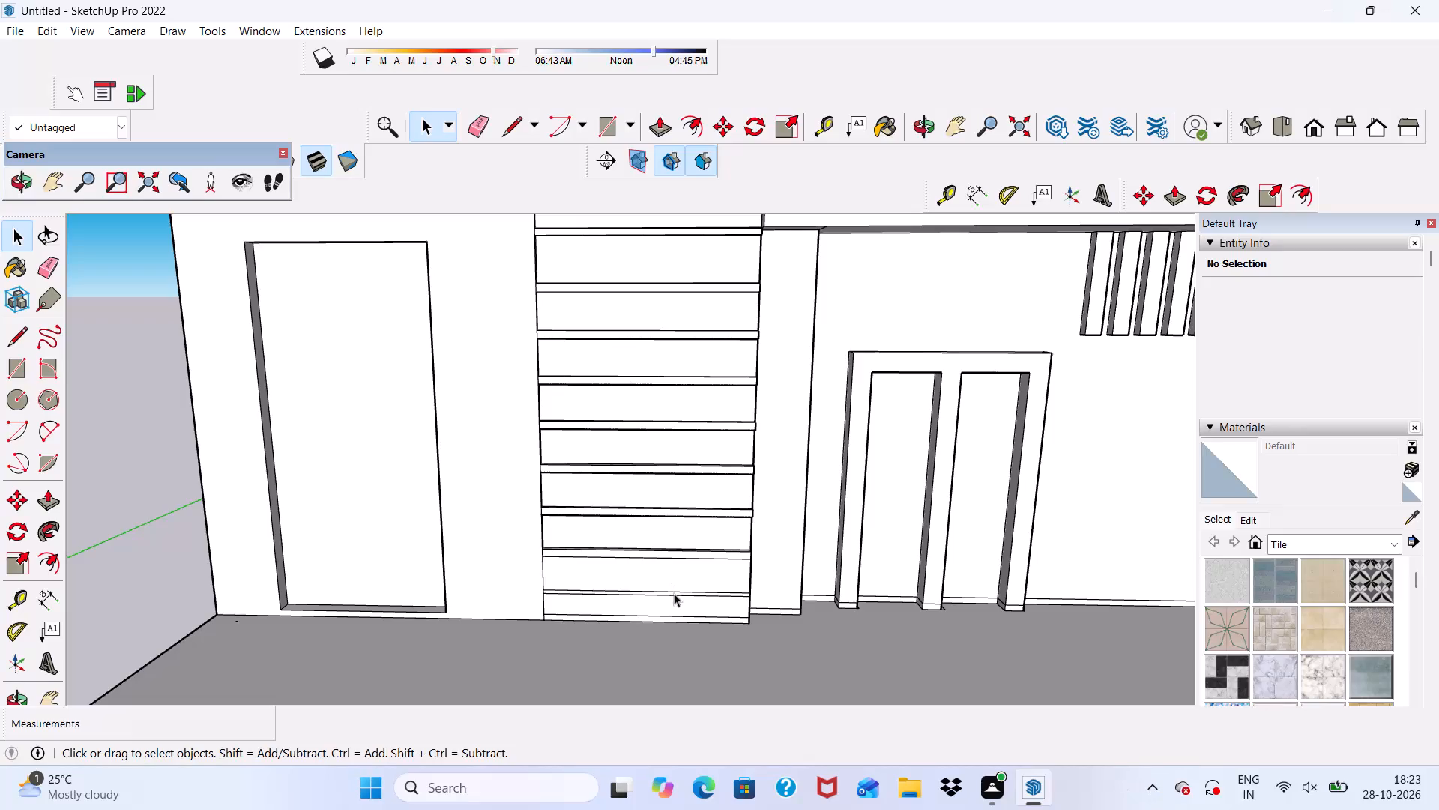
Push the second-lowest panel of the slatted wall strip inward about 1 3/8".
{"action": "left_click_drag", "start_coordinate": [674, 598], "coordinate": [667, 625]}
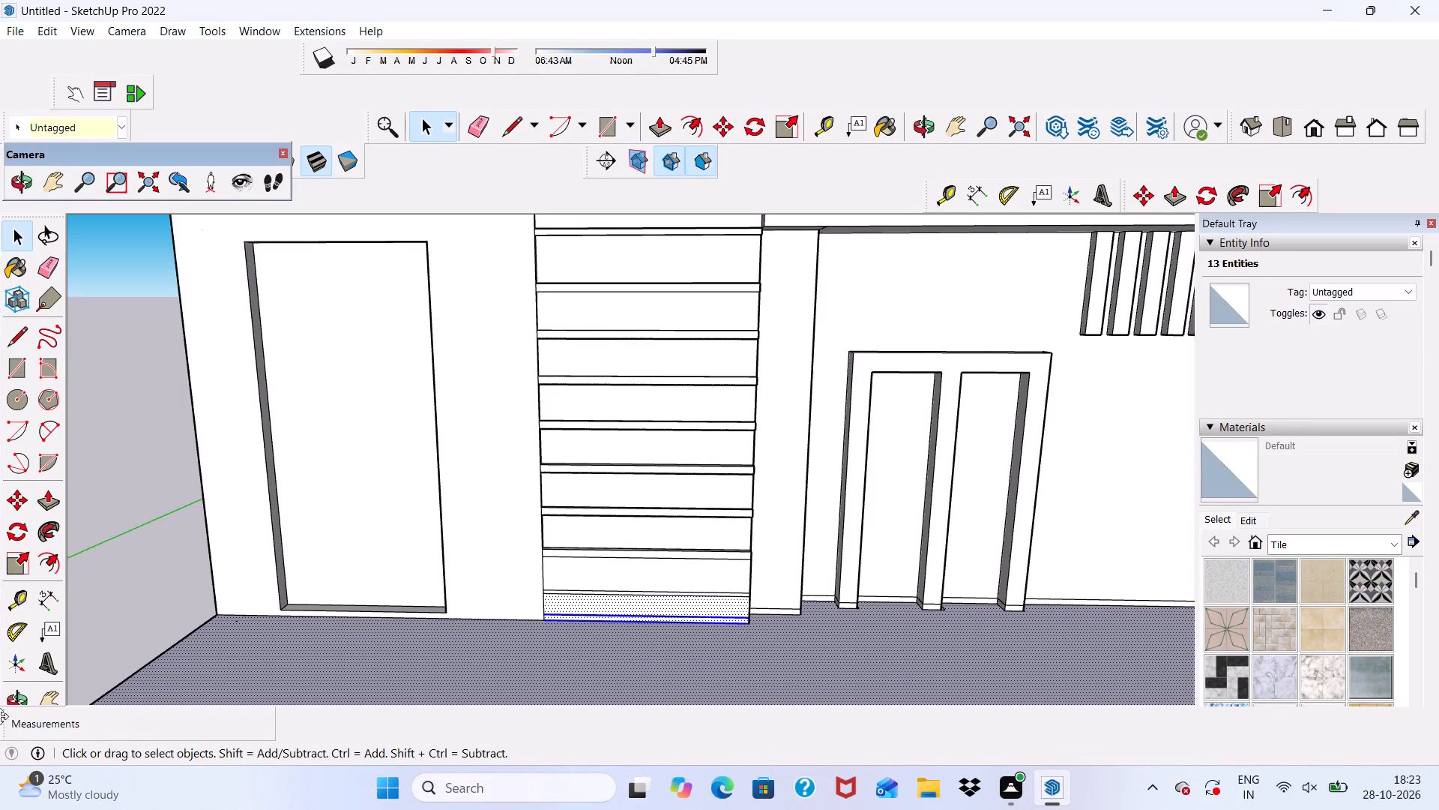
{"action": "scroll", "coordinate": [685, 484], "scroll_direction": "down", "scroll_amount": 5}
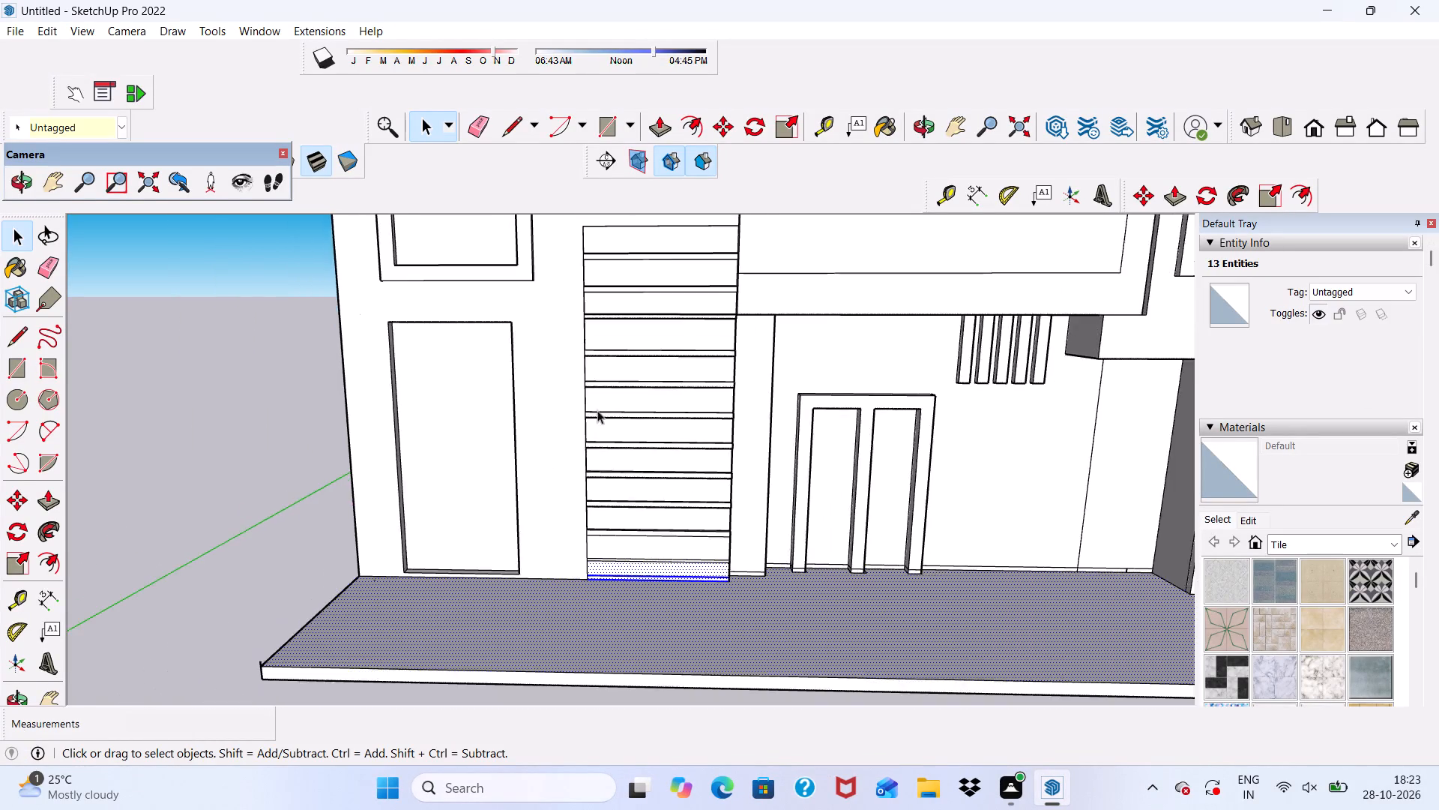
{"action": "scroll", "coordinate": [597, 410], "scroll_direction": "down", "scroll_amount": 3}
{"action": "left_click", "coordinate": [208, 449]}
{"action": "middle_click_drag", "start_coordinate": [814, 572], "coordinate": [778, 620]}
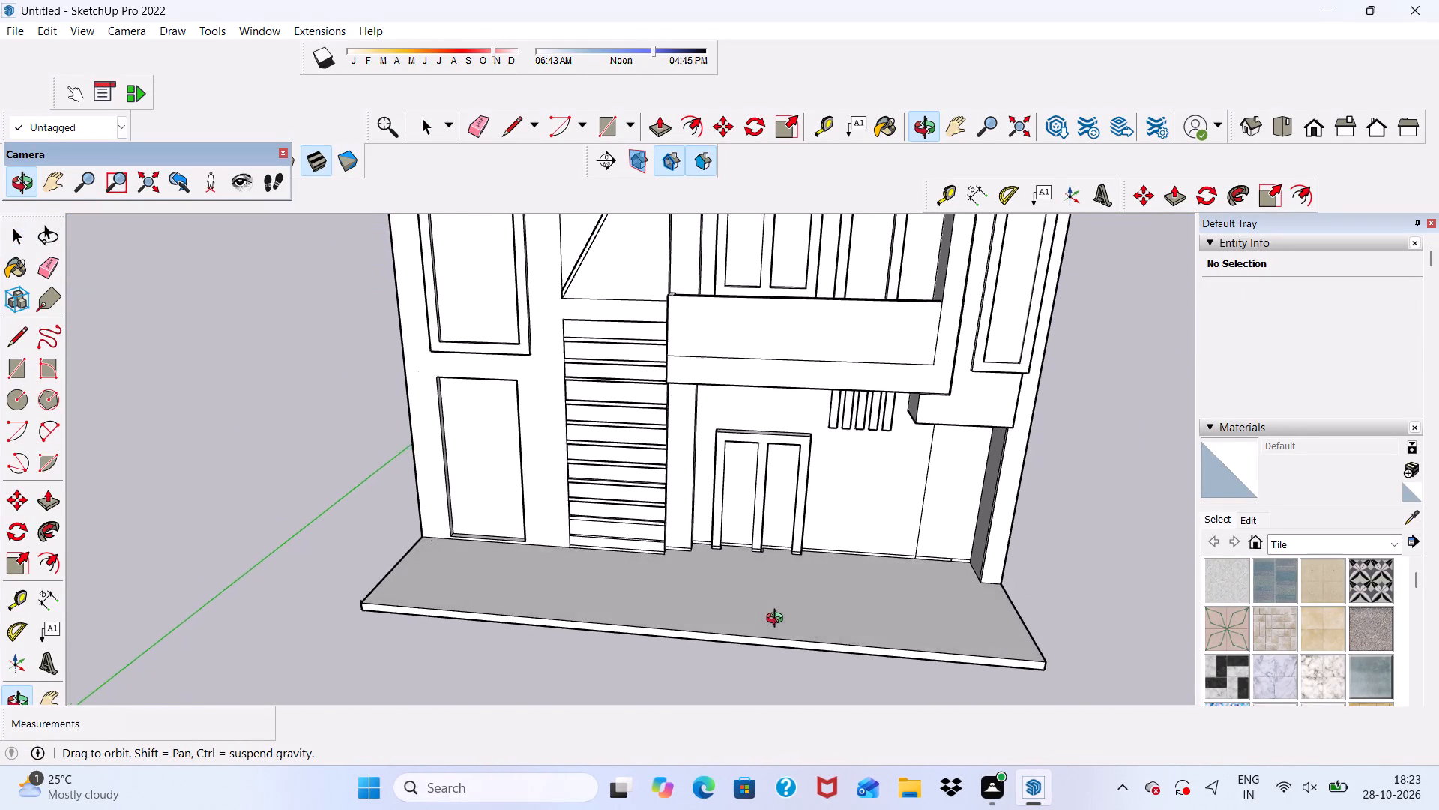
{"action": "middle_click_drag", "start_coordinate": [778, 620], "coordinate": [764, 650]}
{"action": "scroll", "coordinate": [717, 625], "scroll_direction": "up", "scroll_amount": 3}
{"action": "scroll", "coordinate": [650, 556], "scroll_direction": "up", "scroll_amount": 9}
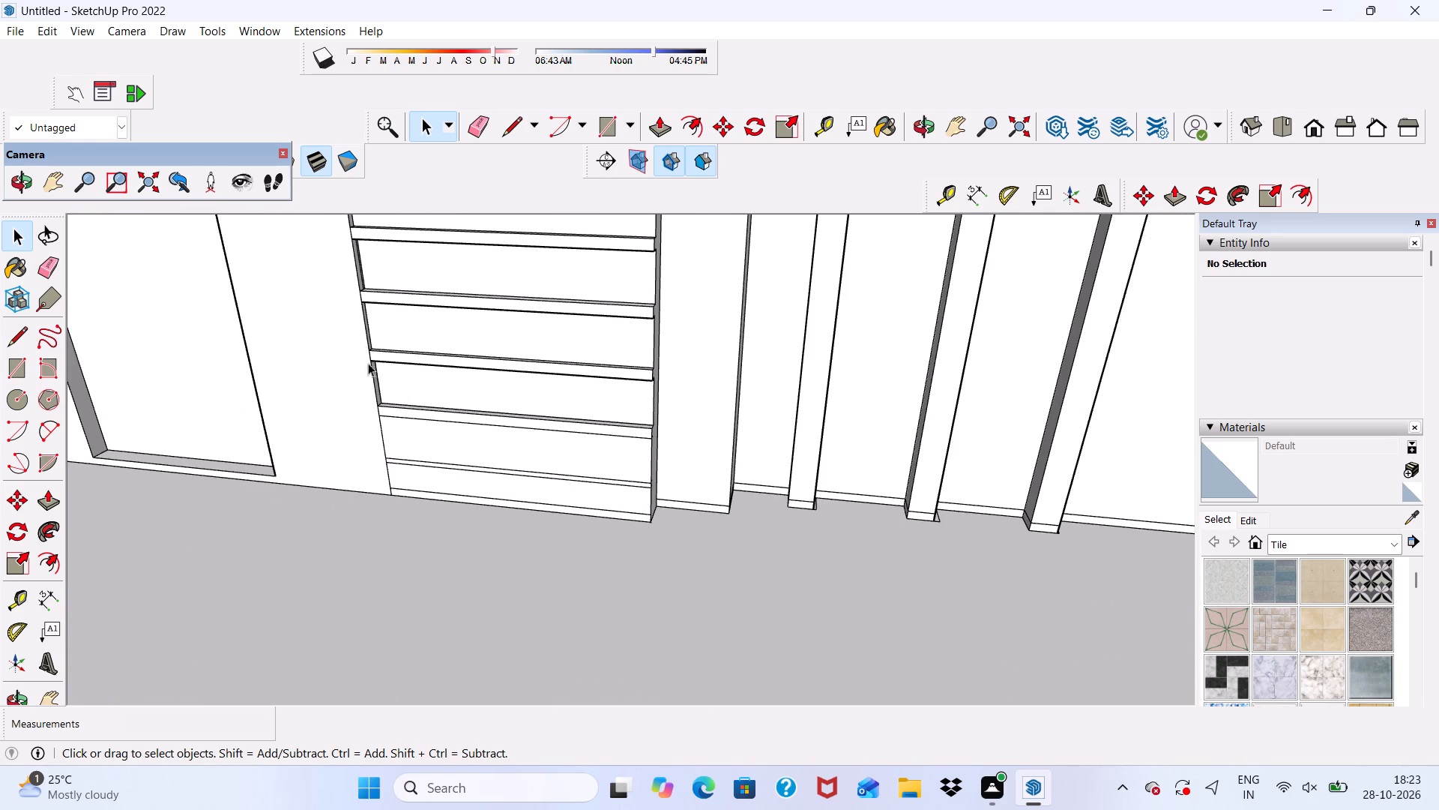
{"action": "scroll", "coordinate": [420, 332], "scroll_direction": "down", "scroll_amount": 1}
{"action": "scroll", "coordinate": [424, 460], "scroll_direction": "up", "scroll_amount": 2}
{"action": "left_click", "coordinate": [420, 427]}
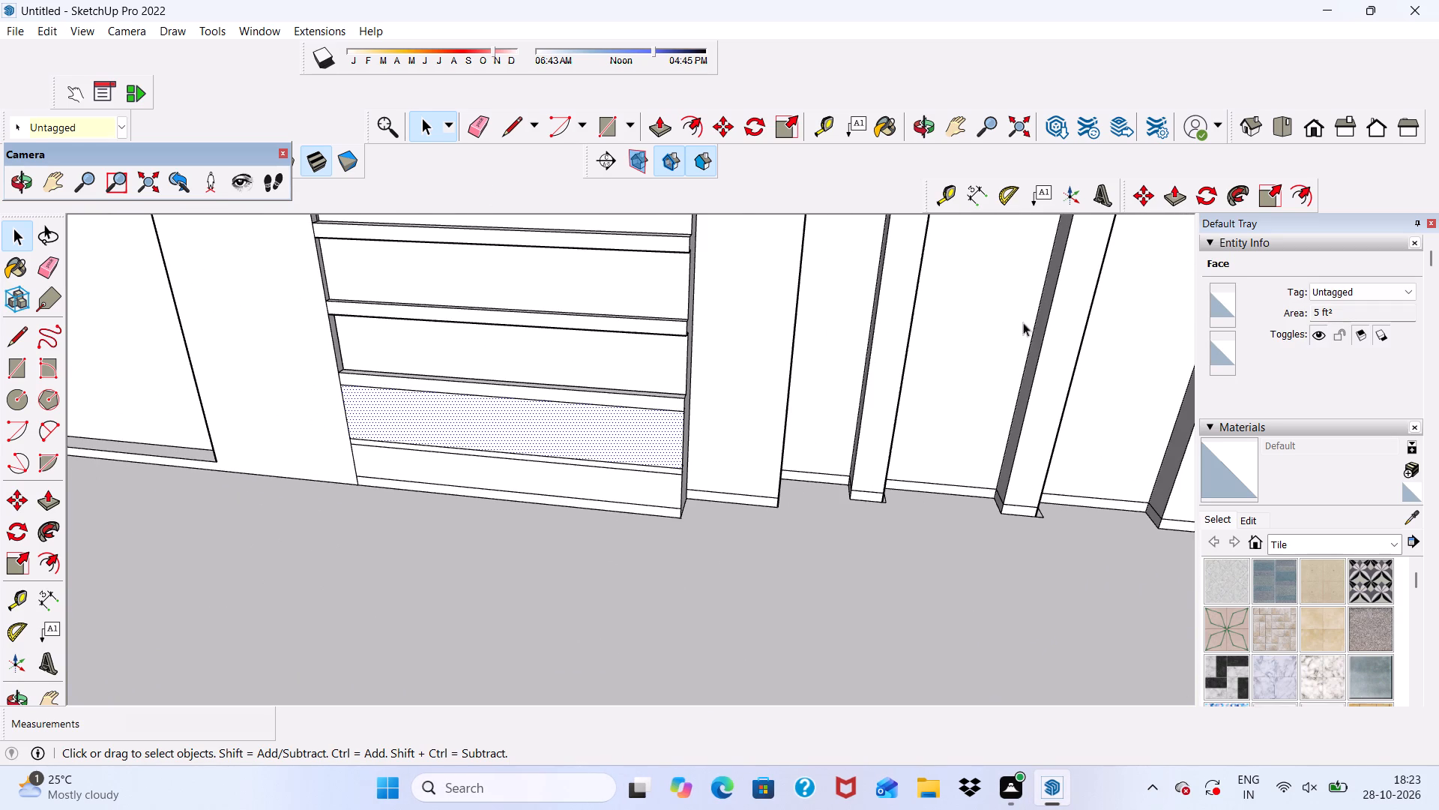
{"action": "left_click", "coordinate": [651, 124]}
{"action": "scroll", "coordinate": [488, 481], "scroll_direction": "up", "scroll_amount": 3}
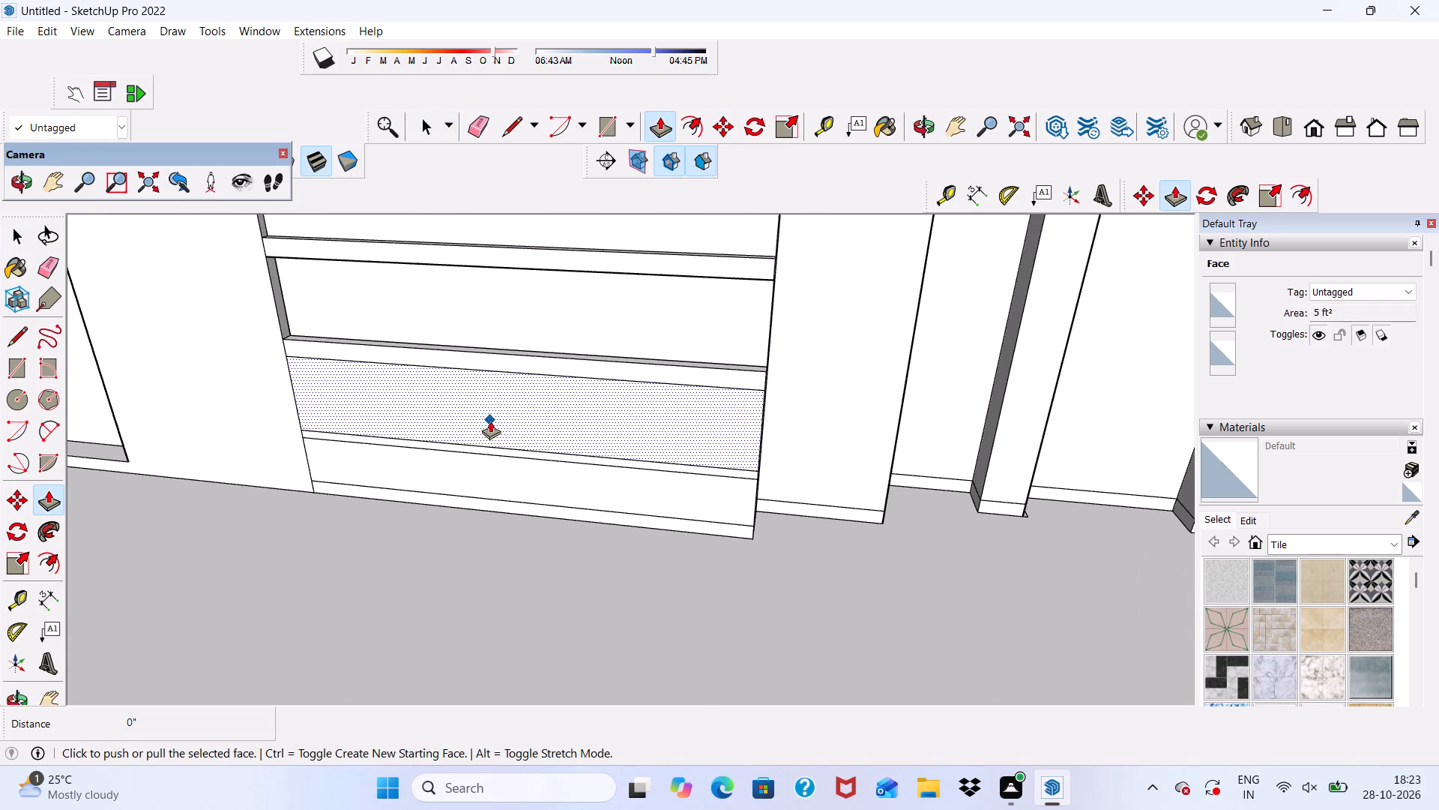
{"action": "left_click", "coordinate": [489, 418]}
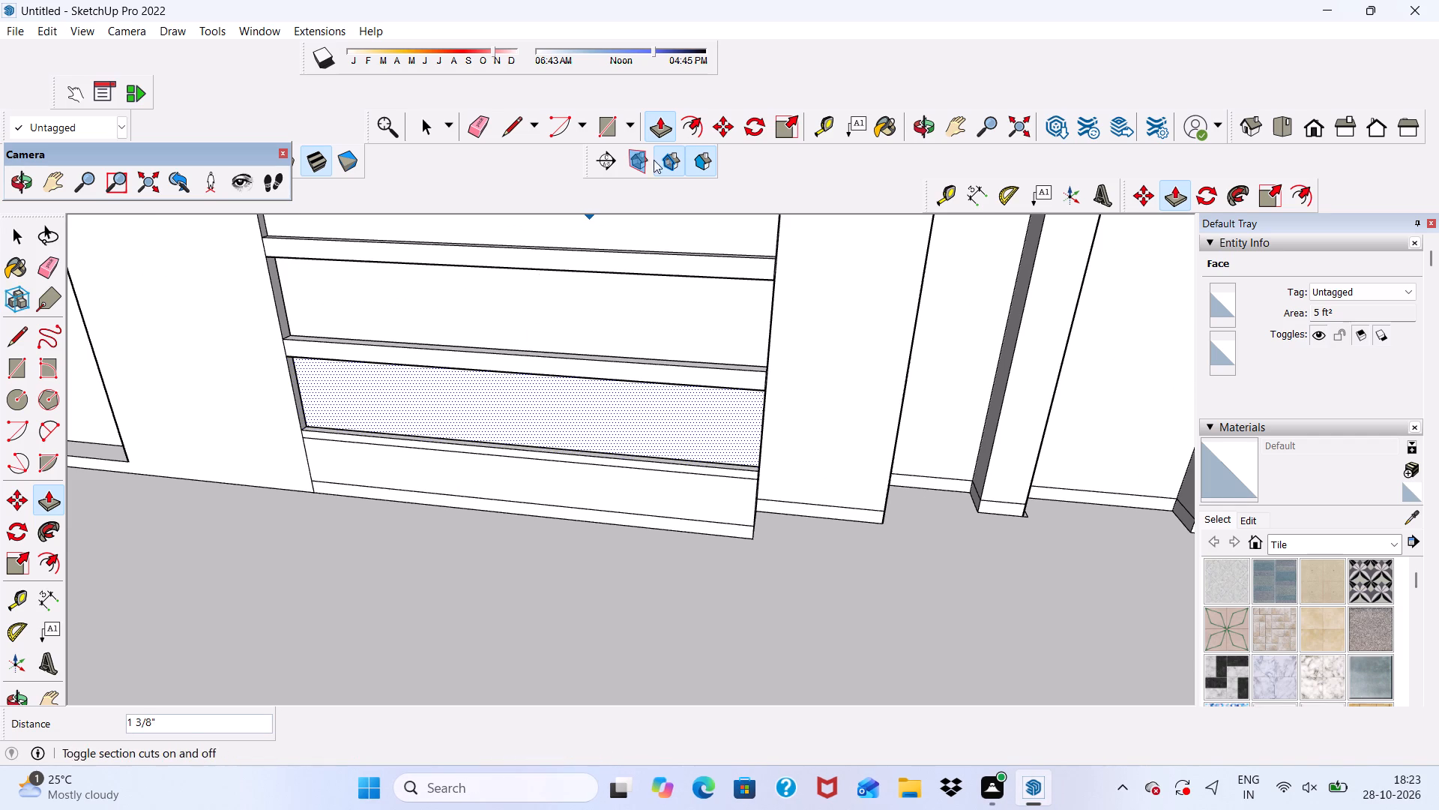
{"action": "key", "text": "space"}
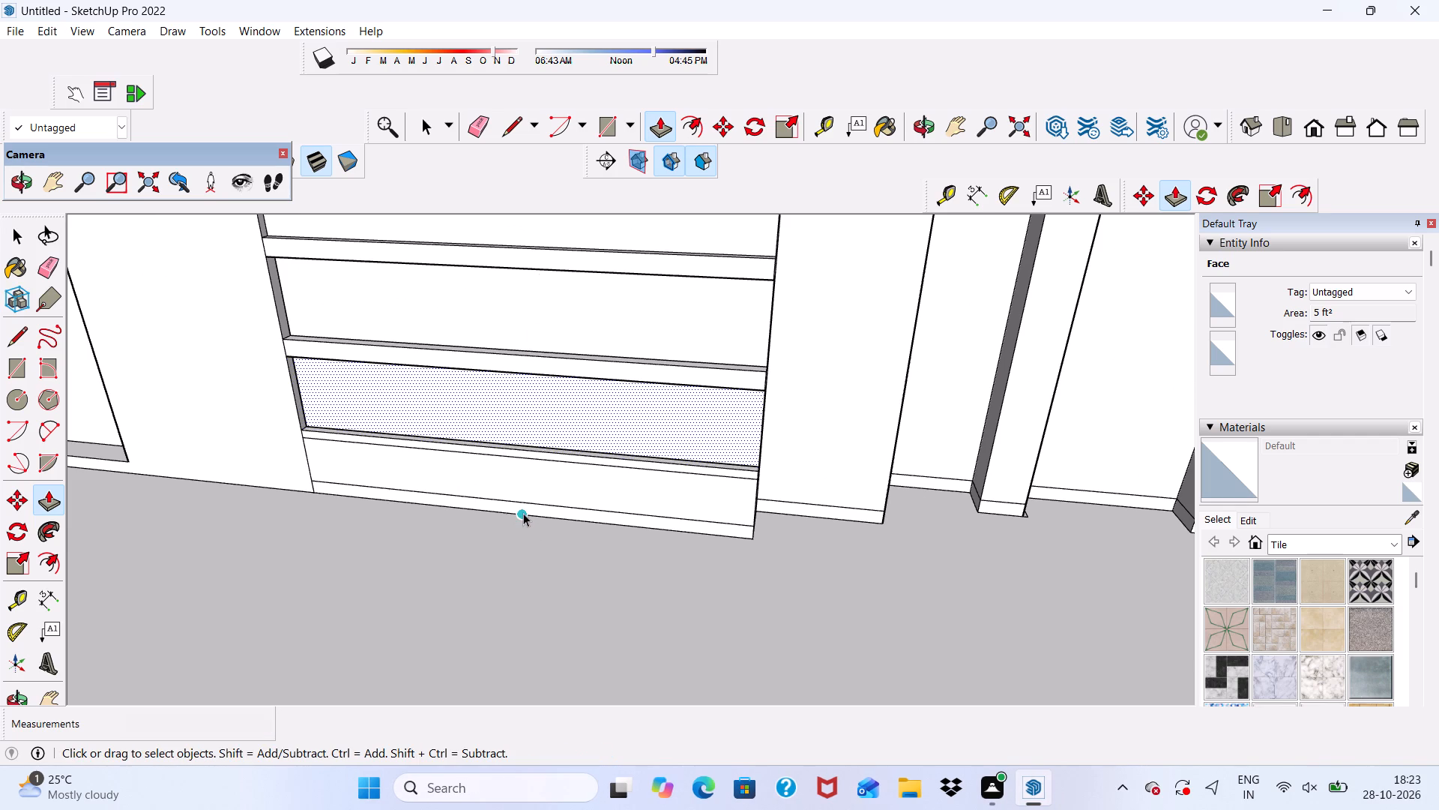
{"action": "left_click", "coordinate": [660, 127]}
{"action": "key", "text": "space"}
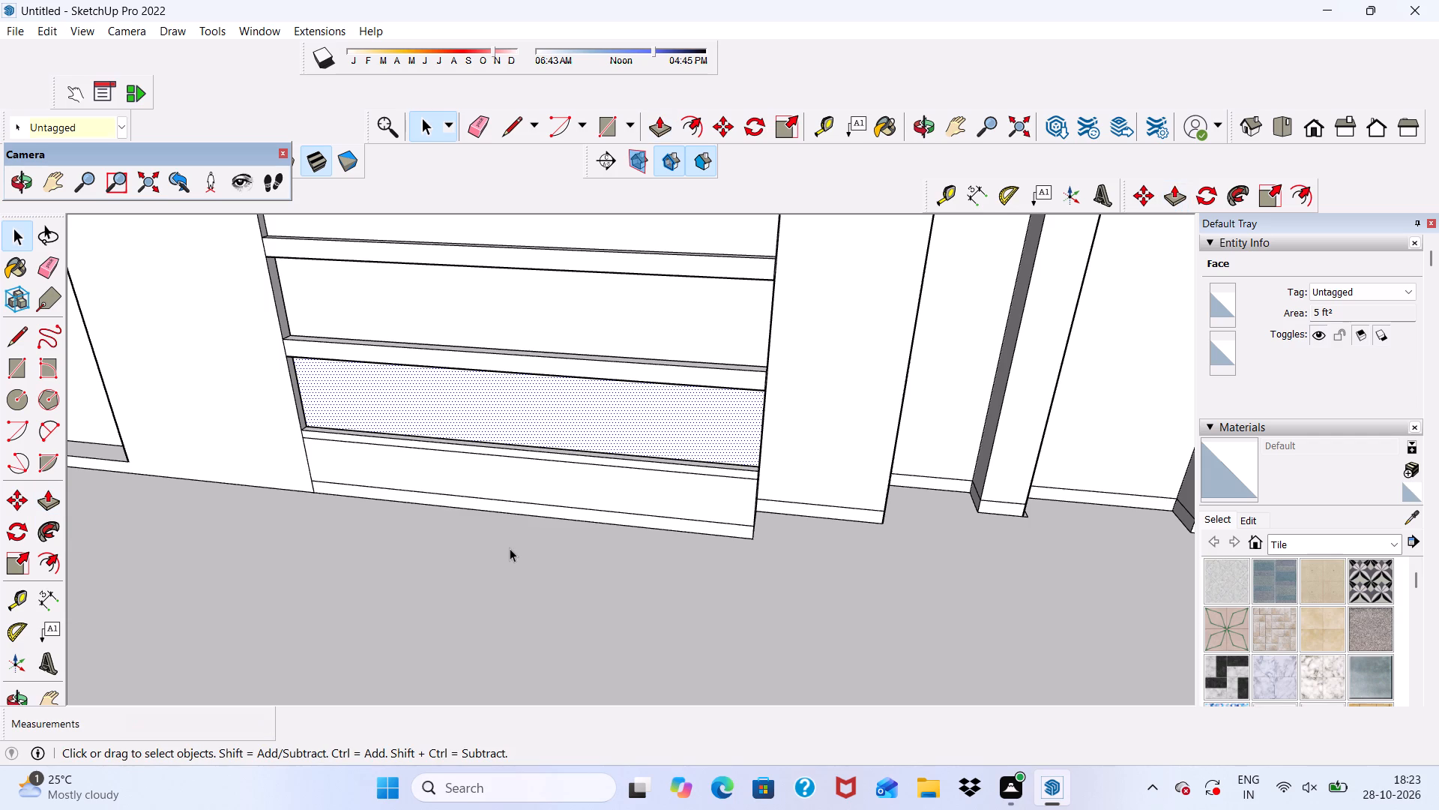
Erase the dividing line across the lowest panel of the slatted strip so it merges into one face.
{"action": "left_click", "coordinate": [507, 548]}
{"action": "left_click", "coordinate": [459, 475]}
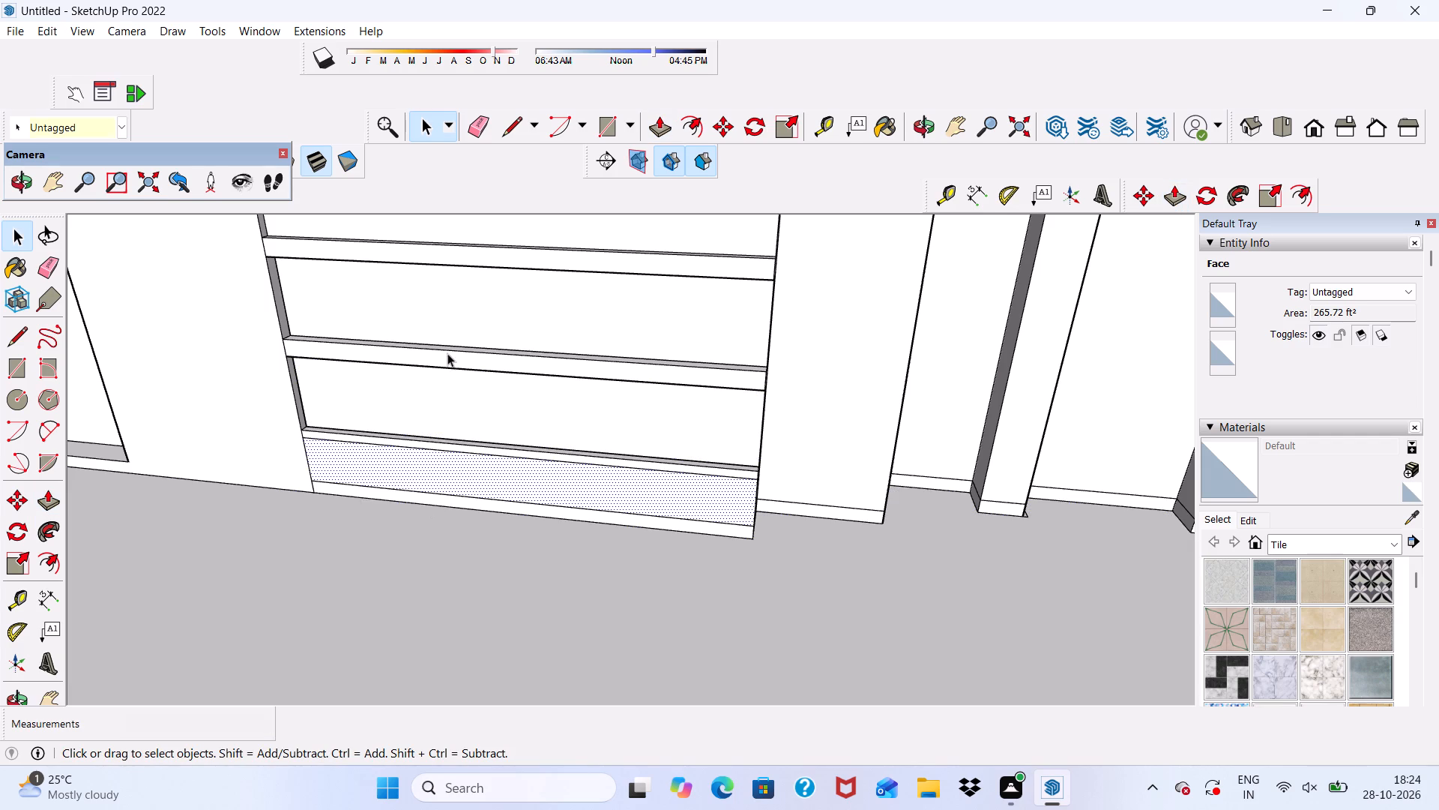
{"action": "left_click", "coordinate": [474, 126]}
{"action": "left_click_drag", "start_coordinate": [408, 483], "coordinate": [408, 493]}
Push the merged lowest panel of the slatted strip inward about 13/16".
{"action": "left_click", "coordinate": [647, 120]}
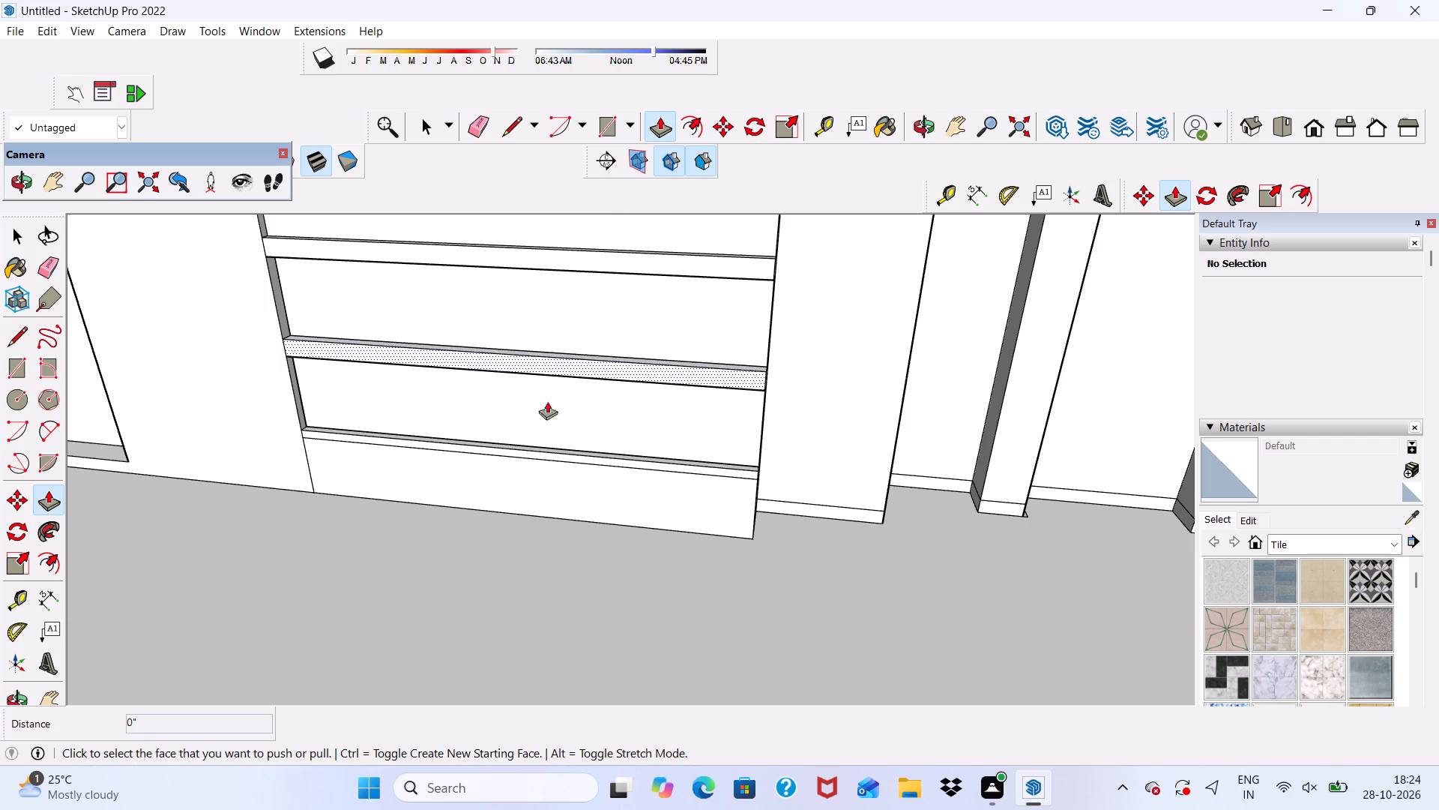
{"action": "left_click", "coordinate": [510, 484]}
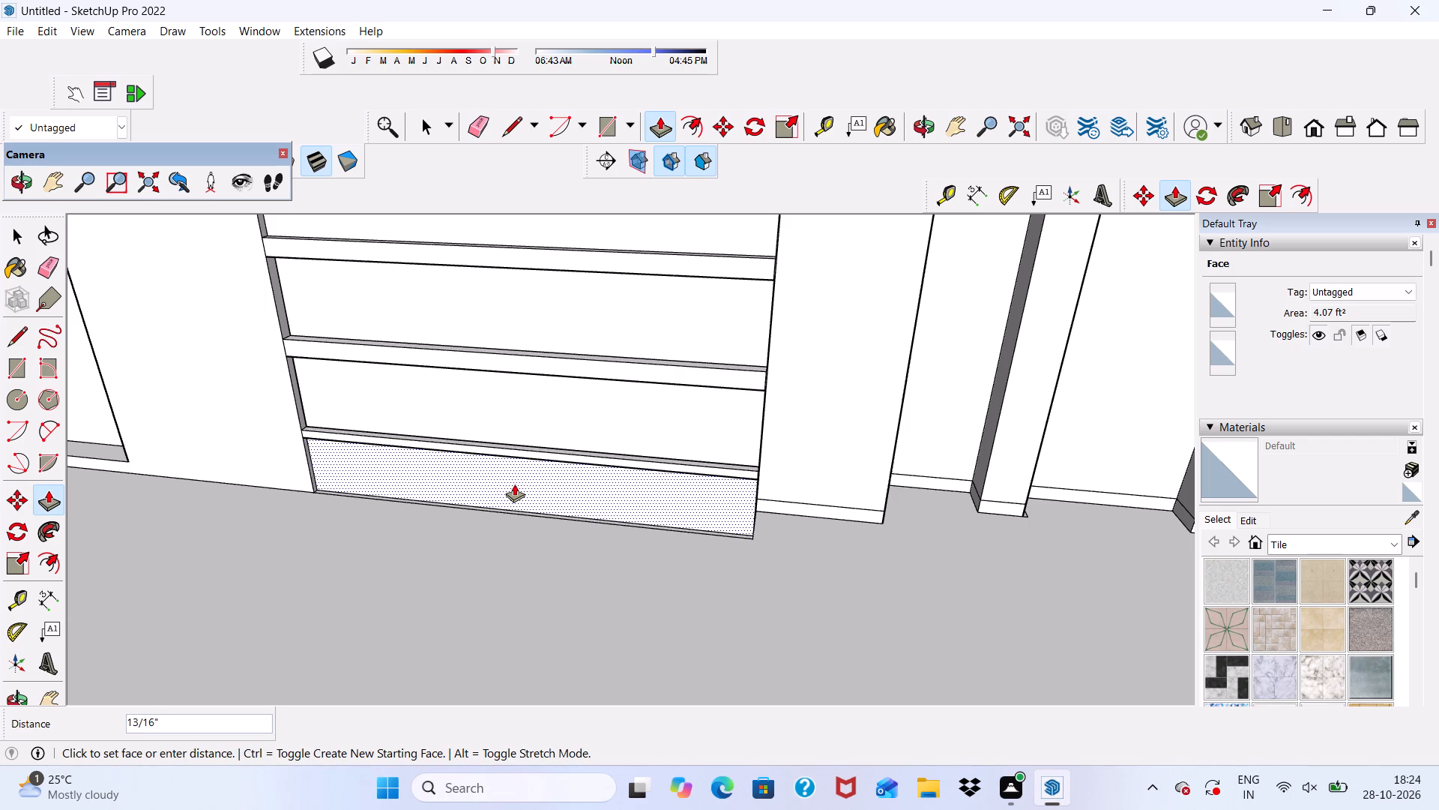
{"action": "scroll", "coordinate": [514, 524], "scroll_direction": "down", "scroll_amount": 6}
{"action": "key", "text": "space"}
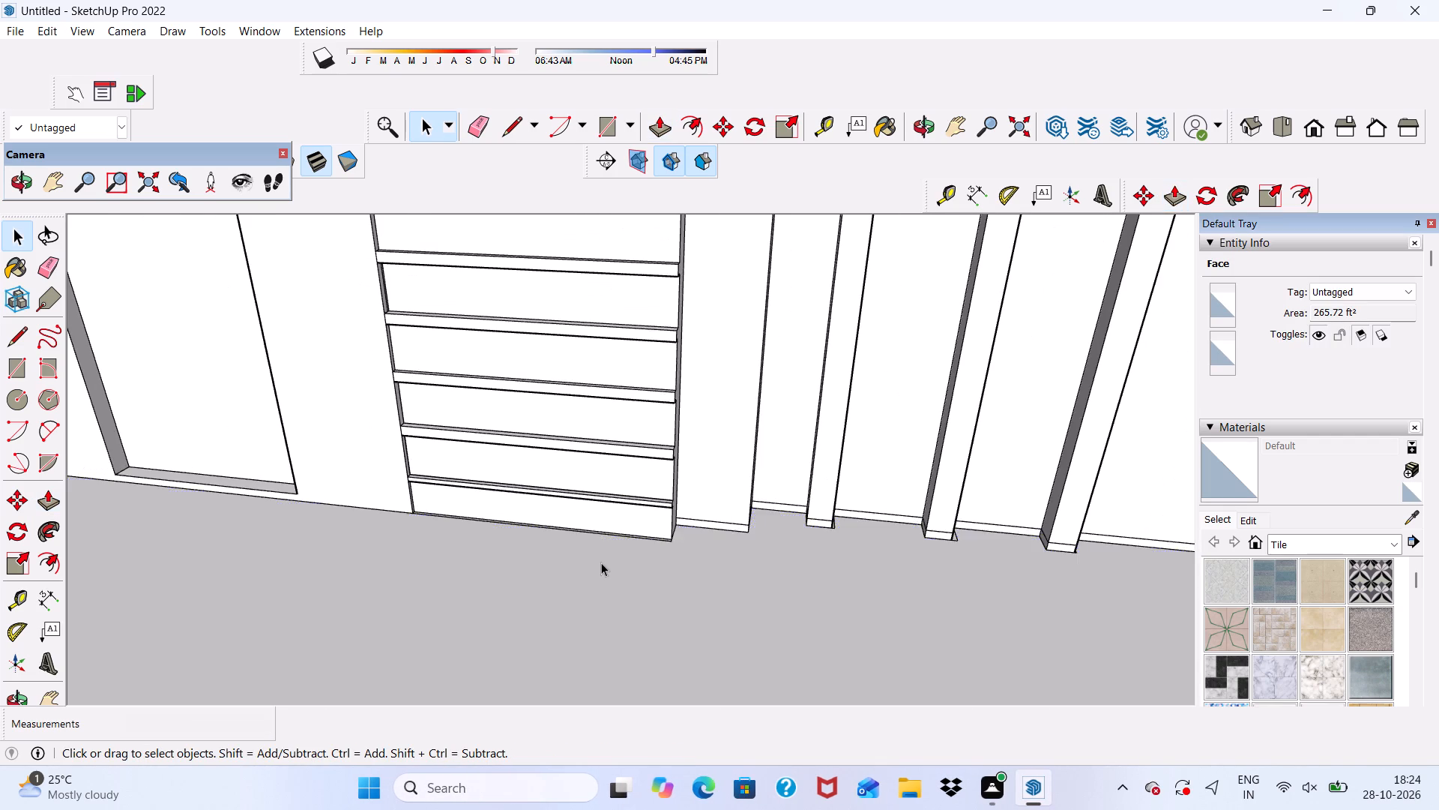
Examine the whole house front and its ground floor from several distances and angles.
{"action": "scroll", "coordinate": [601, 562], "scroll_direction": "down", "scroll_amount": 5}
{"action": "middle_click_drag", "start_coordinate": [605, 540], "coordinate": [660, 406]}
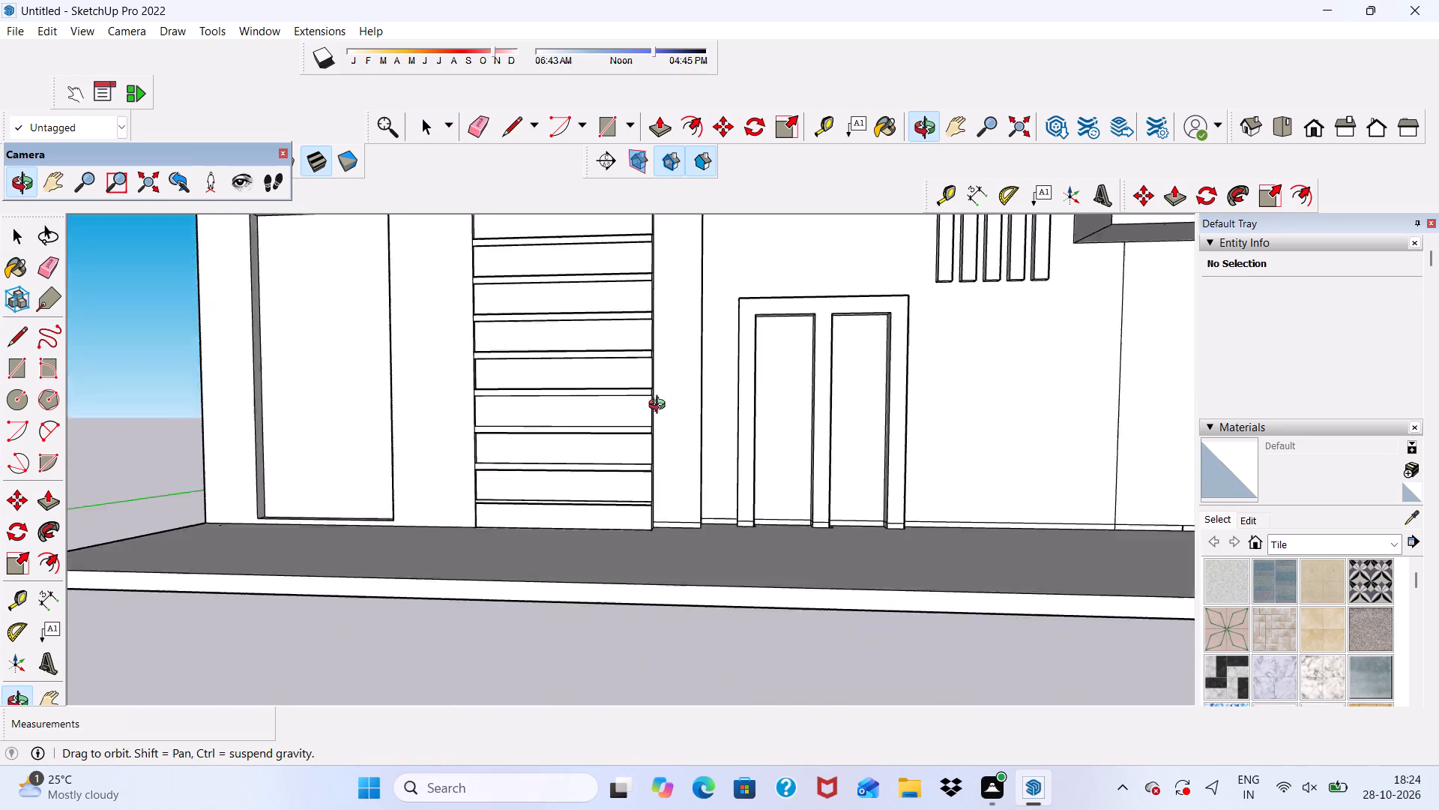
{"action": "middle_click_drag", "start_coordinate": [660, 406], "coordinate": [714, 400]}
{"action": "scroll", "coordinate": [606, 408], "scroll_direction": "down", "scroll_amount": 14}
{"action": "middle_click_drag", "start_coordinate": [664, 431], "coordinate": [596, 431]}
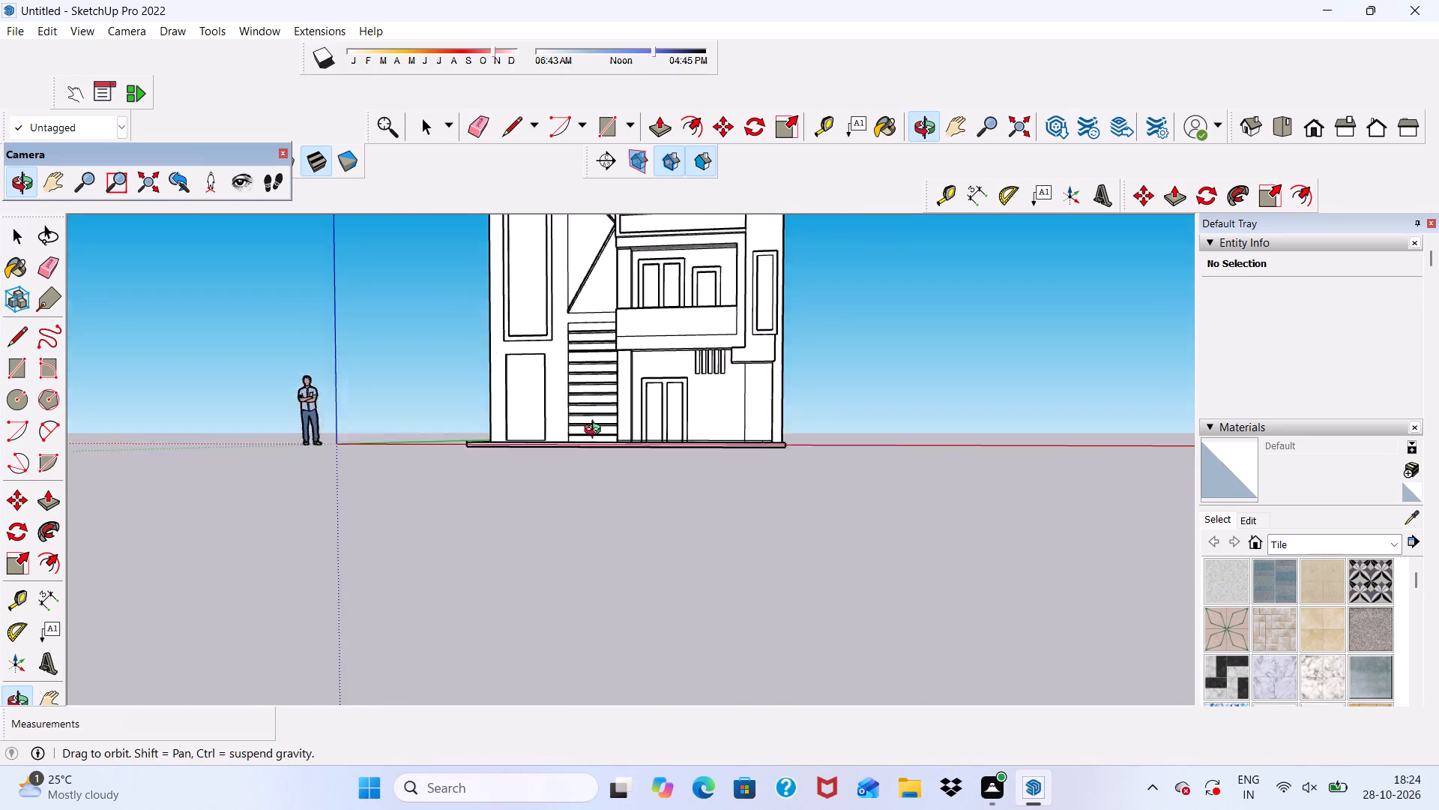
{"action": "middle_click_drag", "start_coordinate": [596, 431], "coordinate": [610, 511]}
{"action": "scroll", "coordinate": [594, 279], "scroll_direction": "up", "scroll_amount": 4}
{"action": "middle_click_drag", "start_coordinate": [672, 365], "coordinate": [534, 532]}
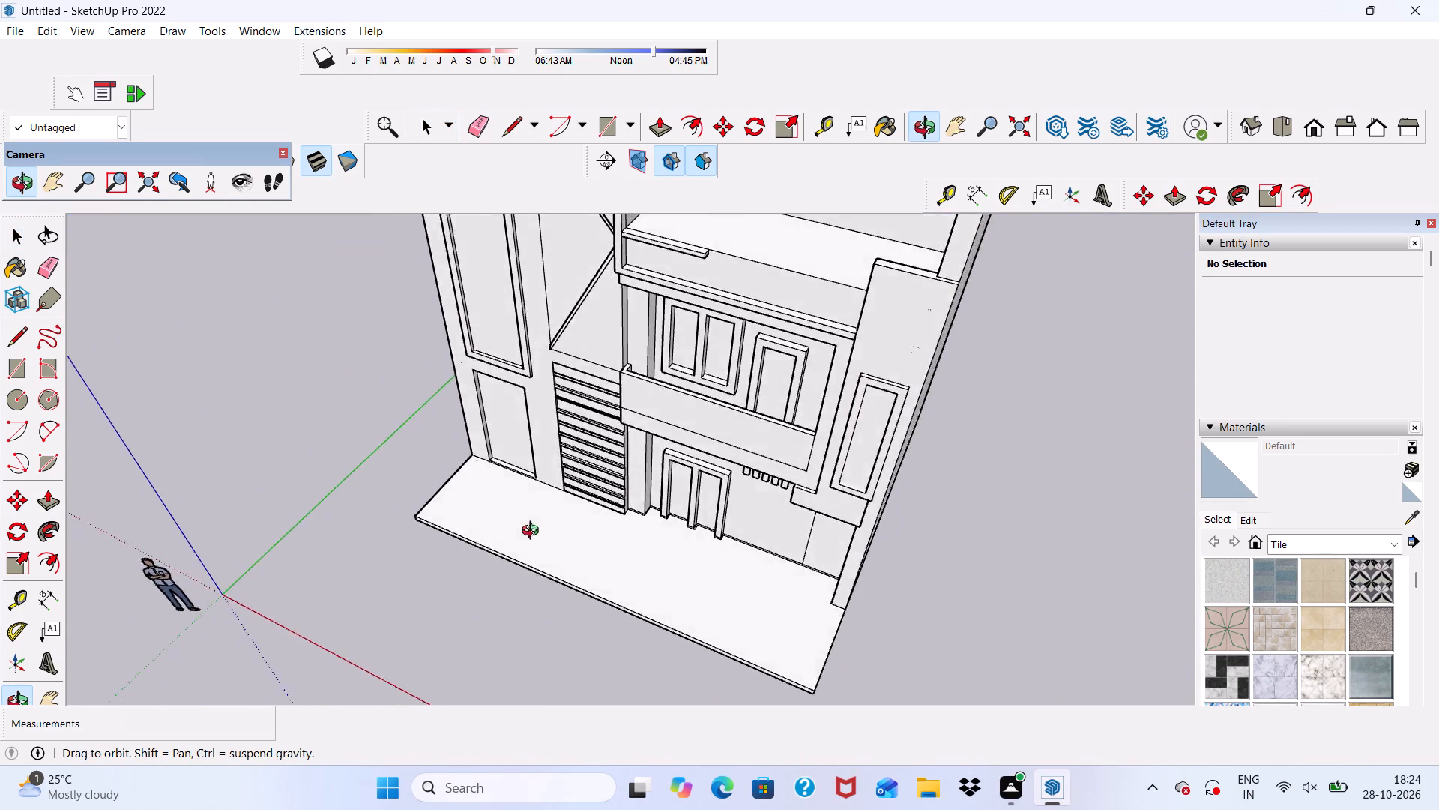
{"action": "middle_click_drag", "start_coordinate": [534, 532], "coordinate": [696, 359]}
{"action": "scroll", "coordinate": [699, 366], "scroll_direction": "down", "scroll_amount": 7}
{"action": "scroll", "coordinate": [709, 488], "scroll_direction": "up", "scroll_amount": 1}
{"action": "scroll", "coordinate": [687, 340], "scroll_direction": "down", "scroll_amount": 4}
{"action": "scroll", "coordinate": [714, 386], "scroll_direction": "up", "scroll_amount": 4}
{"action": "scroll", "coordinate": [703, 283], "scroll_direction": "down", "scroll_amount": 2}
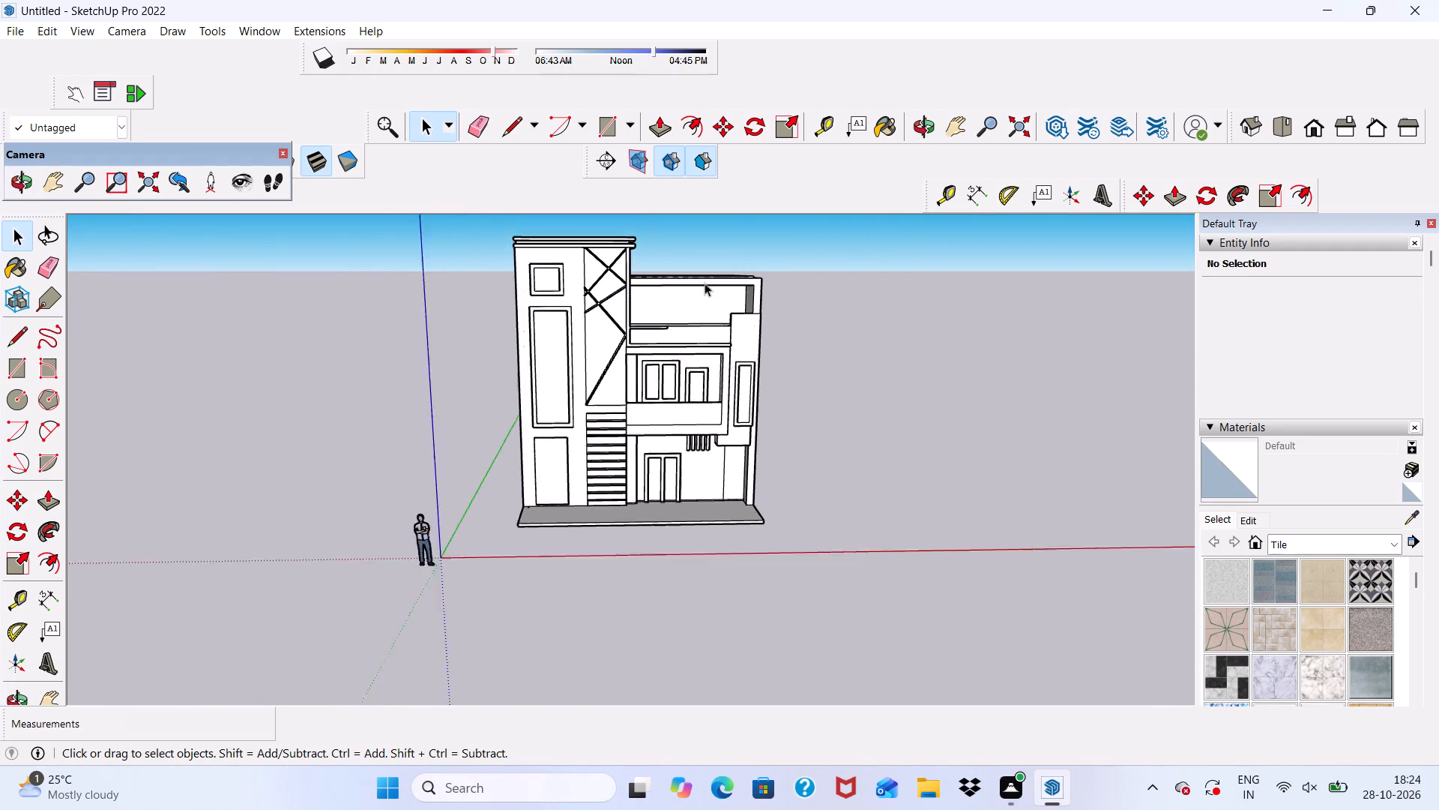
{"action": "scroll", "coordinate": [705, 283], "scroll_direction": "down", "scroll_amount": 1}
{"action": "middle_click_drag", "start_coordinate": [709, 280], "coordinate": [678, 385]}
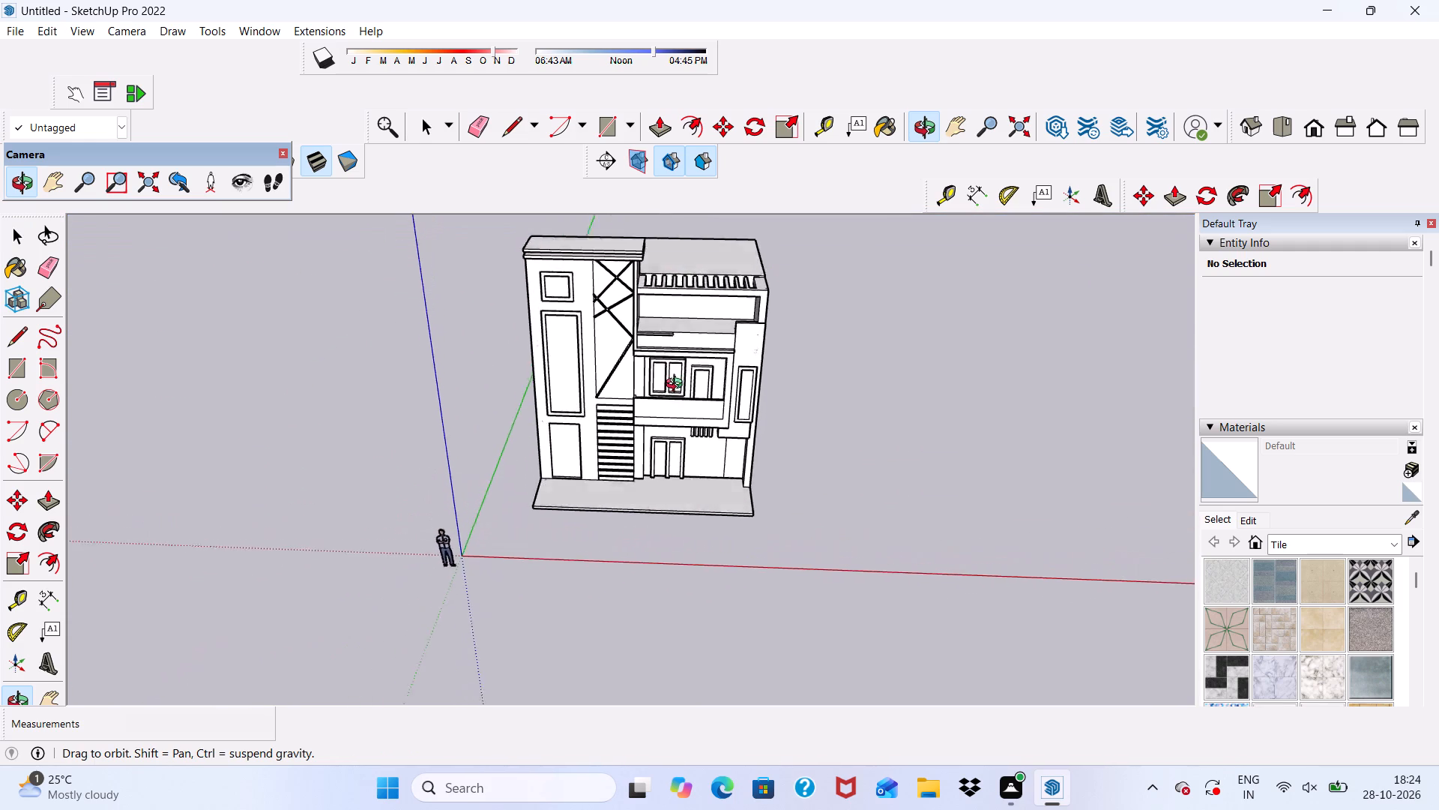
{"action": "middle_click_drag", "start_coordinate": [678, 385], "coordinate": [761, 304]}
{"action": "scroll", "coordinate": [745, 389], "scroll_direction": "up", "scroll_amount": 3}
{"action": "scroll", "coordinate": [722, 524], "scroll_direction": "up", "scroll_amount": 4}
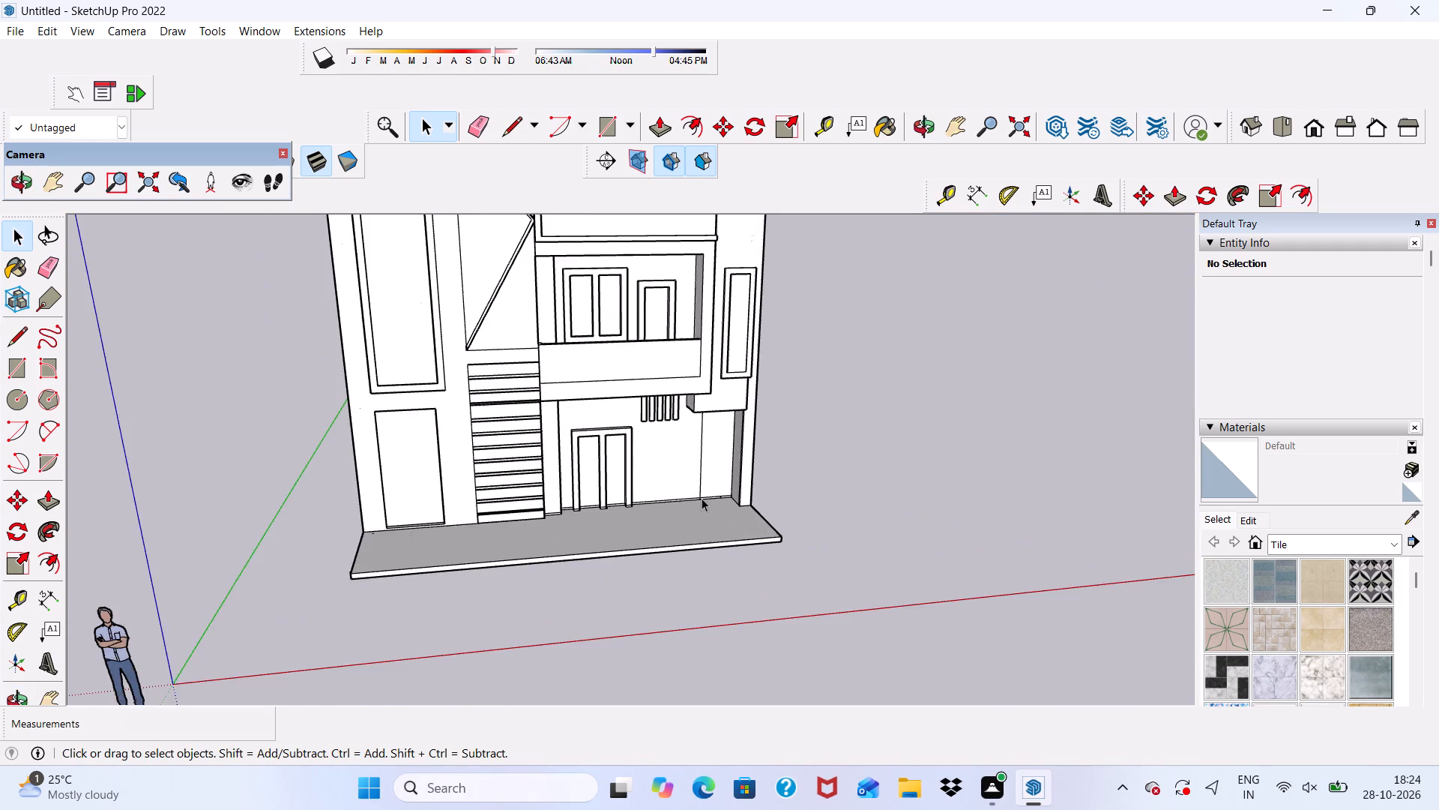
{"action": "scroll", "coordinate": [711, 527], "scroll_direction": "down", "scroll_amount": 1}
{"action": "middle_click_drag", "start_coordinate": [711, 527], "coordinate": [666, 483]}
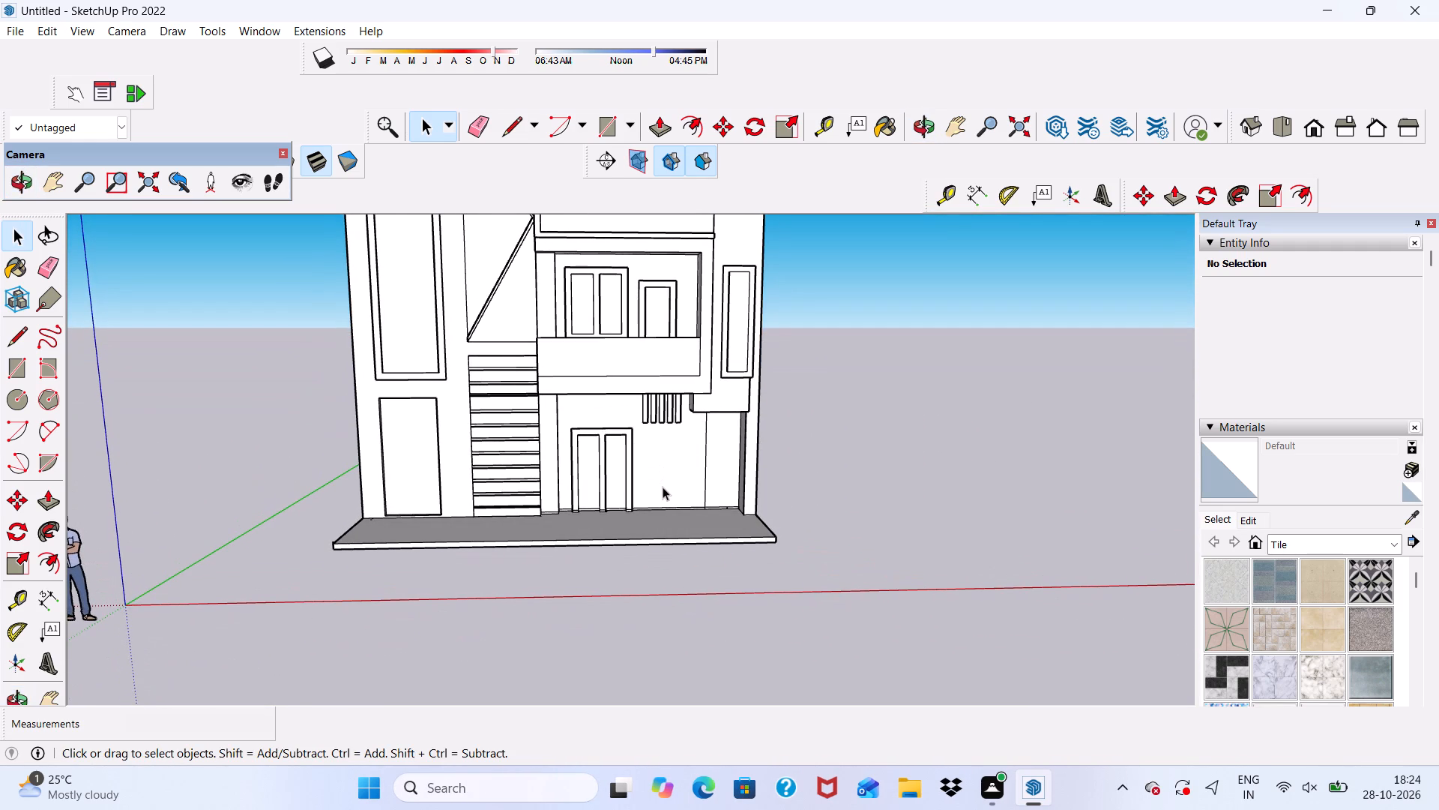
{"action": "scroll", "coordinate": [660, 475], "scroll_direction": "up", "scroll_amount": 3}
{"action": "scroll", "coordinate": [666, 445], "scroll_direction": "down", "scroll_amount": 1}
{"action": "middle_click_drag", "start_coordinate": [703, 430], "coordinate": [602, 373]}
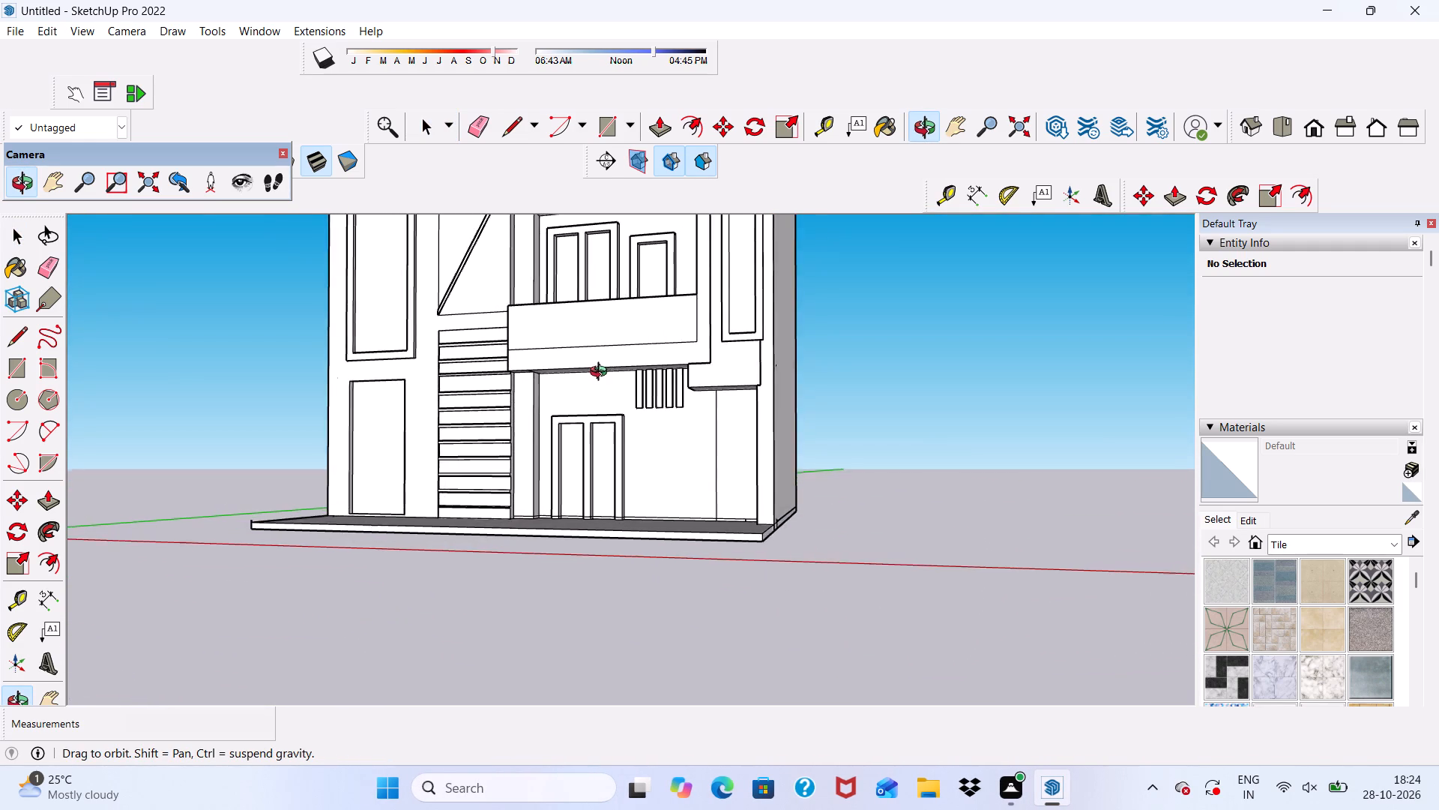
{"action": "middle_click_drag", "start_coordinate": [602, 373], "coordinate": [684, 392]}
{"action": "scroll", "coordinate": [737, 388], "scroll_direction": "down", "scroll_amount": 4}
{"action": "middle_click_drag", "start_coordinate": [759, 455], "coordinate": [771, 438]}
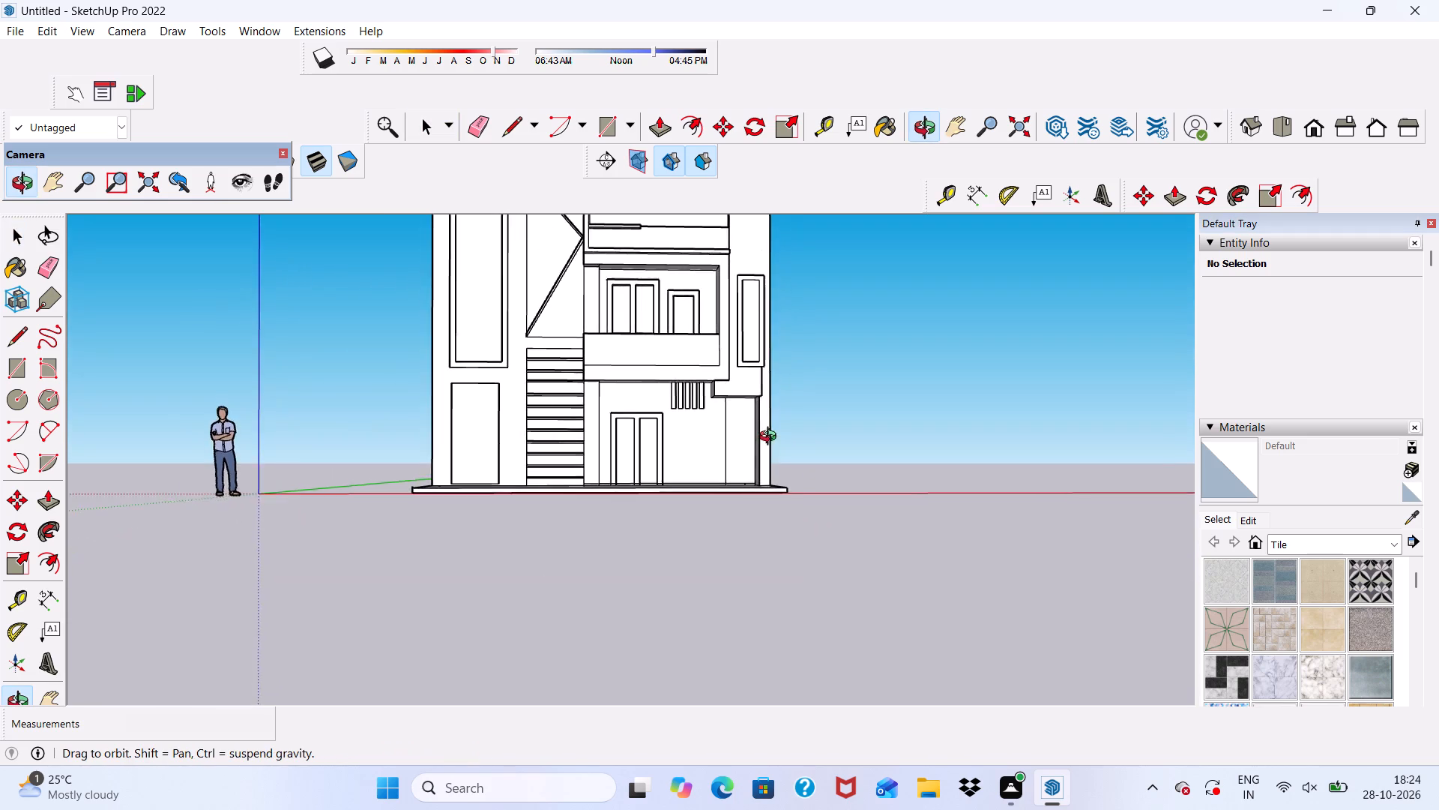
{"action": "middle_click_drag", "start_coordinate": [771, 438], "coordinate": [761, 536]}
Erase the horizontal base lines on the pier beside the slatted strip and on the wall between it and the door frame.
{"action": "scroll", "coordinate": [674, 525], "scroll_direction": "up", "scroll_amount": 4}
{"action": "scroll", "coordinate": [631, 458], "scroll_direction": "up", "scroll_amount": 3}
{"action": "scroll", "coordinate": [570, 517], "scroll_direction": "up", "scroll_amount": 4}
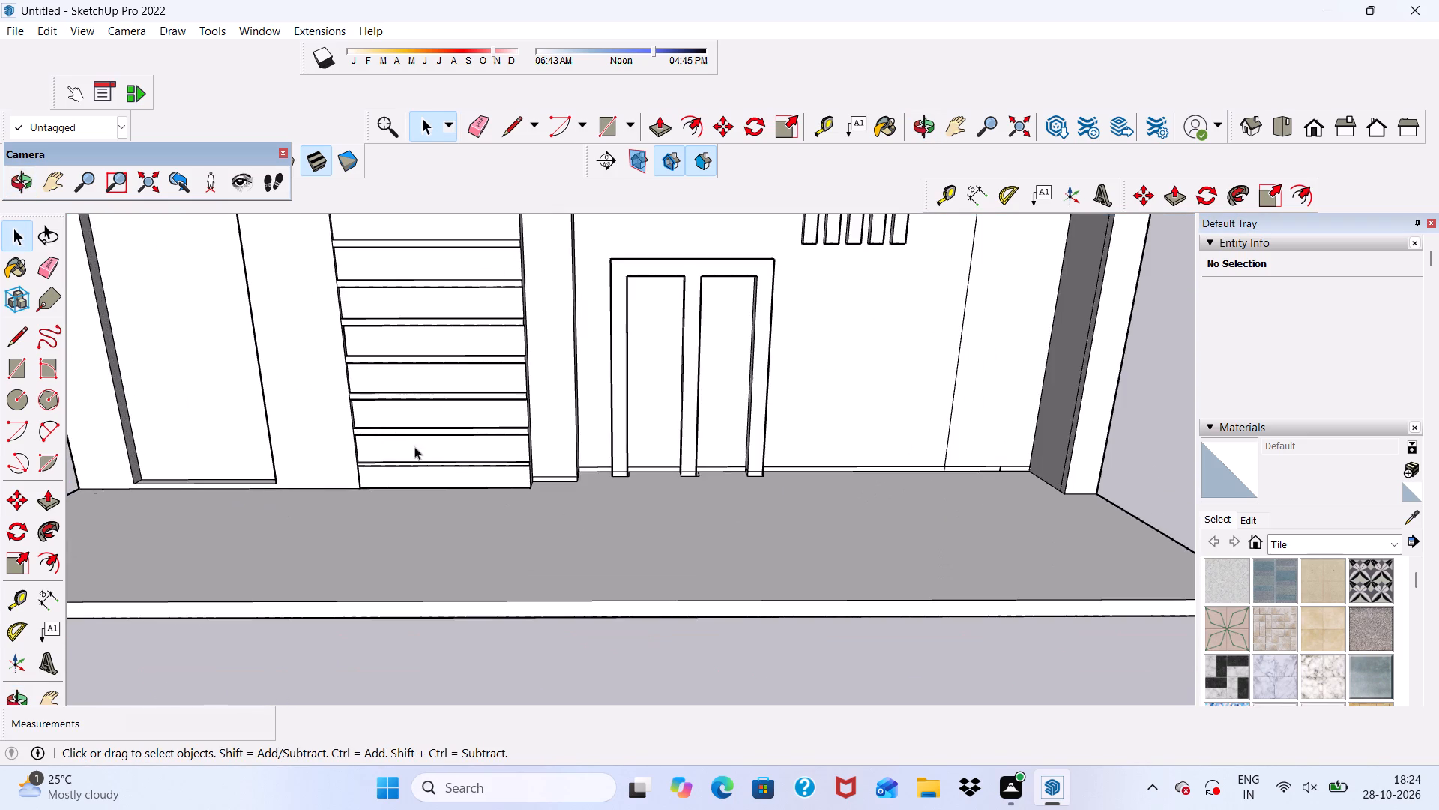
{"action": "scroll", "coordinate": [692, 474], "scroll_direction": "up", "scroll_amount": 3}
{"action": "left_click", "coordinate": [474, 127]}
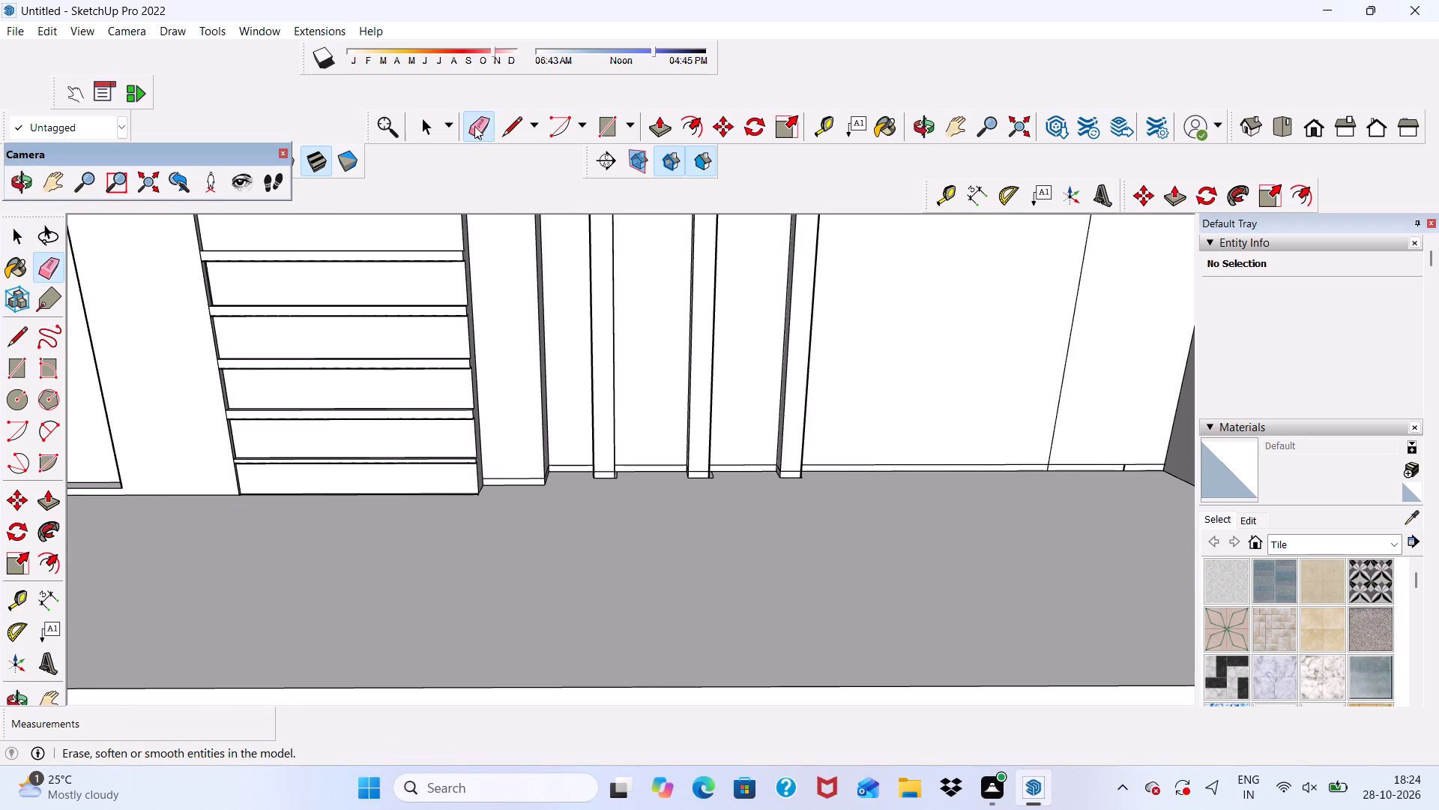
{"action": "scroll", "coordinate": [534, 483], "scroll_direction": "up", "scroll_amount": 4}
{"action": "left_click_drag", "start_coordinate": [508, 469], "coordinate": [511, 481]}
{"action": "middle_click_drag", "start_coordinate": [579, 487], "coordinate": [513, 486]}
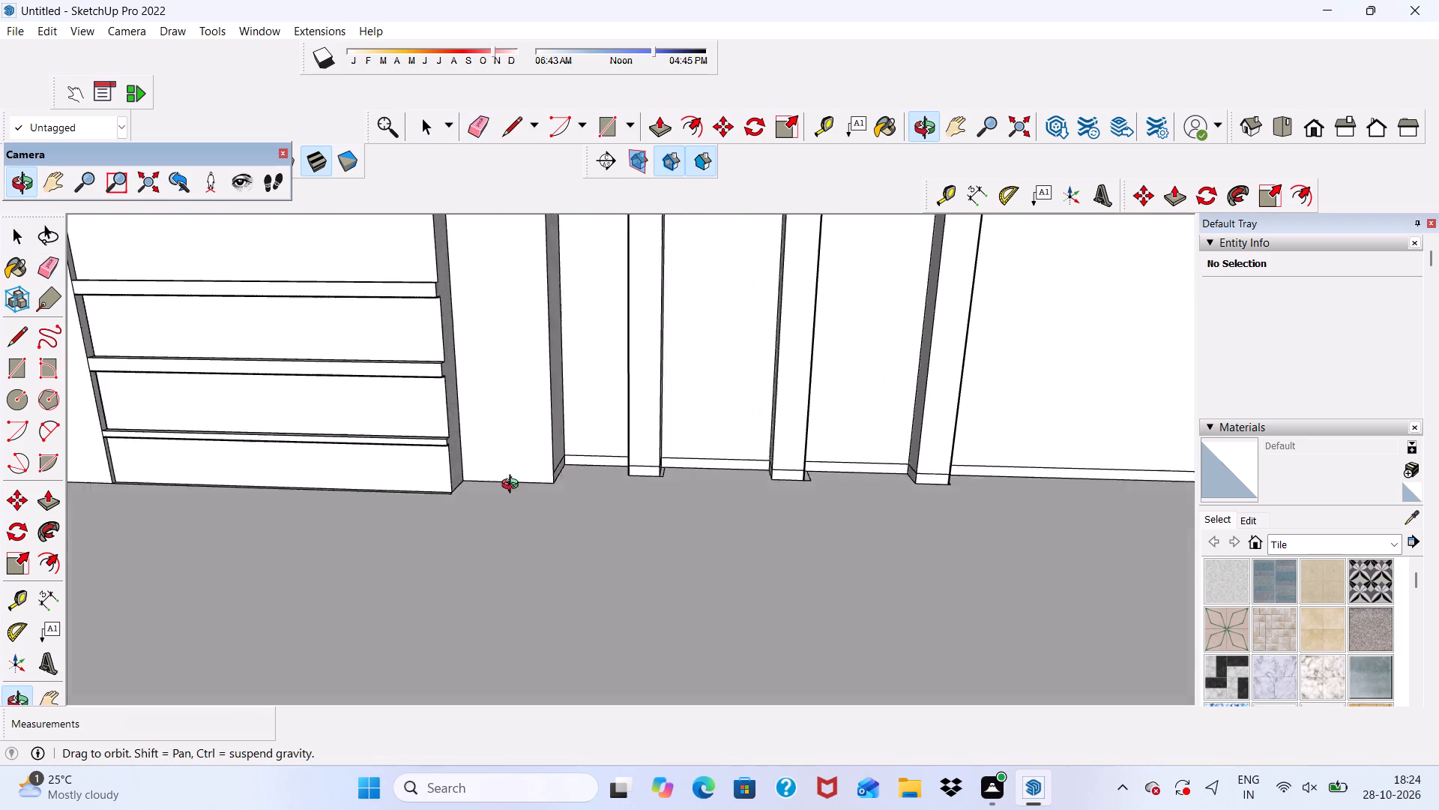
{"action": "middle_click_drag", "start_coordinate": [513, 486], "coordinate": [426, 511]}
{"action": "scroll", "coordinate": [531, 467], "scroll_direction": "up", "scroll_amount": 6}
{"action": "left_click_drag", "start_coordinate": [575, 448], "coordinate": [574, 457]}
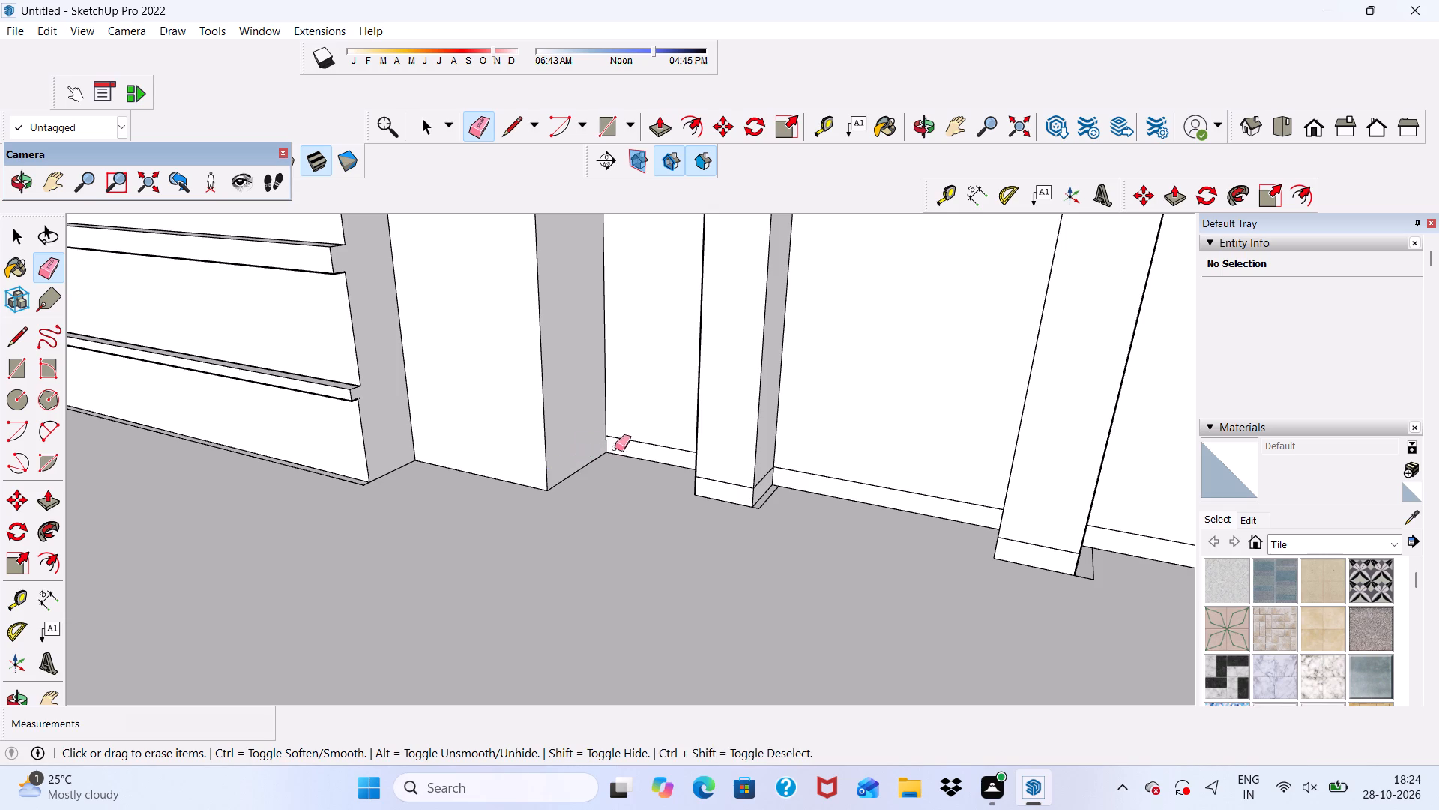
{"action": "left_click_drag", "start_coordinate": [651, 432], "coordinate": [654, 445]}
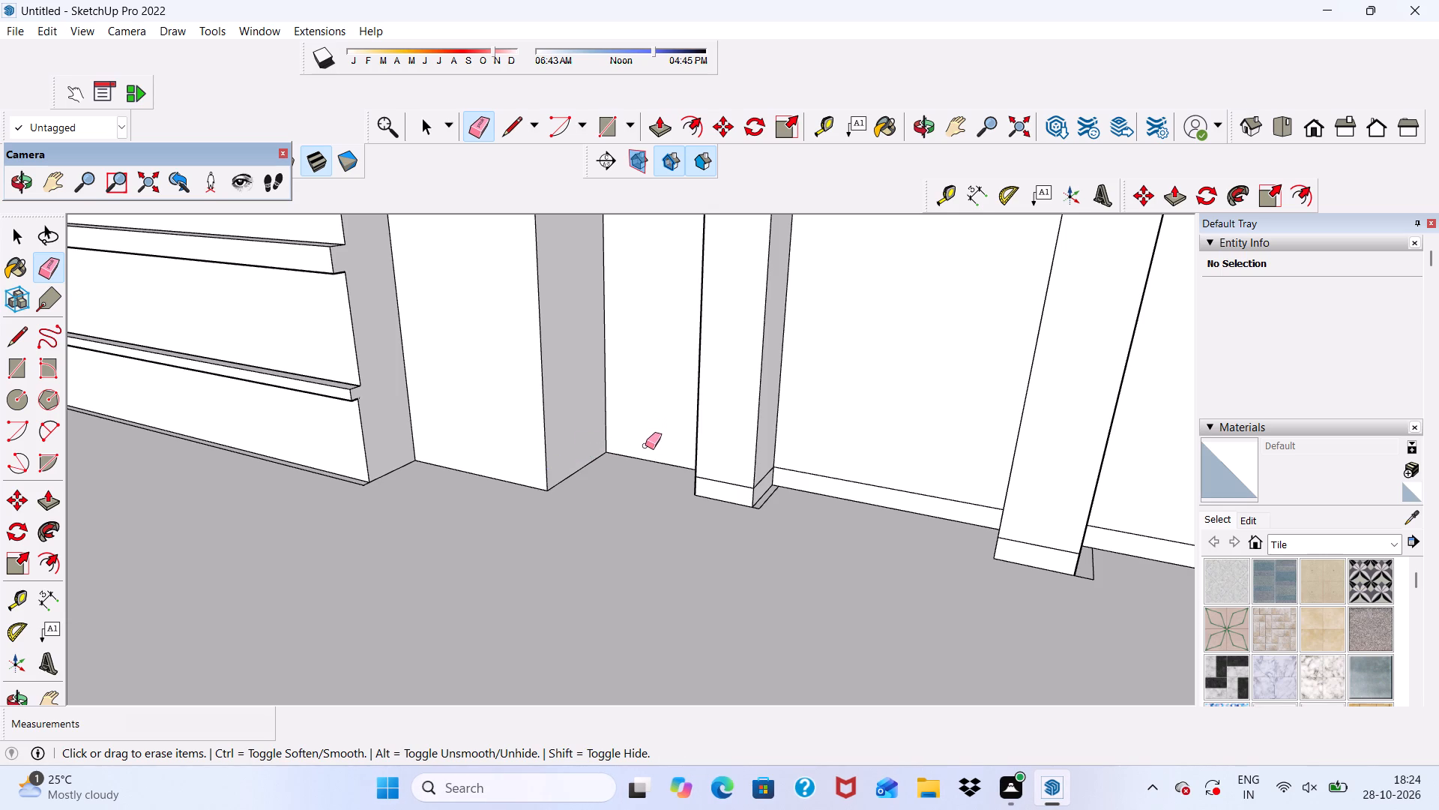
Erase the horizontal base lines on the front and side faces of the door frame's left post.
{"action": "left_click", "coordinate": [733, 482]}
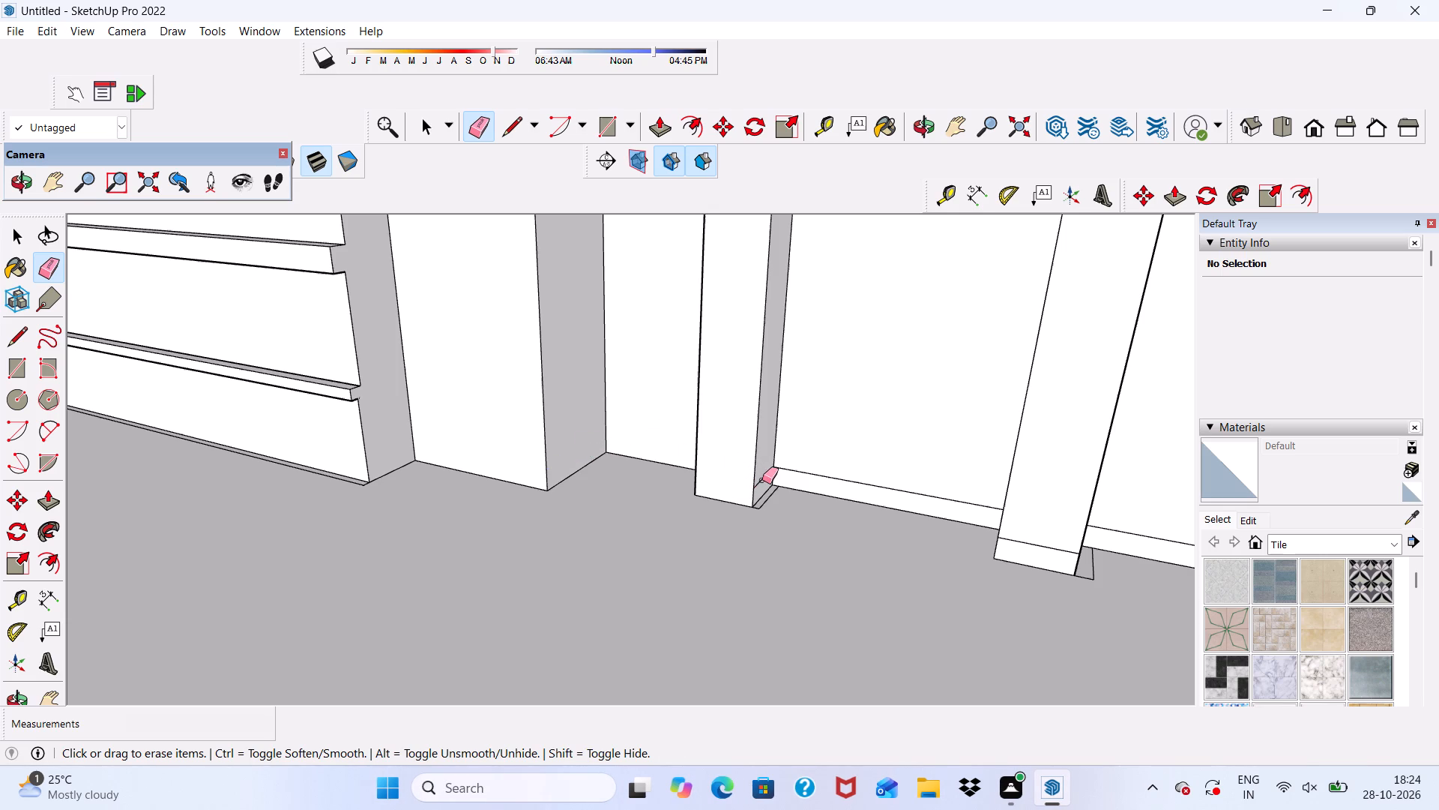
{"action": "left_click", "coordinate": [763, 482]}
{"action": "scroll", "coordinate": [734, 464], "scroll_direction": "down", "scroll_amount": 1}
{"action": "middle_click_drag", "start_coordinate": [732, 454], "coordinate": [1028, 473]}
{"action": "scroll", "coordinate": [785, 473], "scroll_direction": "up", "scroll_amount": 4}
{"action": "scroll", "coordinate": [633, 414], "scroll_direction": "up", "scroll_amount": 4}
{"action": "left_click", "coordinate": [588, 435]}
{"action": "left_click_drag", "start_coordinate": [588, 435], "coordinate": [585, 451]}
{"action": "scroll", "coordinate": [627, 463], "scroll_direction": "down", "scroll_amount": 2}
{"action": "middle_click_drag", "start_coordinate": [629, 461], "coordinate": [369, 482]}
{"action": "scroll", "coordinate": [626, 478], "scroll_direction": "up", "scroll_amount": 3}
{"action": "scroll", "coordinate": [569, 433], "scroll_direction": "up", "scroll_amount": 1}
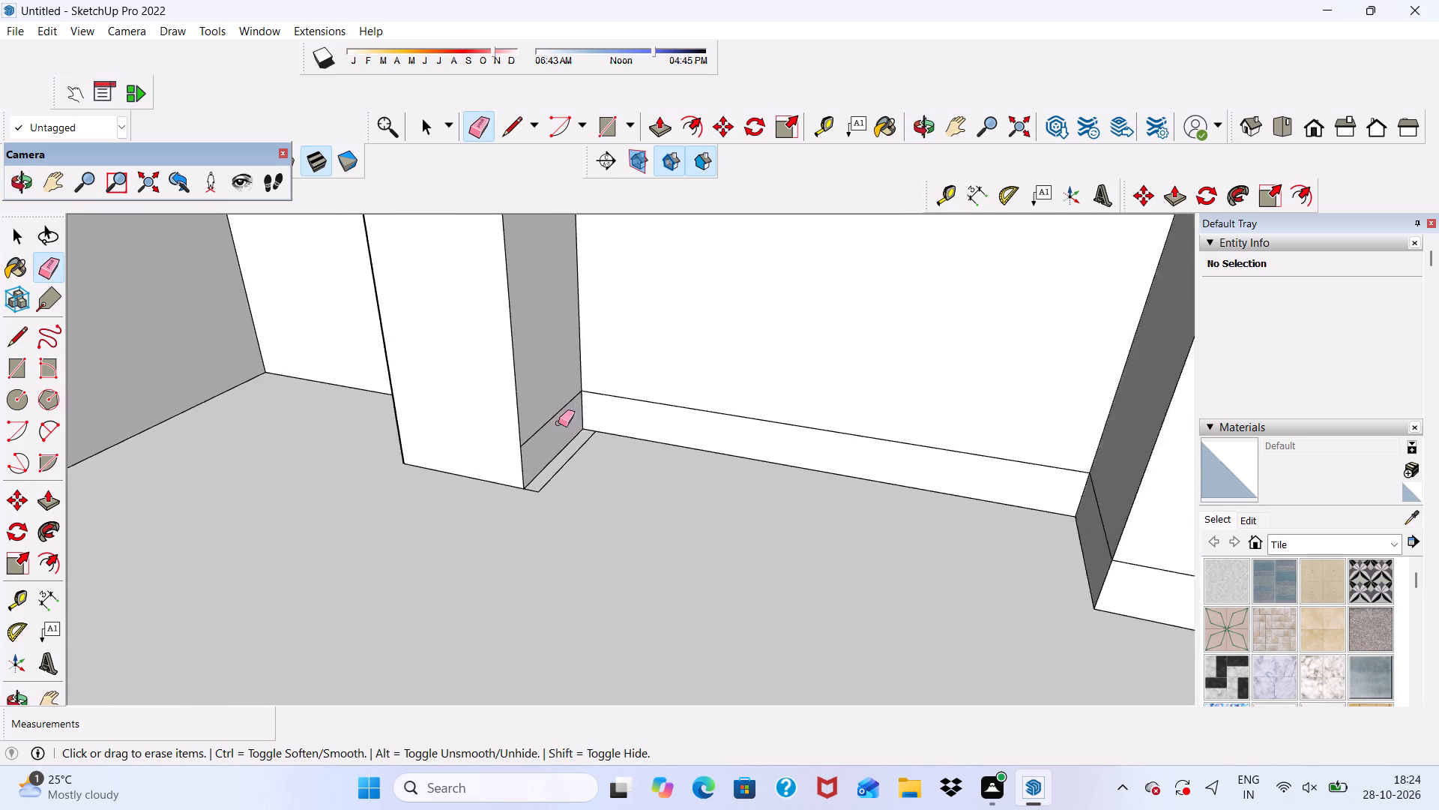
{"action": "scroll", "coordinate": [558, 423], "scroll_direction": "up", "scroll_amount": 2}
{"action": "left_click_drag", "start_coordinate": [546, 412], "coordinate": [549, 420]}
Erase the base line across the first door panel and the stray floor line beside the left post.
{"action": "left_click_drag", "start_coordinate": [647, 389], "coordinate": [651, 401]}
{"action": "scroll", "coordinate": [580, 475], "scroll_direction": "up", "scroll_amount": 3}
{"action": "left_click", "coordinate": [572, 467]}
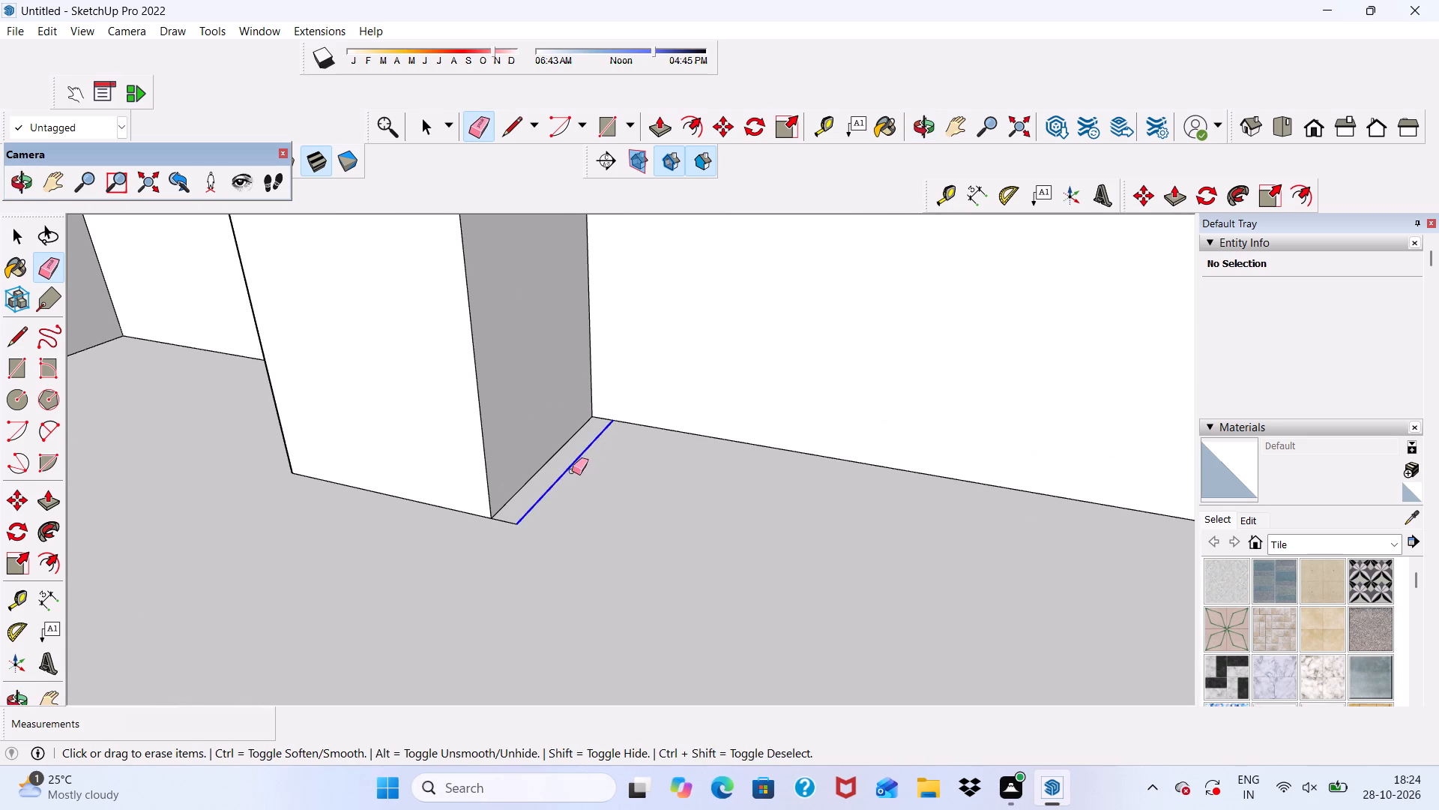
{"action": "left_click_drag", "start_coordinate": [521, 514], "coordinate": [516, 523]}
Erase the horizontal base lines on the middle door post's front face and on its side facing the first panel.
{"action": "scroll", "coordinate": [480, 451], "scroll_direction": "down", "scroll_amount": 5}
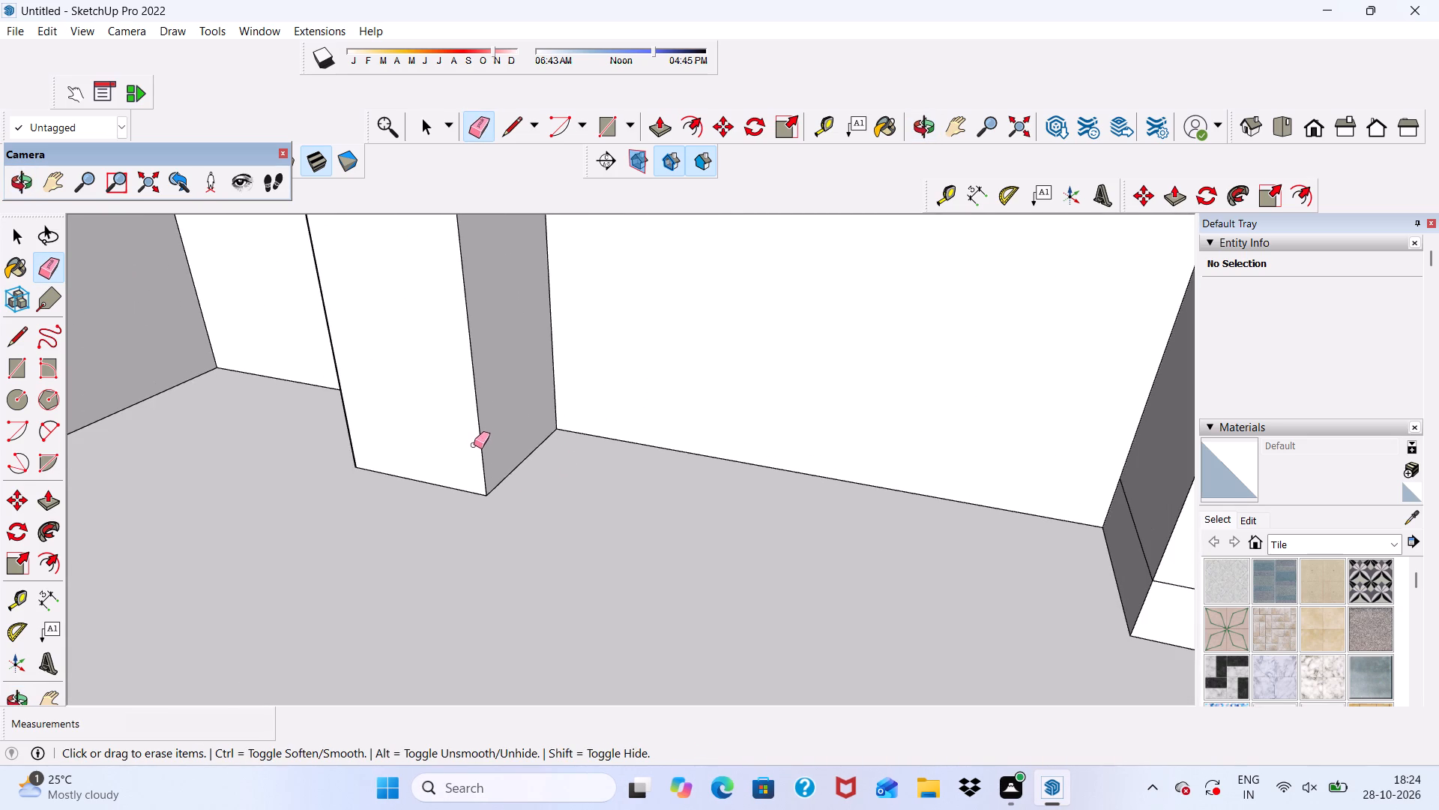
{"action": "scroll", "coordinate": [471, 443], "scroll_direction": "down", "scroll_amount": 3}
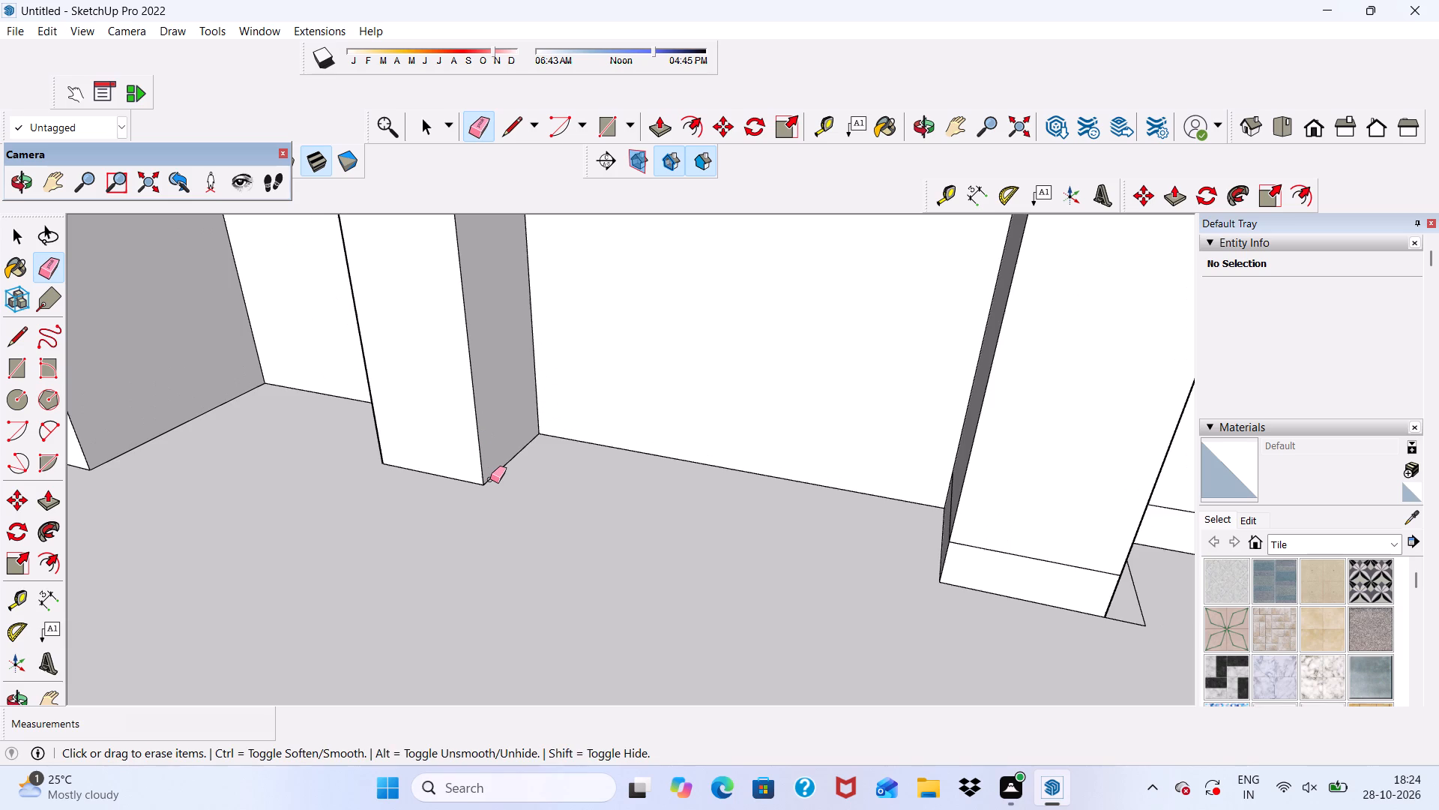
{"action": "middle_click_drag", "start_coordinate": [490, 479], "coordinate": [651, 457]}
{"action": "scroll", "coordinate": [513, 525], "scroll_direction": "down", "scroll_amount": 4}
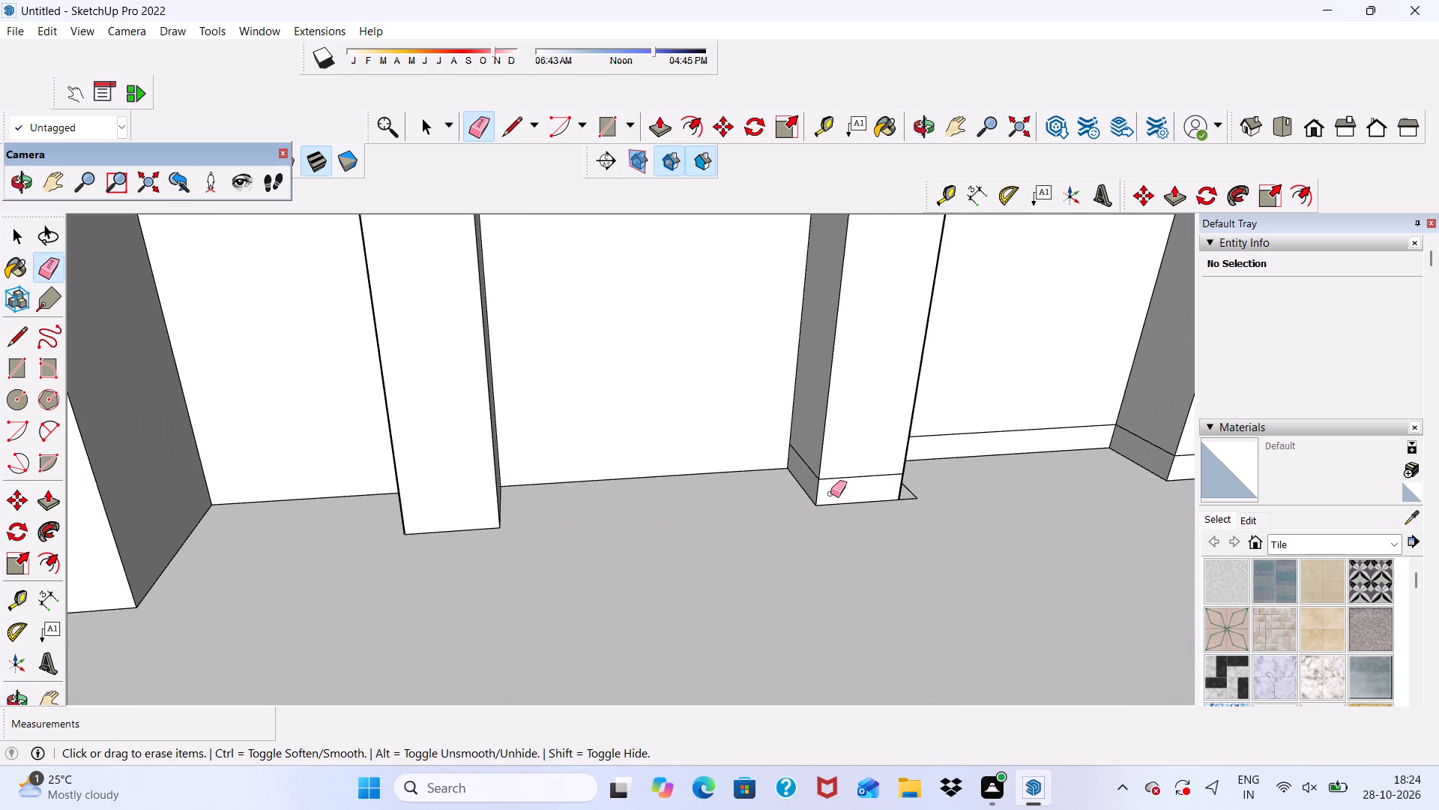
{"action": "scroll", "coordinate": [879, 486], "scroll_direction": "up", "scroll_amount": 5}
{"action": "left_click_drag", "start_coordinate": [864, 466], "coordinate": [862, 473]}
{"action": "scroll", "coordinate": [763, 476], "scroll_direction": "down", "scroll_amount": 2}
{"action": "middle_click_drag", "start_coordinate": [752, 478], "coordinate": [840, 503]}
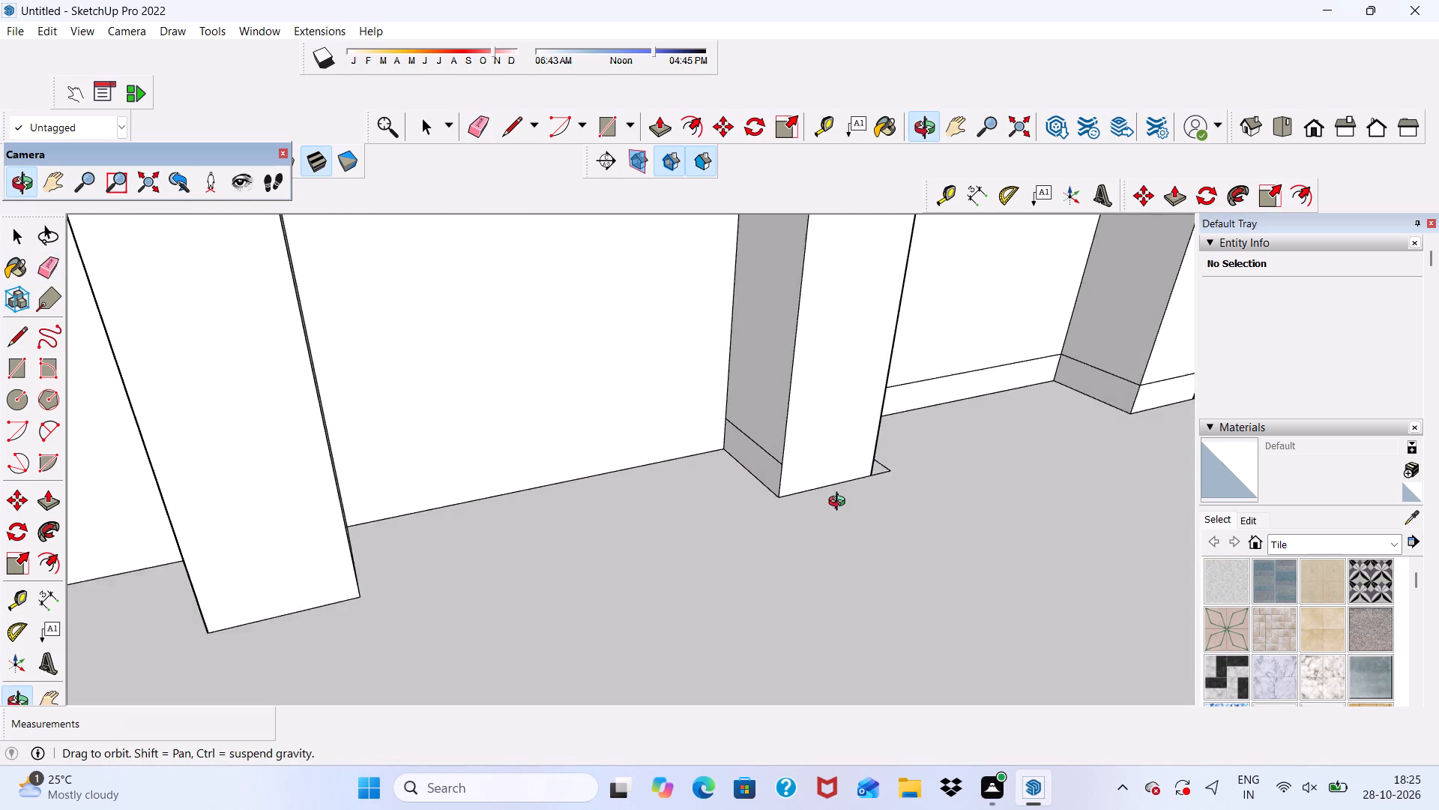
{"action": "middle_click_drag", "start_coordinate": [840, 503], "coordinate": [853, 508]}
{"action": "scroll", "coordinate": [725, 480], "scroll_direction": "up", "scroll_amount": 8}
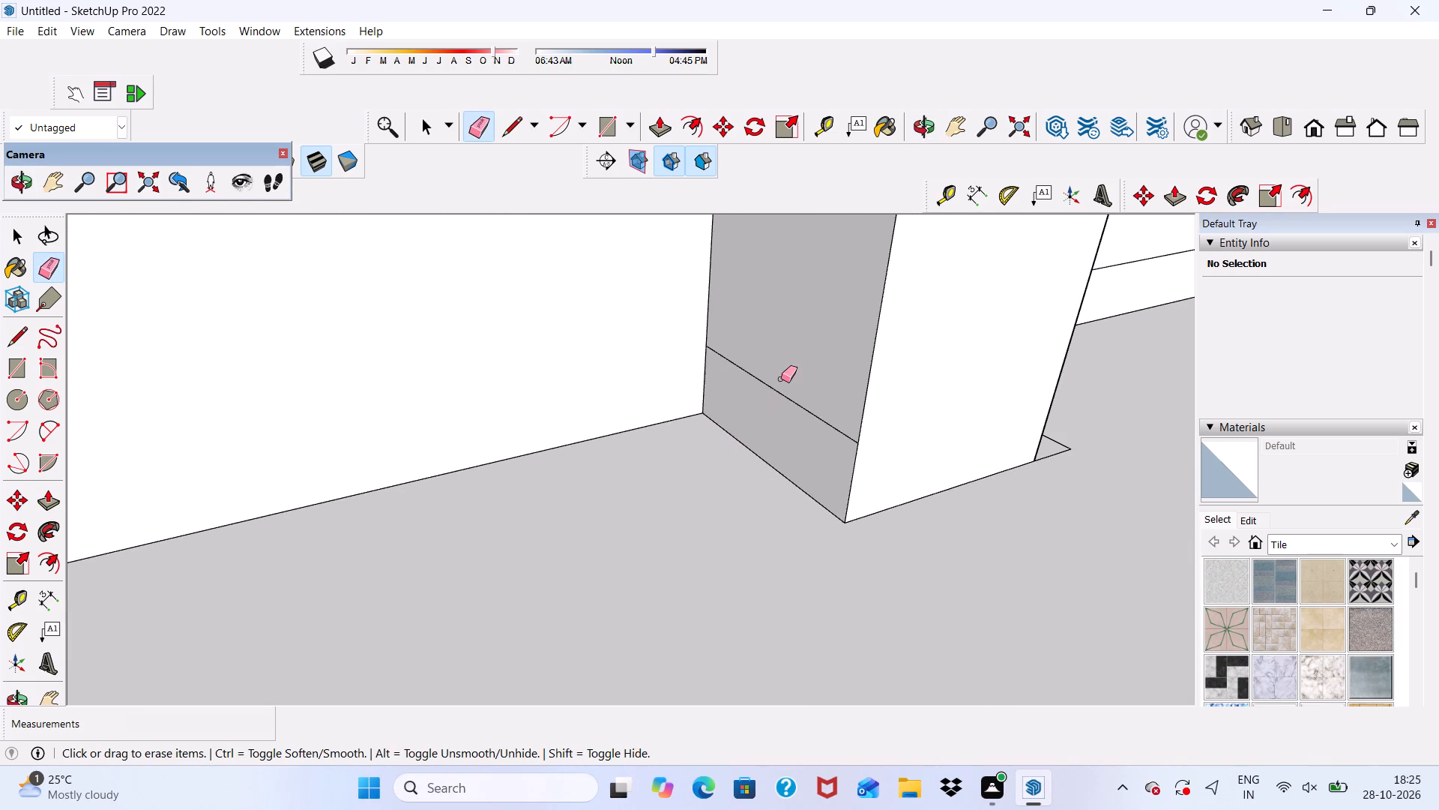
{"action": "left_click_drag", "start_coordinate": [782, 379], "coordinate": [788, 401]}
Erase the base line on the middle post's side facing the second panel and the two stray floor lines beside it.
{"action": "scroll", "coordinate": [782, 443], "scroll_direction": "down", "scroll_amount": 2}
{"action": "middle_click_drag", "start_coordinate": [779, 400], "coordinate": [518, 361]}
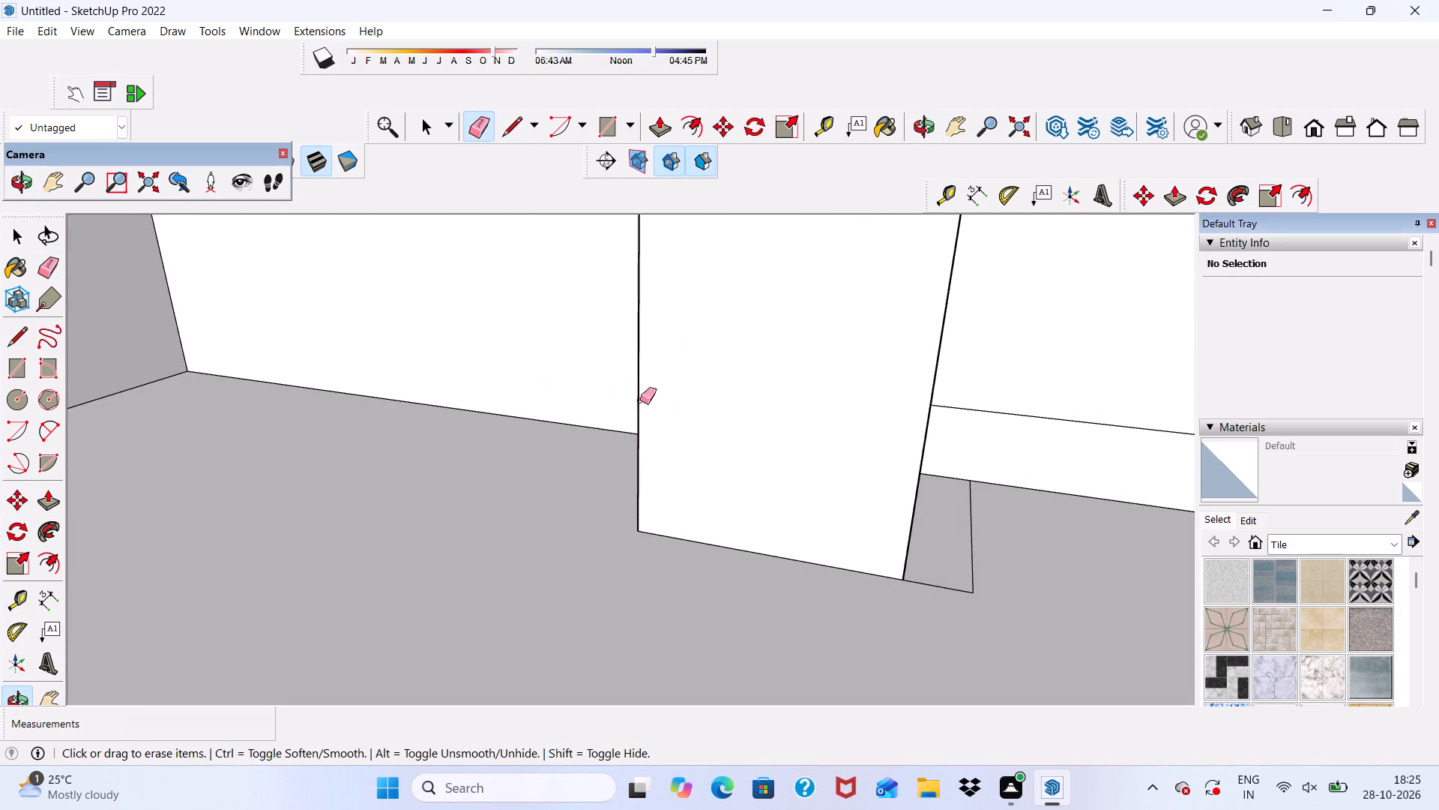
{"action": "scroll", "coordinate": [756, 446], "scroll_direction": "down", "scroll_amount": 1}
{"action": "middle_click_drag", "start_coordinate": [923, 482], "coordinate": [845, 458]}
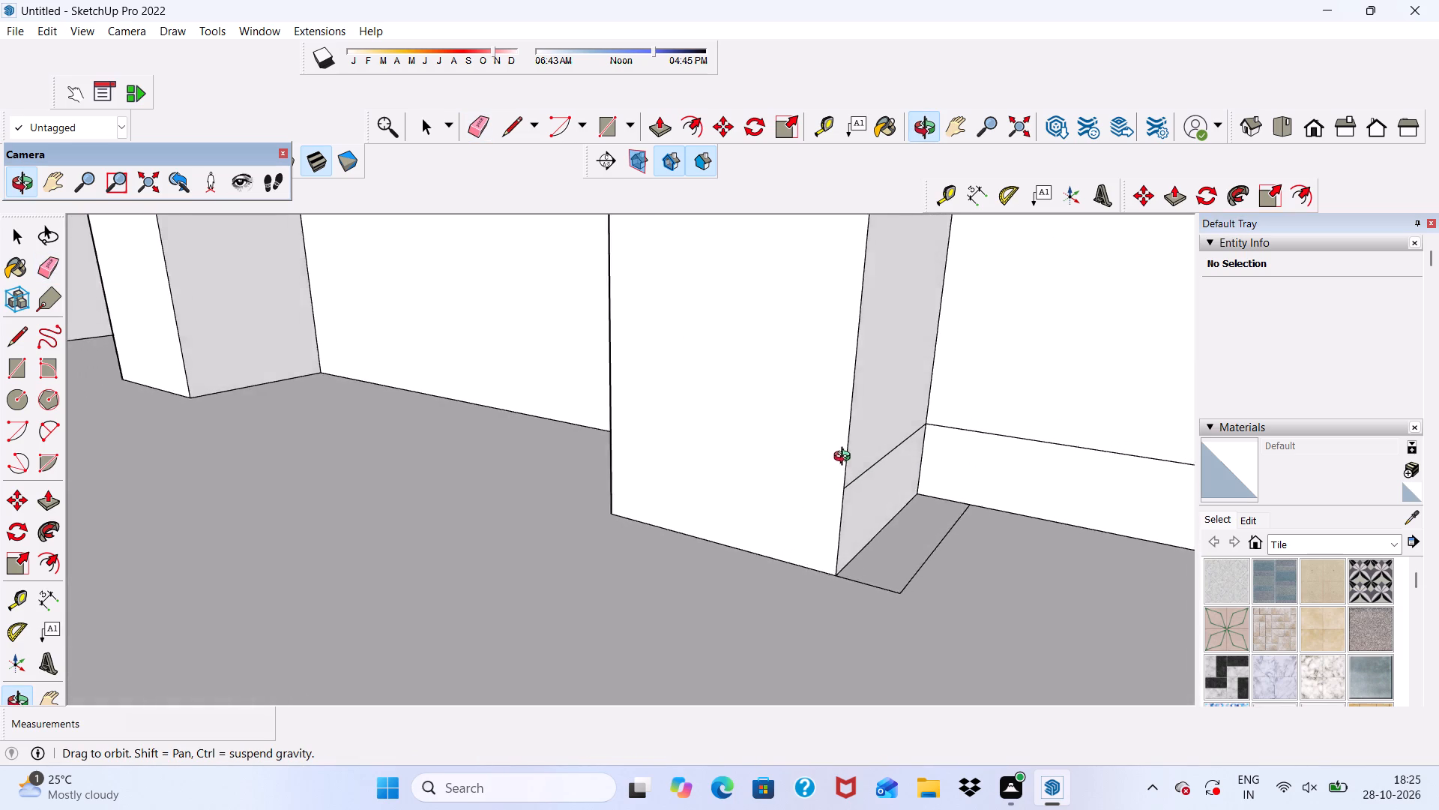
{"action": "middle_click_drag", "start_coordinate": [845, 458], "coordinate": [764, 472]}
{"action": "scroll", "coordinate": [812, 492], "scroll_direction": "up", "scroll_amount": 1}
{"action": "left_click_drag", "start_coordinate": [812, 489], "coordinate": [814, 499]}
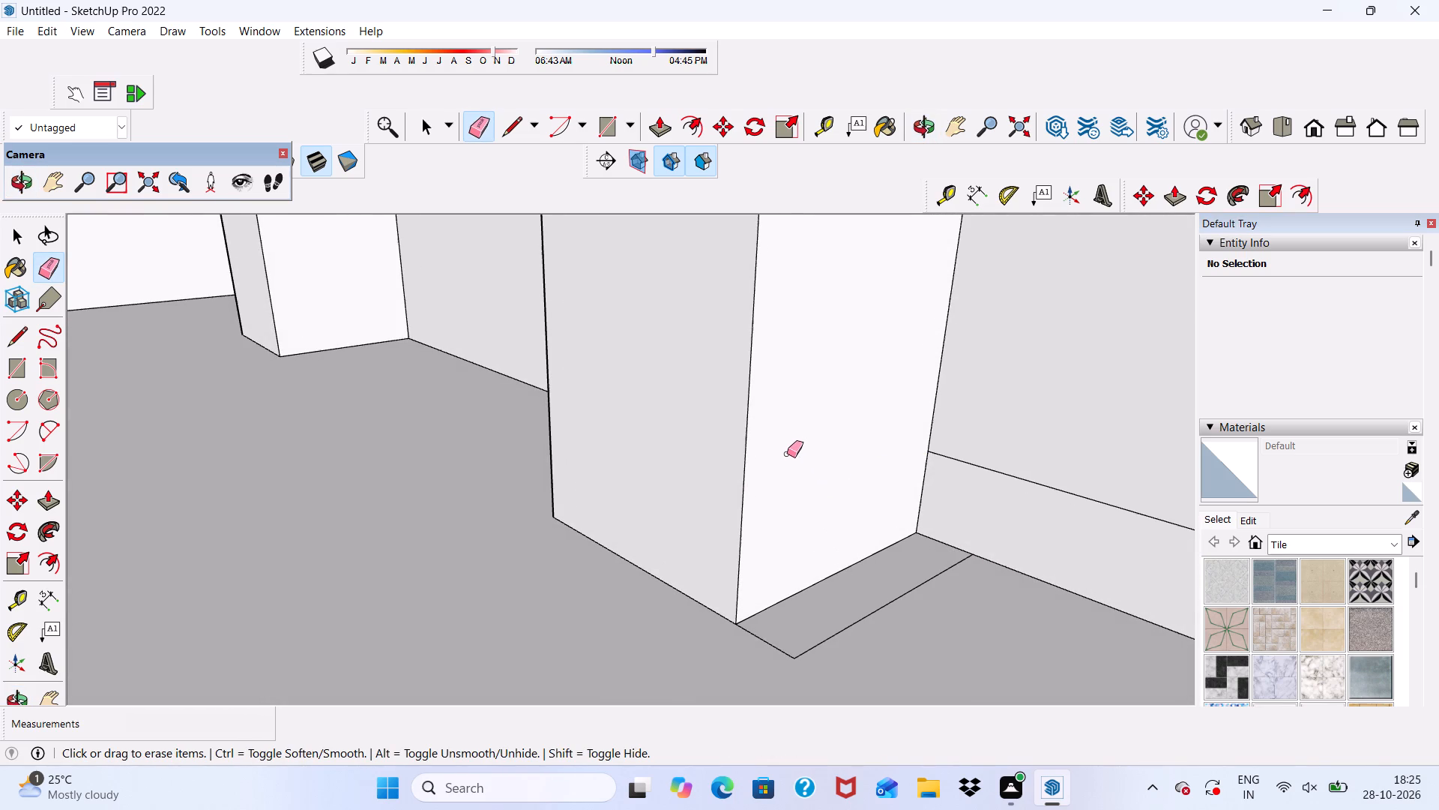
{"action": "left_click", "coordinate": [776, 647]}
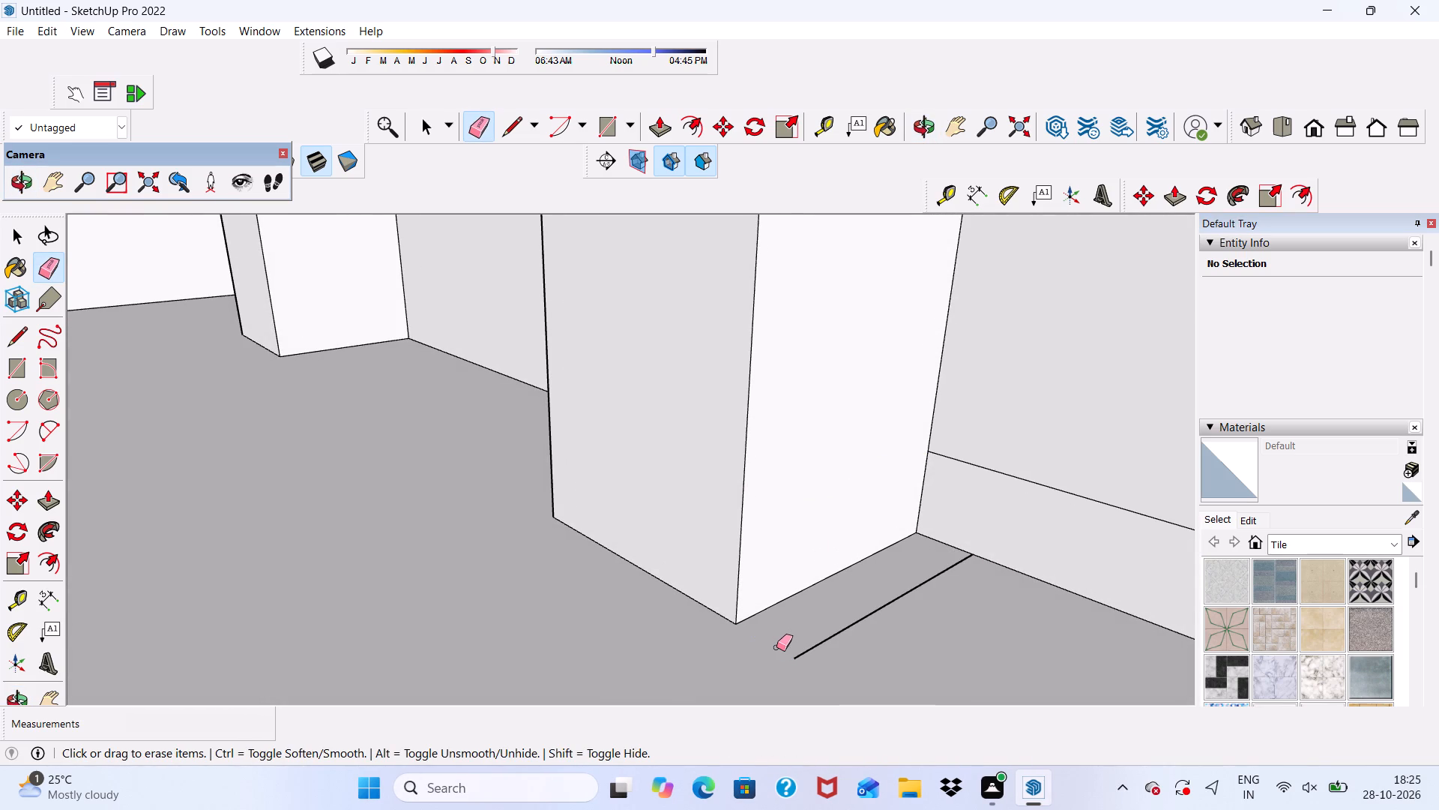
{"action": "left_click", "coordinate": [820, 646]}
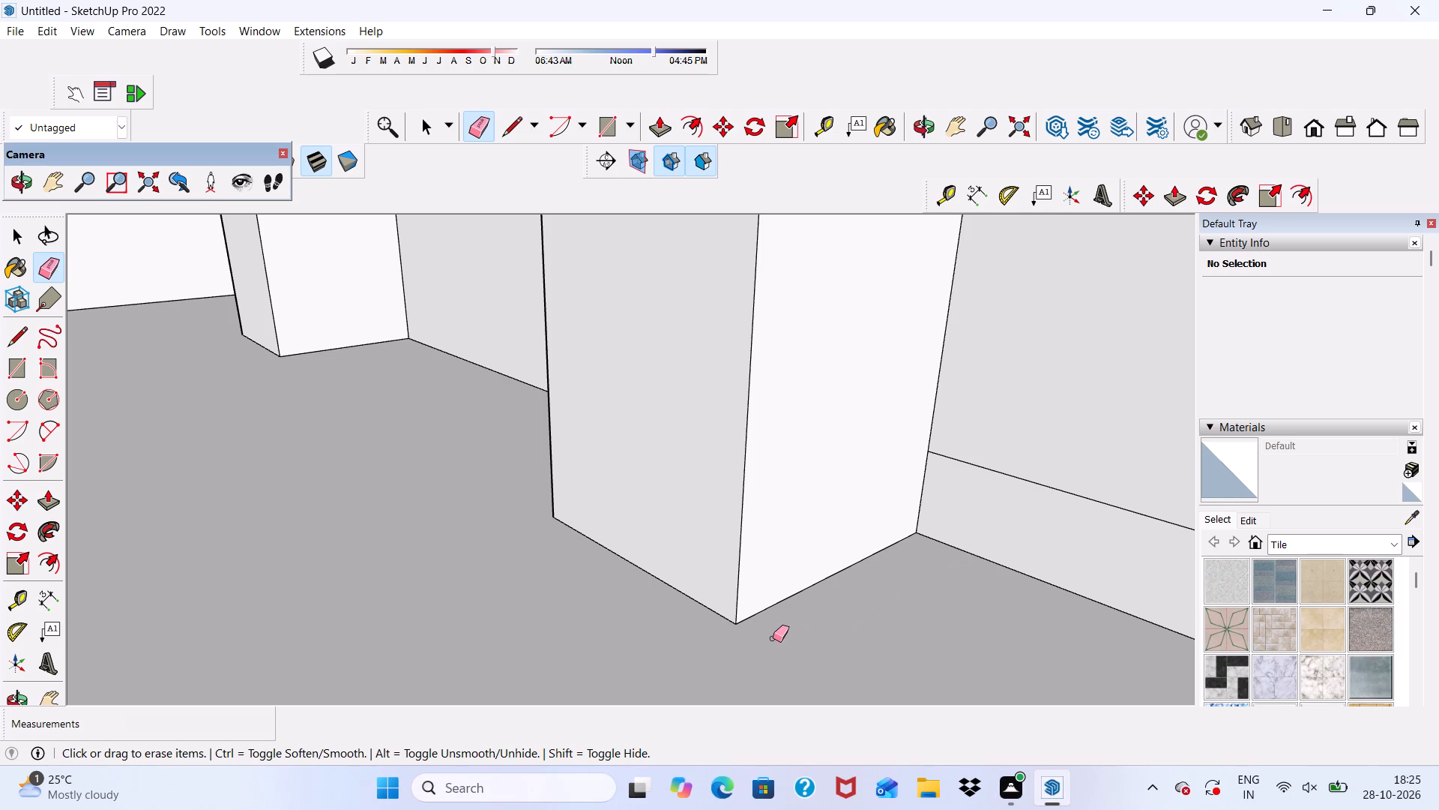
Erase the horizontal base line across the second door panel.
{"action": "scroll", "coordinate": [769, 634], "scroll_direction": "down", "scroll_amount": 3}
{"action": "middle_click_drag", "start_coordinate": [767, 634], "coordinate": [890, 589]}
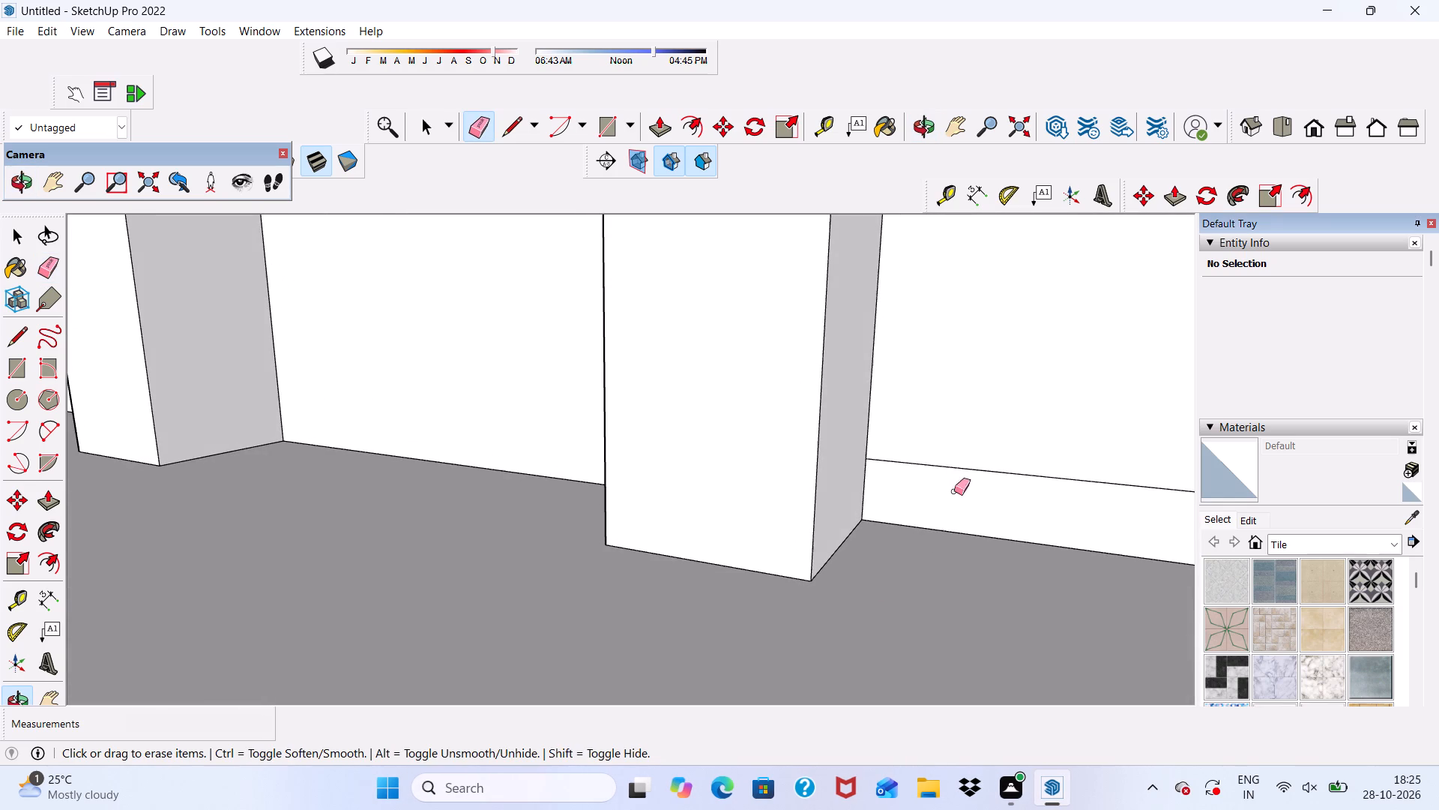
{"action": "left_click_drag", "start_coordinate": [940, 448], "coordinate": [943, 480]}
Erase the horizontal base lines on the inner side and front face of the door frame's right post.
{"action": "scroll", "coordinate": [677, 522], "scroll_direction": "down", "scroll_amount": 4}
{"action": "middle_click_drag", "start_coordinate": [510, 555], "coordinate": [703, 530]}
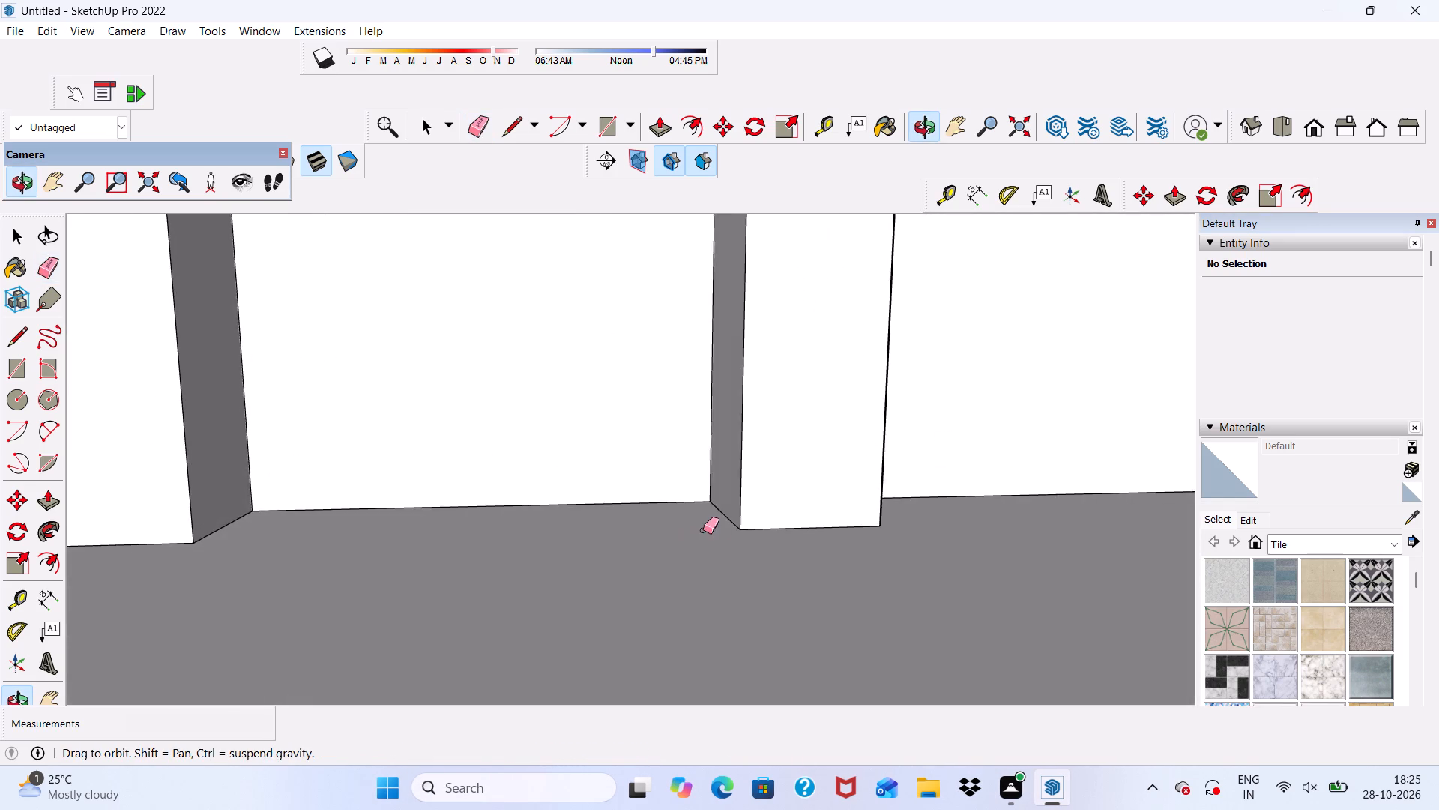
{"action": "middle_click_drag", "start_coordinate": [703, 530], "coordinate": [696, 530]}
{"action": "scroll", "coordinate": [514, 547], "scroll_direction": "down", "scroll_amount": 8}
{"action": "scroll", "coordinate": [844, 513], "scroll_direction": "up", "scroll_amount": 4}
{"action": "scroll", "coordinate": [981, 491], "scroll_direction": "up", "scroll_amount": 4}
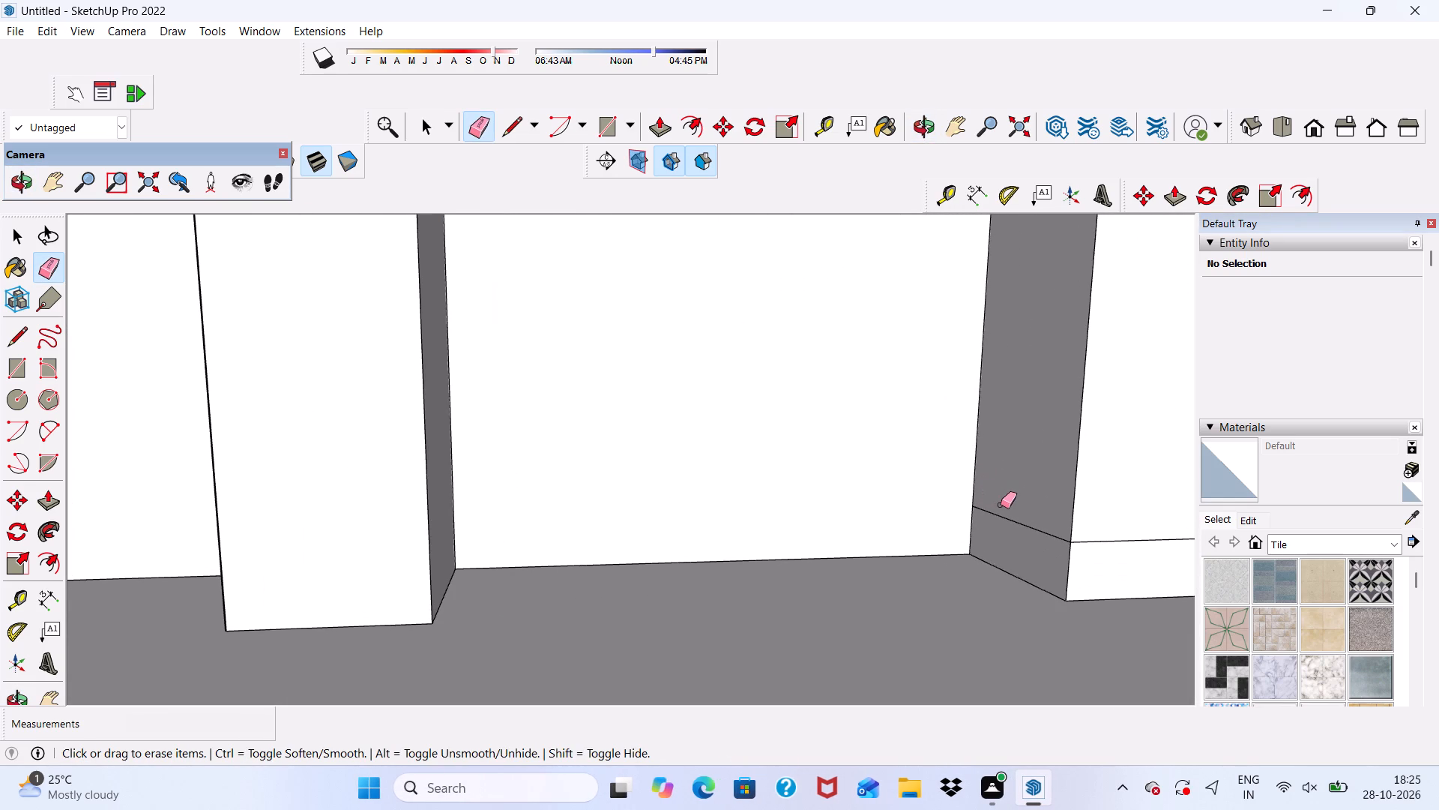
{"action": "scroll", "coordinate": [1005, 513], "scroll_direction": "up", "scroll_amount": 5}
{"action": "left_click_drag", "start_coordinate": [1003, 502], "coordinate": [998, 523]}
{"action": "scroll", "coordinate": [868, 551], "scroll_direction": "down", "scroll_amount": 5}
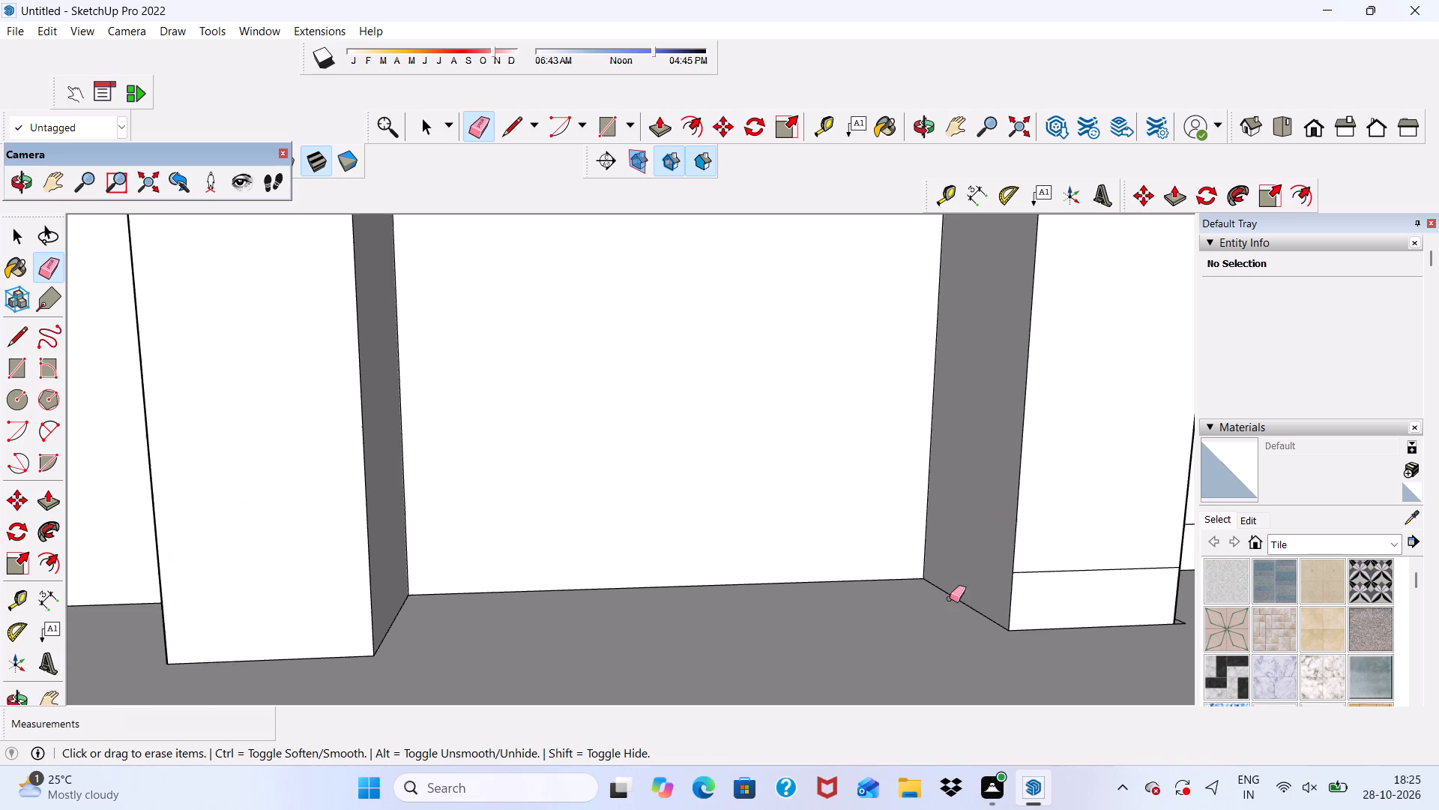
{"action": "left_click_drag", "start_coordinate": [1051, 566], "coordinate": [1056, 588]}
Erase the base line on the right post's outer side and the stray floor line running alongside it.
{"action": "scroll", "coordinate": [660, 562], "scroll_direction": "down", "scroll_amount": 8}
{"action": "middle_click_drag", "start_coordinate": [615, 634], "coordinate": [609, 634]}
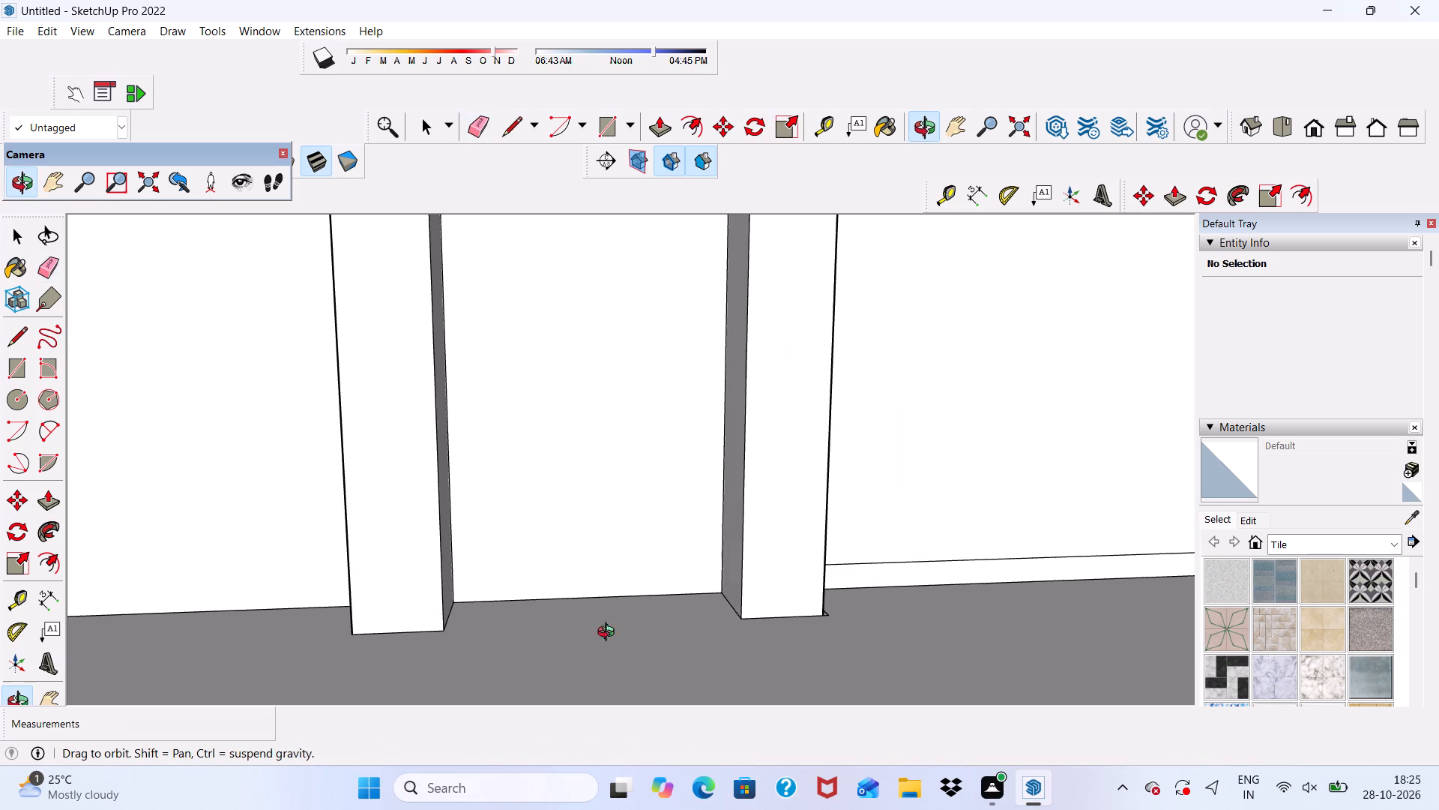
{"action": "middle_click_drag", "start_coordinate": [609, 634], "coordinate": [366, 645]}
{"action": "scroll", "coordinate": [728, 657], "scroll_direction": "up", "scroll_amount": 3}
{"action": "left_click", "coordinate": [788, 610]}
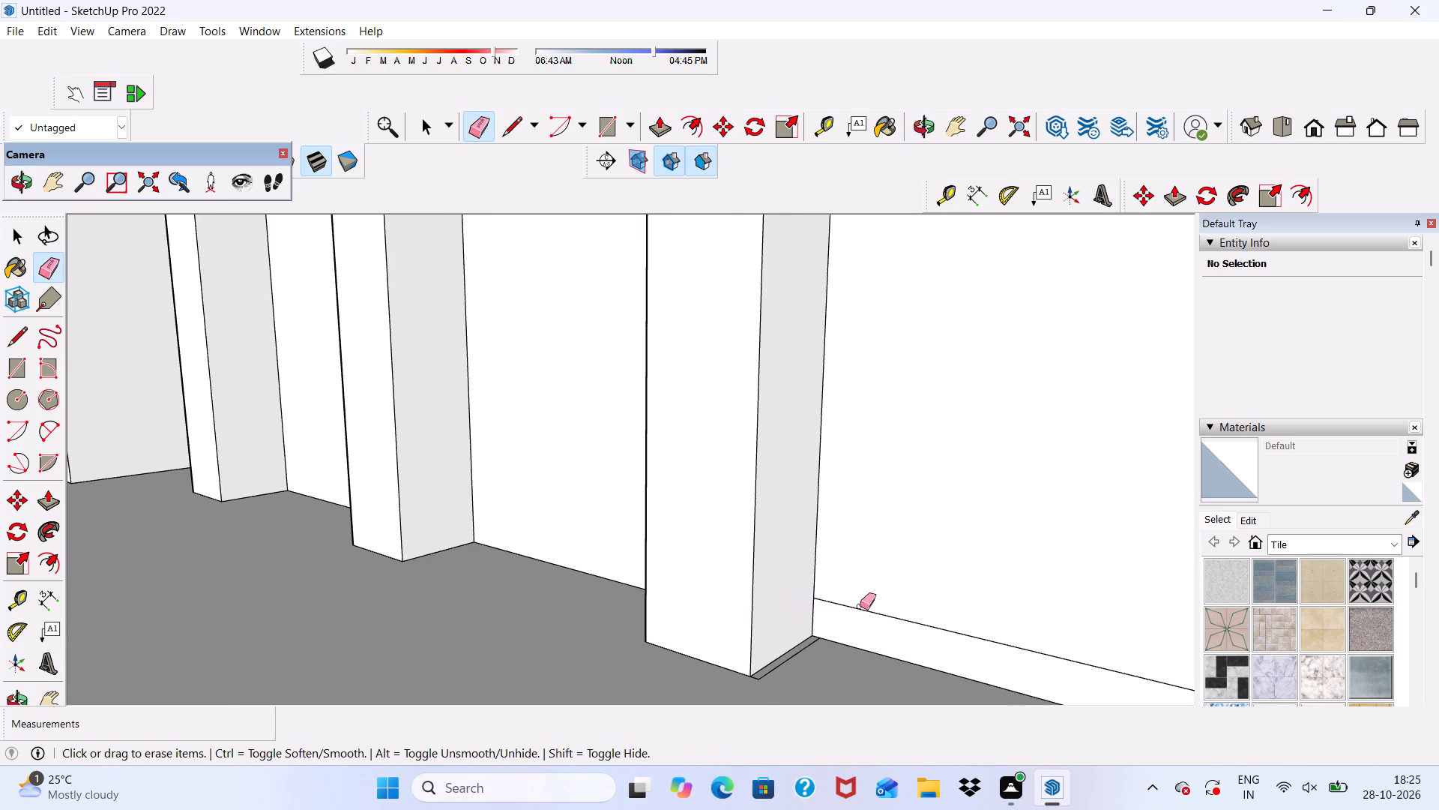
{"action": "left_click_drag", "start_coordinate": [890, 597], "coordinate": [892, 605]}
{"action": "scroll", "coordinate": [877, 640], "scroll_direction": "up", "scroll_amount": 6}
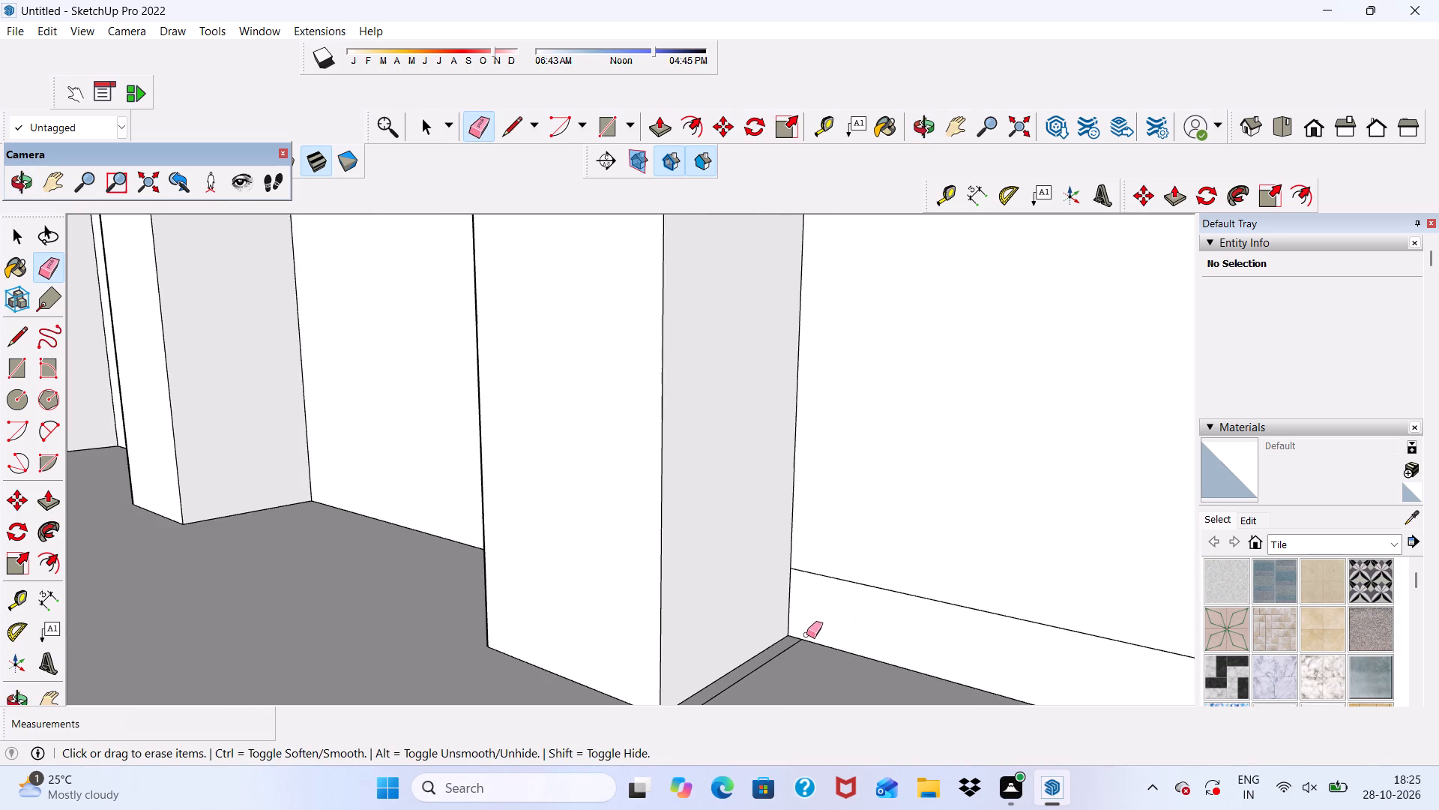
{"action": "scroll", "coordinate": [770, 652], "scroll_direction": "up", "scroll_amount": 3}
{"action": "left_click_drag", "start_coordinate": [758, 673], "coordinate": [762, 680]}
Erase the horizontal base line along the wall beyond the right post and the short leftover floor line at the post's corner.
{"action": "left_click_drag", "start_coordinate": [884, 542], "coordinate": [888, 553]}
{"action": "scroll", "coordinate": [722, 558], "scroll_direction": "down", "scroll_amount": 5}
{"action": "scroll", "coordinate": [705, 564], "scroll_direction": "up", "scroll_amount": 1}
{"action": "scroll", "coordinate": [666, 553], "scroll_direction": "down", "scroll_amount": 4}
{"action": "middle_click_drag", "start_coordinate": [672, 574], "coordinate": [738, 551]}
{"action": "left_click_drag", "start_coordinate": [863, 530], "coordinate": [866, 550]}
{"action": "scroll", "coordinate": [691, 641], "scroll_direction": "up", "scroll_amount": 3}
{"action": "scroll", "coordinate": [788, 607], "scroll_direction": "up", "scroll_amount": 1}
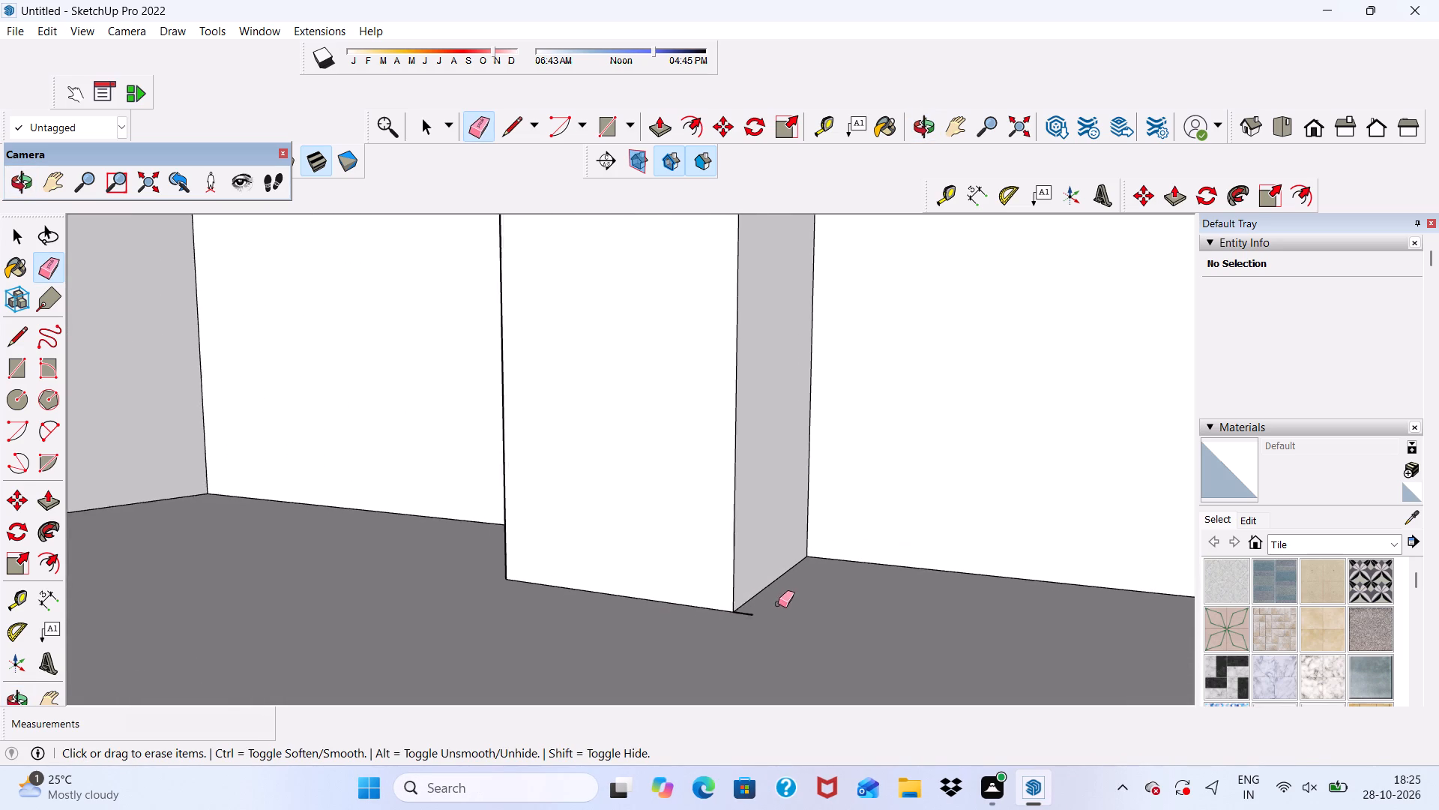
{"action": "scroll", "coordinate": [778, 604], "scroll_direction": "up", "scroll_amount": 3}
{"action": "left_click", "coordinate": [746, 618]}
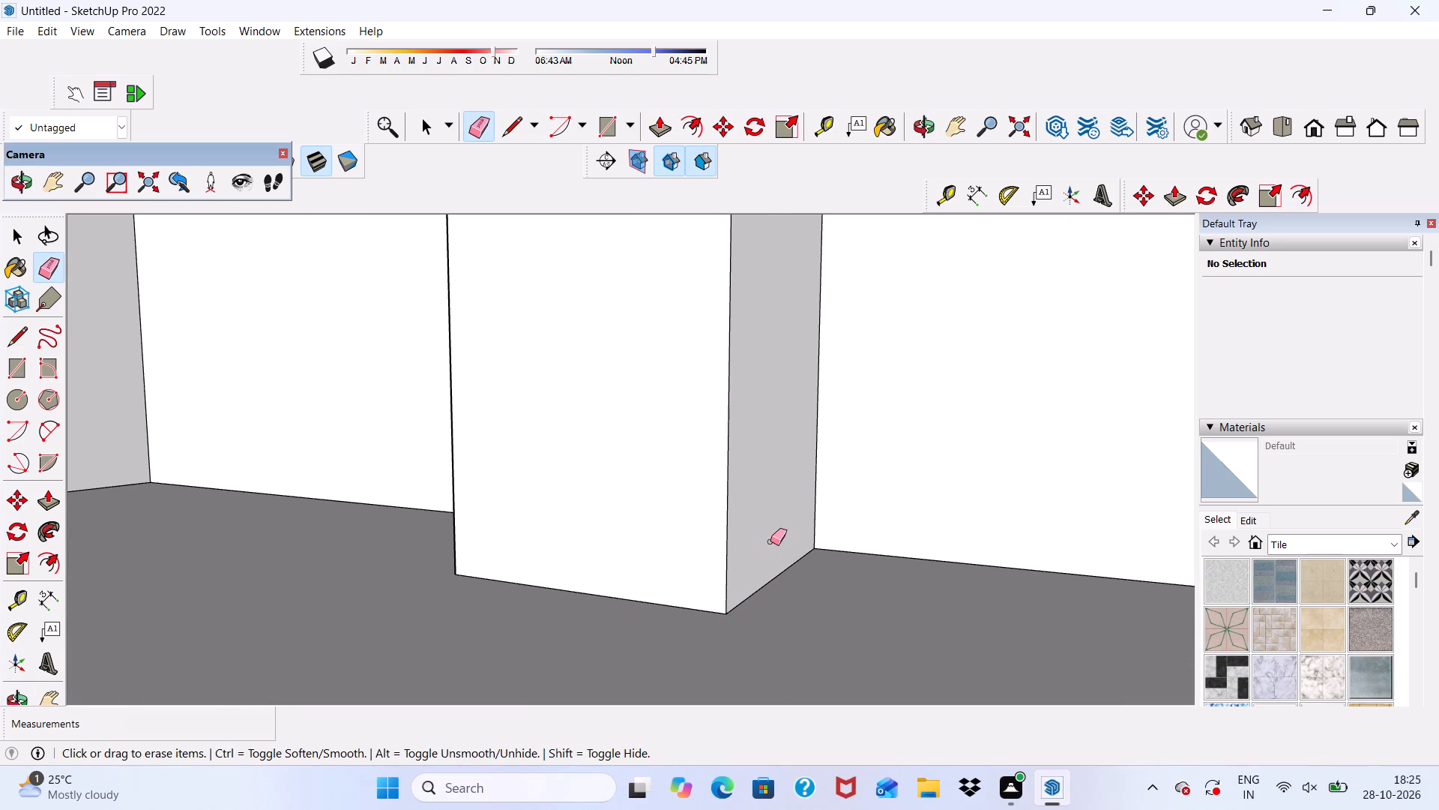
{"action": "scroll", "coordinate": [764, 547], "scroll_direction": "down", "scroll_amount": 4}
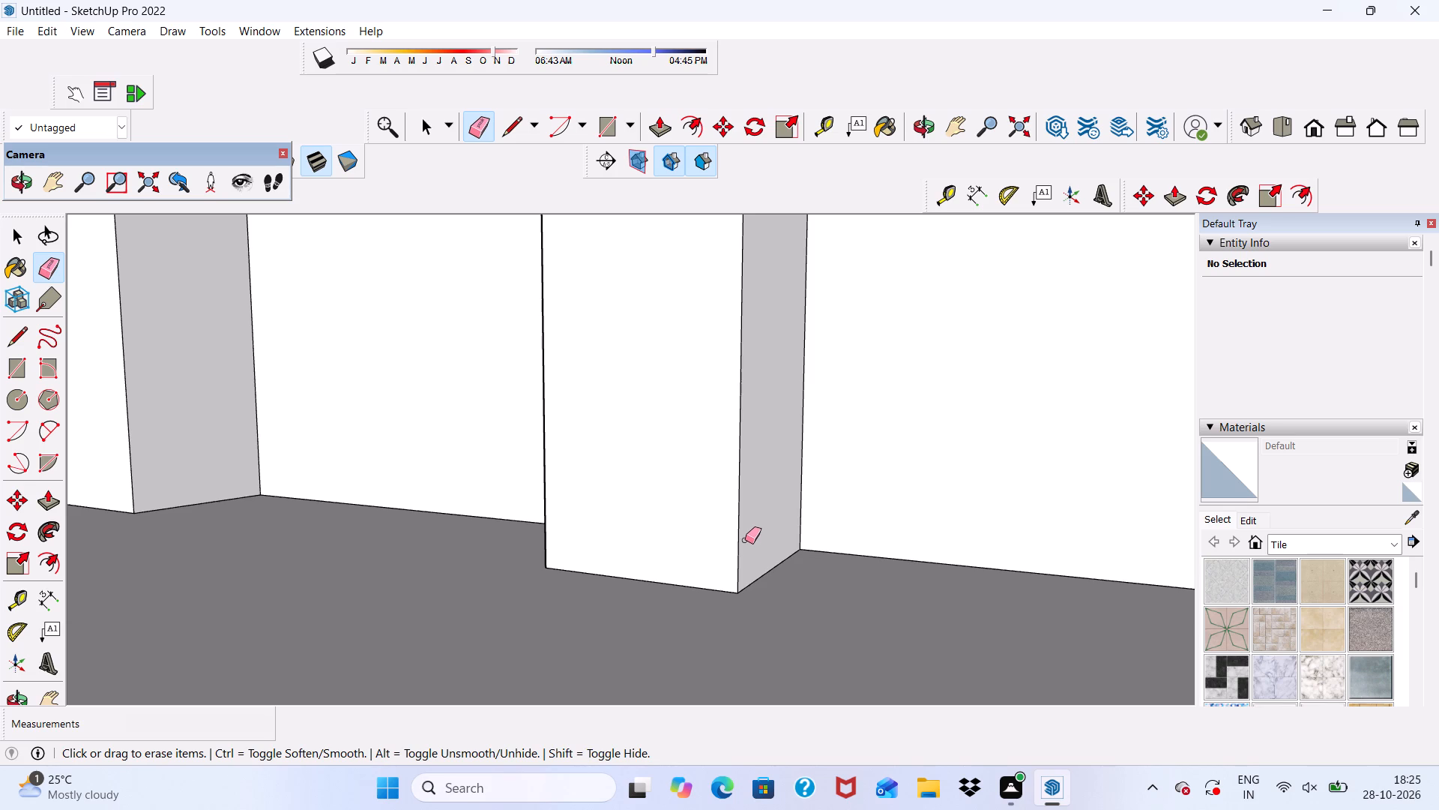
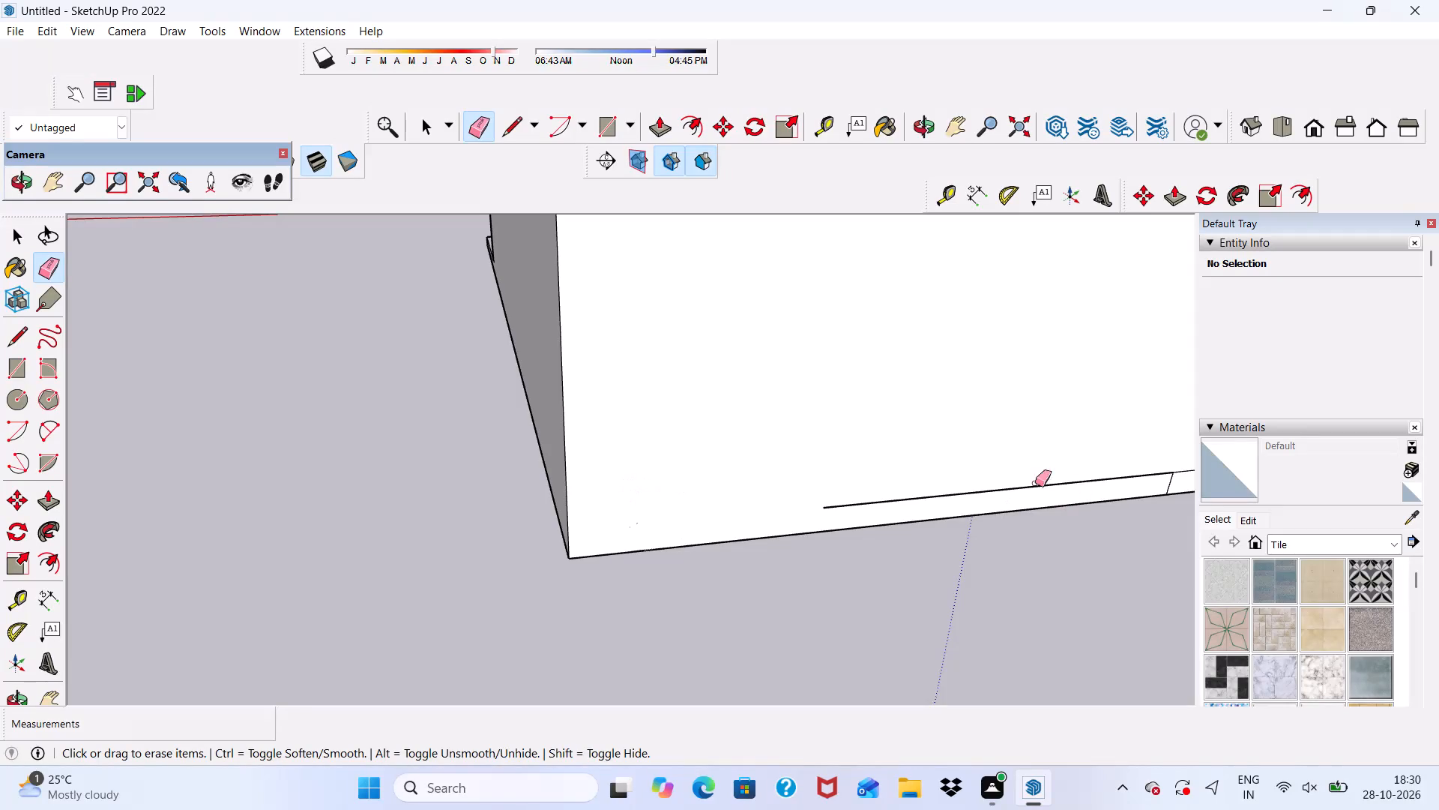
Erase the remaining base line along the bottom of the rear wall and the short leftover line at its end.
{"action": "left_click_drag", "start_coordinate": [980, 477], "coordinate": [978, 496]}
{"action": "scroll", "coordinate": [734, 511], "scroll_direction": "down", "scroll_amount": 3}
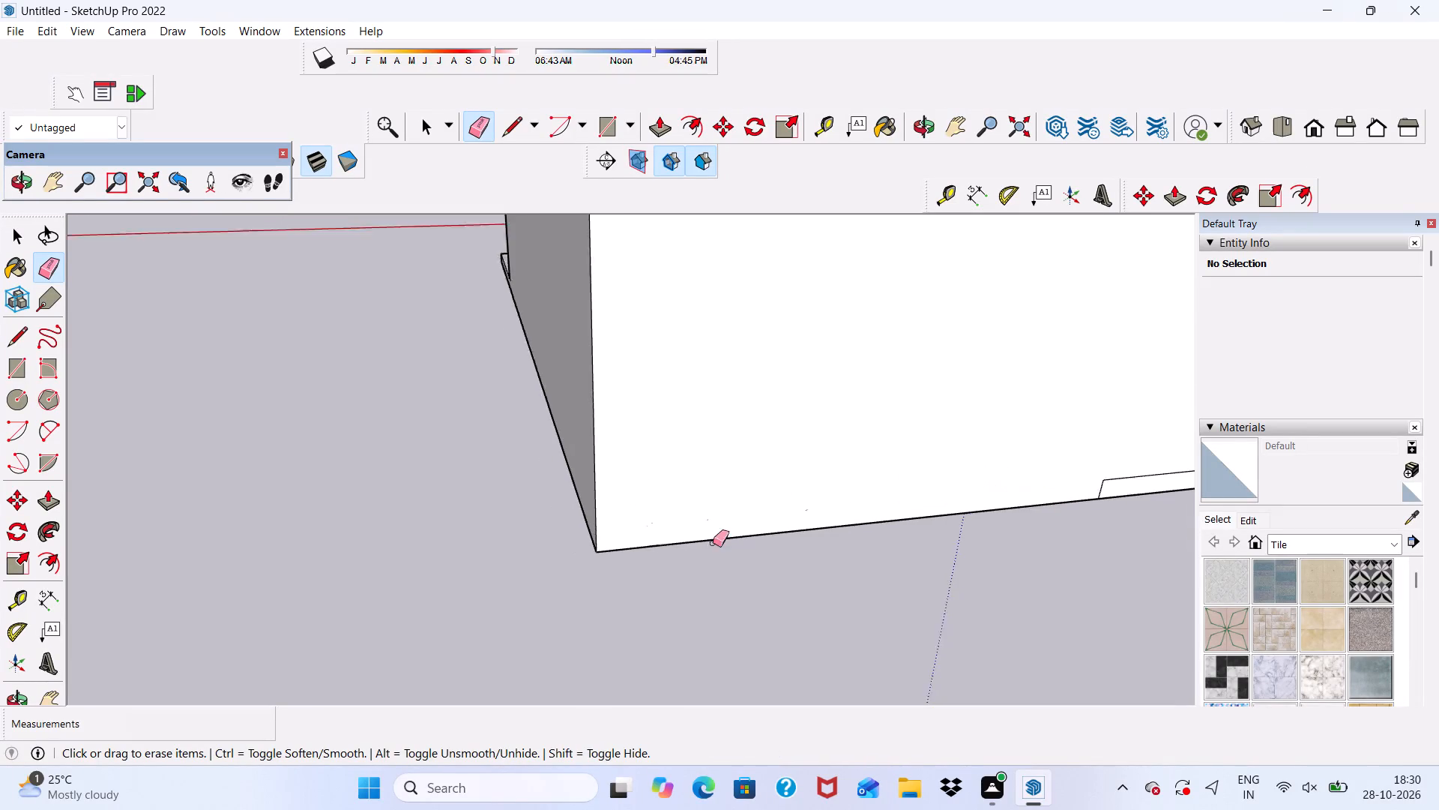
{"action": "scroll", "coordinate": [713, 543], "scroll_direction": "down", "scroll_amount": 2}
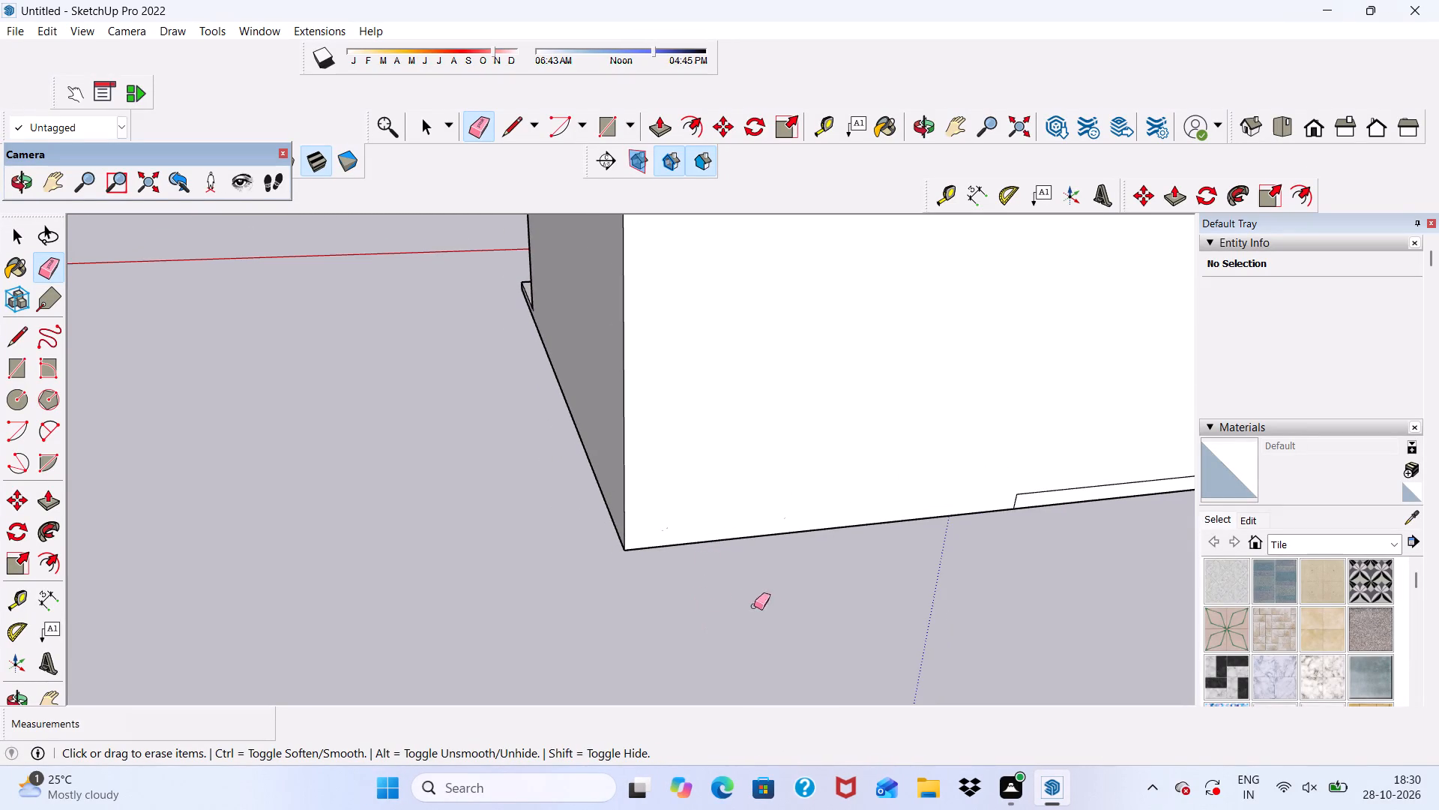
{"action": "scroll", "coordinate": [1031, 432], "scroll_direction": "up", "scroll_amount": 2}
{"action": "left_click_drag", "start_coordinate": [1038, 484], "coordinate": [1021, 511]}
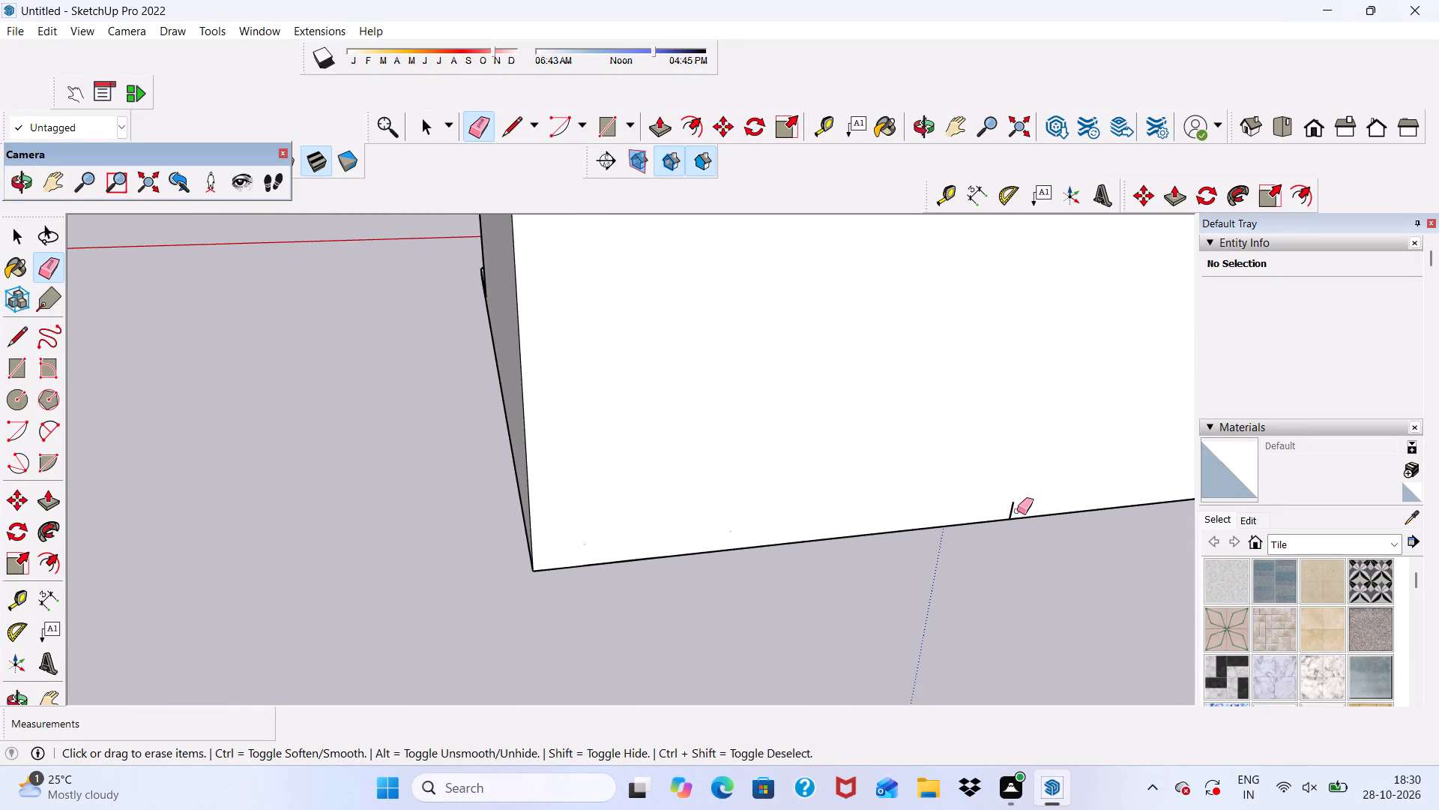
{"action": "left_click", "coordinate": [1013, 509]}
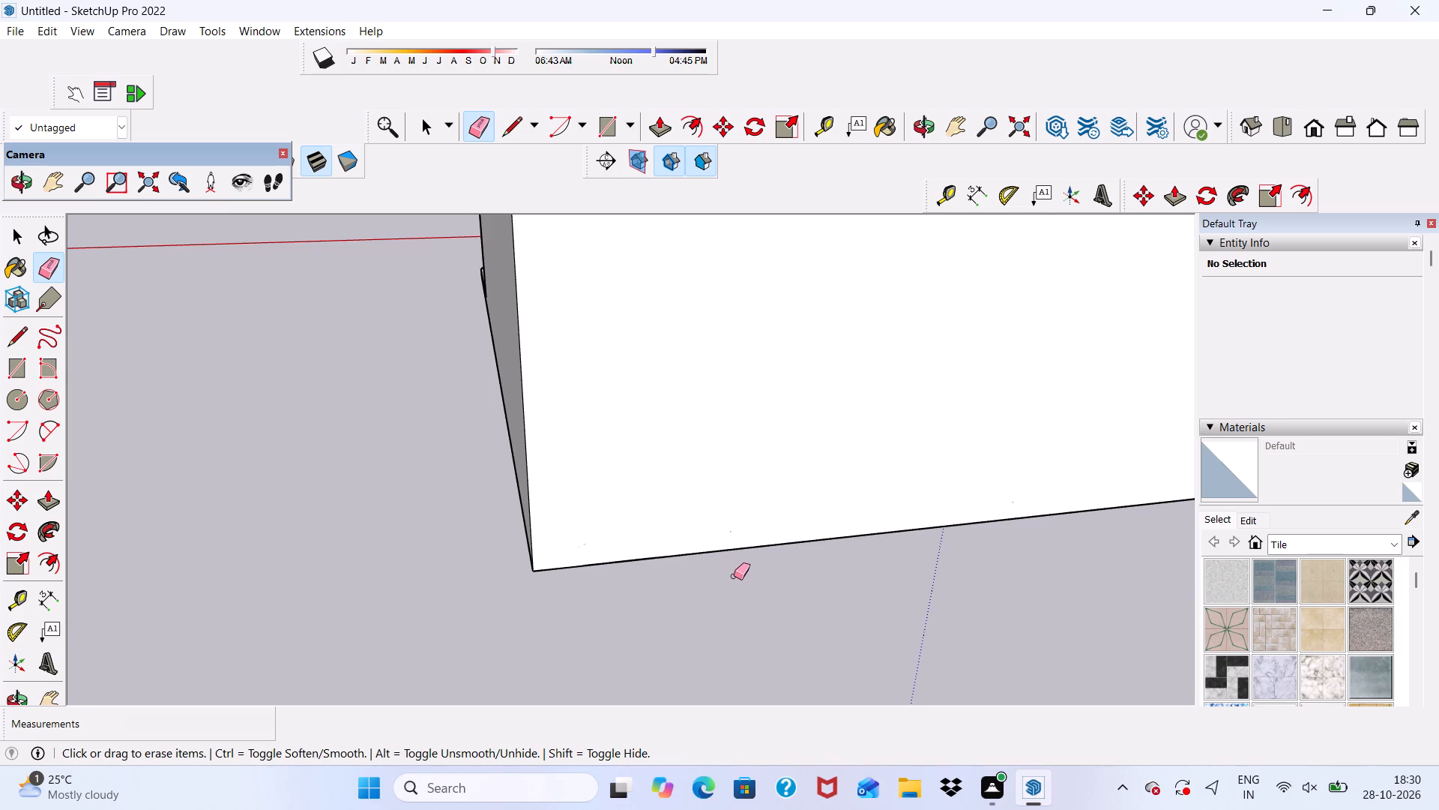
Erase the two horizontal floor lines that cross the rear wall.
{"action": "scroll", "coordinate": [731, 597], "scroll_direction": "down", "scroll_amount": 4}
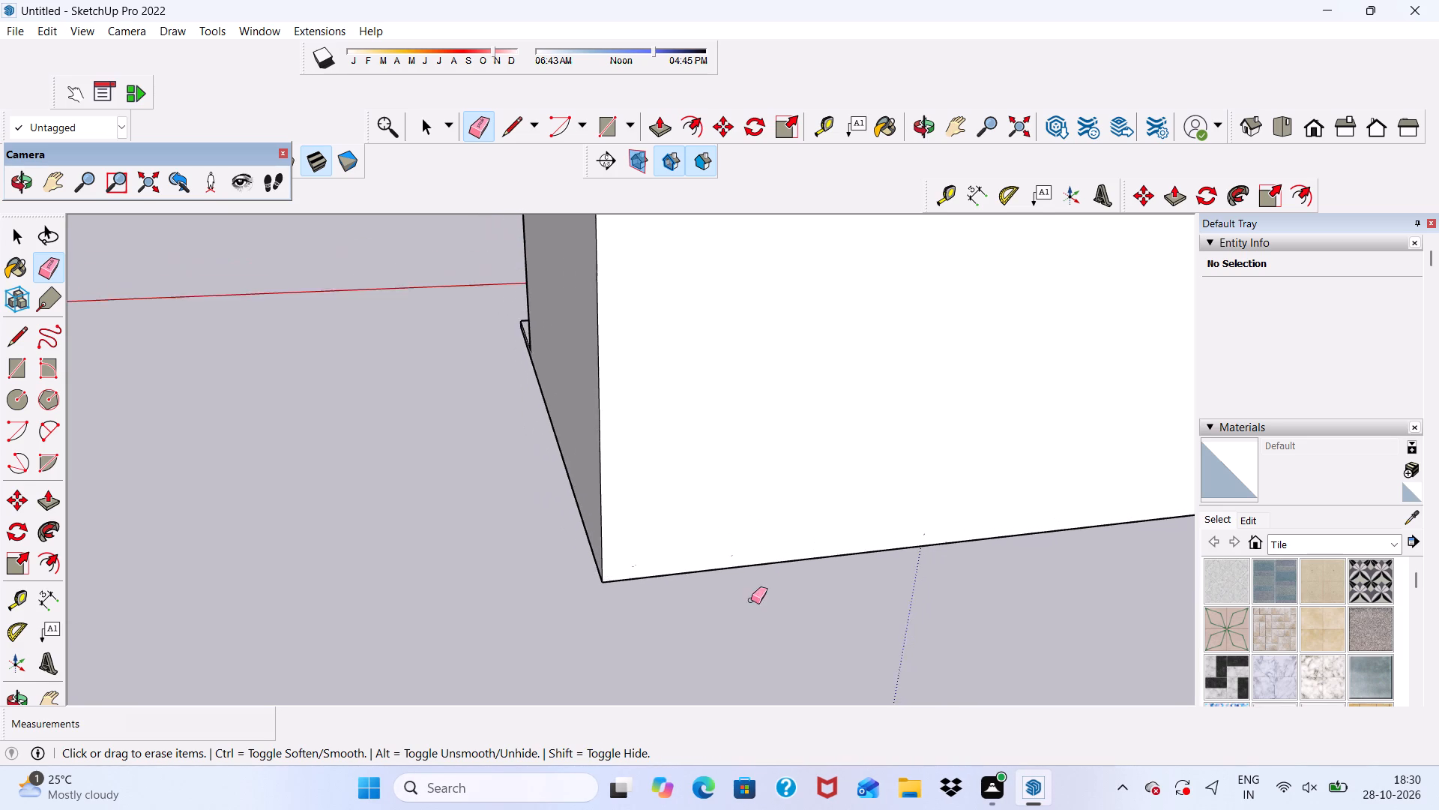
{"action": "scroll", "coordinate": [751, 600], "scroll_direction": "down", "scroll_amount": 2}
{"action": "scroll", "coordinate": [636, 500], "scroll_direction": "down", "scroll_amount": 12}
{"action": "middle_click_drag", "start_coordinate": [722, 577], "coordinate": [621, 585]}
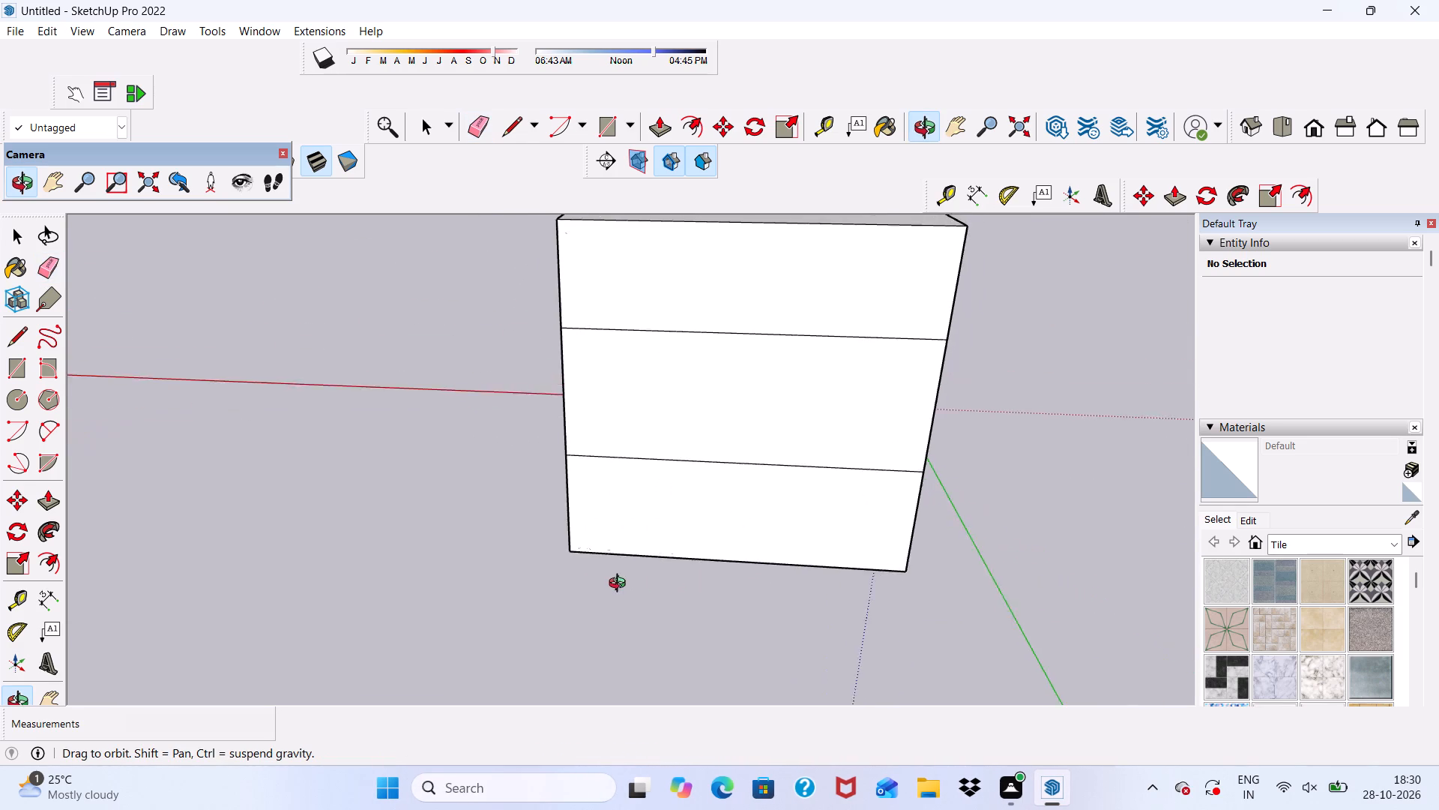
{"action": "middle_click_drag", "start_coordinate": [621, 585], "coordinate": [598, 604]}
{"action": "scroll", "coordinate": [842, 526], "scroll_direction": "up", "scroll_amount": 4}
{"action": "left_click_drag", "start_coordinate": [817, 468], "coordinate": [811, 494]}
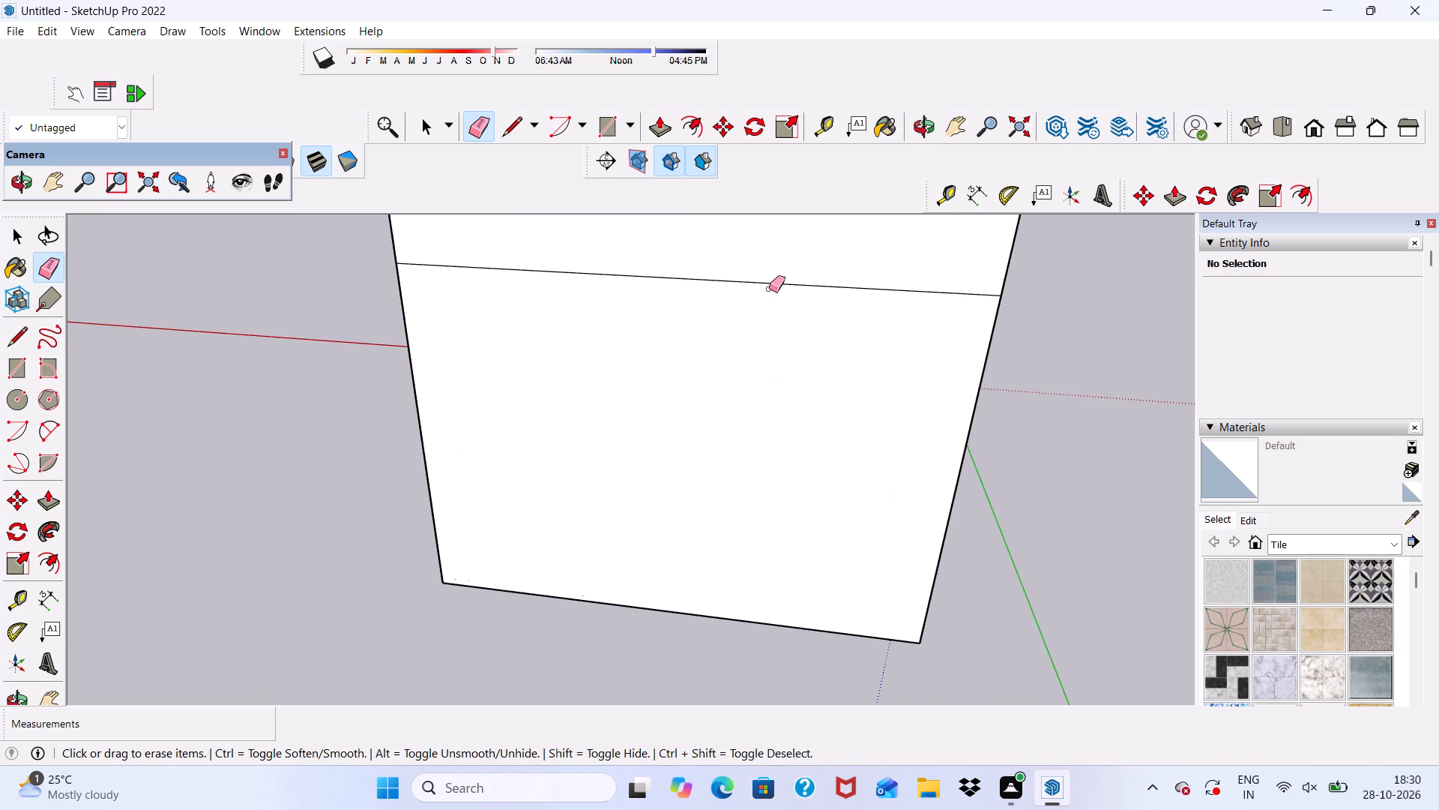
{"action": "left_click_drag", "start_coordinate": [770, 287], "coordinate": [772, 300]}
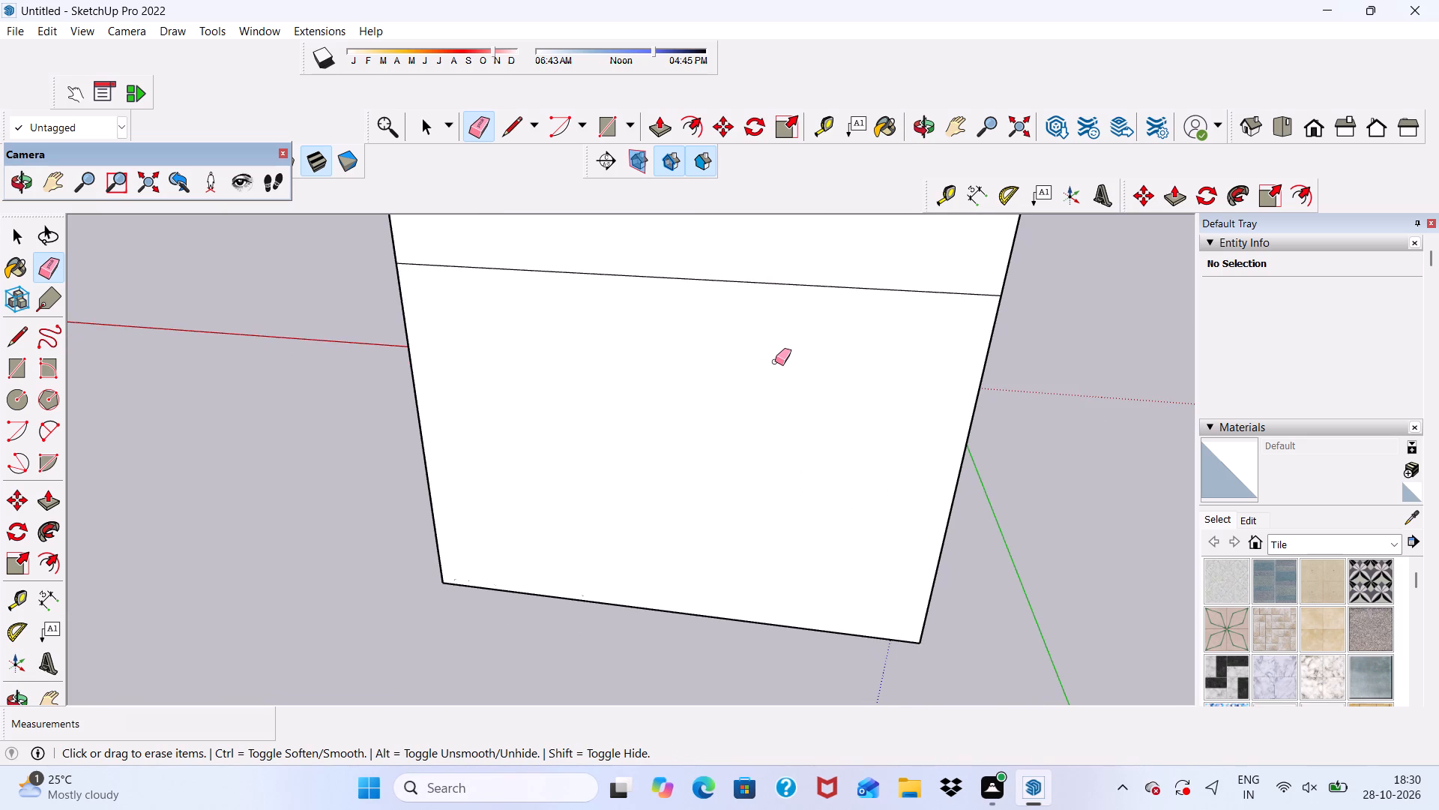
{"action": "scroll", "coordinate": [777, 364], "scroll_direction": "down", "scroll_amount": 5}
{"action": "left_click_drag", "start_coordinate": [789, 286], "coordinate": [784, 323]}
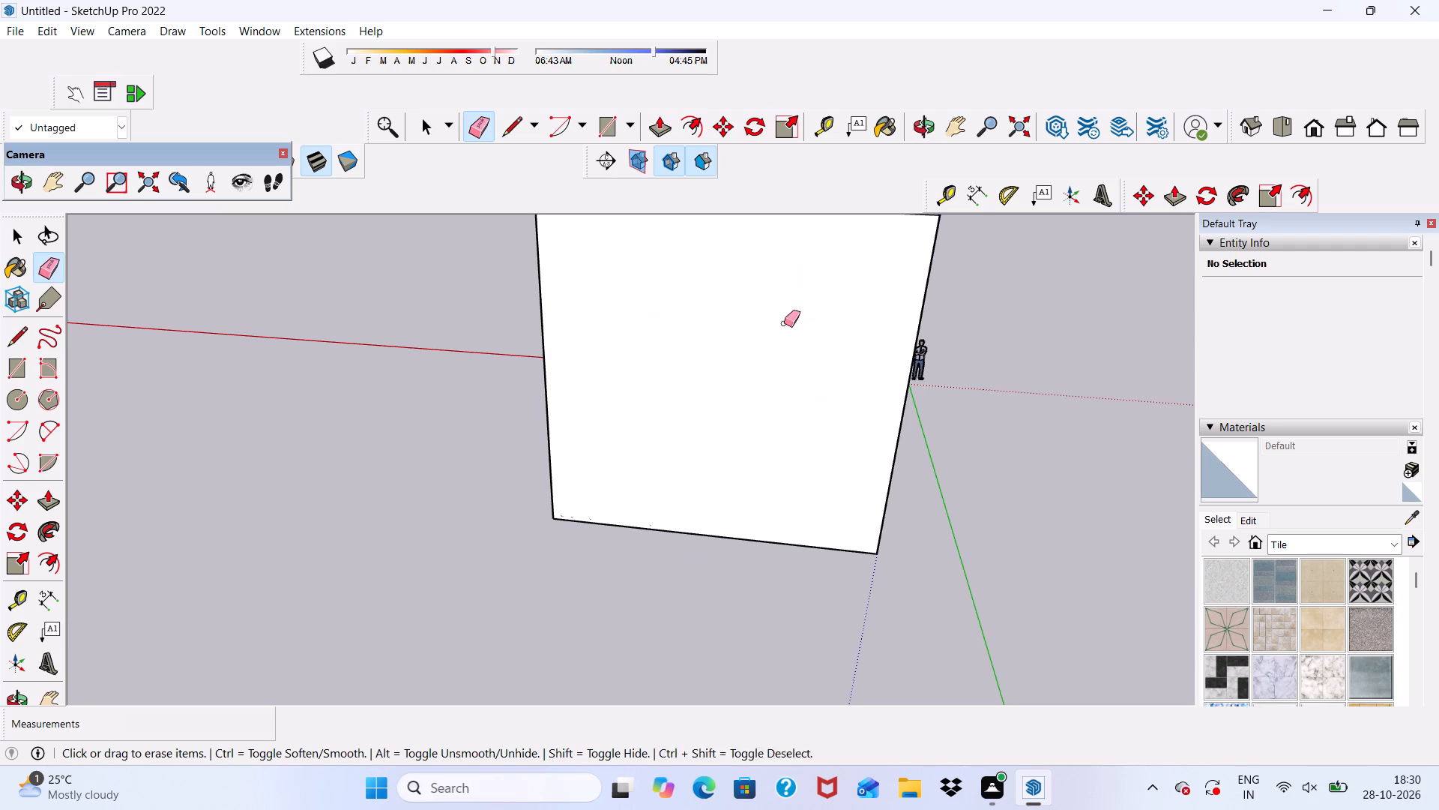
Erase the top horizontal line on the side wall, including its leftover end, and the upper part of the vertical line near the front edge.
{"action": "scroll", "coordinate": [771, 353], "scroll_direction": "down", "scroll_amount": 8}
{"action": "middle_click_drag", "start_coordinate": [791, 420], "coordinate": [482, 412]}
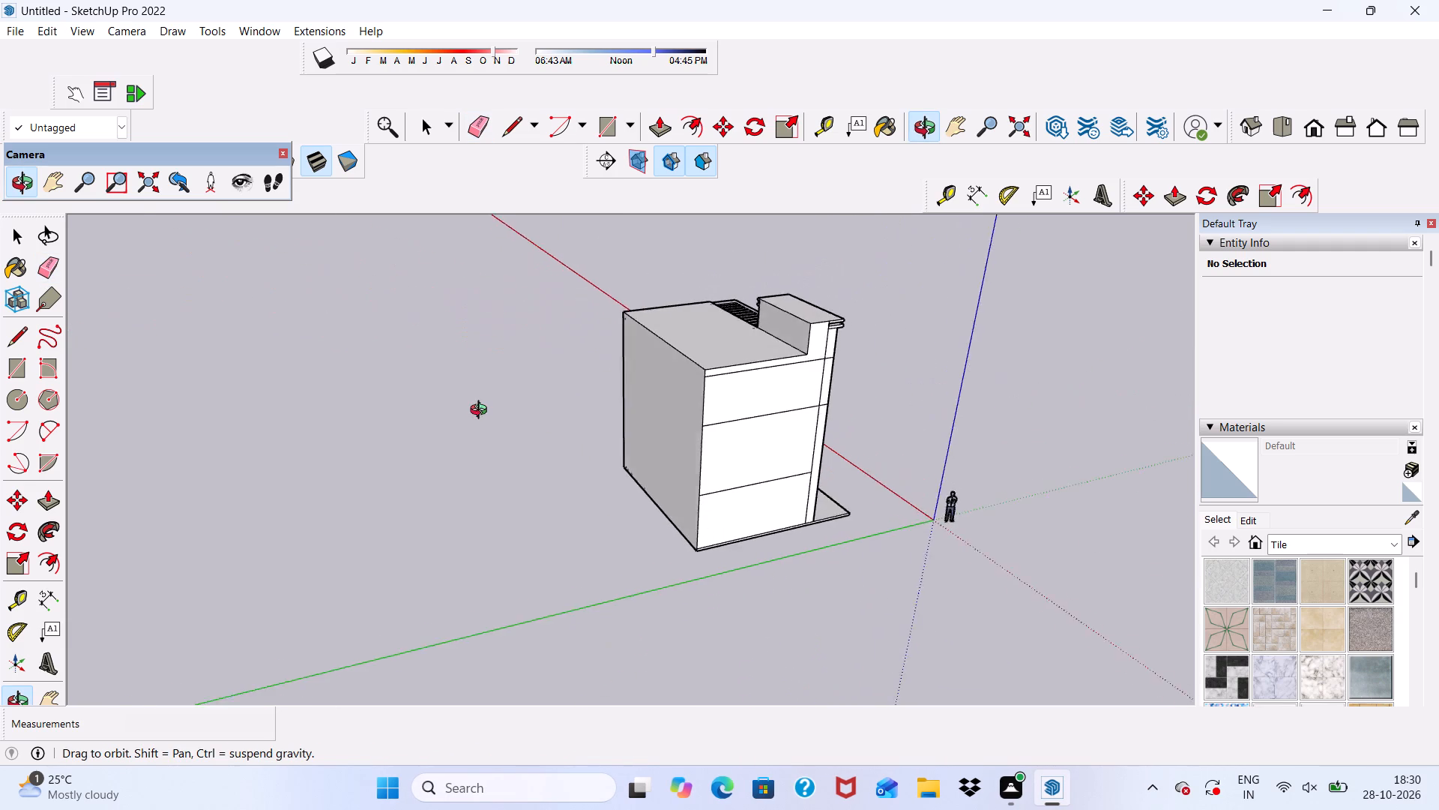
{"action": "middle_click_drag", "start_coordinate": [482, 412], "coordinate": [480, 412]}
{"action": "scroll", "coordinate": [481, 411], "scroll_direction": "down", "scroll_amount": 1}
{"action": "scroll", "coordinate": [720, 424], "scroll_direction": "up", "scroll_amount": 1}
{"action": "middle_click_drag", "start_coordinate": [722, 424], "coordinate": [717, 398]}
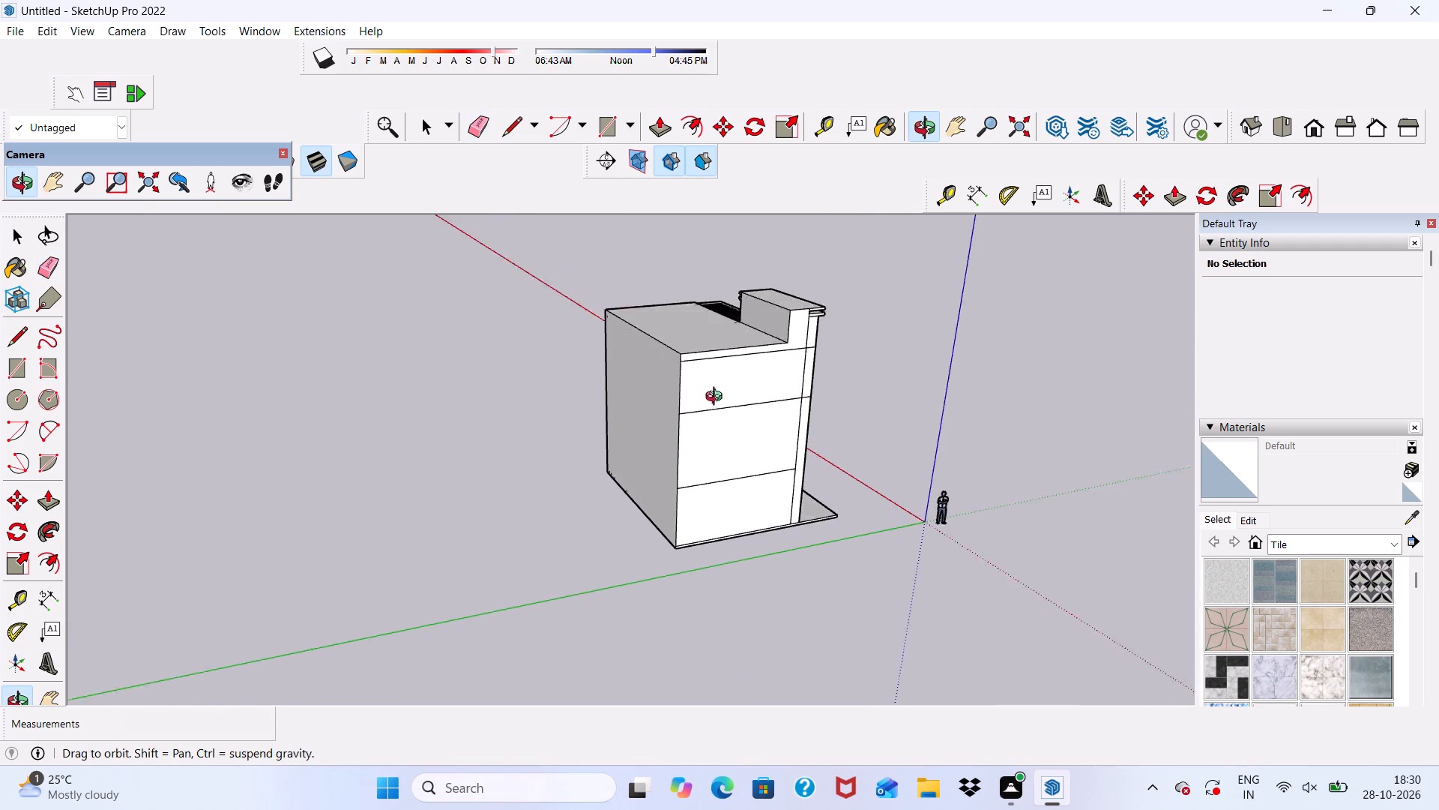
{"action": "middle_click_drag", "start_coordinate": [717, 398], "coordinate": [618, 346]}
{"action": "scroll", "coordinate": [672, 352], "scroll_direction": "up", "scroll_amount": 4}
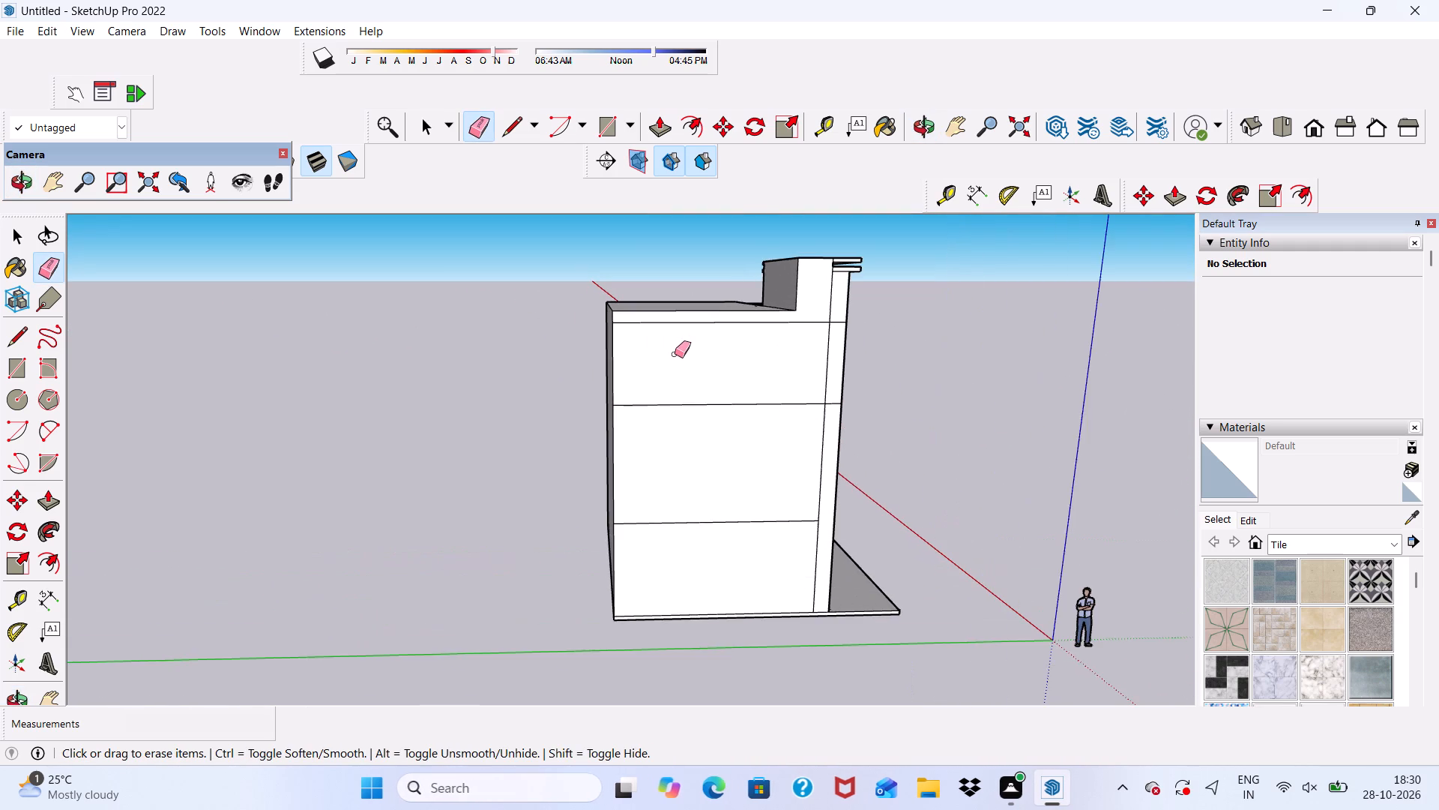
{"action": "scroll", "coordinate": [693, 348], "scroll_direction": "up", "scroll_amount": 2}
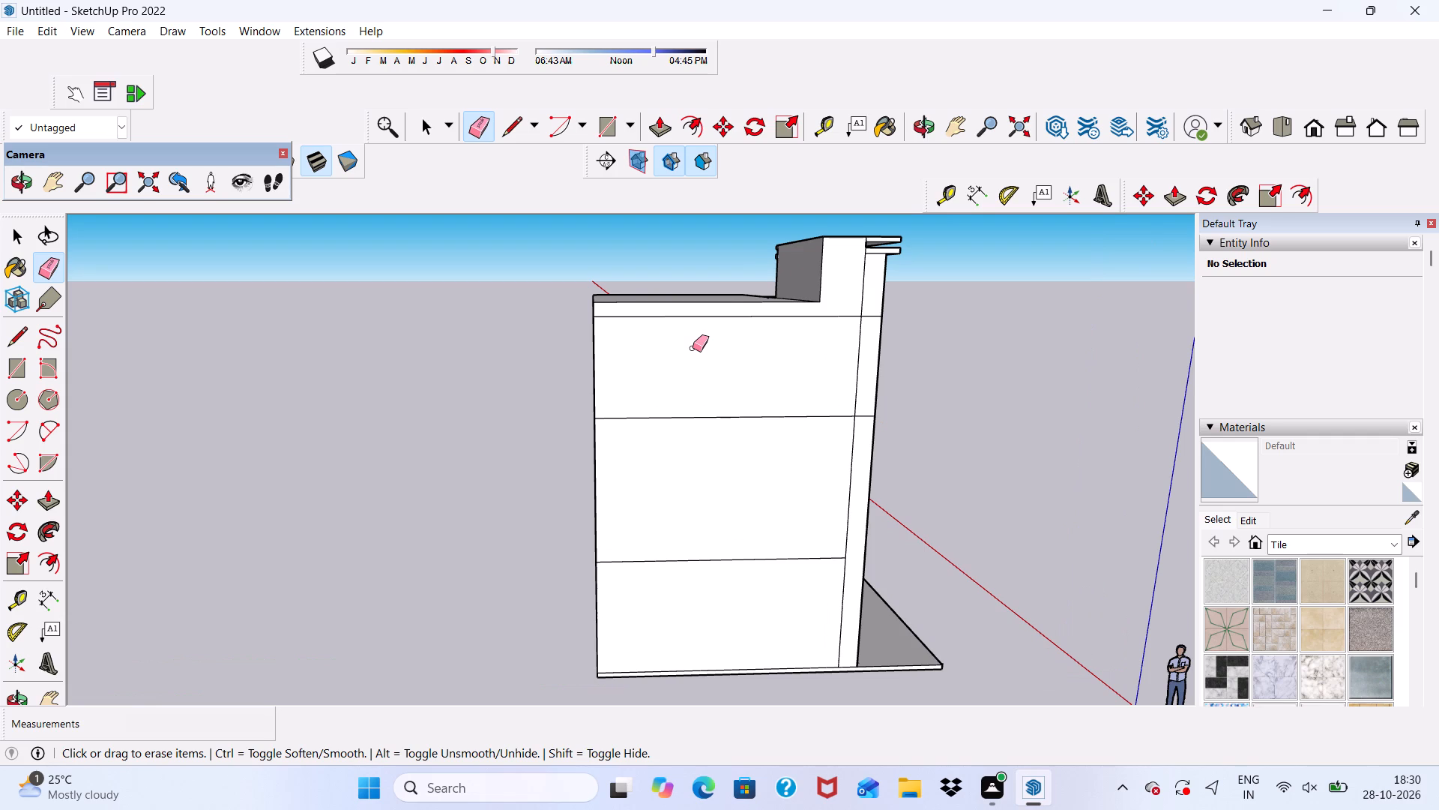
{"action": "scroll", "coordinate": [693, 348], "scroll_direction": "up", "scroll_amount": 7}
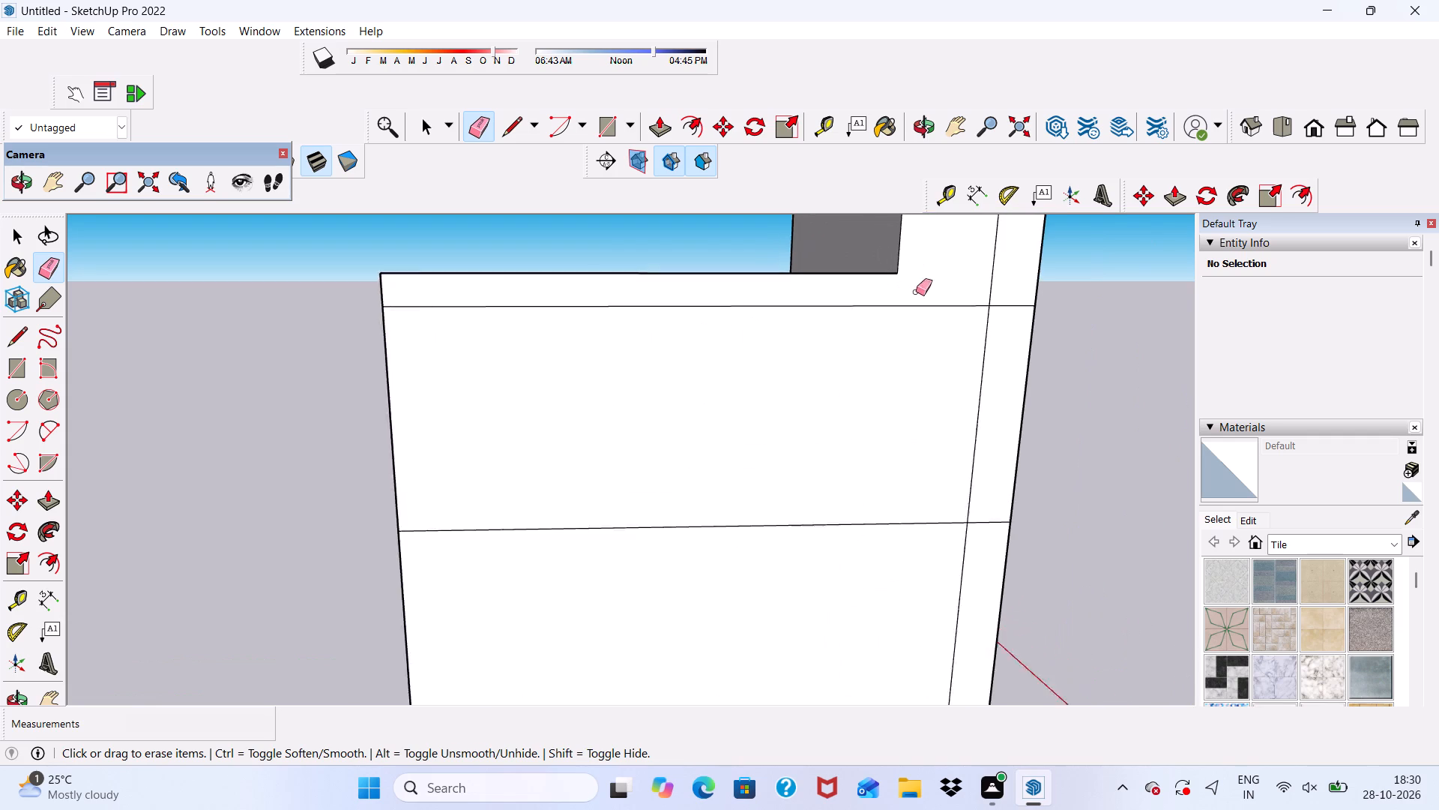
{"action": "scroll", "coordinate": [916, 292], "scroll_direction": "up", "scroll_amount": 2}
{"action": "left_click_drag", "start_coordinate": [977, 284], "coordinate": [1000, 320]}
{"action": "left_click_drag", "start_coordinate": [988, 268], "coordinate": [1009, 299]}
{"action": "left_click_drag", "start_coordinate": [1010, 301], "coordinate": [1012, 312]}
{"action": "scroll", "coordinate": [394, 382], "scroll_direction": "up", "scroll_amount": 5}
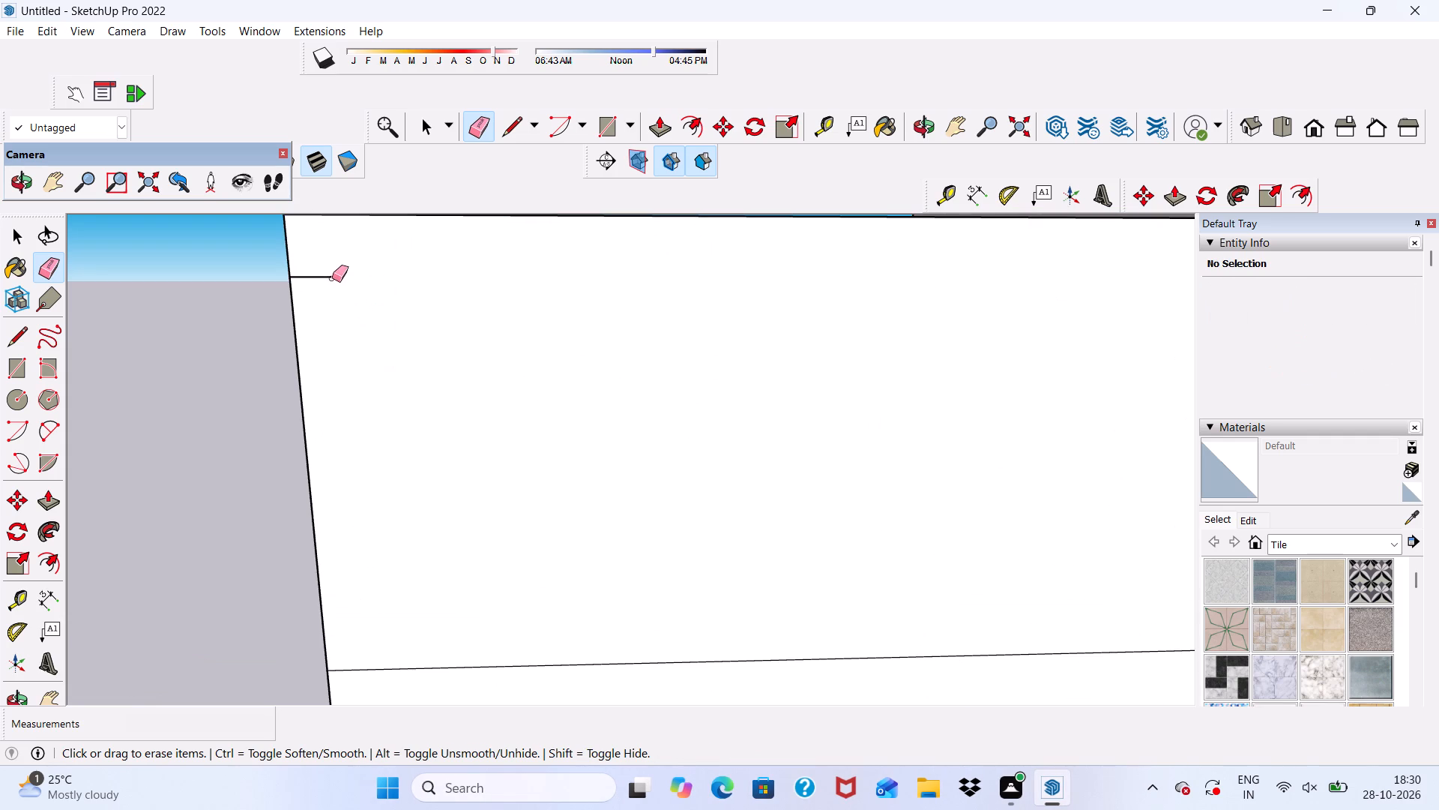
{"action": "left_click", "coordinate": [323, 278]}
Erase the side wall's middle horizontal floor line, its short front segment and the vertical line's segment just below it.
{"action": "scroll", "coordinate": [349, 325], "scroll_direction": "down", "scroll_amount": 5}
{"action": "scroll", "coordinate": [478, 367], "scroll_direction": "down", "scroll_amount": 3}
{"action": "scroll", "coordinate": [541, 456], "scroll_direction": "up", "scroll_amount": 1}
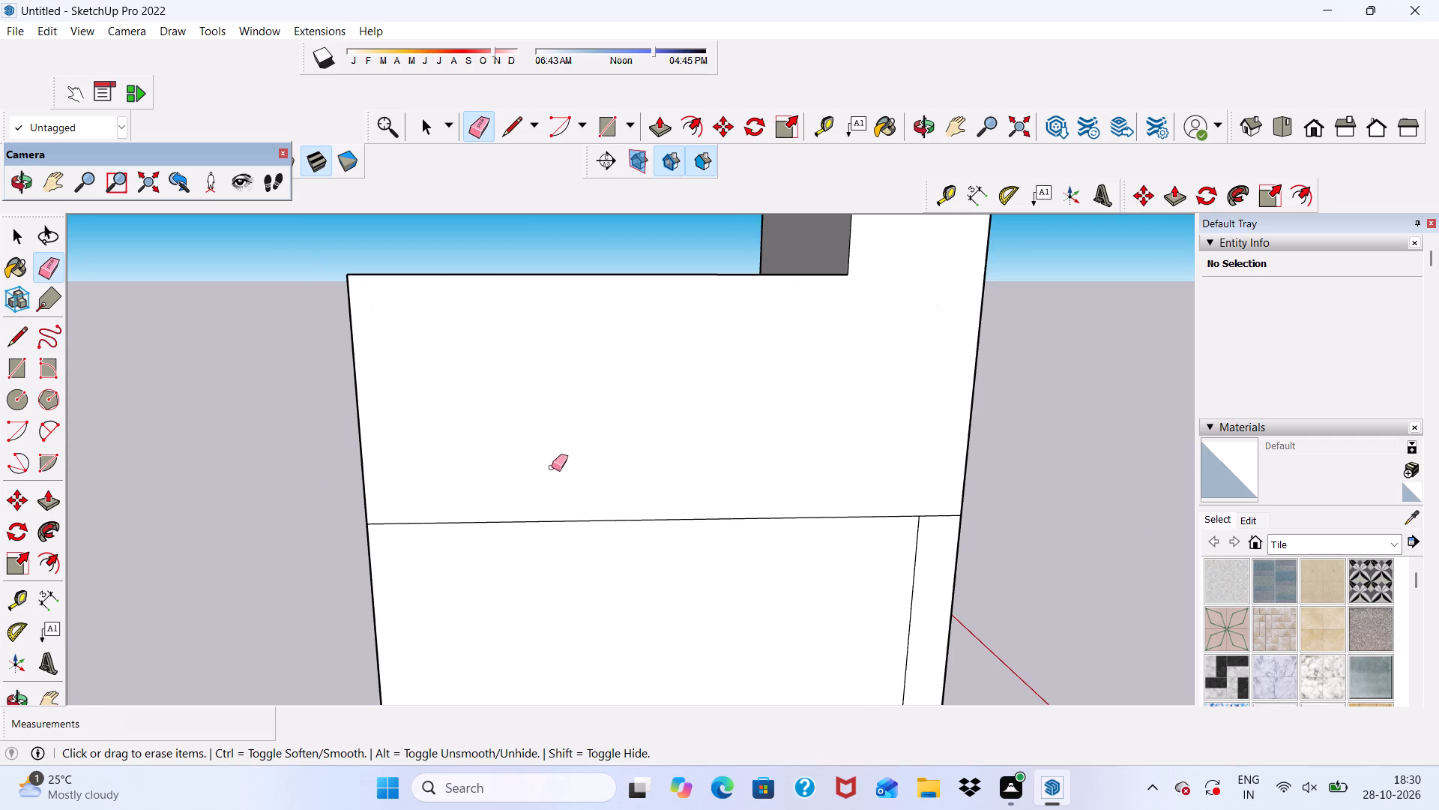
{"action": "left_click_drag", "start_coordinate": [556, 475], "coordinate": [584, 559]}
{"action": "scroll", "coordinate": [538, 442], "scroll_direction": "down", "scroll_amount": 5}
{"action": "scroll", "coordinate": [676, 479], "scroll_direction": "down", "scroll_amount": 3}
{"action": "scroll", "coordinate": [794, 547], "scroll_direction": "up", "scroll_amount": 4}
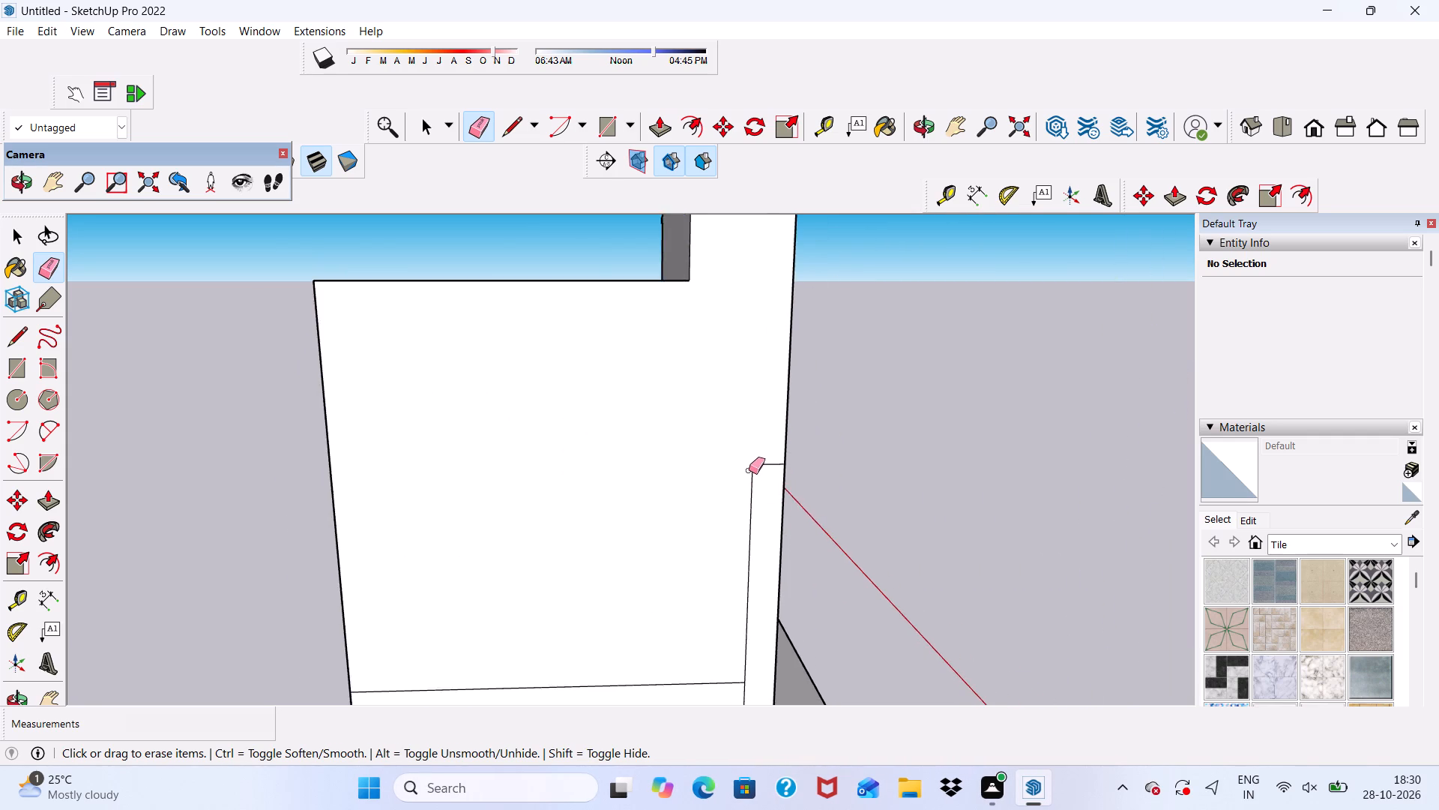
{"action": "scroll", "coordinate": [749, 470], "scroll_direction": "up", "scroll_amount": 3}
{"action": "left_click_drag", "start_coordinate": [760, 456], "coordinate": [744, 493]}
{"action": "scroll", "coordinate": [701, 381], "scroll_direction": "down", "scroll_amount": 5}
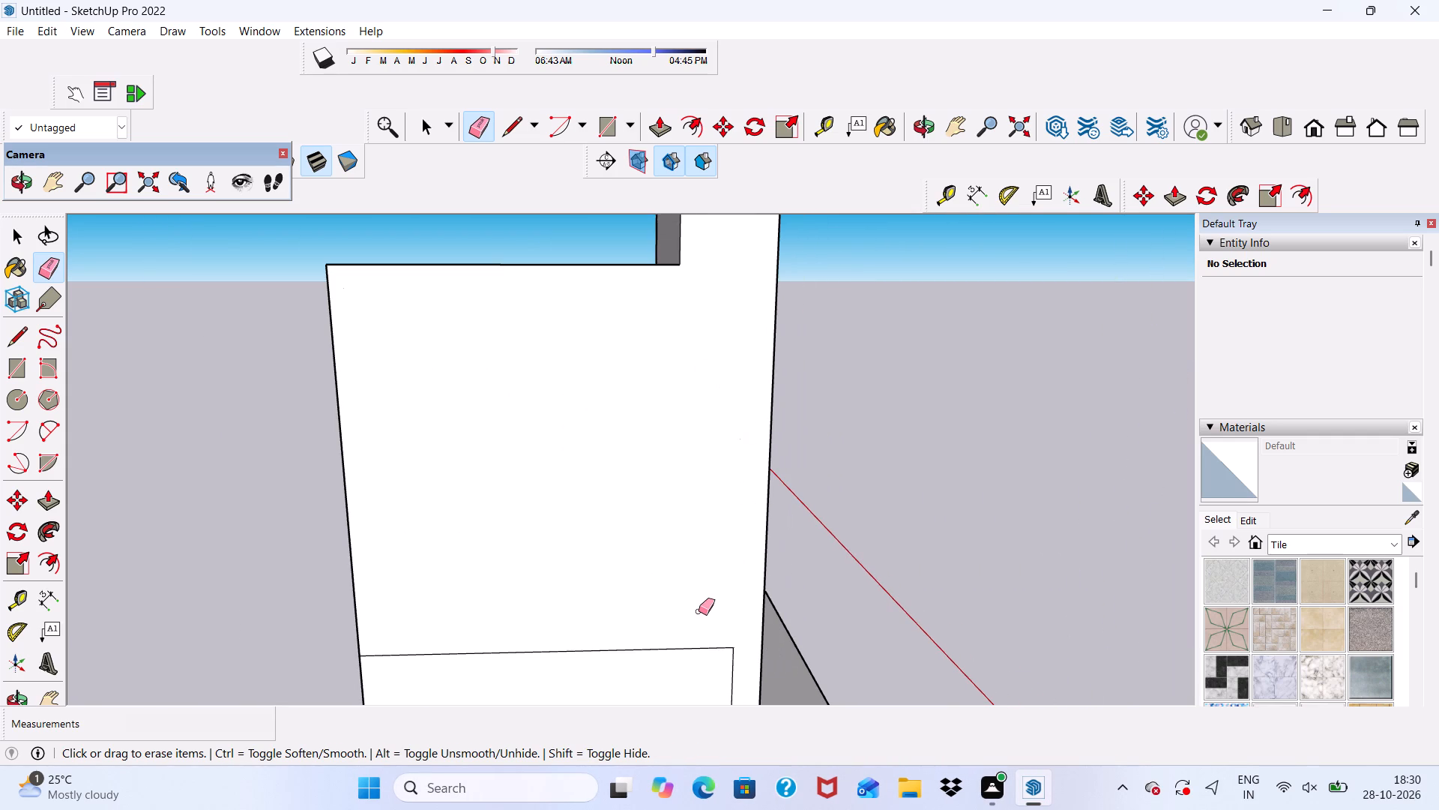
Erase the side wall's lowest horizontal floor line and the last vertical segment near the front edge.
{"action": "left_click_drag", "start_coordinate": [681, 612], "coordinate": [681, 623]}
{"action": "scroll", "coordinate": [657, 574], "scroll_direction": "down", "scroll_amount": 4}
{"action": "scroll", "coordinate": [711, 619], "scroll_direction": "up", "scroll_amount": 1}
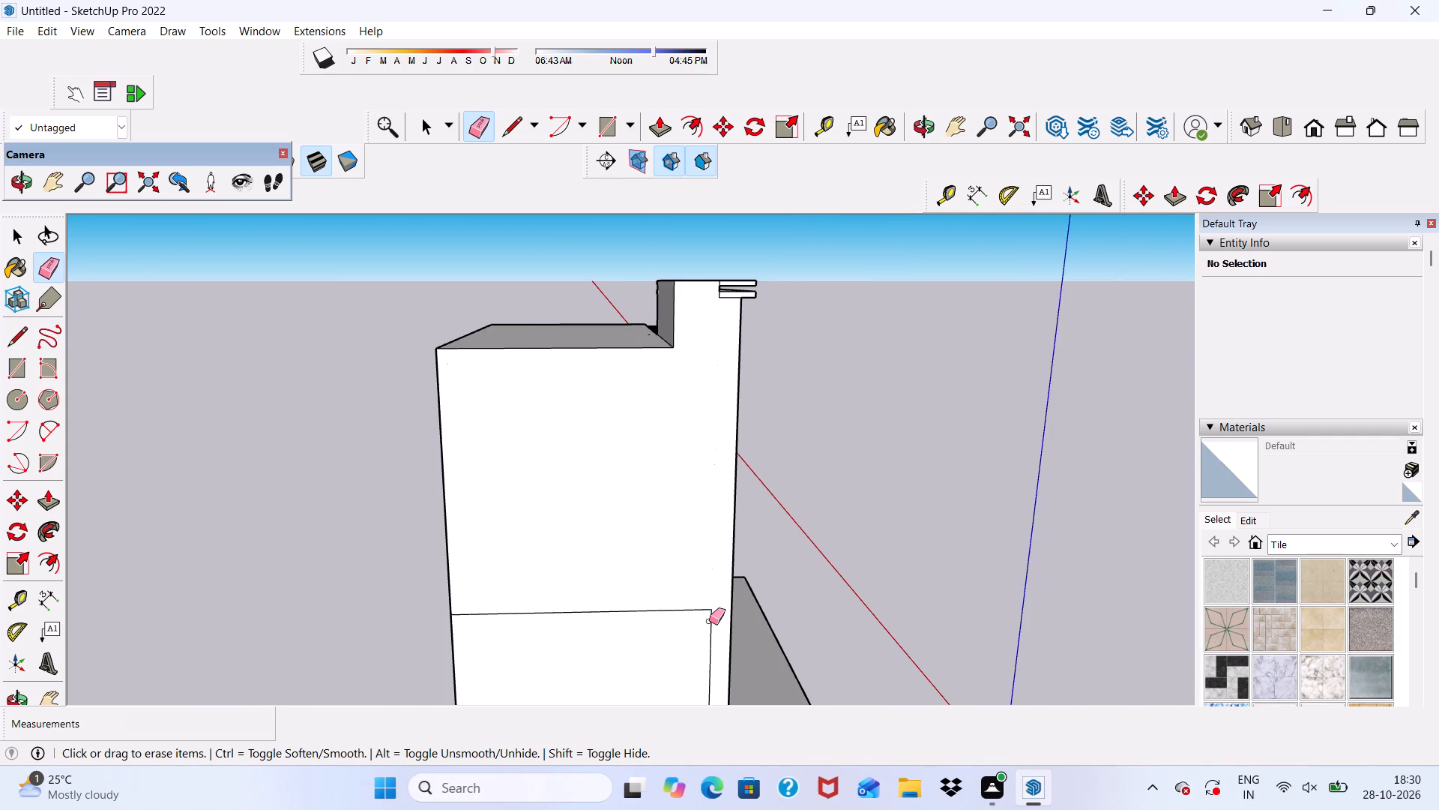
{"action": "left_click", "coordinate": [709, 621]}
{"action": "left_click_drag", "start_coordinate": [701, 613], "coordinate": [673, 610]}
Erase the short stray edge sticking out at the outer front corner of the entrance floor slab.
{"action": "scroll", "coordinate": [575, 569], "scroll_direction": "down", "scroll_amount": 7}
{"action": "middle_click_drag", "start_coordinate": [680, 567], "coordinate": [201, 484]}
{"action": "scroll", "coordinate": [666, 592], "scroll_direction": "up", "scroll_amount": 9}
{"action": "scroll", "coordinate": [687, 592], "scroll_direction": "down", "scroll_amount": 1}
{"action": "middle_click_drag", "start_coordinate": [699, 593], "coordinate": [659, 730]}
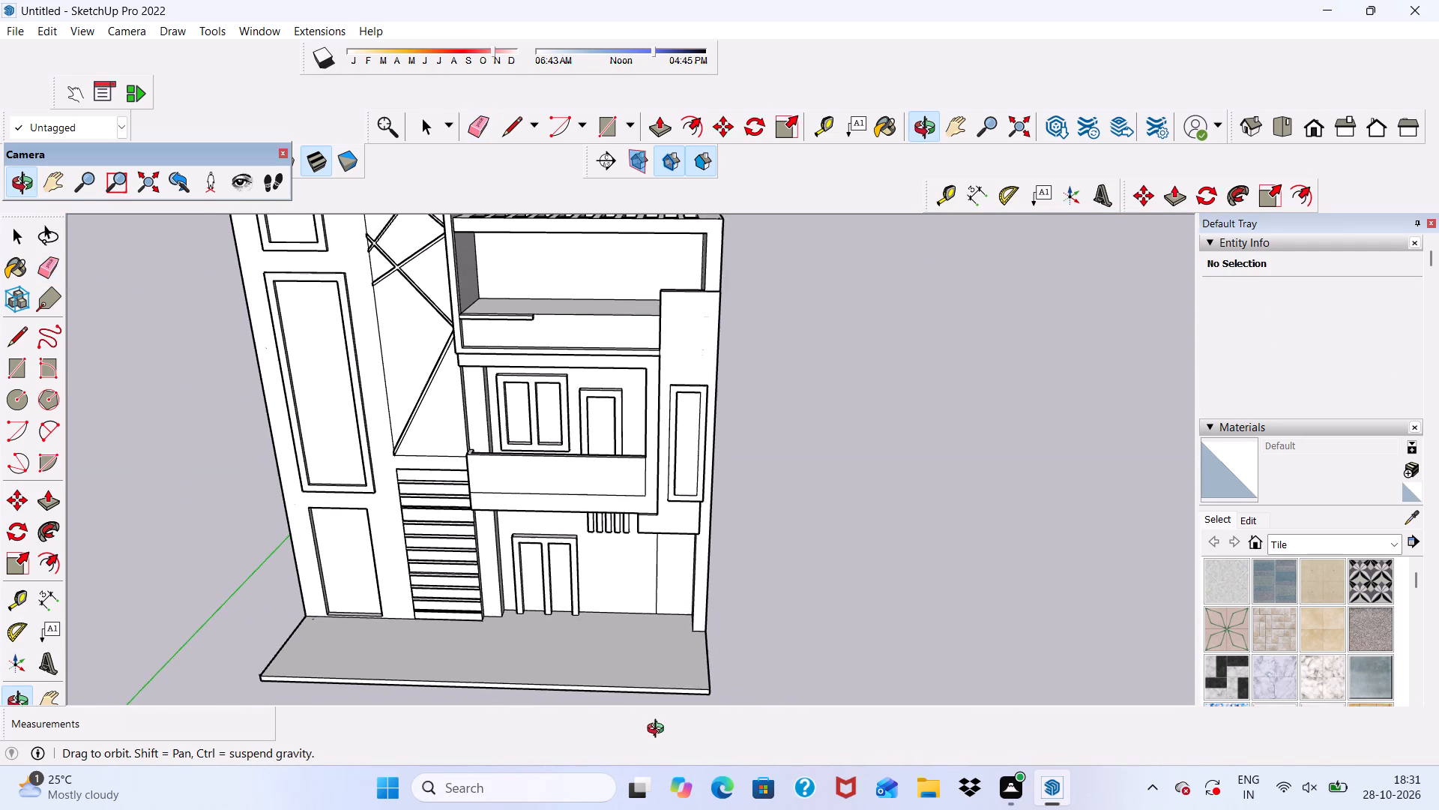
{"action": "middle_click_drag", "start_coordinate": [659, 730], "coordinate": [655, 729]}
{"action": "scroll", "coordinate": [668, 608], "scroll_direction": "up", "scroll_amount": 4}
{"action": "key", "text": "space"}
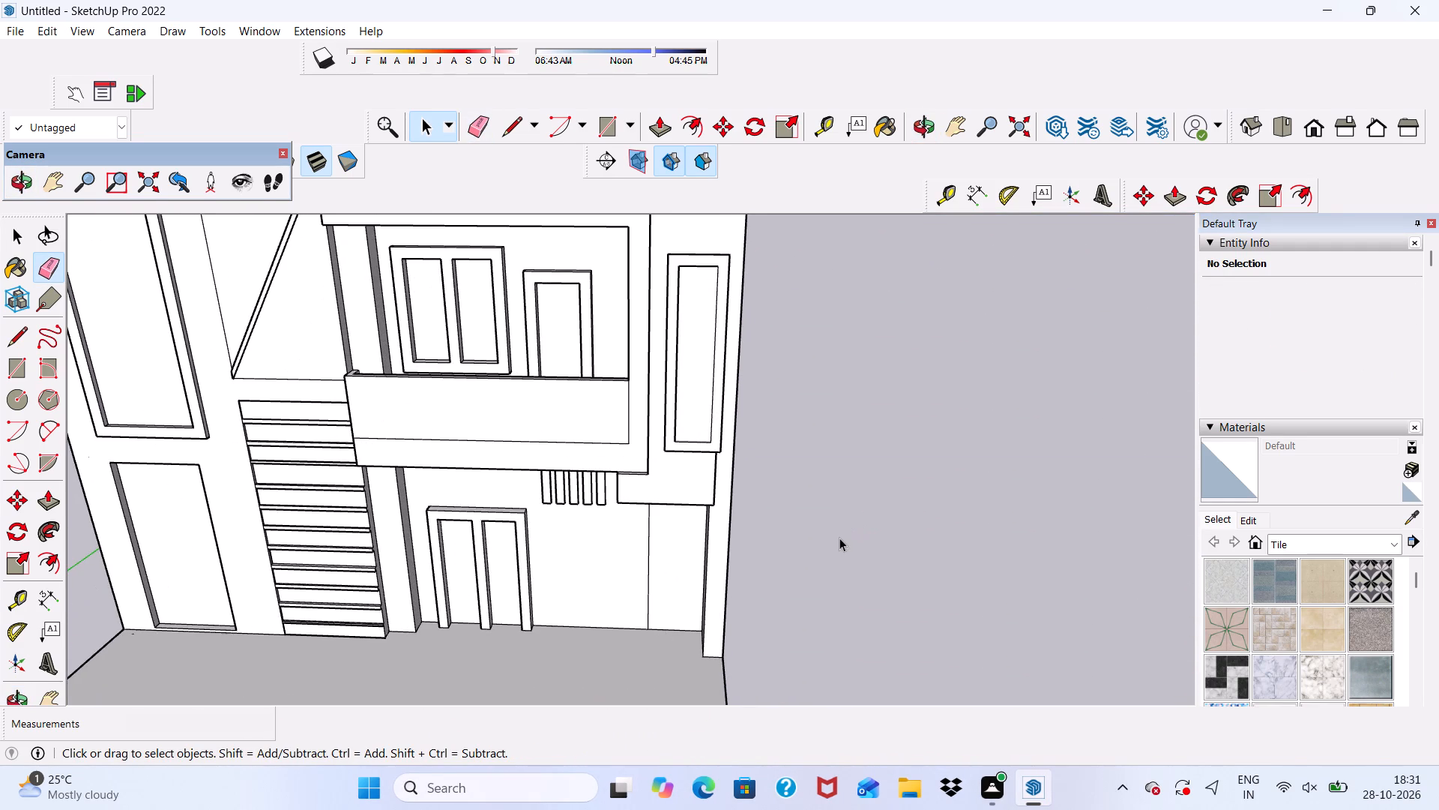
{"action": "scroll", "coordinate": [829, 548], "scroll_direction": "down", "scroll_amount": 2}
{"action": "middle_click_drag", "start_coordinate": [803, 571], "coordinate": [811, 508]}
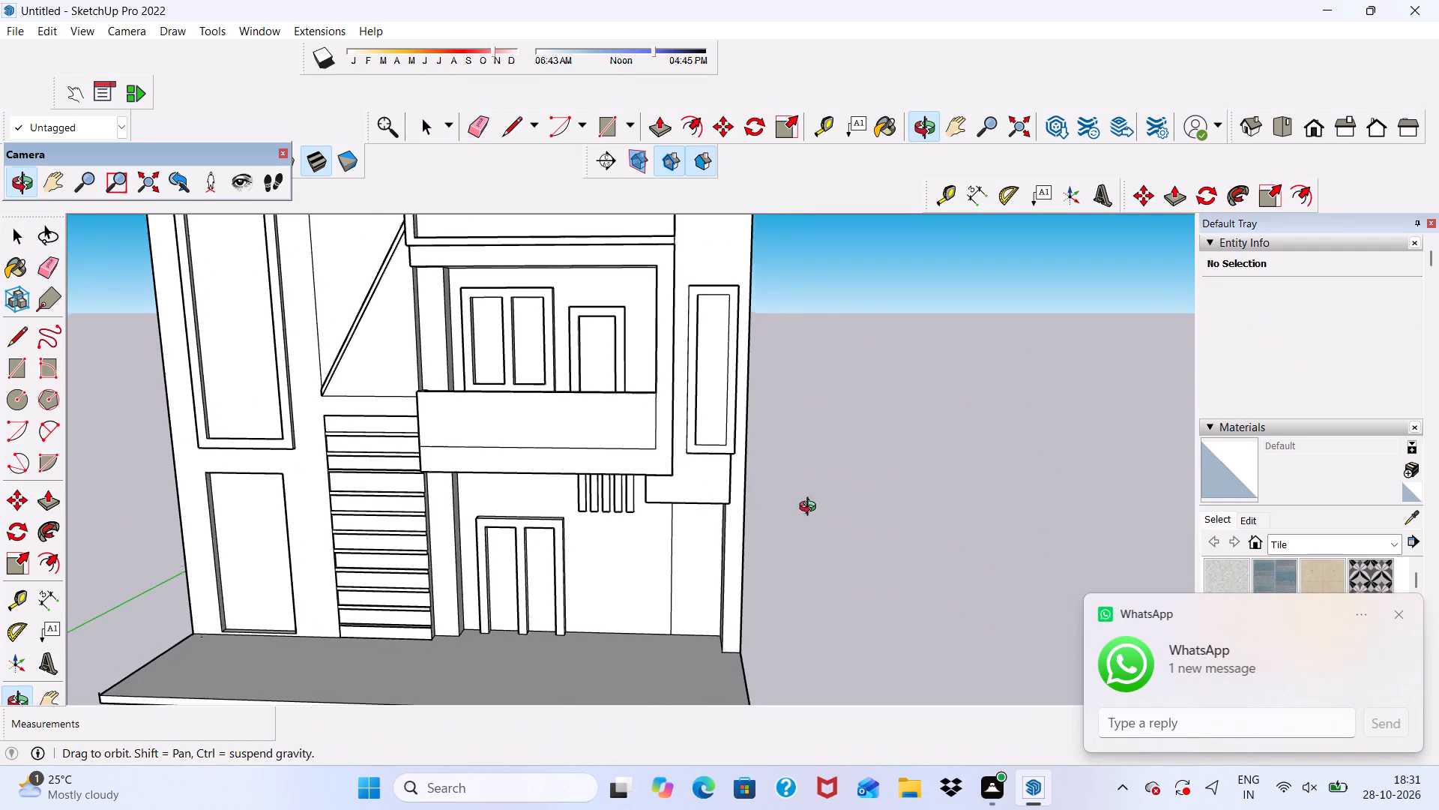
{"action": "middle_click_drag", "start_coordinate": [811, 508], "coordinate": [803, 508]}
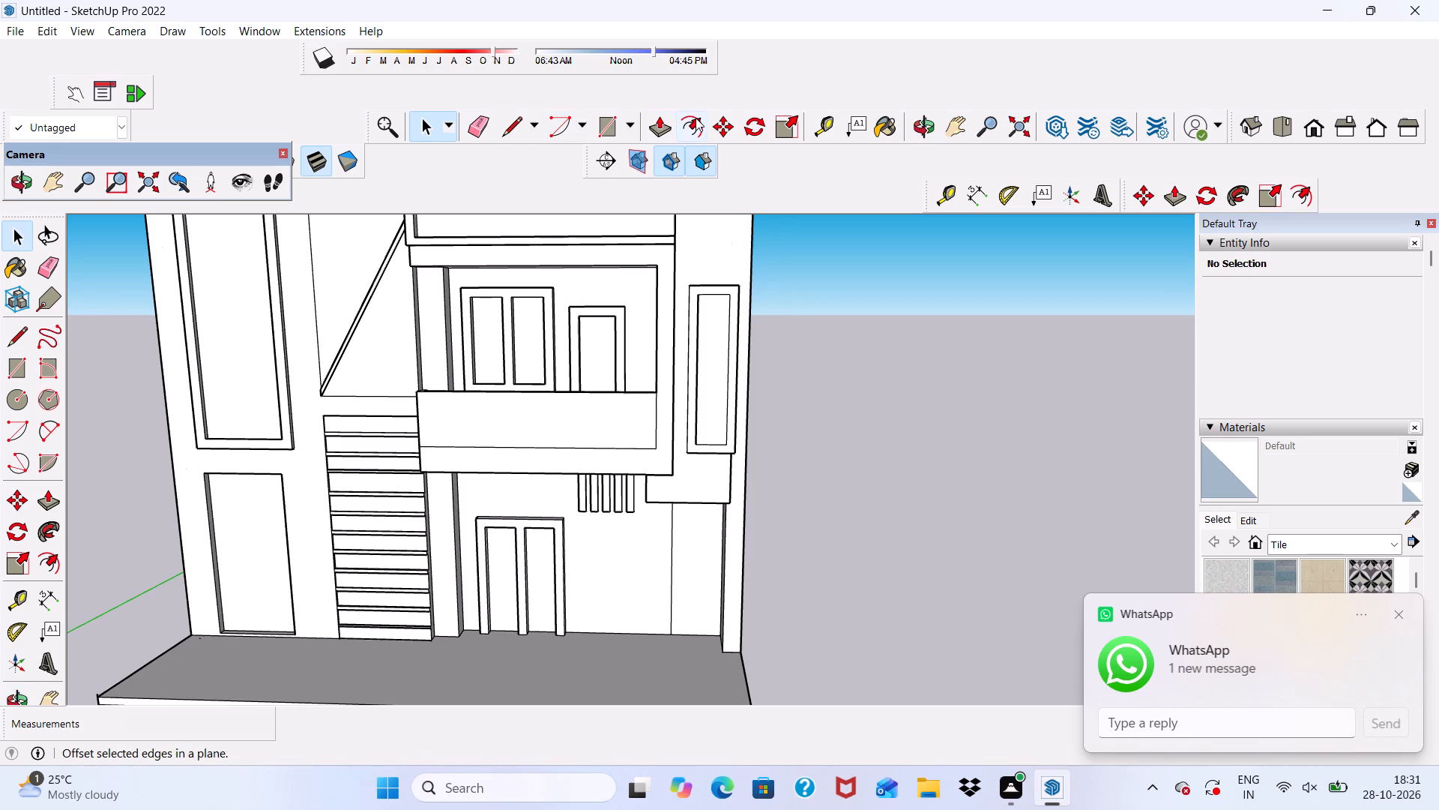
{"action": "left_click", "coordinate": [696, 118]}
{"action": "scroll", "coordinate": [696, 187], "scroll_direction": "down", "scroll_amount": 6}
{"action": "middle_click_drag", "start_coordinate": [776, 286], "coordinate": [746, 416]}
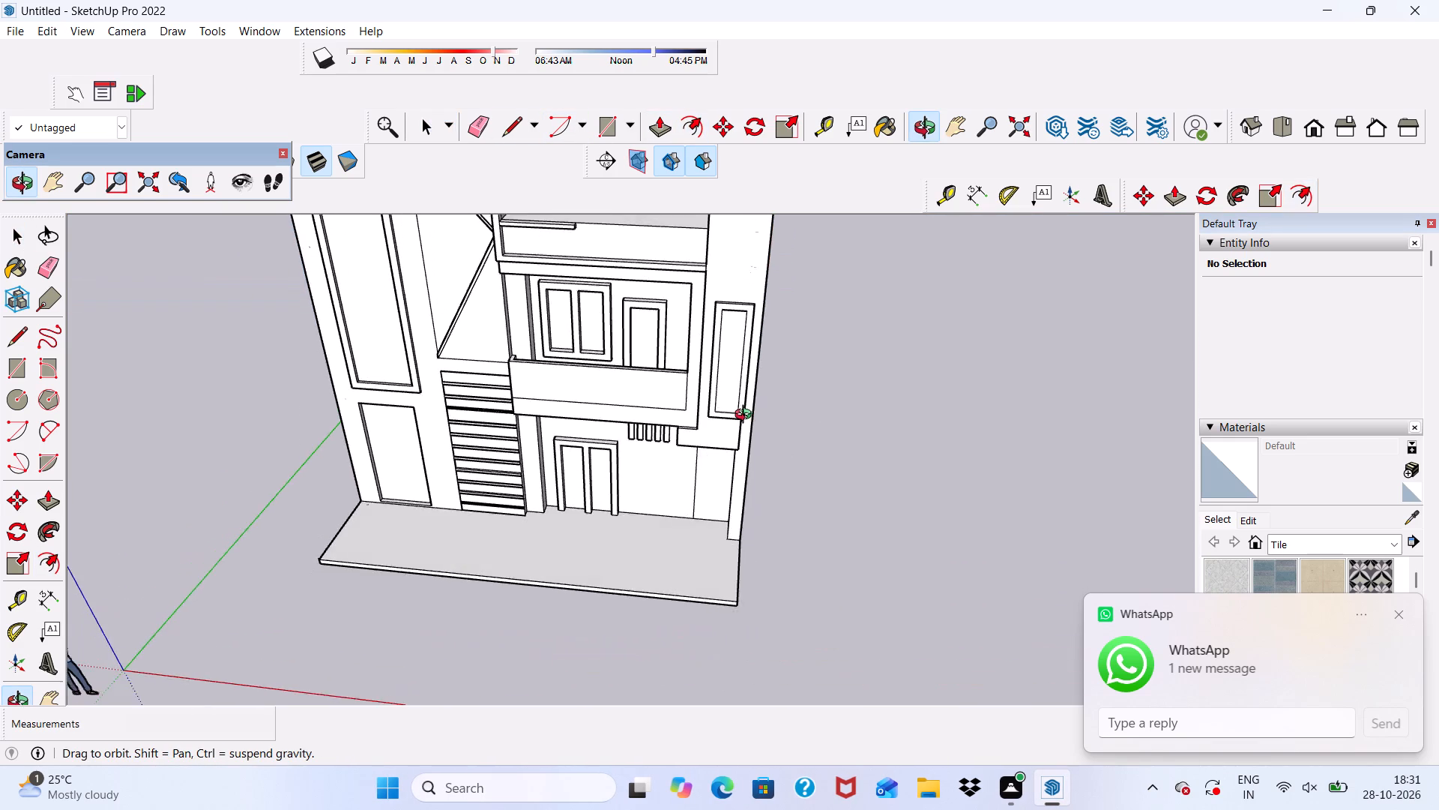
{"action": "middle_click_drag", "start_coordinate": [746, 416], "coordinate": [737, 420]}
{"action": "scroll", "coordinate": [548, 573], "scroll_direction": "up", "scroll_amount": 7}
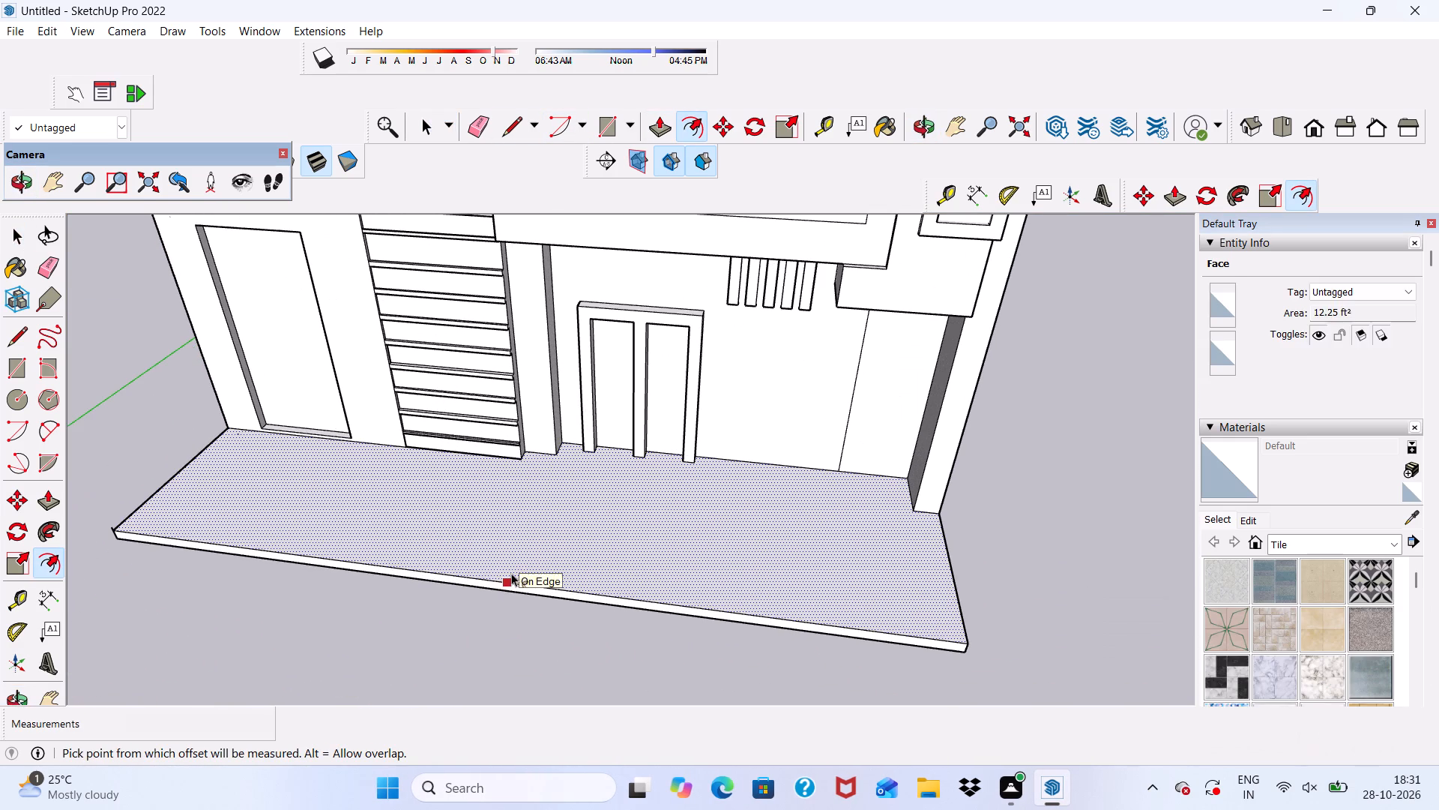
{"action": "left_click", "coordinate": [482, 127]}
{"action": "scroll", "coordinate": [253, 391], "scroll_direction": "up", "scroll_amount": 3}
{"action": "scroll", "coordinate": [126, 541], "scroll_direction": "up", "scroll_amount": 3}
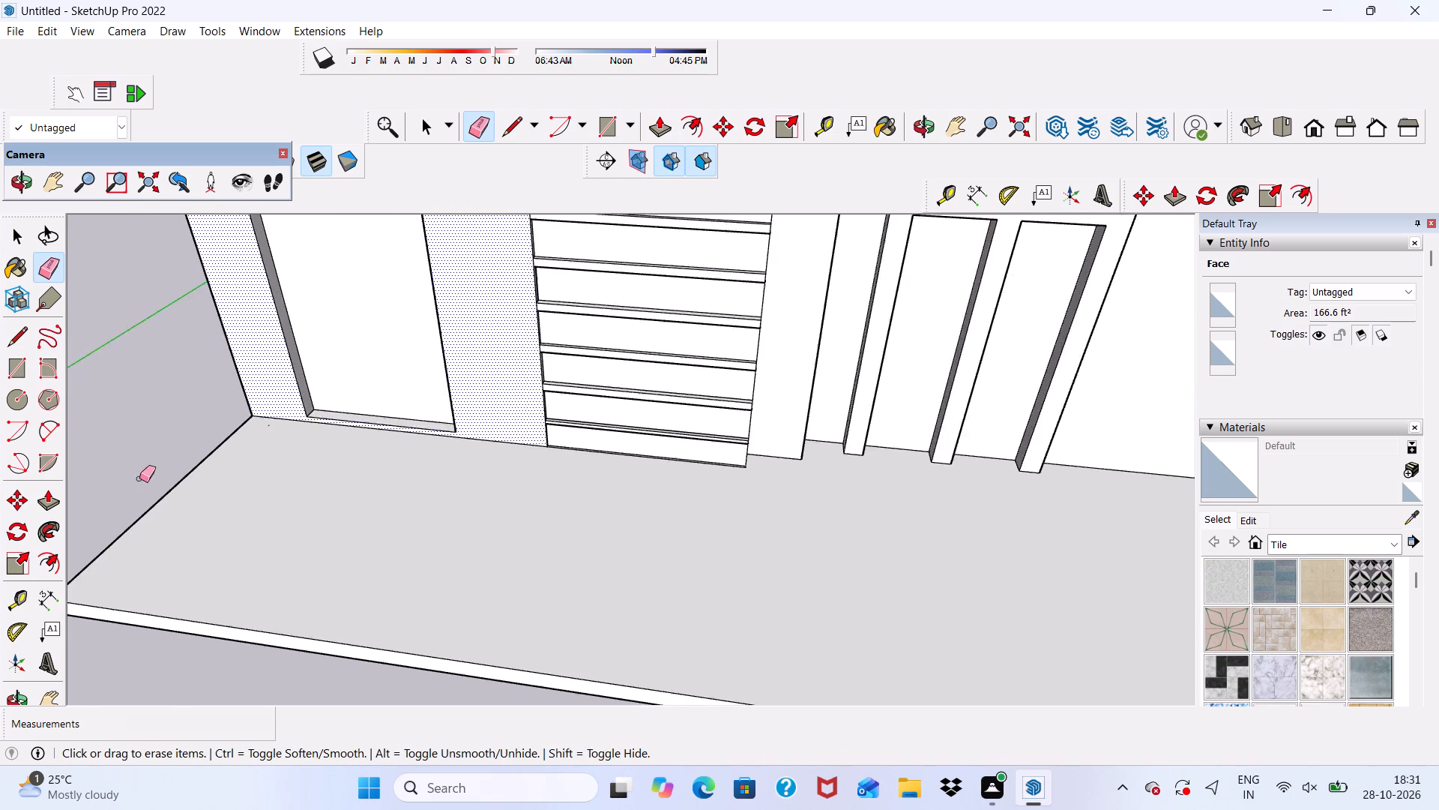
{"action": "scroll", "coordinate": [172, 460], "scroll_direction": "down", "scroll_amount": 5}
{"action": "scroll", "coordinate": [76, 549], "scroll_direction": "up", "scroll_amount": 17}
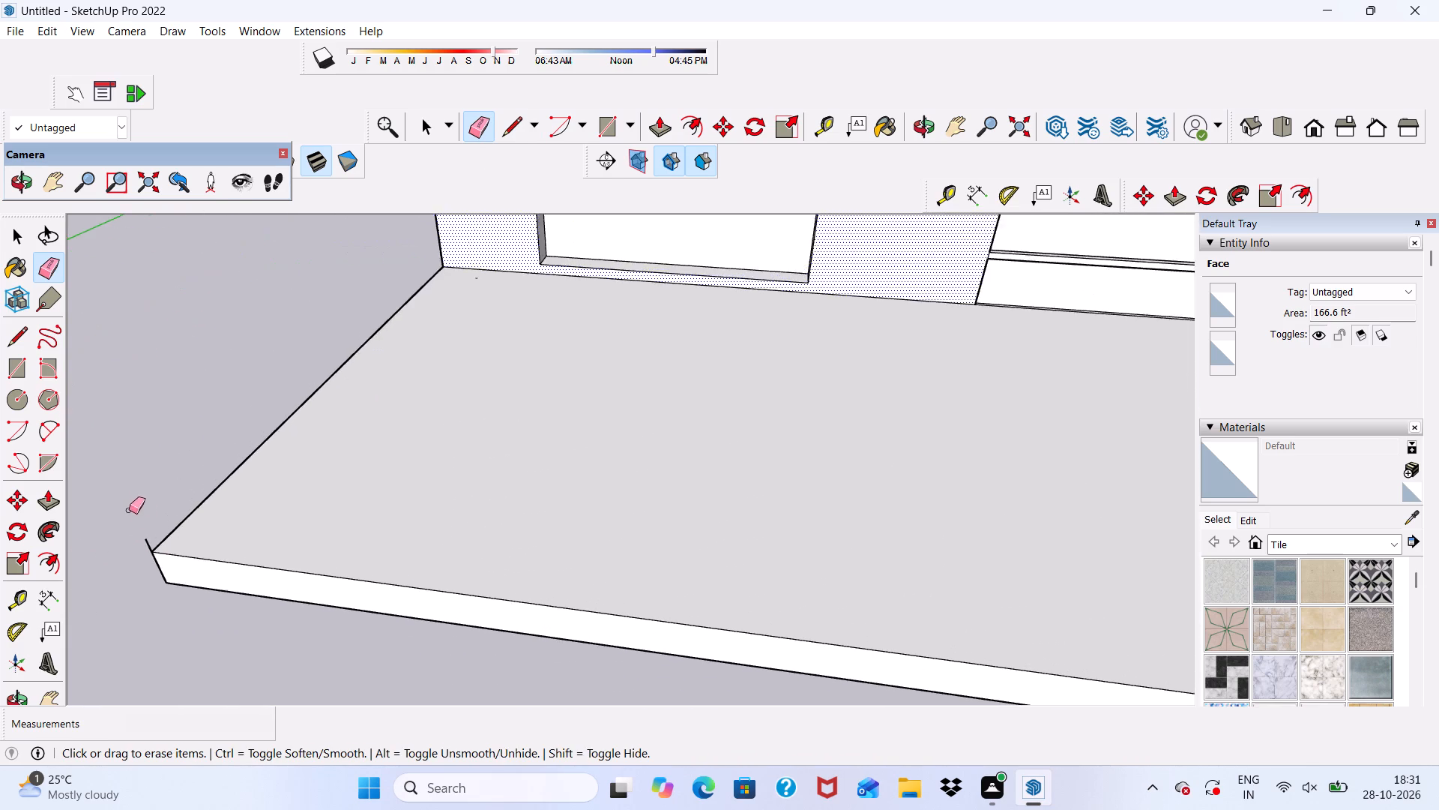
{"action": "scroll", "coordinate": [129, 510], "scroll_direction": "up", "scroll_amount": 8}
{"action": "left_click_drag", "start_coordinate": [148, 552], "coordinate": [155, 550]}
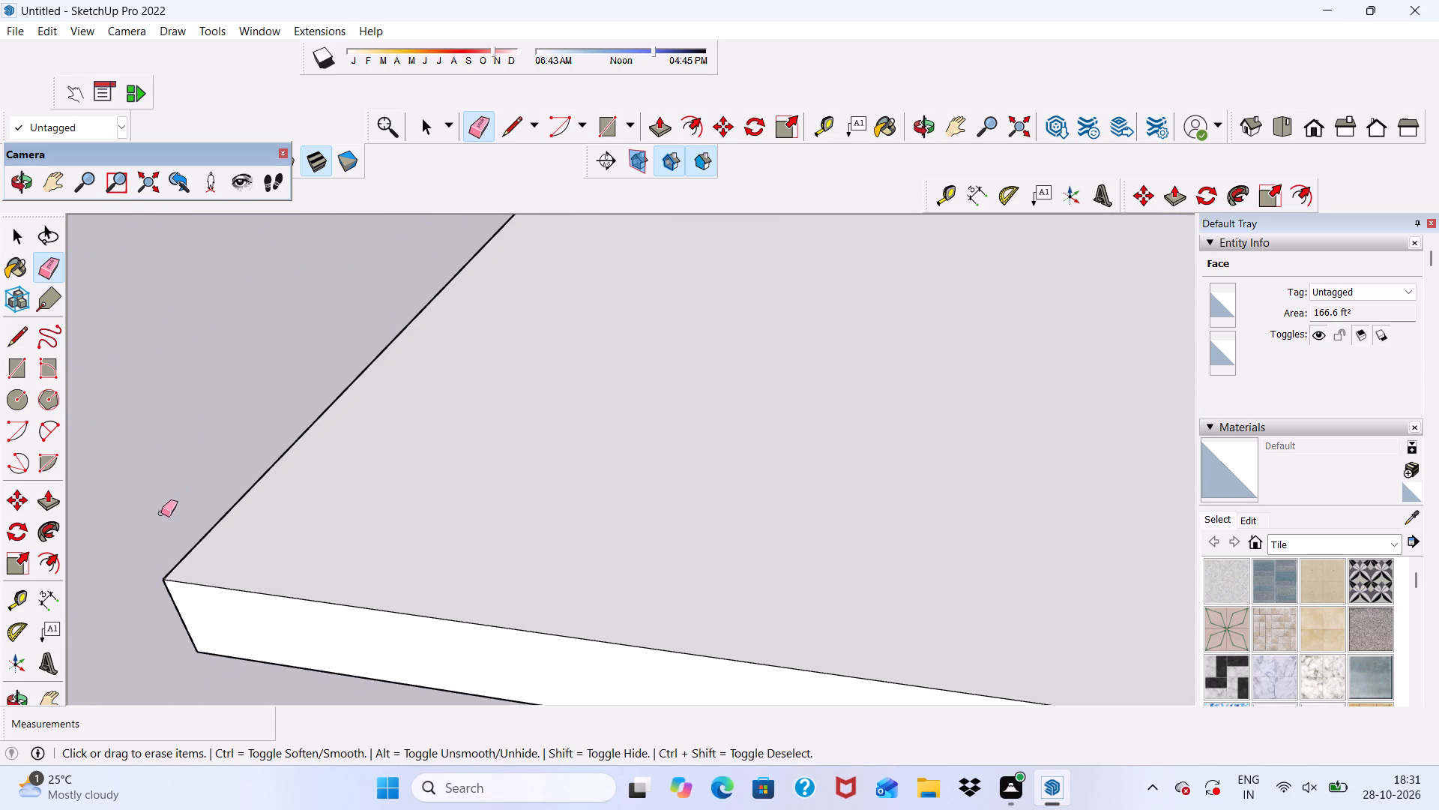
Offset the outline of the entrance slab's top face inward by 9".
{"action": "left_click", "coordinate": [687, 127]}
{"action": "scroll", "coordinate": [485, 357], "scroll_direction": "down", "scroll_amount": 6}
{"action": "left_click", "coordinate": [390, 494]}
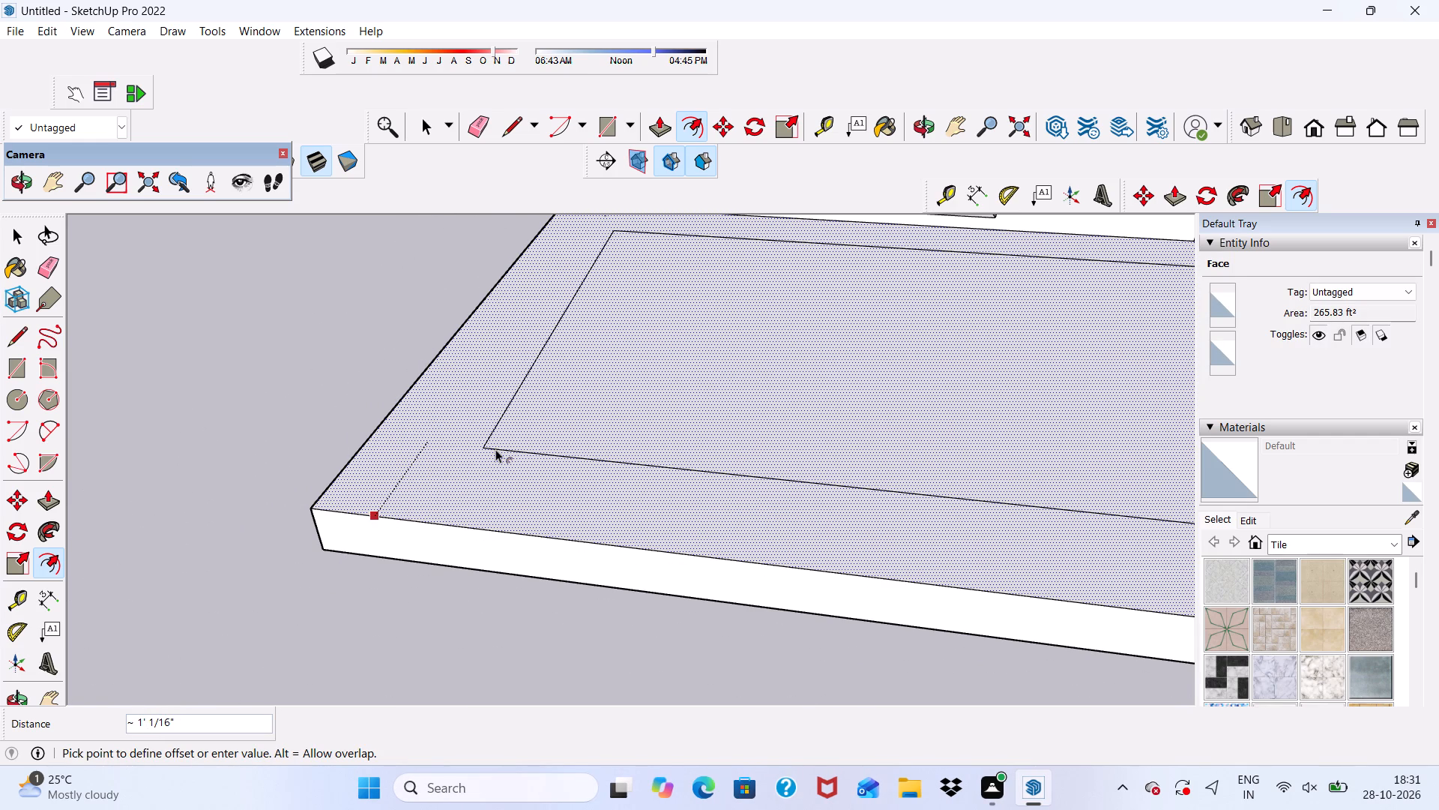
{"action": "key", "text": "9"}
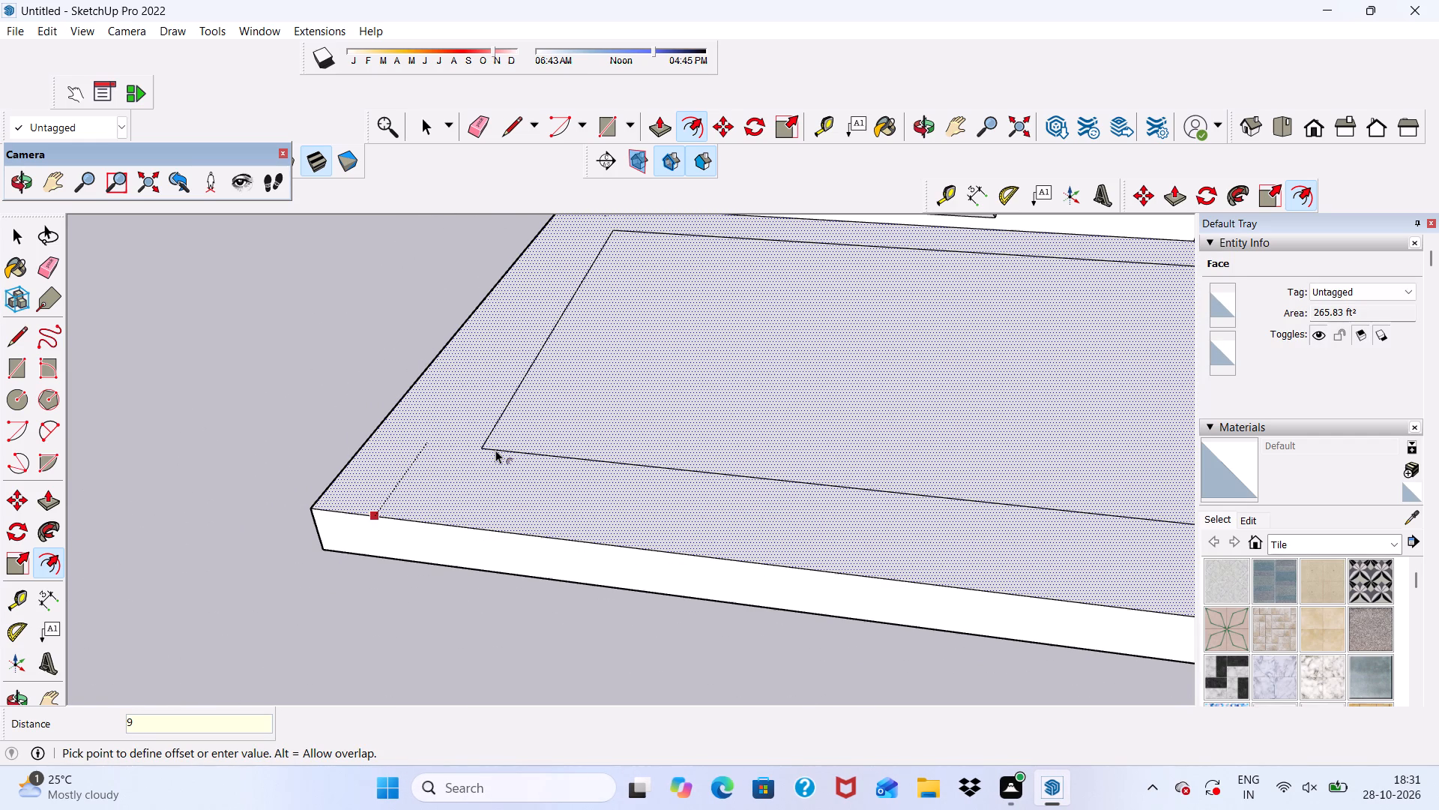
{"action": "key", "text": "shift+quotedbl"}
{"action": "key", "text": "Return"}
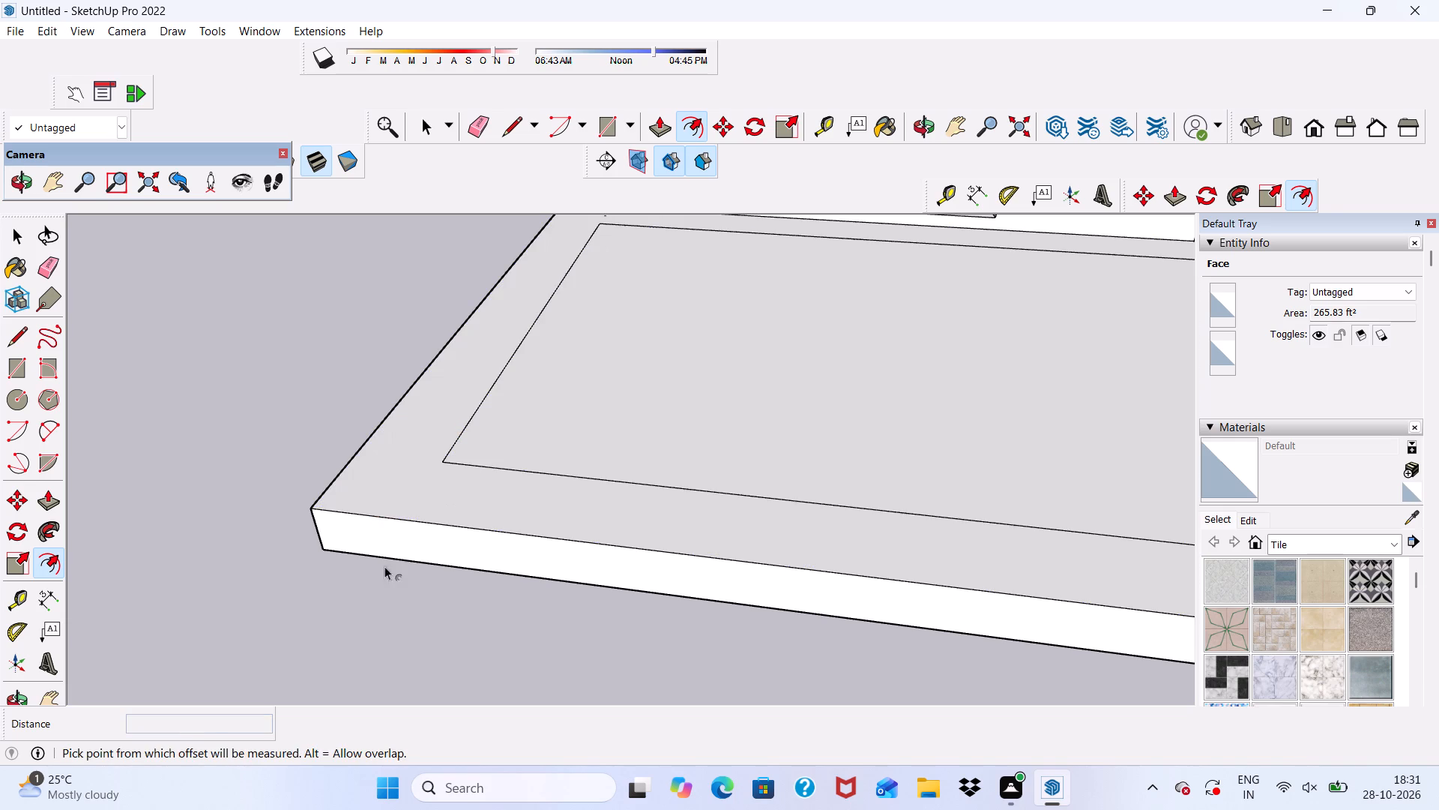
{"action": "key", "text": "space"}
Draw a line from the inset border's rear corner, at the end with the tall recessed panel, straight back to the facade wall.
{"action": "scroll", "coordinate": [459, 658], "scroll_direction": "down", "scroll_amount": 5}
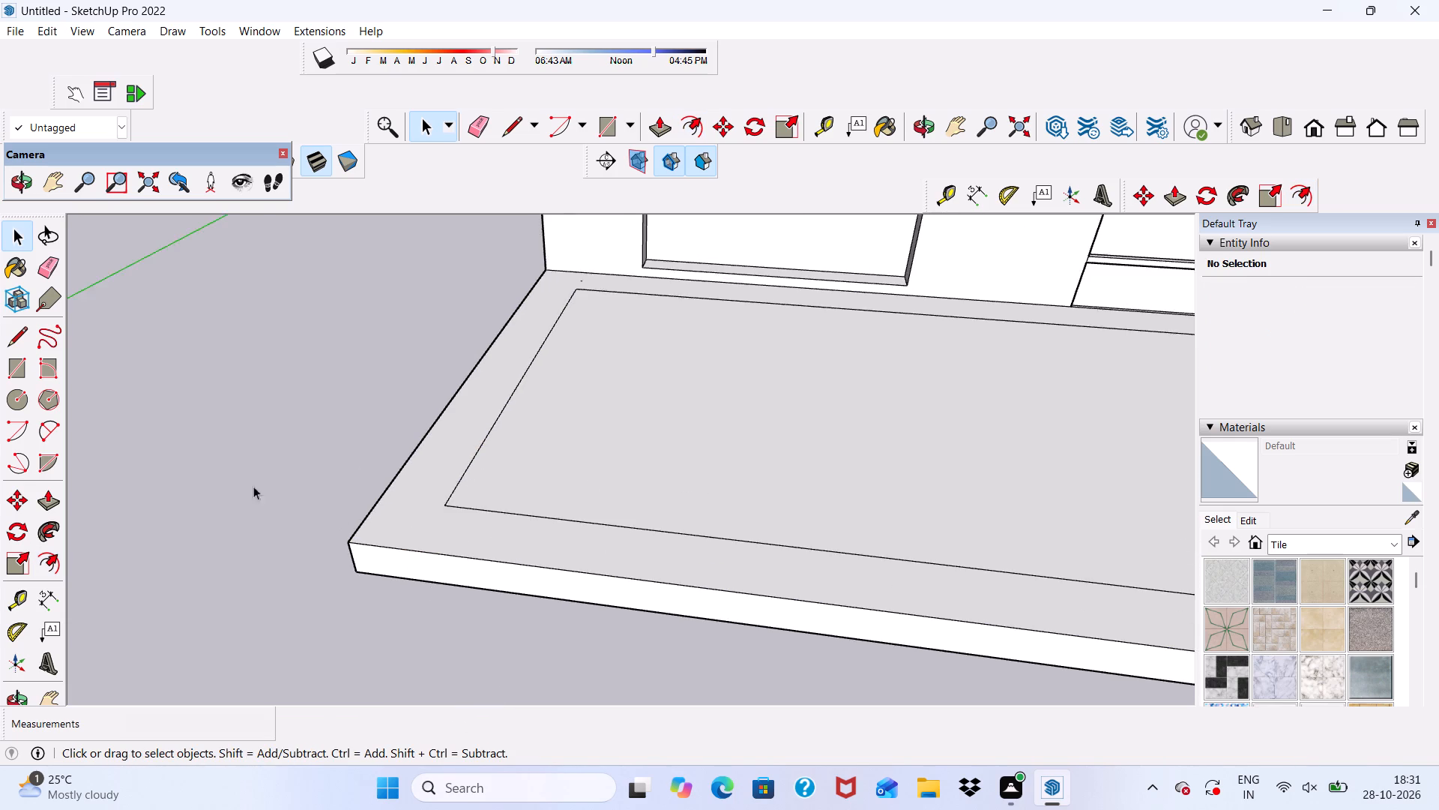
{"action": "scroll", "coordinate": [253, 486], "scroll_direction": "down", "scroll_amount": 18}
{"action": "middle_click_drag", "start_coordinate": [591, 561], "coordinate": [656, 595]}
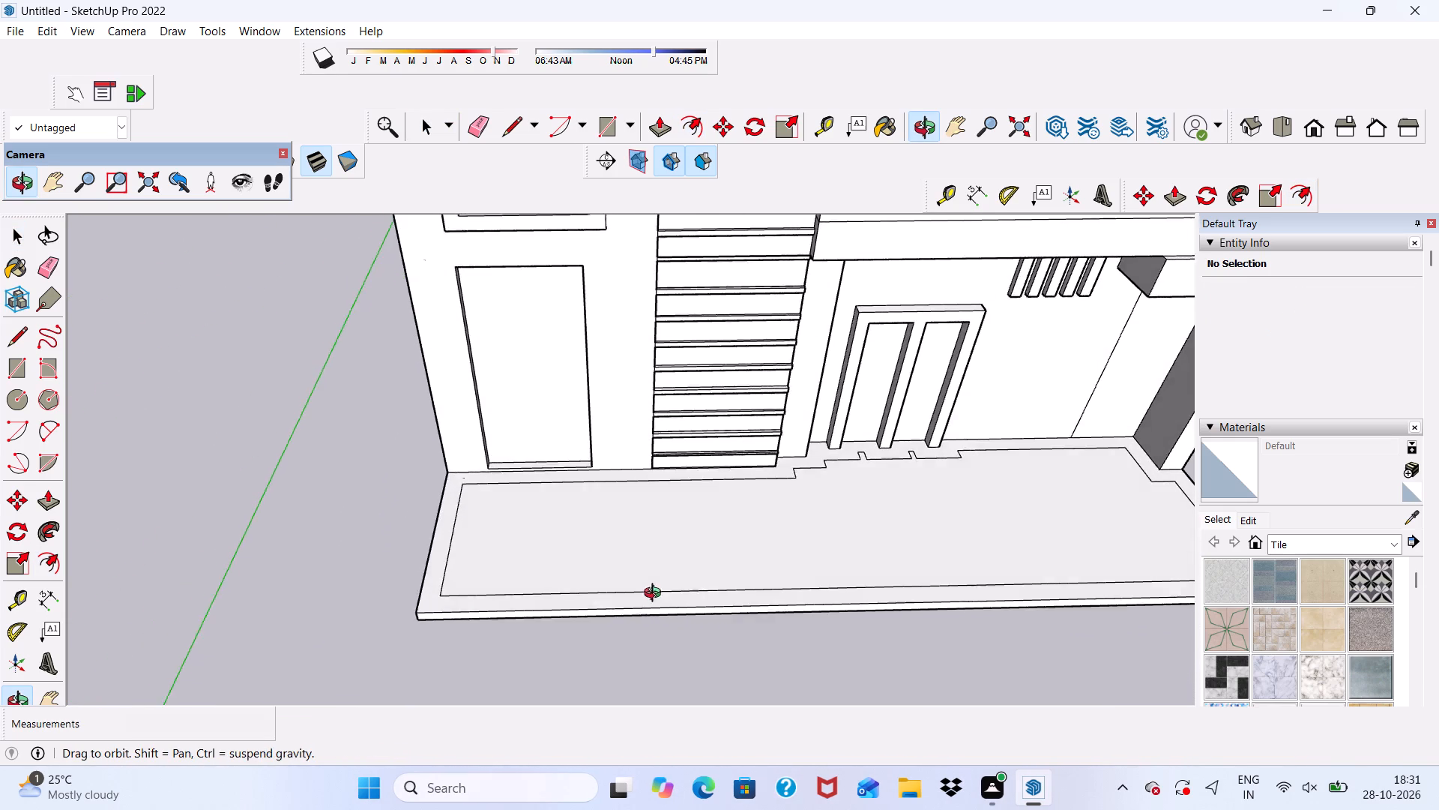
{"action": "middle_click_drag", "start_coordinate": [656, 595], "coordinate": [679, 646]}
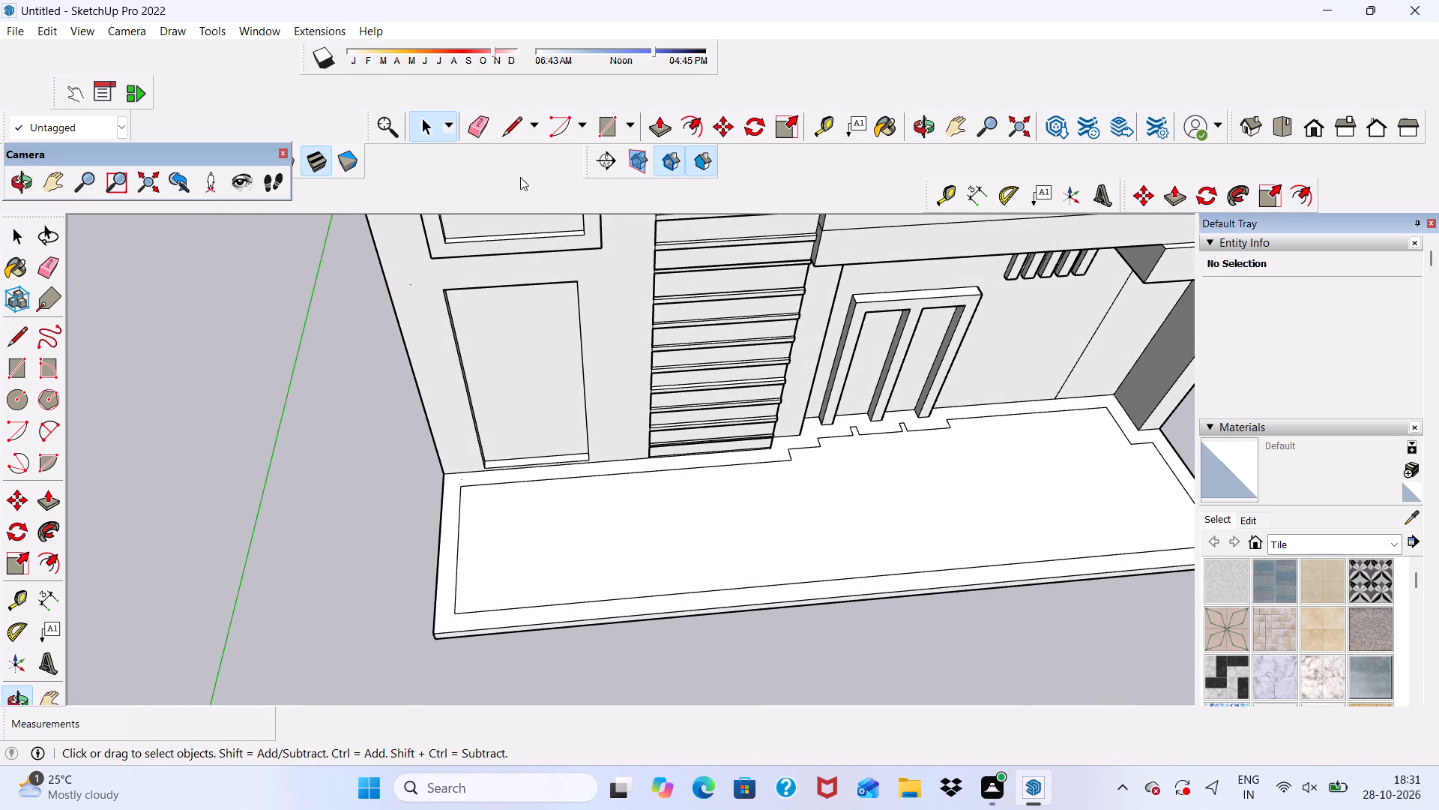
{"action": "left_click", "coordinate": [518, 120]}
{"action": "scroll", "coordinate": [510, 533], "scroll_direction": "up", "scroll_amount": 9}
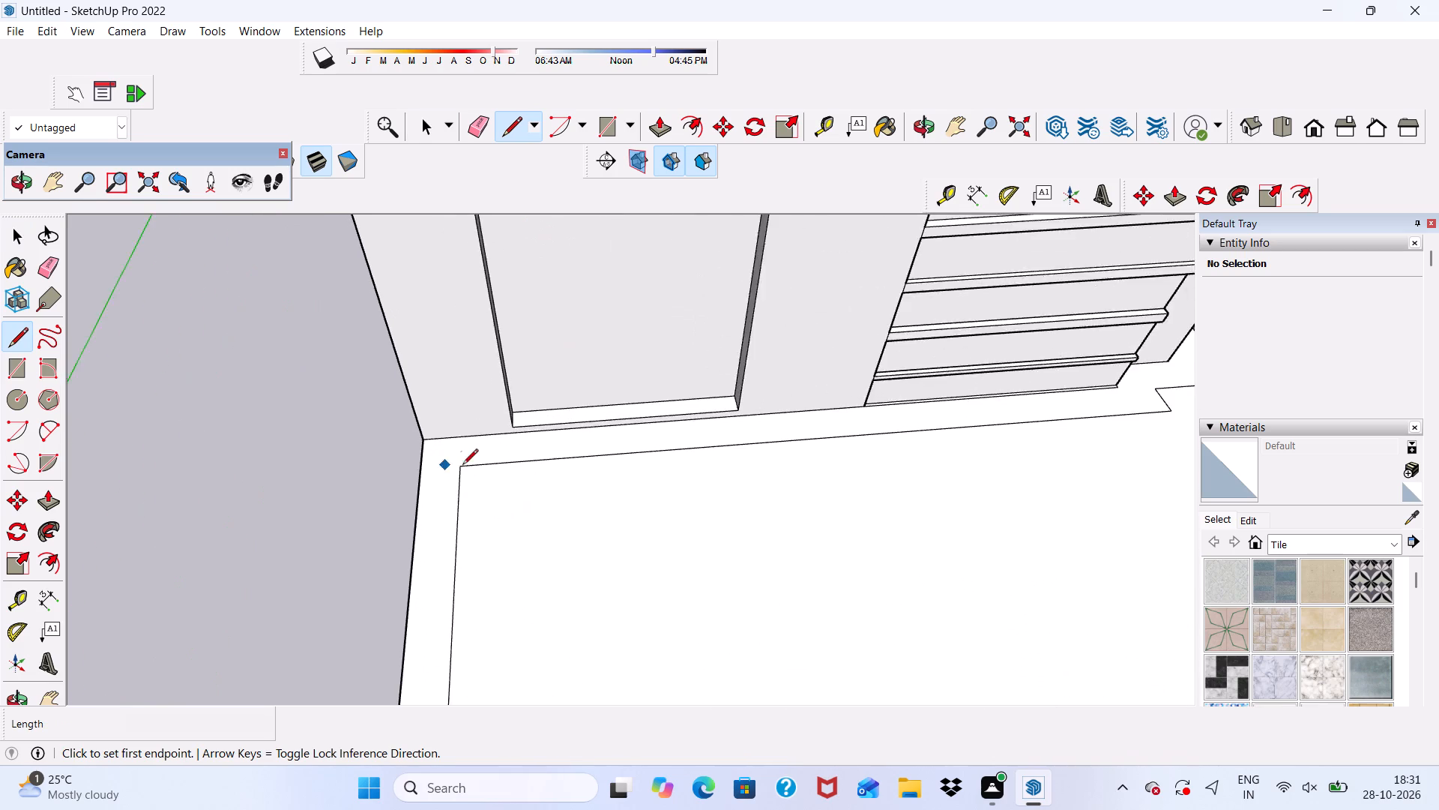
{"action": "scroll", "coordinate": [462, 466], "scroll_direction": "up", "scroll_amount": 9}
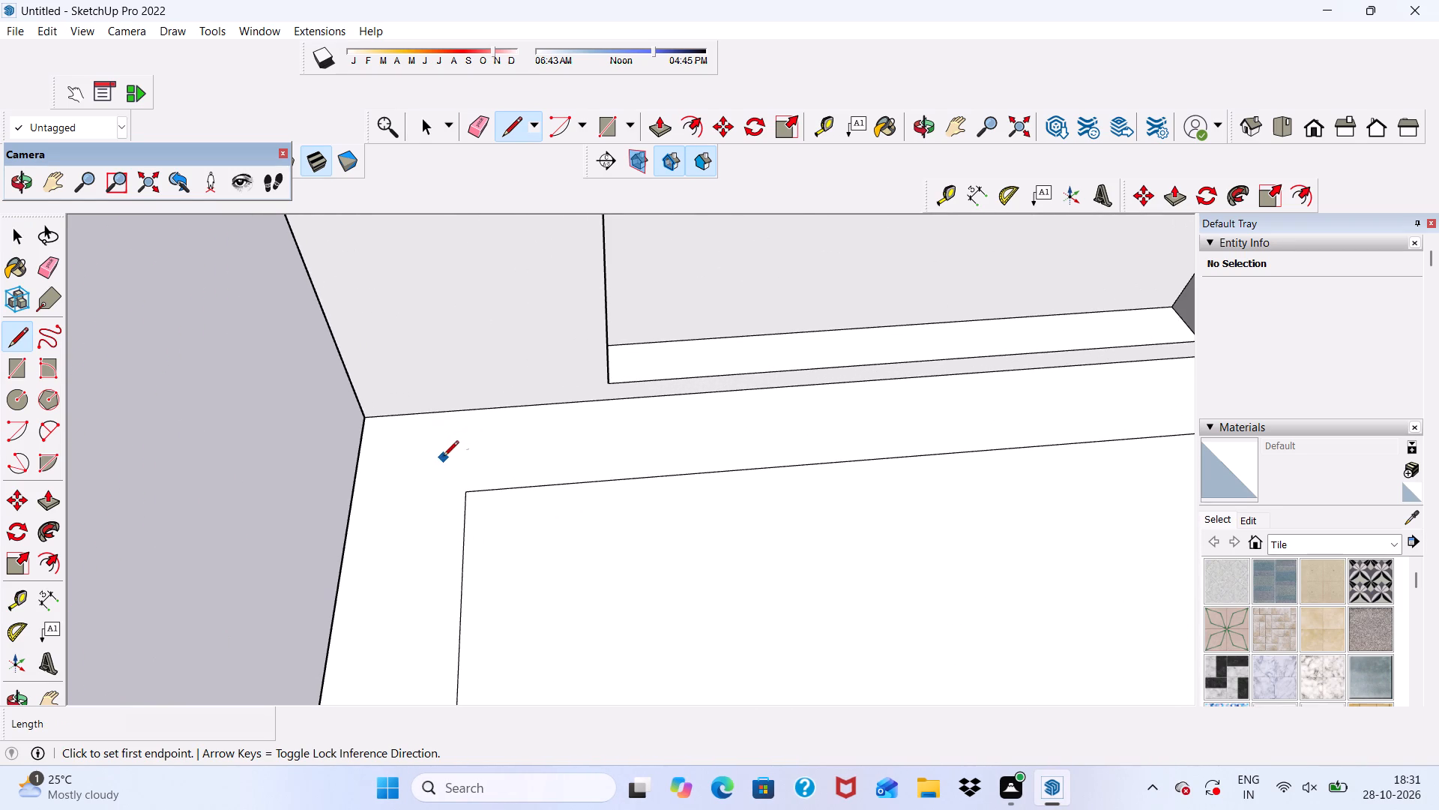
{"action": "scroll", "coordinate": [471, 487], "scroll_direction": "up", "scroll_amount": 4}
{"action": "left_click", "coordinate": [465, 494]}
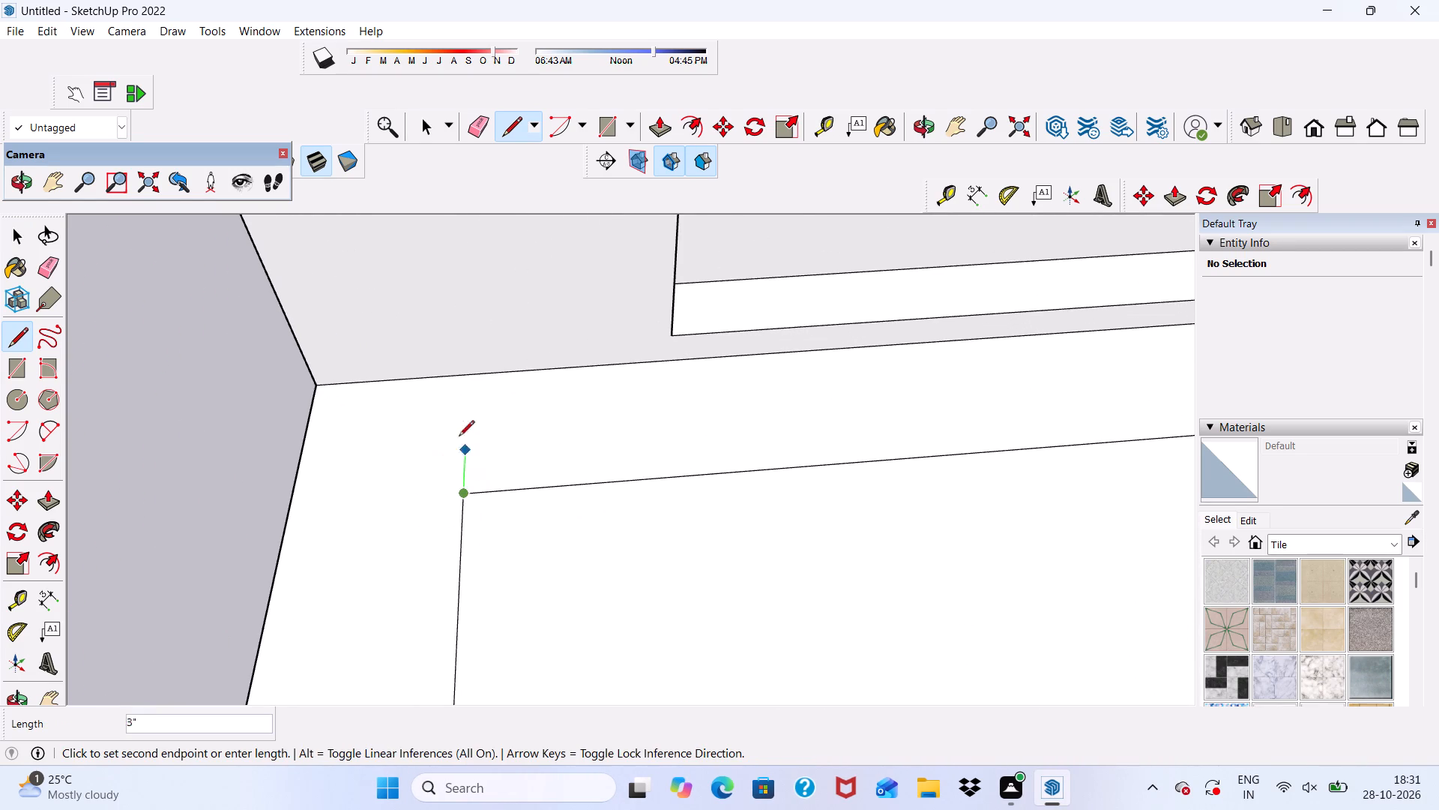
{"action": "left_click", "coordinate": [468, 374]}
Draw a 9" line from the projecting side pier's inner corner across to the inset border line at the slab's opposite end.
{"action": "scroll", "coordinate": [465, 392], "scroll_direction": "down", "scroll_amount": 13}
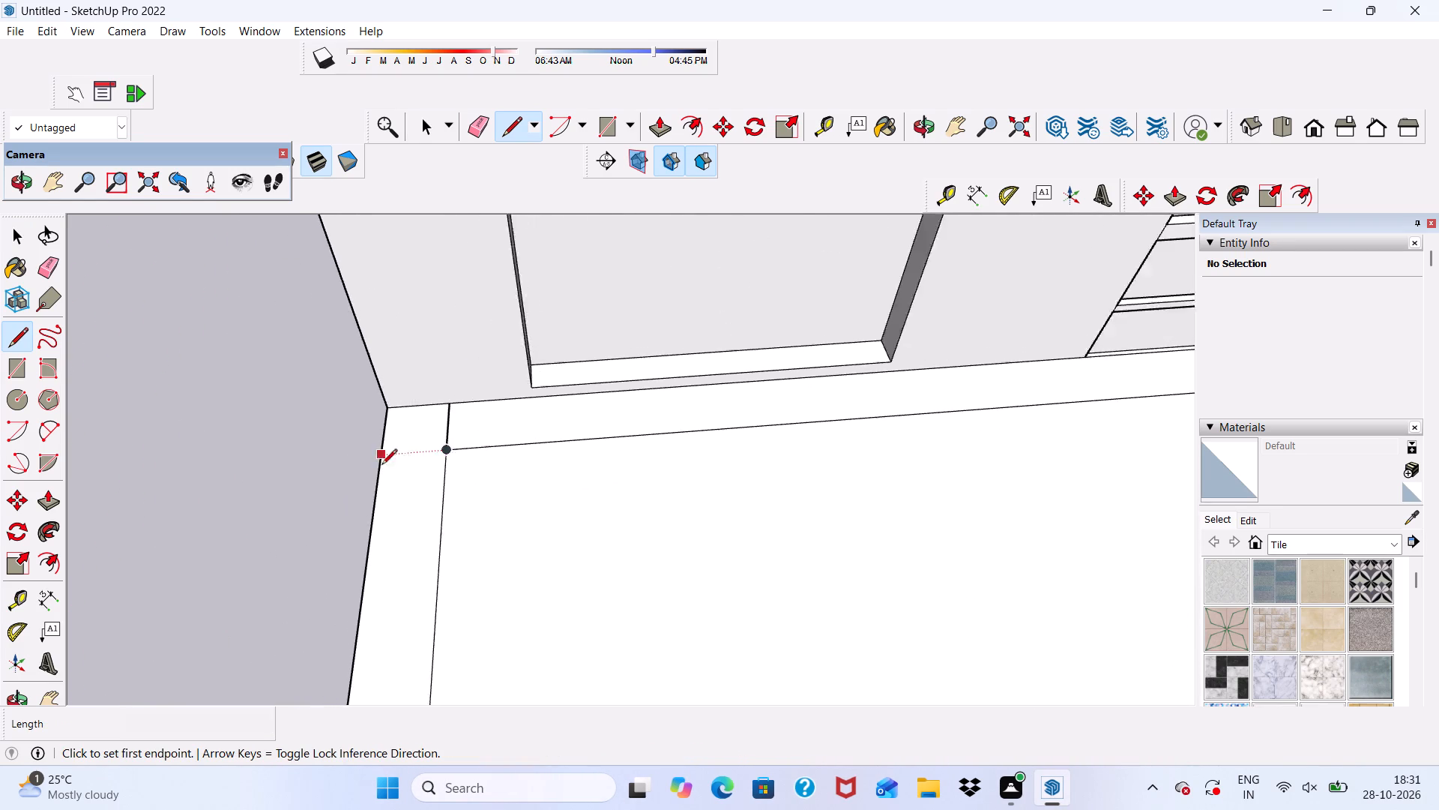
{"action": "scroll", "coordinate": [381, 466], "scroll_direction": "down", "scroll_amount": 1}
{"action": "scroll", "coordinate": [357, 549], "scroll_direction": "down", "scroll_amount": 20}
{"action": "scroll", "coordinate": [747, 528], "scroll_direction": "up", "scroll_amount": 2}
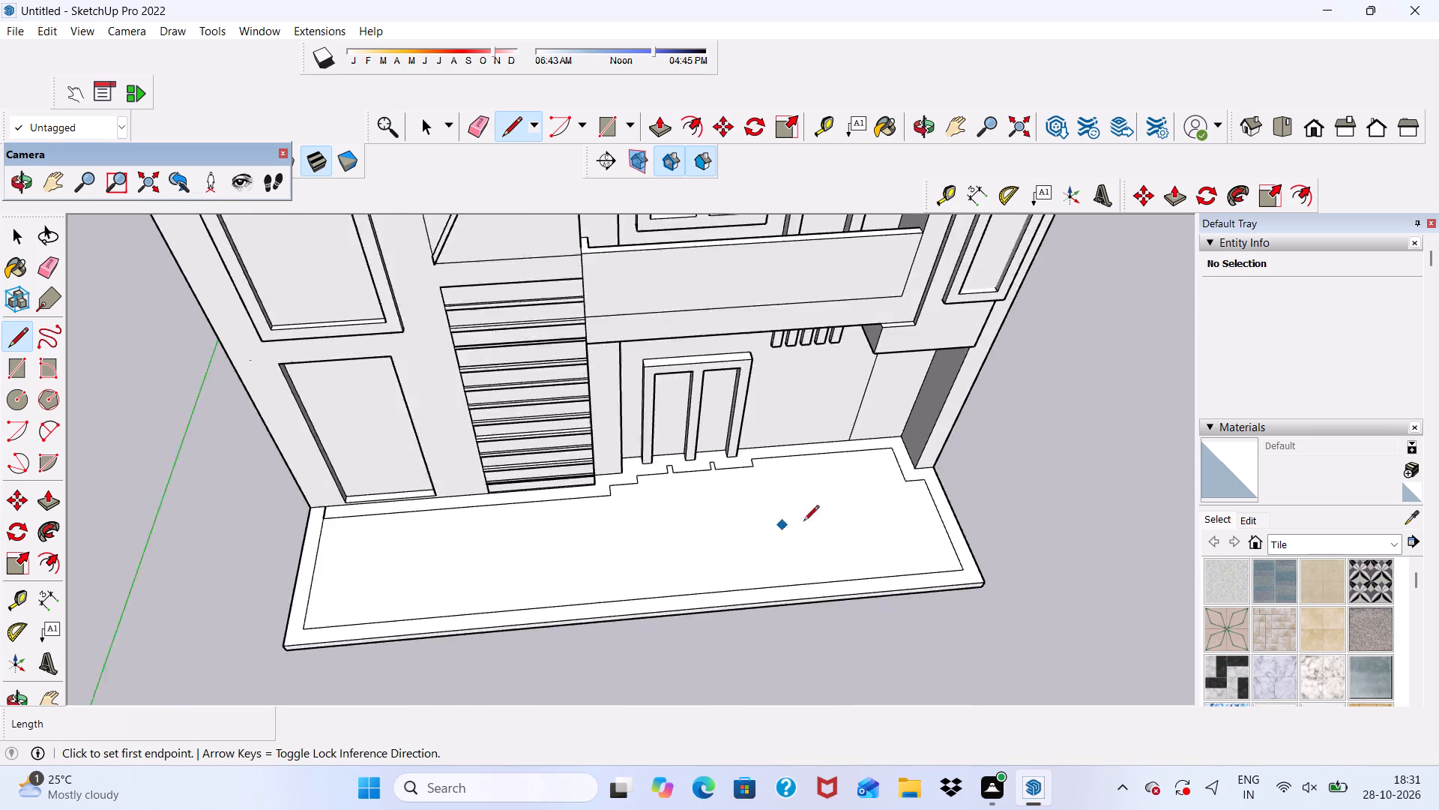
{"action": "scroll", "coordinate": [803, 522], "scroll_direction": "up", "scroll_amount": 4}
{"action": "scroll", "coordinate": [956, 460], "scroll_direction": "up", "scroll_amount": 5}
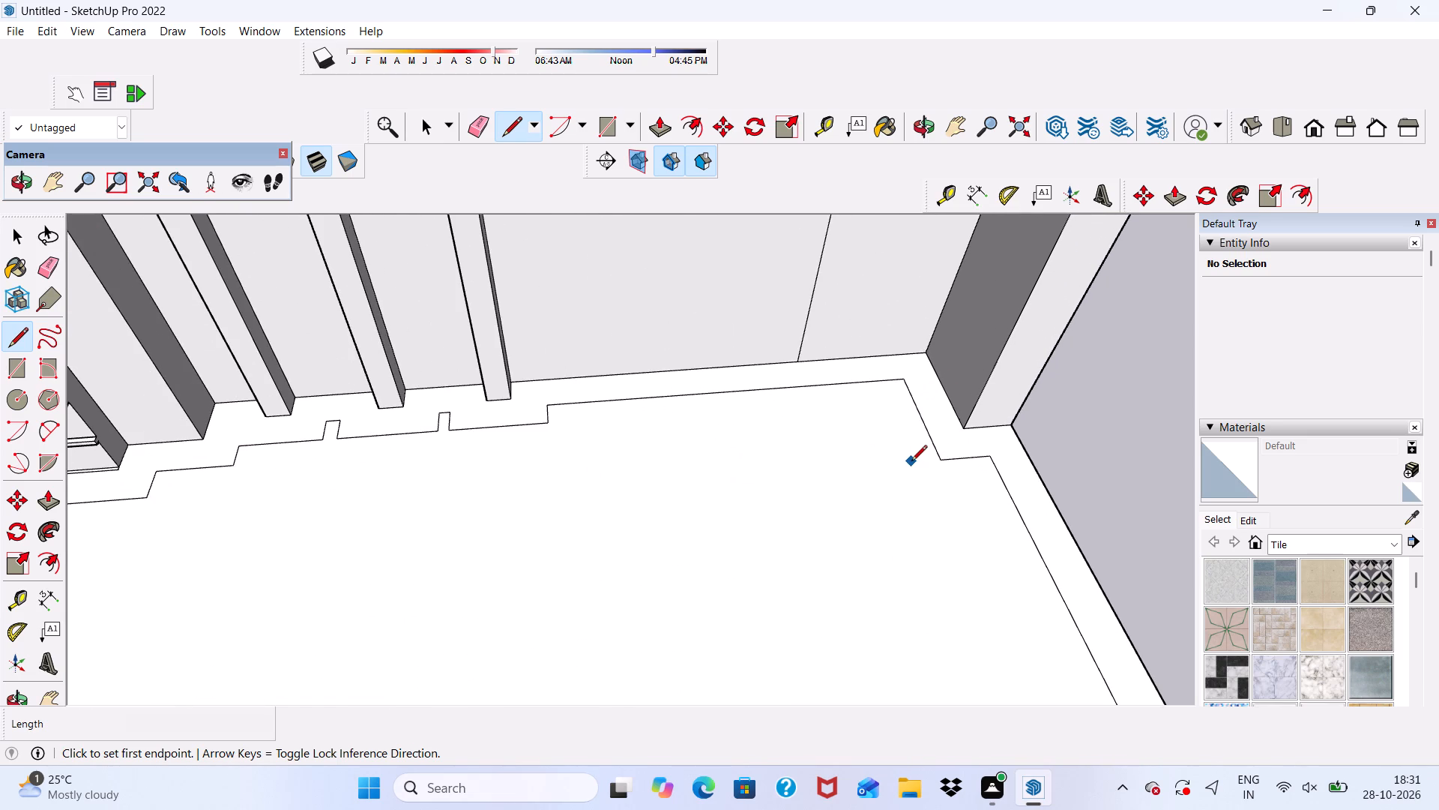
{"action": "scroll", "coordinate": [991, 458], "scroll_direction": "up", "scroll_amount": 4}
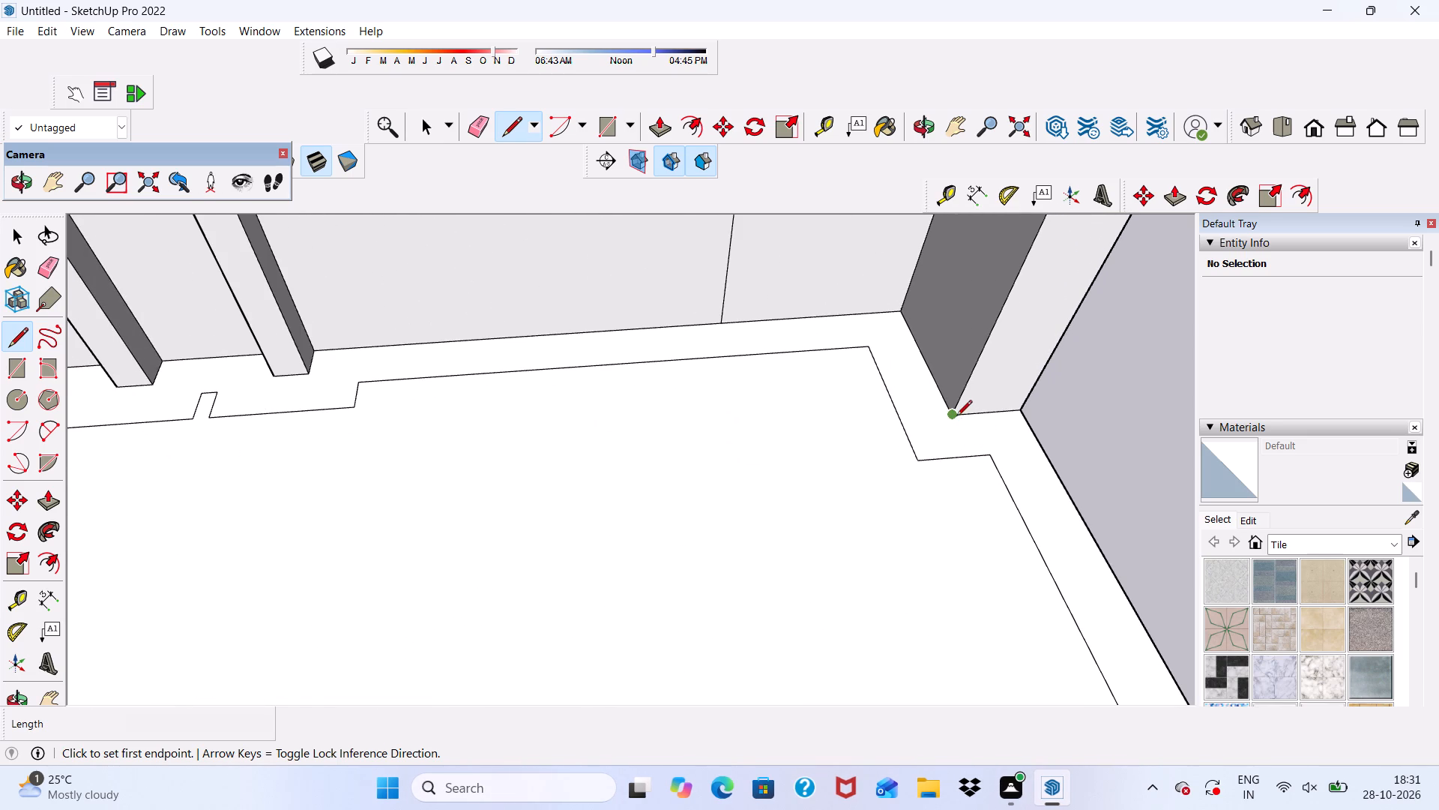
{"action": "left_click", "coordinate": [956, 416]}
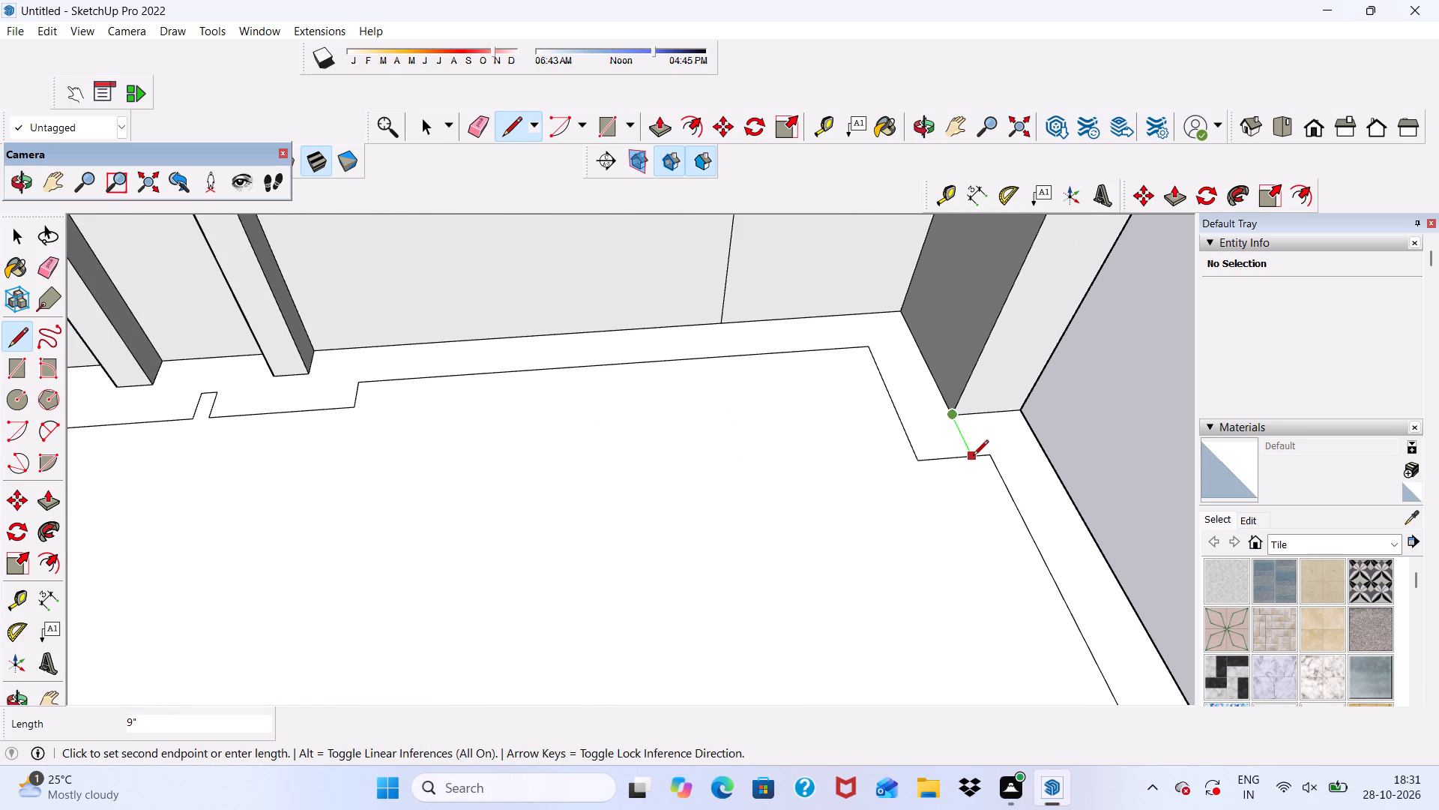
{"action": "left_click", "coordinate": [973, 457]}
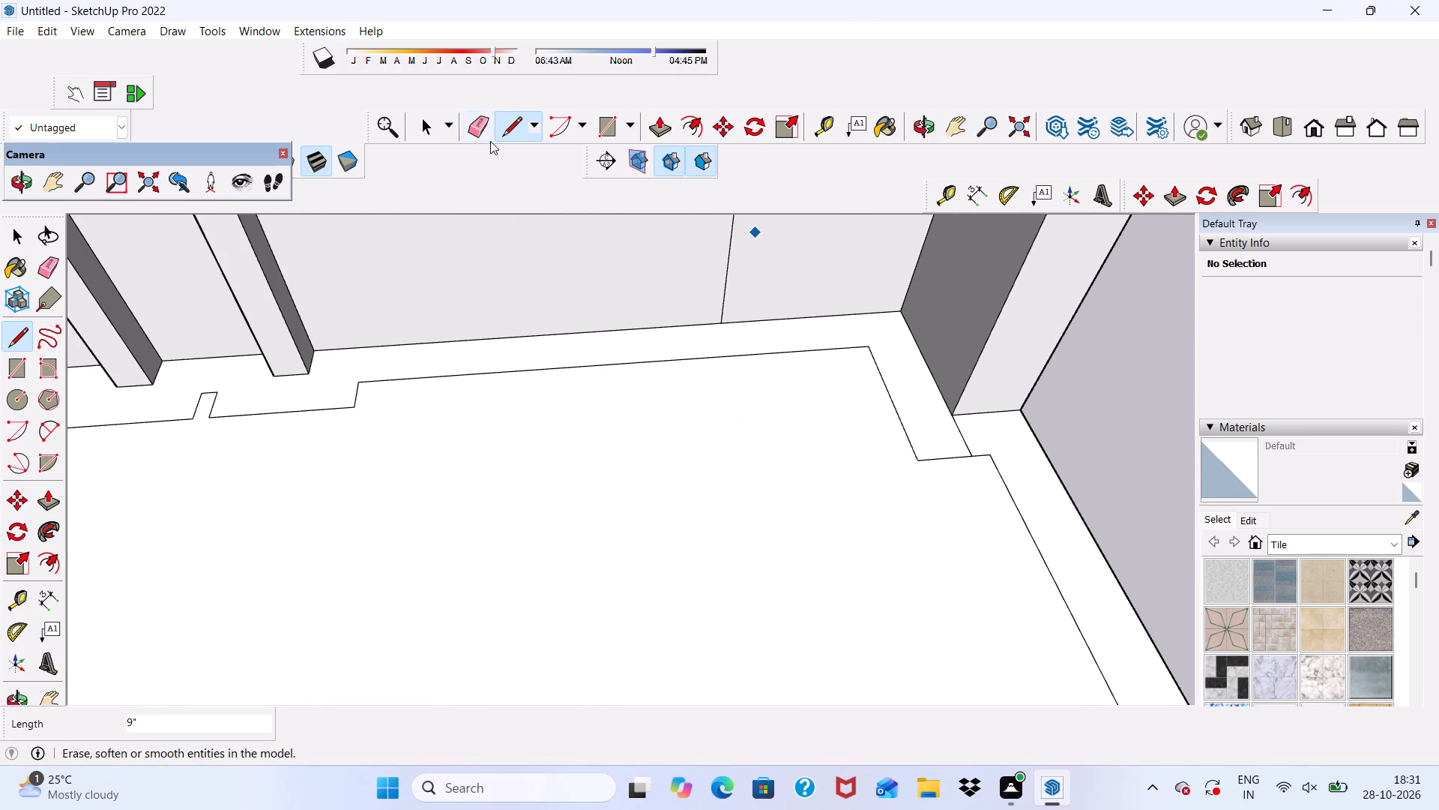
Erase the inset outline's long rear line beyond the door frame and its jog around the side pier.
{"action": "left_click", "coordinate": [483, 132]}
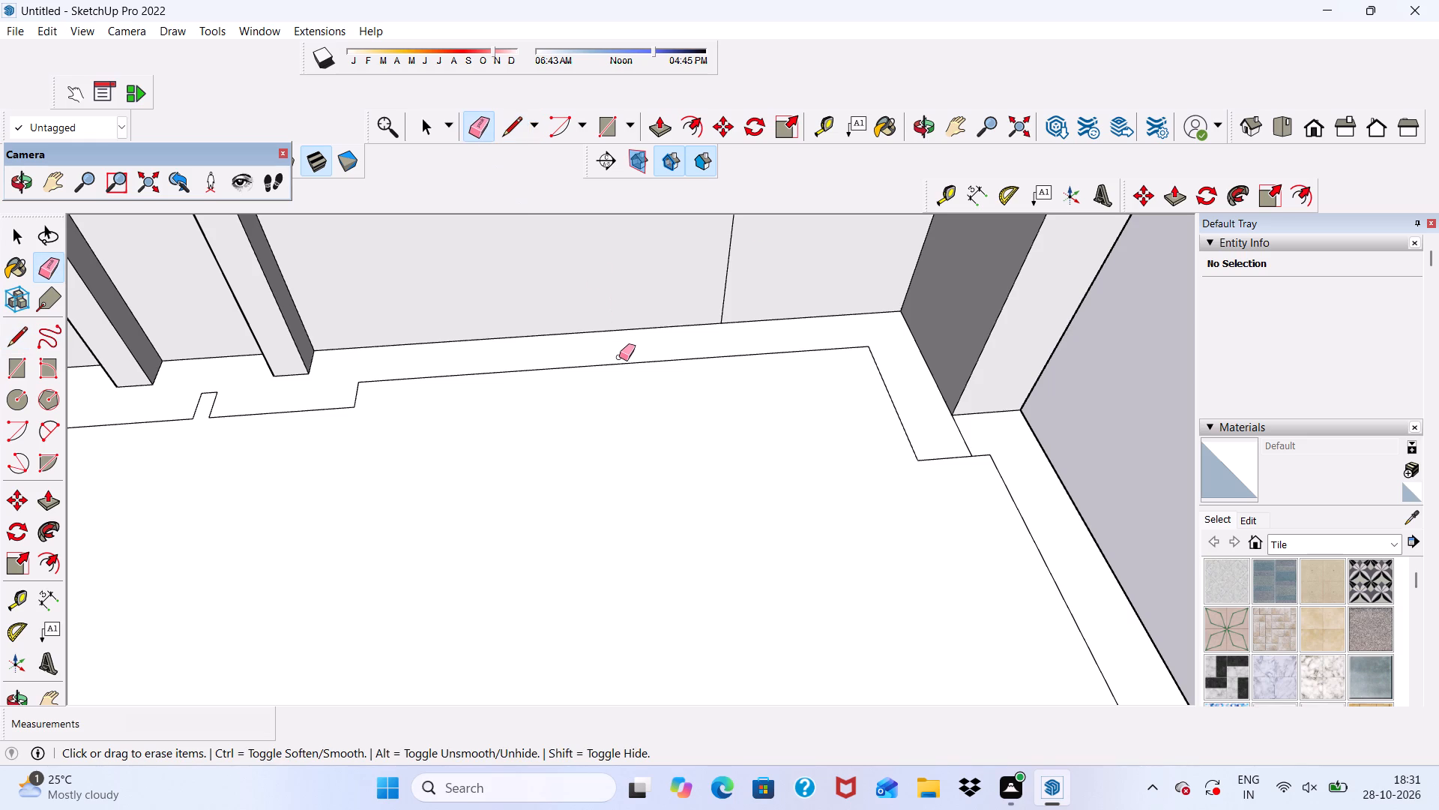
{"action": "left_click", "coordinate": [624, 362]}
{"action": "left_click_drag", "start_coordinate": [818, 340], "coordinate": [840, 360]}
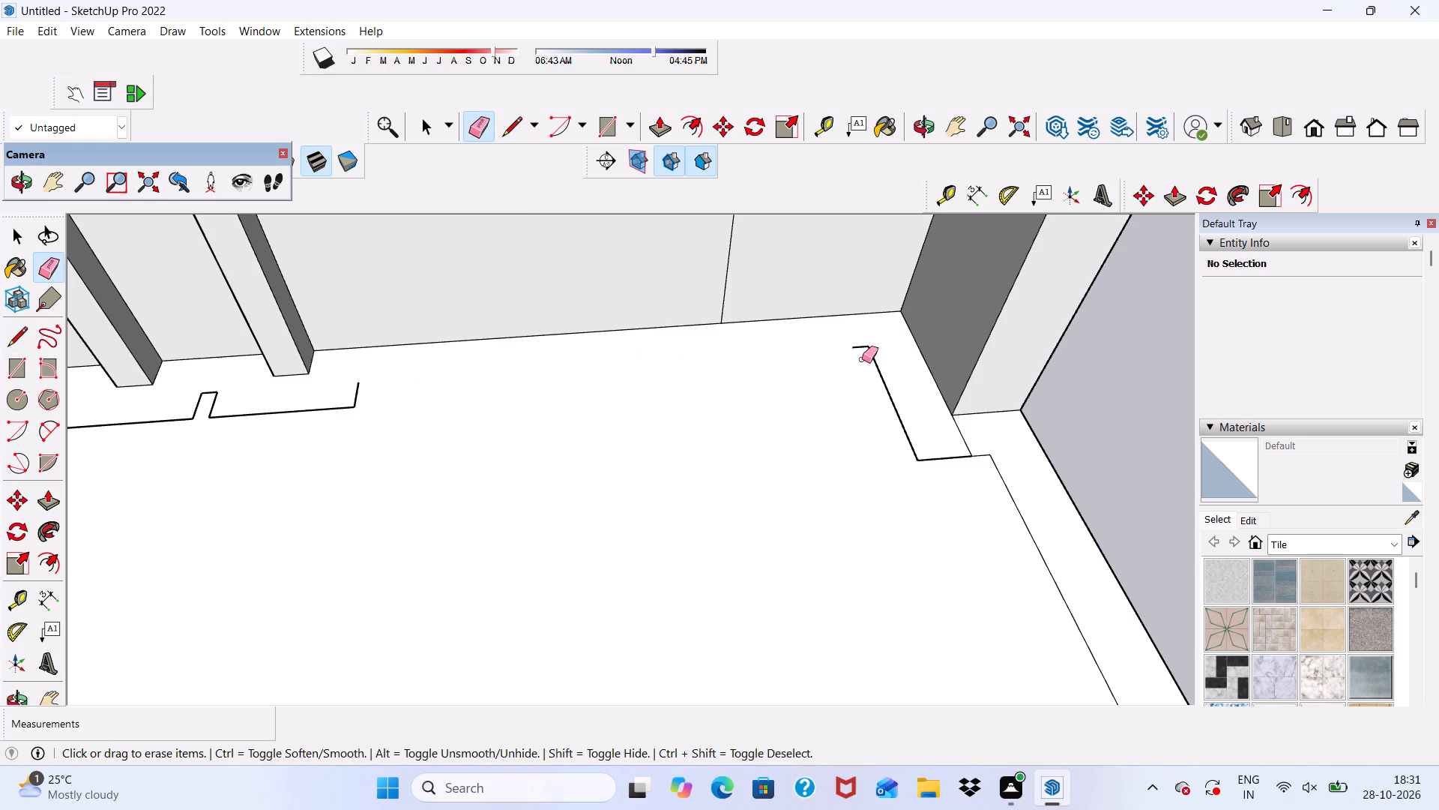
{"action": "left_click_drag", "start_coordinate": [875, 358], "coordinate": [881, 367]}
{"action": "left_click_drag", "start_coordinate": [864, 339], "coordinate": [860, 351]}
{"action": "left_click", "coordinate": [858, 349]}
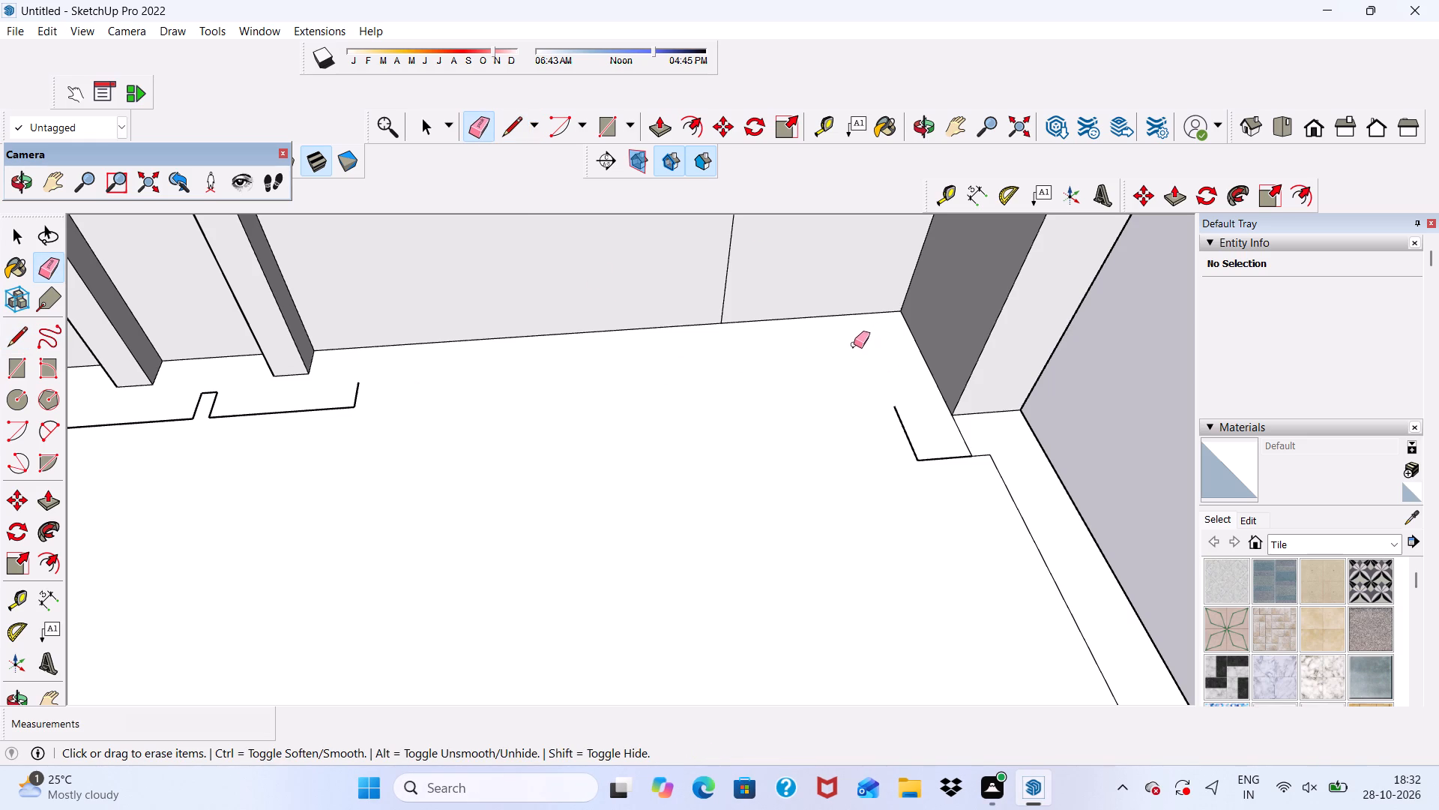
{"action": "left_click", "coordinate": [854, 344]}
{"action": "left_click_drag", "start_coordinate": [853, 343], "coordinate": [874, 379]}
{"action": "left_click_drag", "start_coordinate": [899, 412], "coordinate": [905, 434]}
{"action": "left_click_drag", "start_coordinate": [936, 462], "coordinate": [935, 451]}
{"action": "left_click_drag", "start_coordinate": [844, 335], "coordinate": [859, 356]}
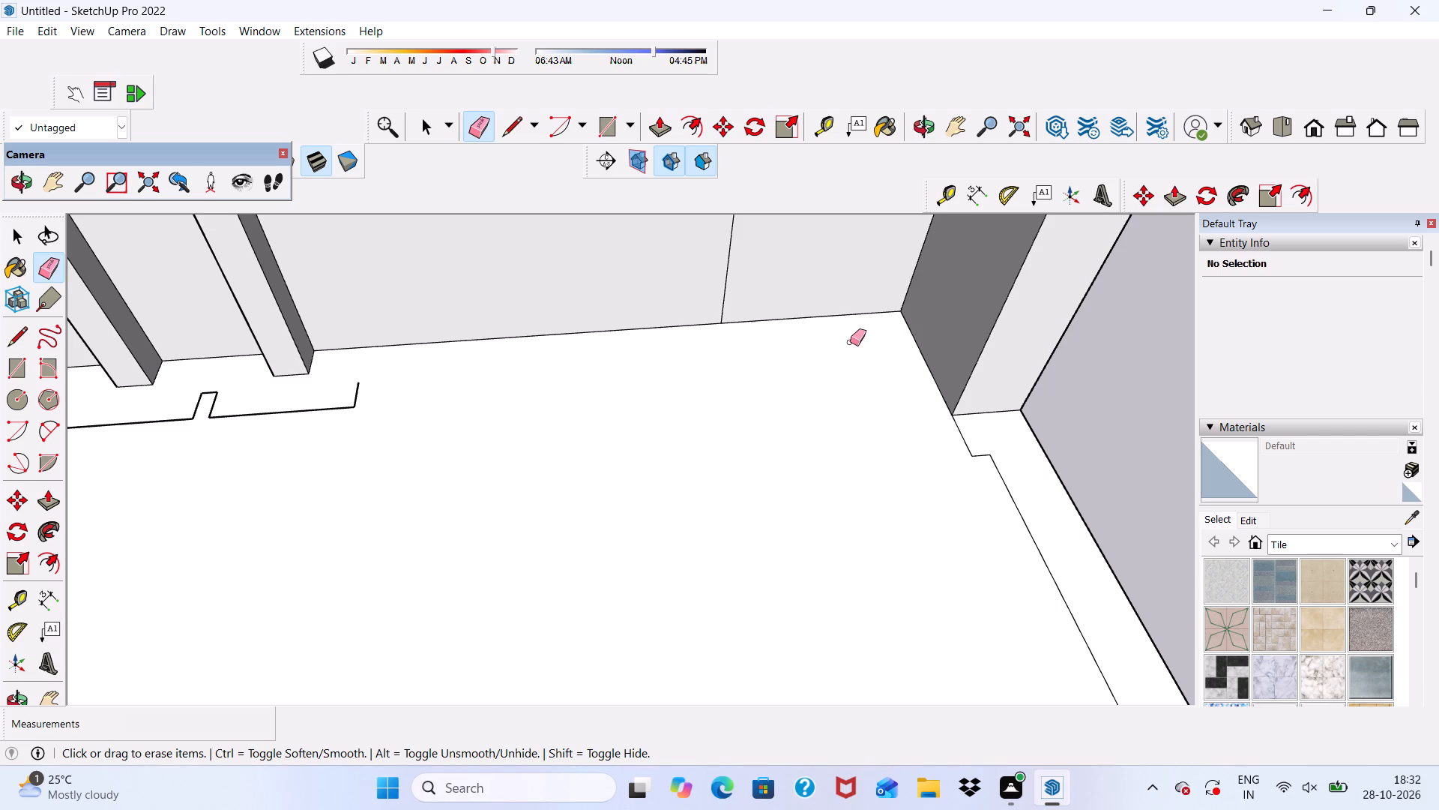
Erase the notched inset segments on the slab in front of the door frame posts.
{"action": "scroll", "coordinate": [857, 357], "scroll_direction": "down", "scroll_amount": 11}
{"action": "scroll", "coordinate": [854, 442], "scroll_direction": "up", "scroll_amount": 1}
{"action": "middle_click_drag", "start_coordinate": [853, 442], "coordinate": [783, 465]}
{"action": "scroll", "coordinate": [641, 397], "scroll_direction": "up", "scroll_amount": 5}
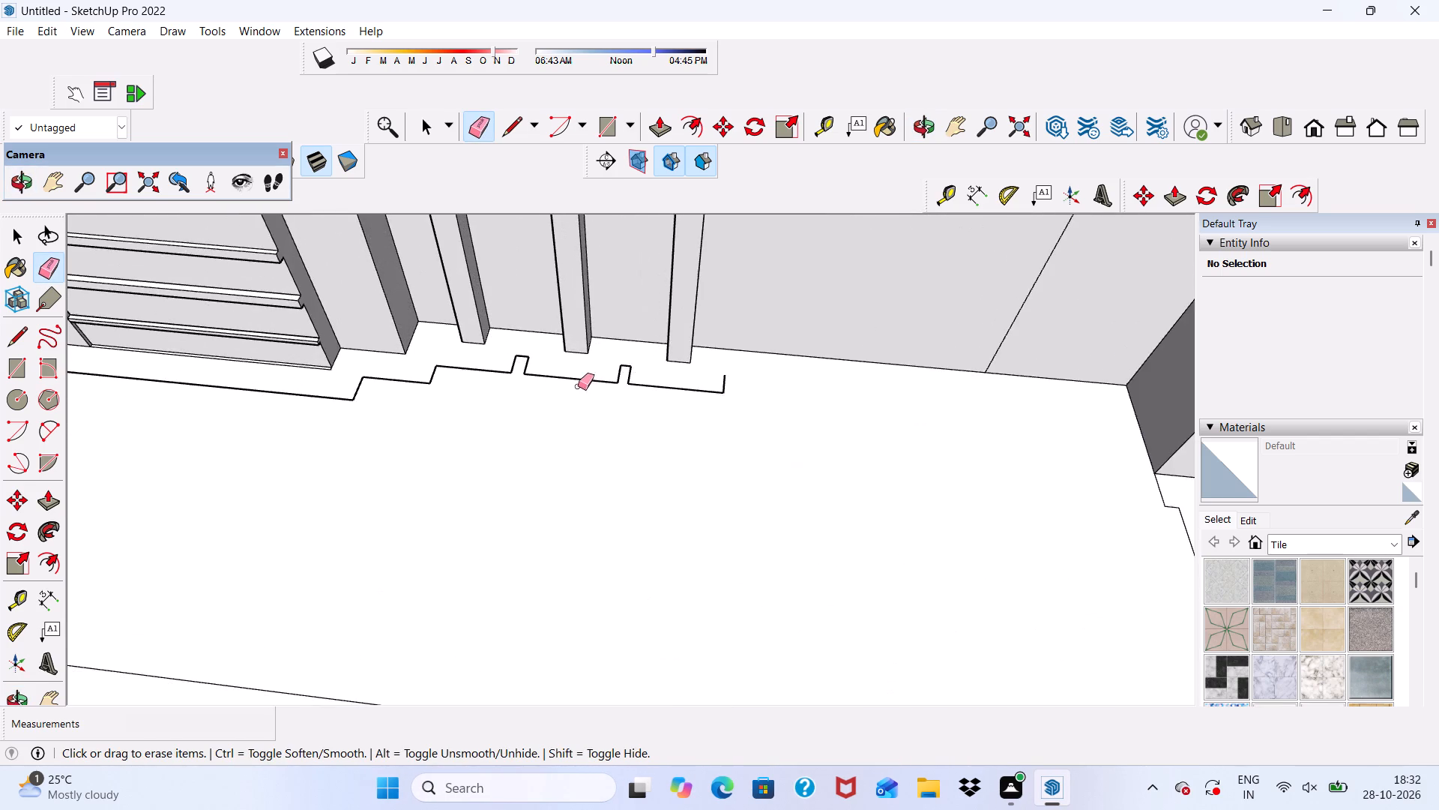
{"action": "scroll", "coordinate": [578, 386], "scroll_direction": "up", "scroll_amount": 3}
{"action": "left_click_drag", "start_coordinate": [486, 370], "coordinate": [512, 347]}
{"action": "scroll", "coordinate": [604, 378], "scroll_direction": "up", "scroll_amount": 3}
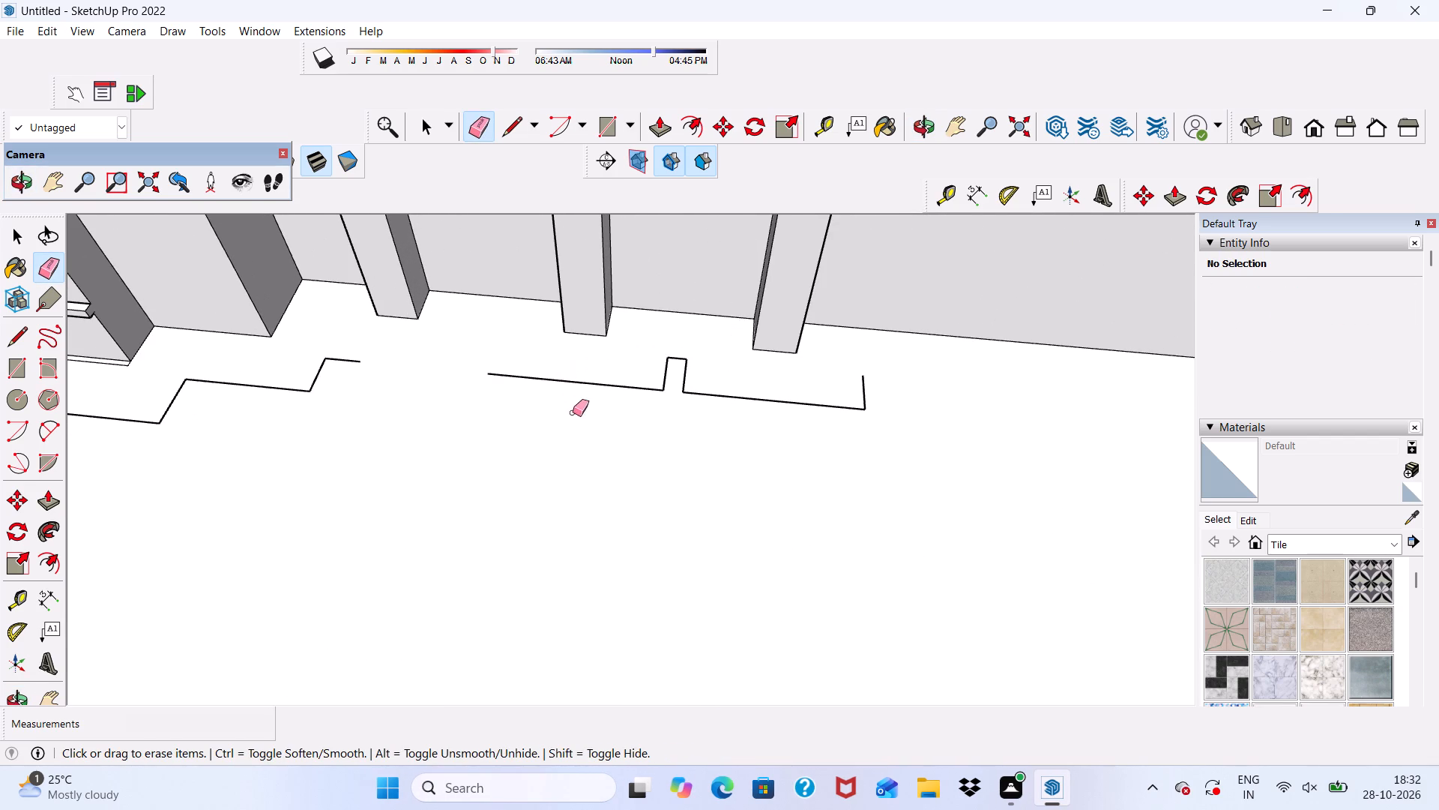
{"action": "left_click_drag", "start_coordinate": [556, 378], "coordinate": [689, 370]}
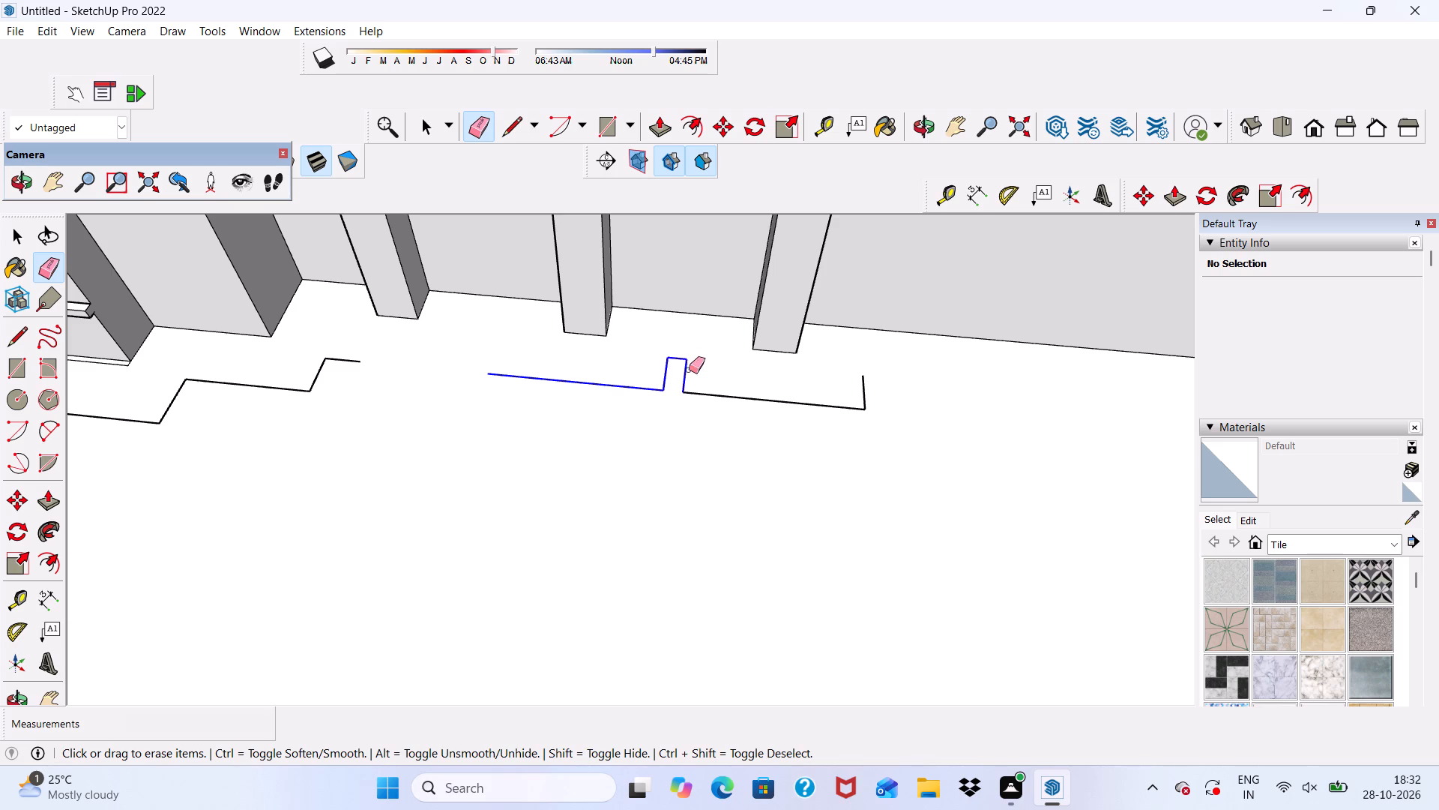
{"action": "left_click_drag", "start_coordinate": [689, 370], "coordinate": [866, 391]}
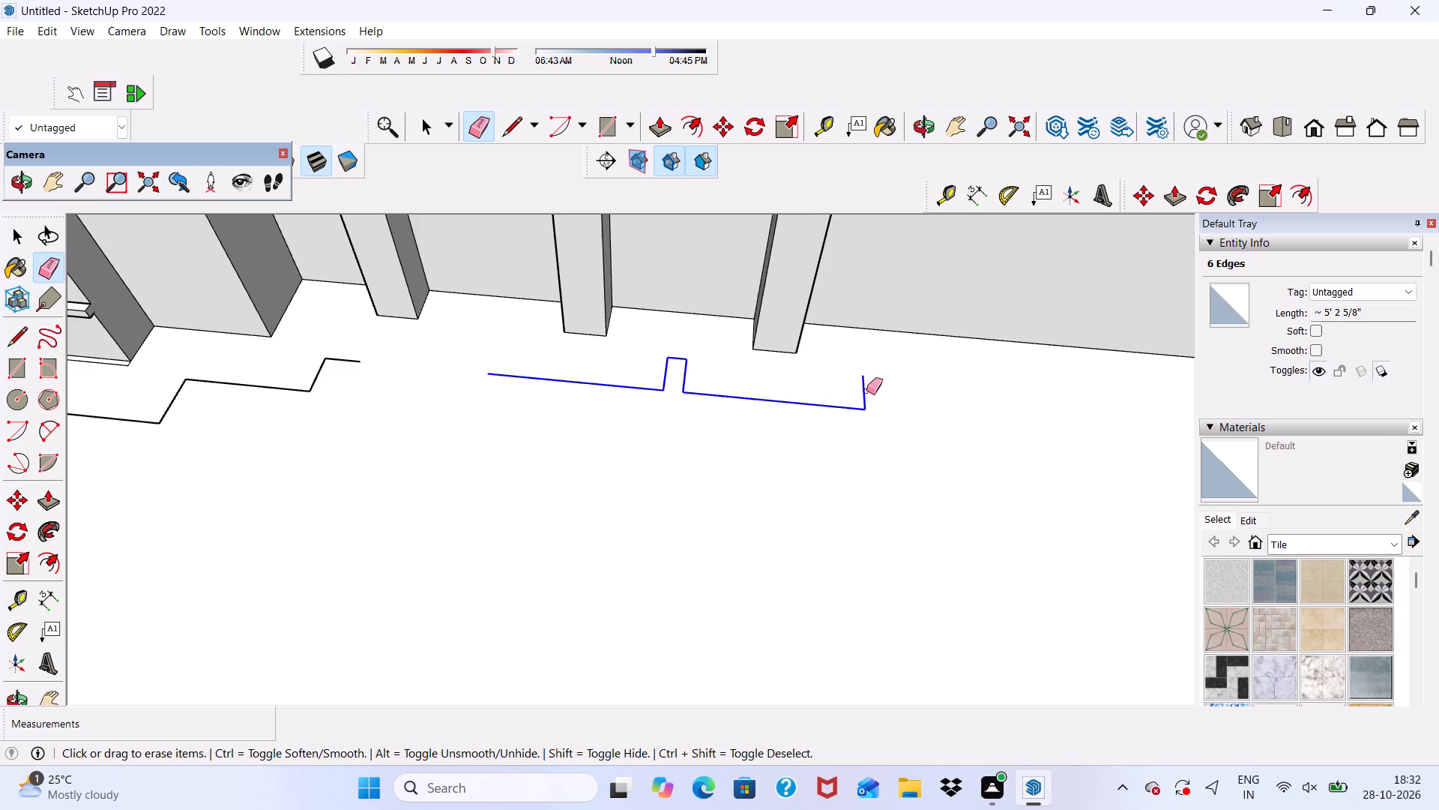
{"action": "left_click_drag", "start_coordinate": [866, 391], "coordinate": [865, 391]}
Erase the stepped inset segments on the slab between the slatted panel and the door frame.
{"action": "scroll", "coordinate": [857, 380], "scroll_direction": "down", "scroll_amount": 9}
{"action": "middle_click_drag", "start_coordinate": [872, 443], "coordinate": [684, 385]}
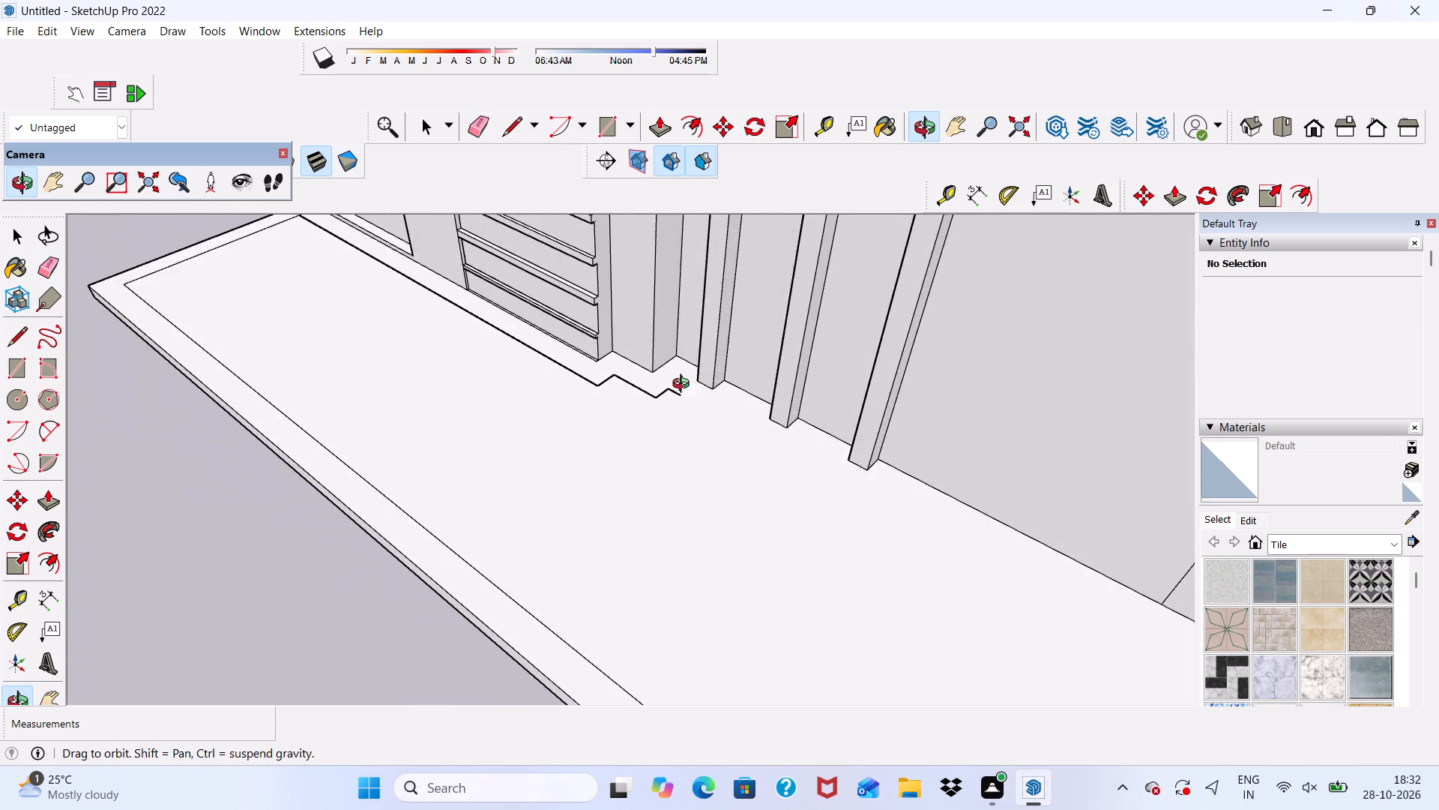
{"action": "middle_click_drag", "start_coordinate": [684, 385], "coordinate": [663, 399]}
{"action": "scroll", "coordinate": [657, 397], "scroll_direction": "up", "scroll_amount": 7}
{"action": "left_click_drag", "start_coordinate": [605, 363], "coordinate": [706, 411]}
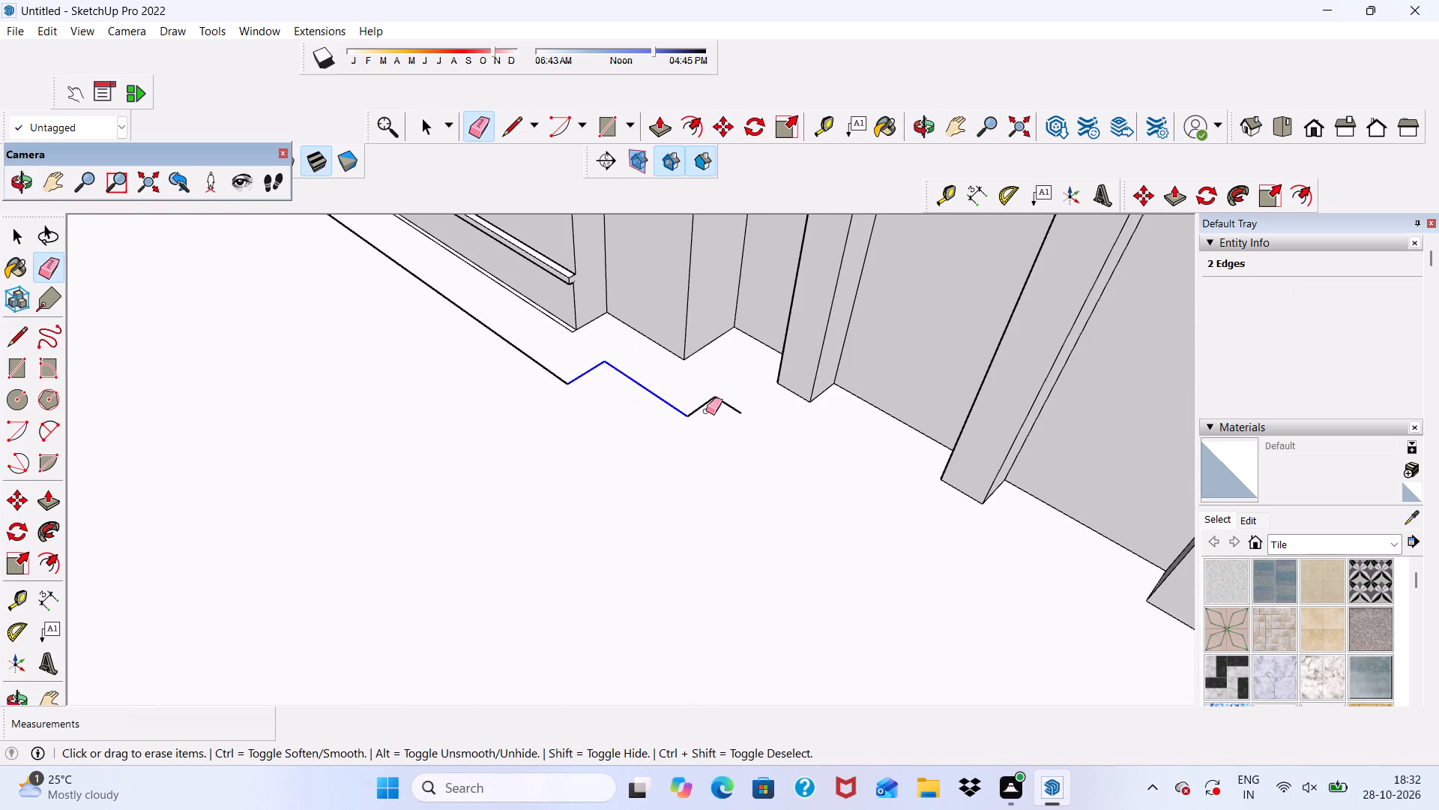
{"action": "left_click_drag", "start_coordinate": [706, 411], "coordinate": [734, 402]}
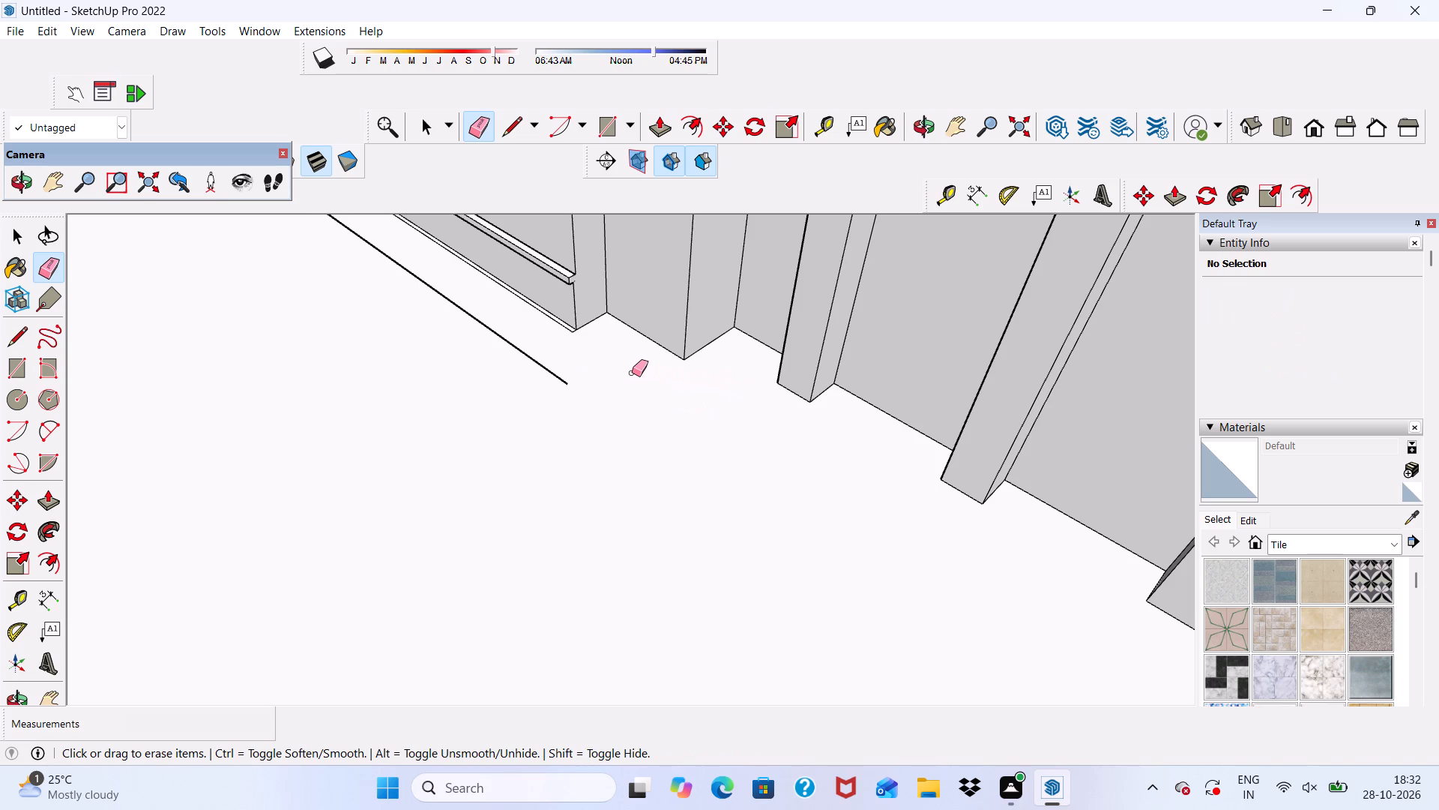
Erase the remaining rear inset lines on the slab in front of the slatted panel and the tall recessed panel.
{"action": "scroll", "coordinate": [636, 387], "scroll_direction": "down", "scroll_amount": 5}
{"action": "scroll", "coordinate": [617, 398], "scroll_direction": "up", "scroll_amount": 4}
{"action": "left_click_drag", "start_coordinate": [552, 374], "coordinate": [576, 379]}
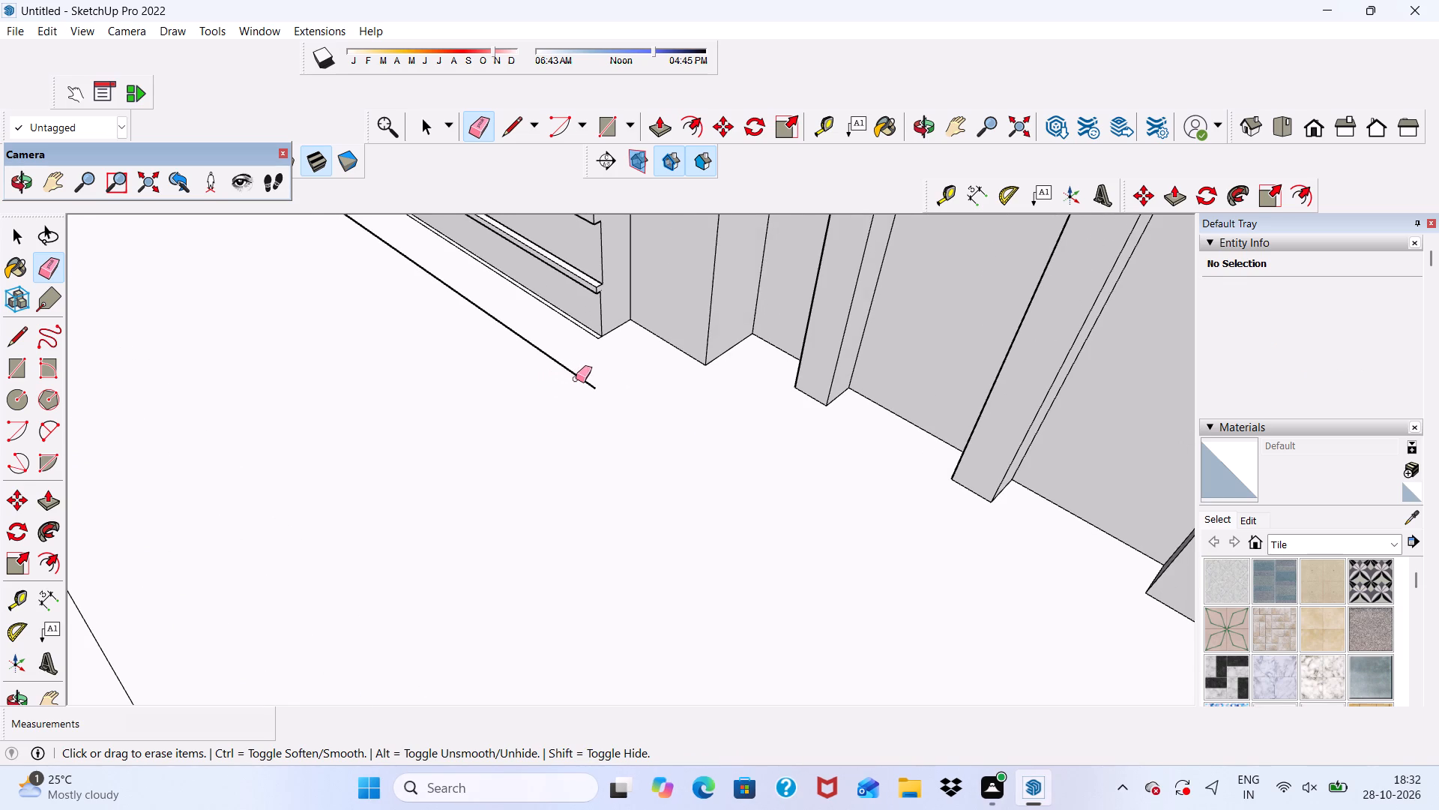
{"action": "left_click_drag", "start_coordinate": [576, 379], "coordinate": [587, 382]}
{"action": "scroll", "coordinate": [613, 404], "scroll_direction": "down", "scroll_amount": 6}
{"action": "scroll", "coordinate": [696, 421], "scroll_direction": "down", "scroll_amount": 9}
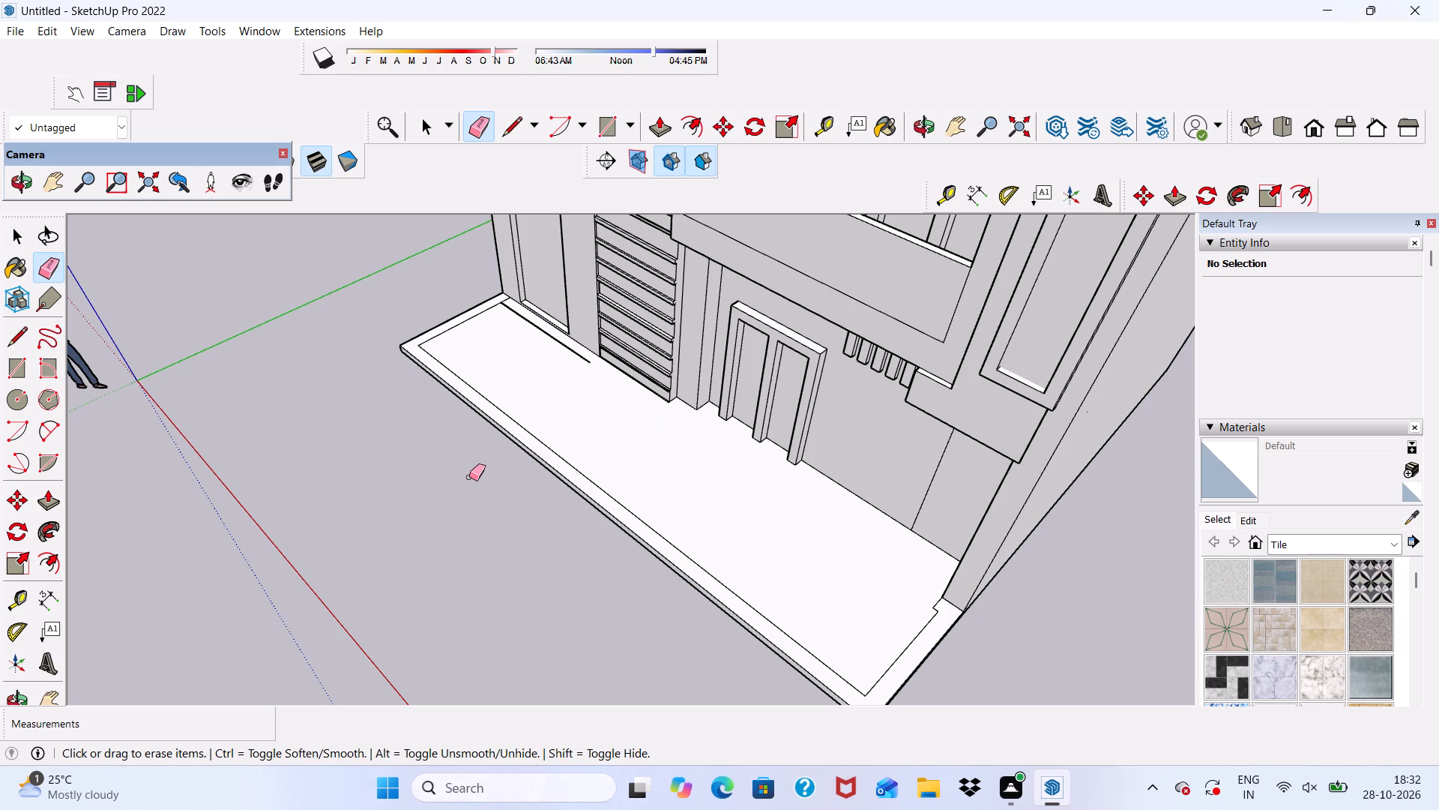
{"action": "scroll", "coordinate": [472, 478], "scroll_direction": "up", "scroll_amount": 1}
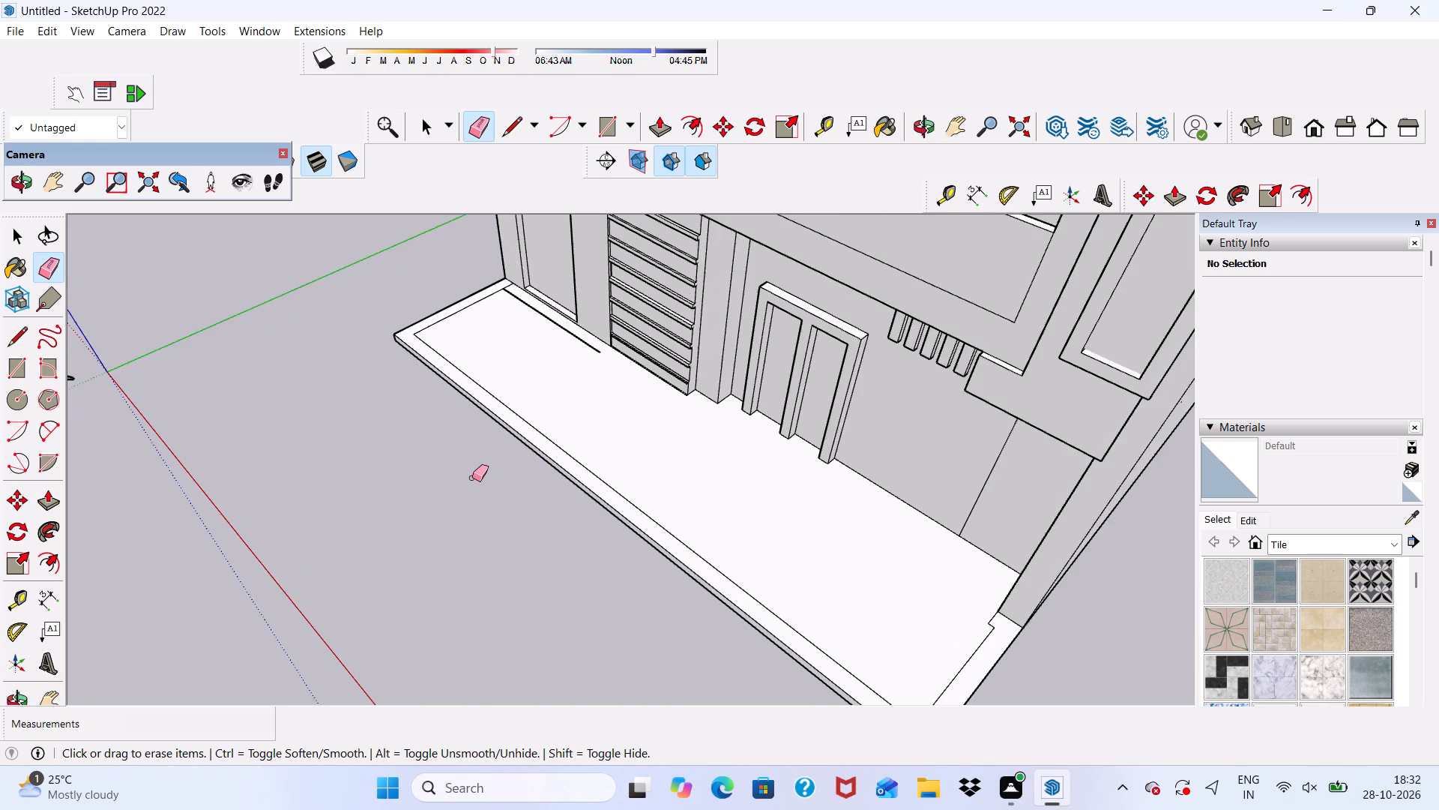
{"action": "scroll", "coordinate": [491, 493], "scroll_direction": "down", "scroll_amount": 5}
{"action": "scroll", "coordinate": [534, 530], "scroll_direction": "up", "scroll_amount": 14}
{"action": "left_click_drag", "start_coordinate": [565, 342], "coordinate": [569, 376]}
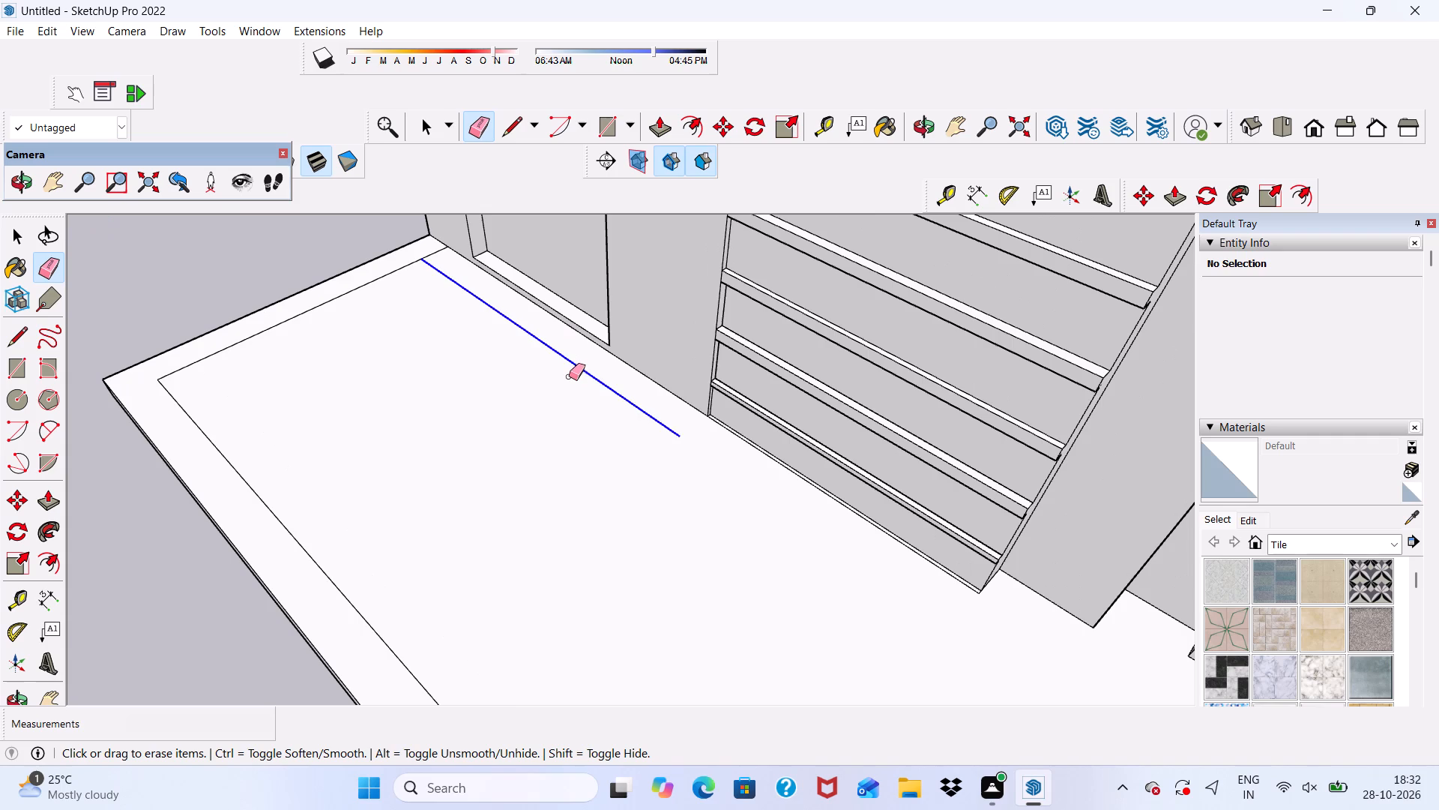
{"action": "left_click_drag", "start_coordinate": [569, 376], "coordinate": [569, 377]}
{"action": "scroll", "coordinate": [600, 396], "scroll_direction": "down", "scroll_amount": 8}
{"action": "middle_click_drag", "start_coordinate": [615, 425], "coordinate": [620, 432]}
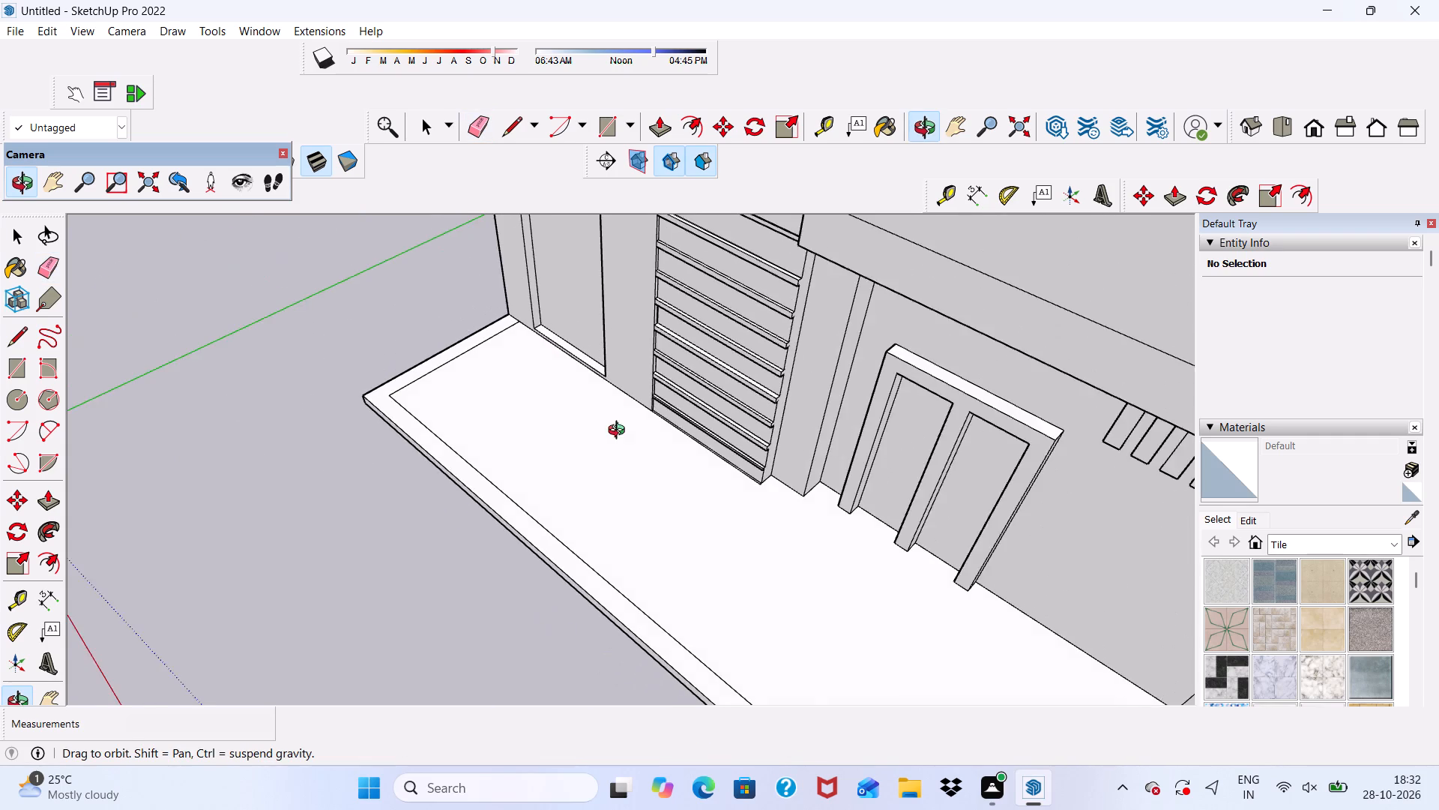
{"action": "middle_click_drag", "start_coordinate": [620, 432], "coordinate": [865, 292]}
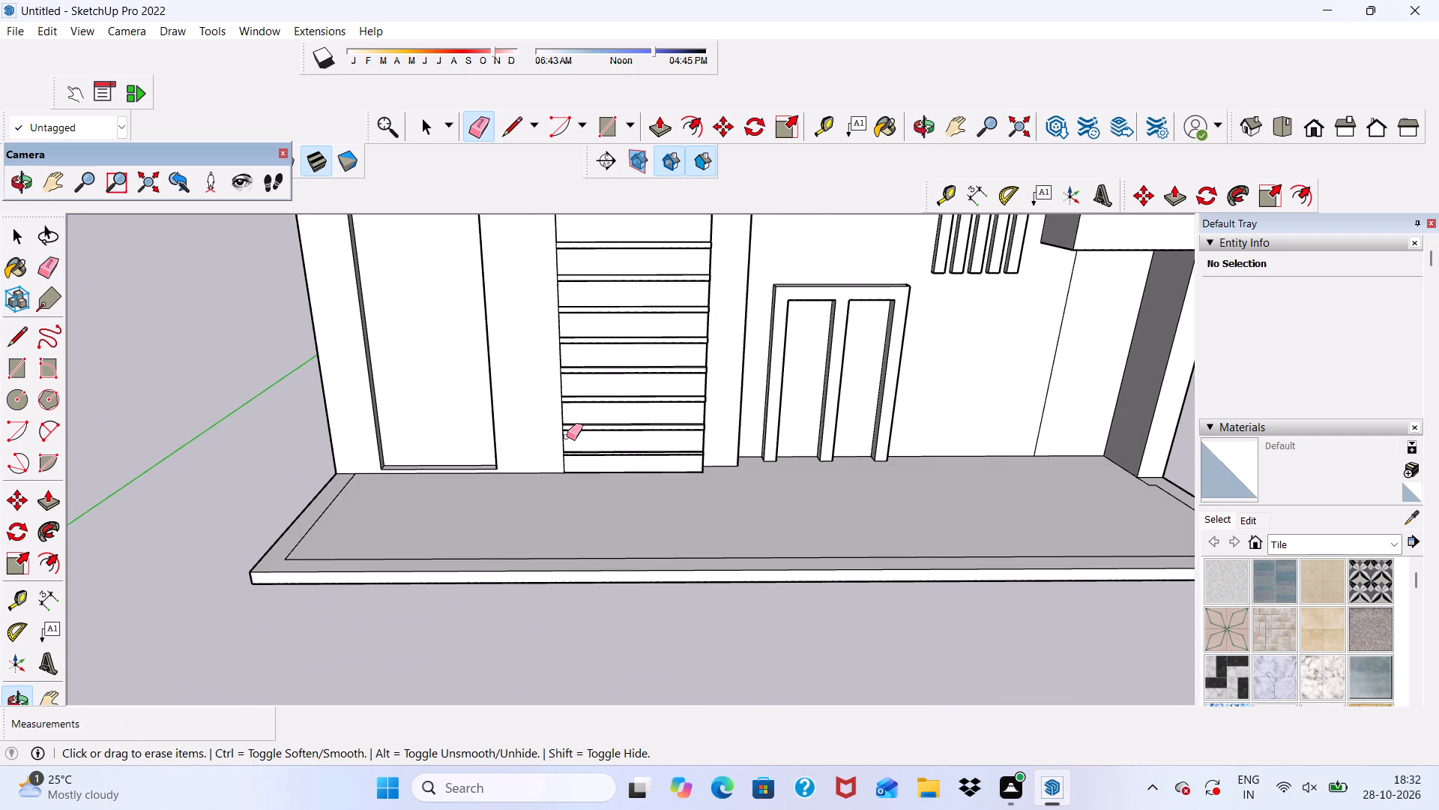
{"action": "key", "text": "space"}
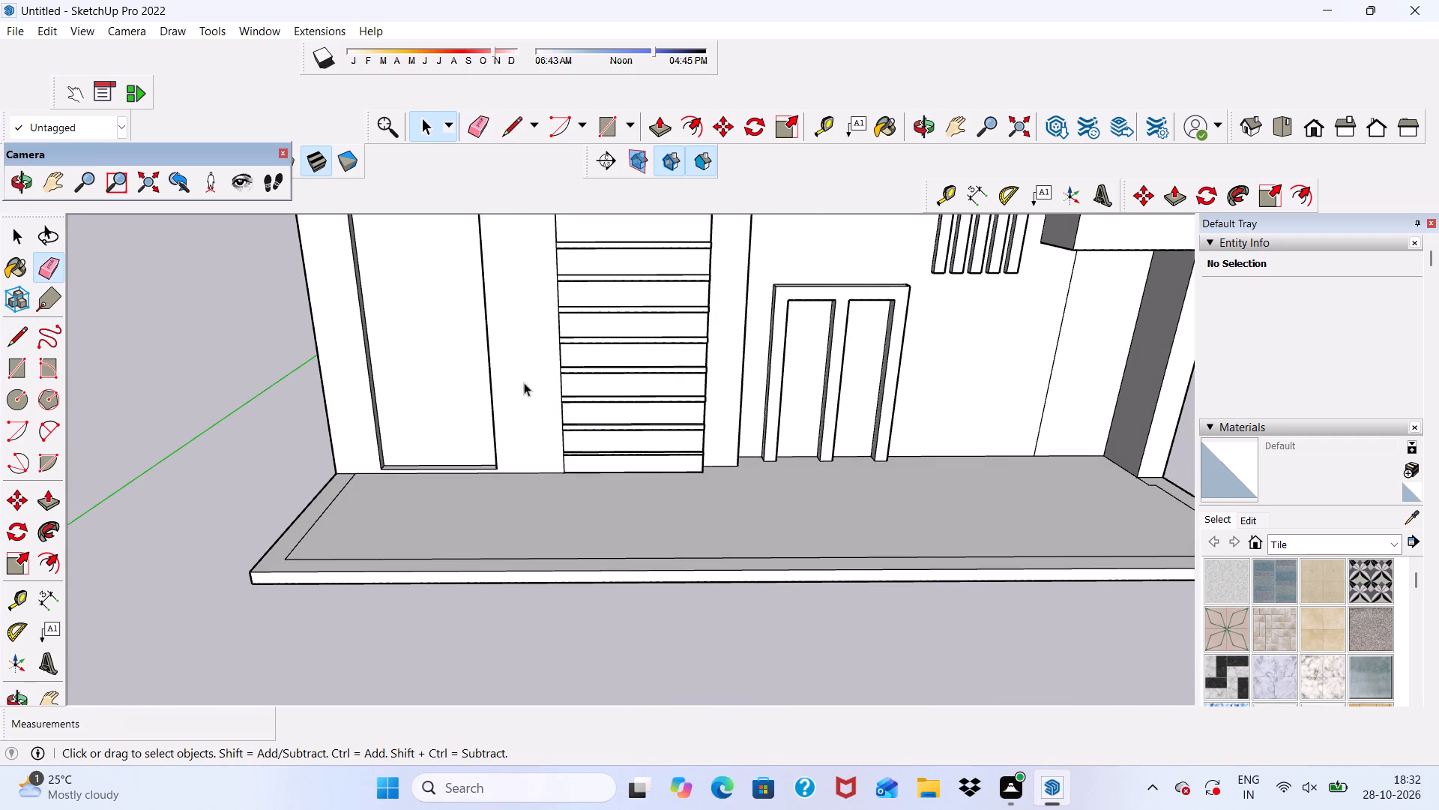
Push/Pull the slab's inset border face up 5' to raise the boundary wall.
{"action": "scroll", "coordinate": [525, 382], "scroll_direction": "down", "scroll_amount": 7}
{"action": "middle_click_drag", "start_coordinate": [492, 470], "coordinate": [420, 515]}
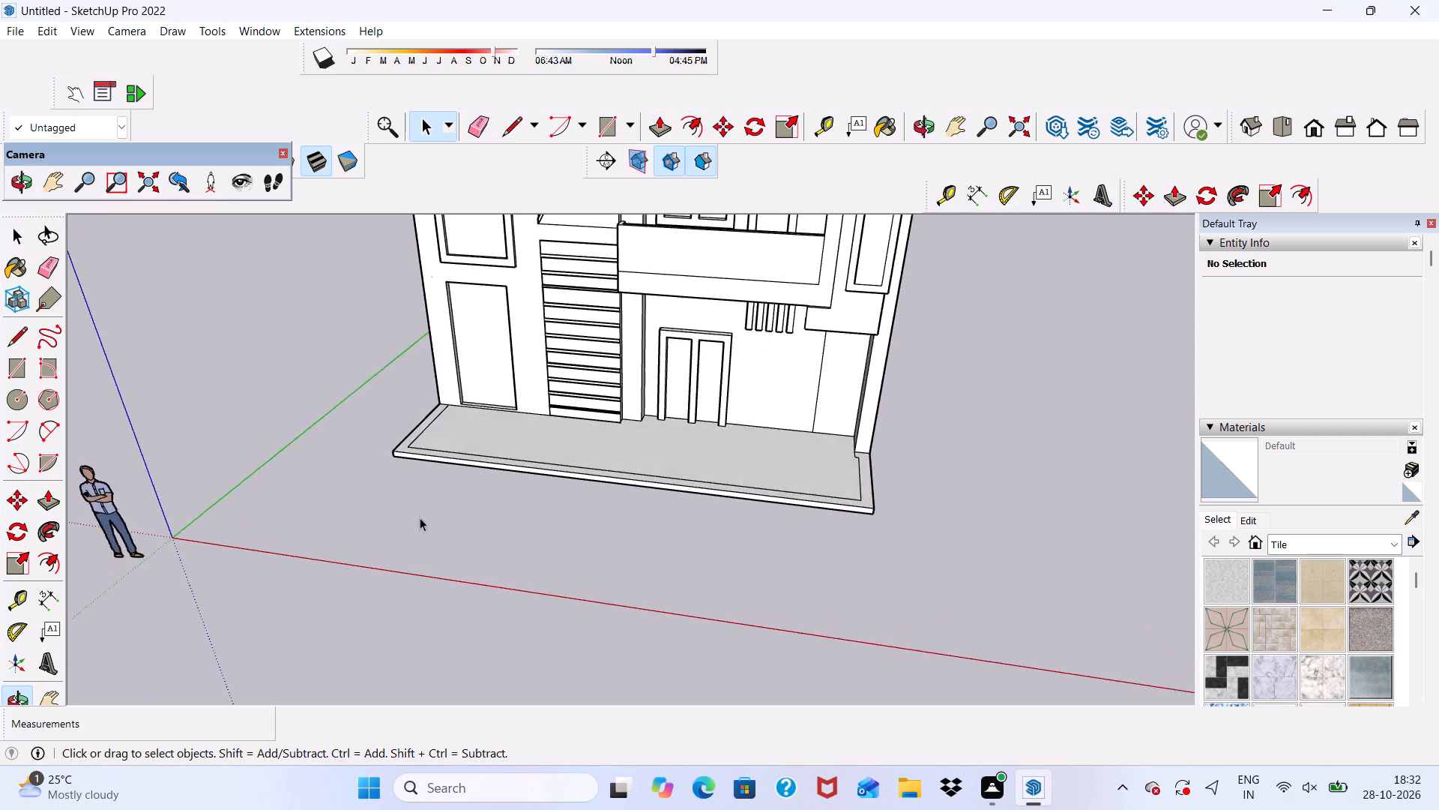
{"action": "scroll", "coordinate": [417, 516], "scroll_direction": "up", "scroll_amount": 4}
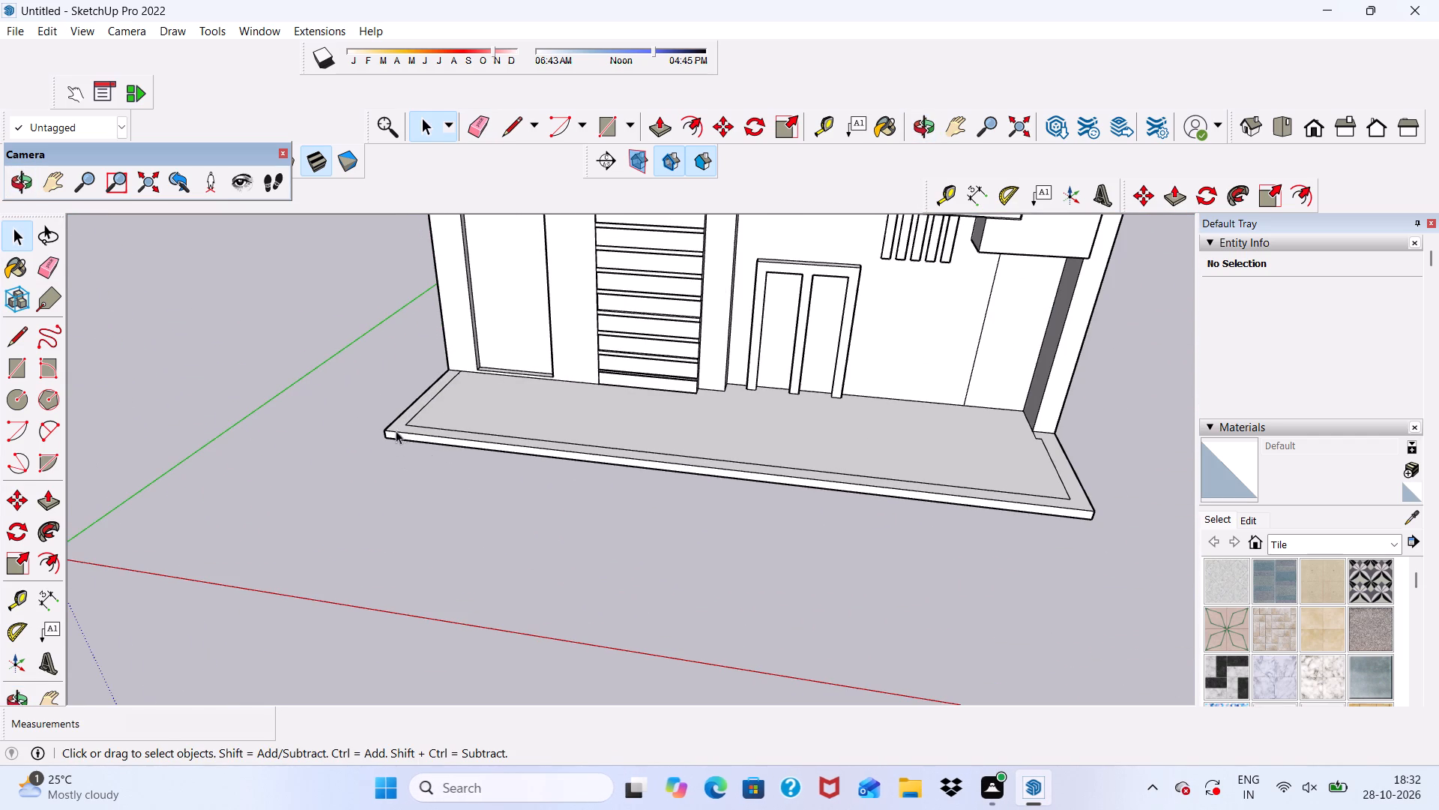
{"action": "left_click", "coordinate": [656, 126]}
{"action": "scroll", "coordinate": [585, 382], "scroll_direction": "up", "scroll_amount": 2}
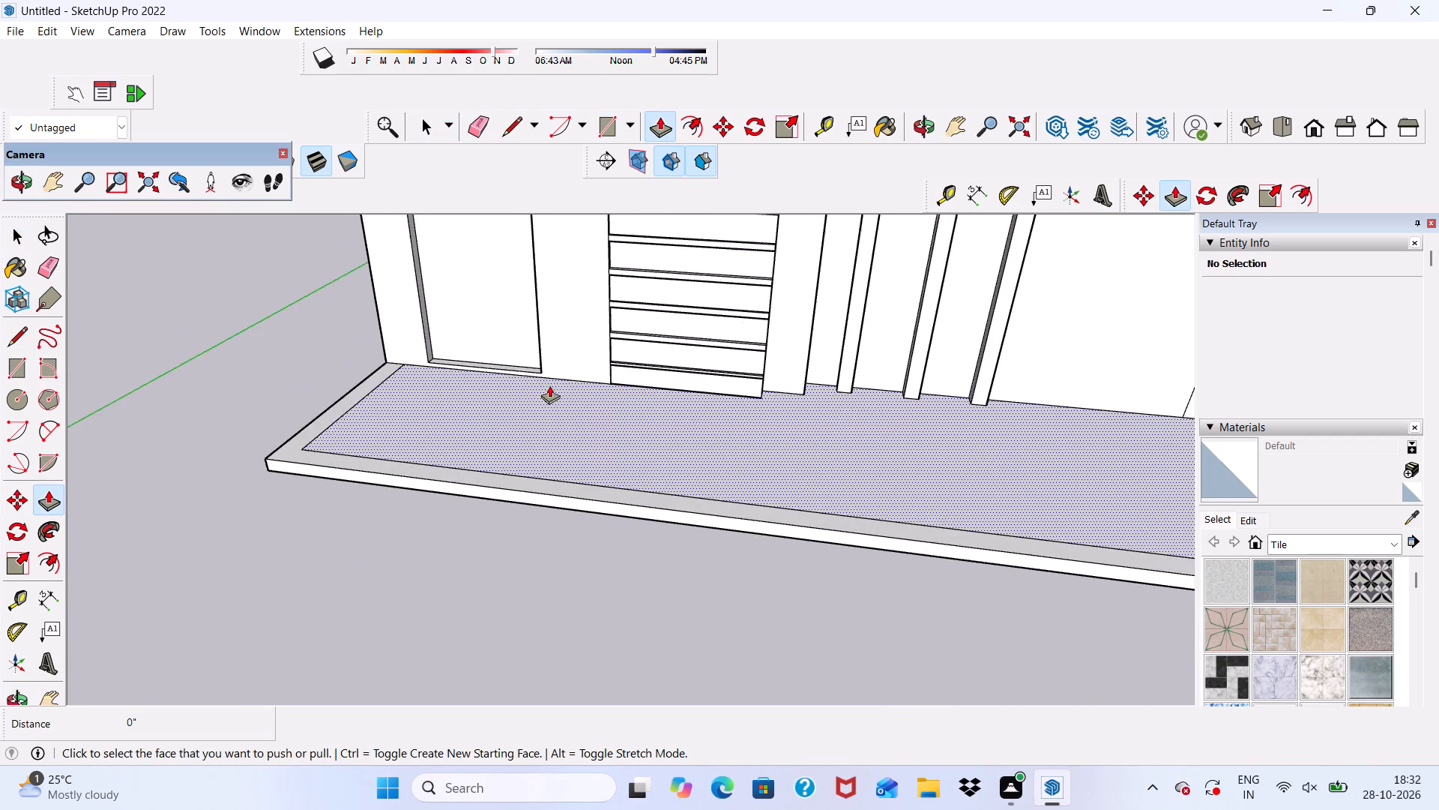
{"action": "scroll", "coordinate": [549, 385], "scroll_direction": "up", "scroll_amount": 9}
{"action": "left_click", "coordinate": [441, 475]}
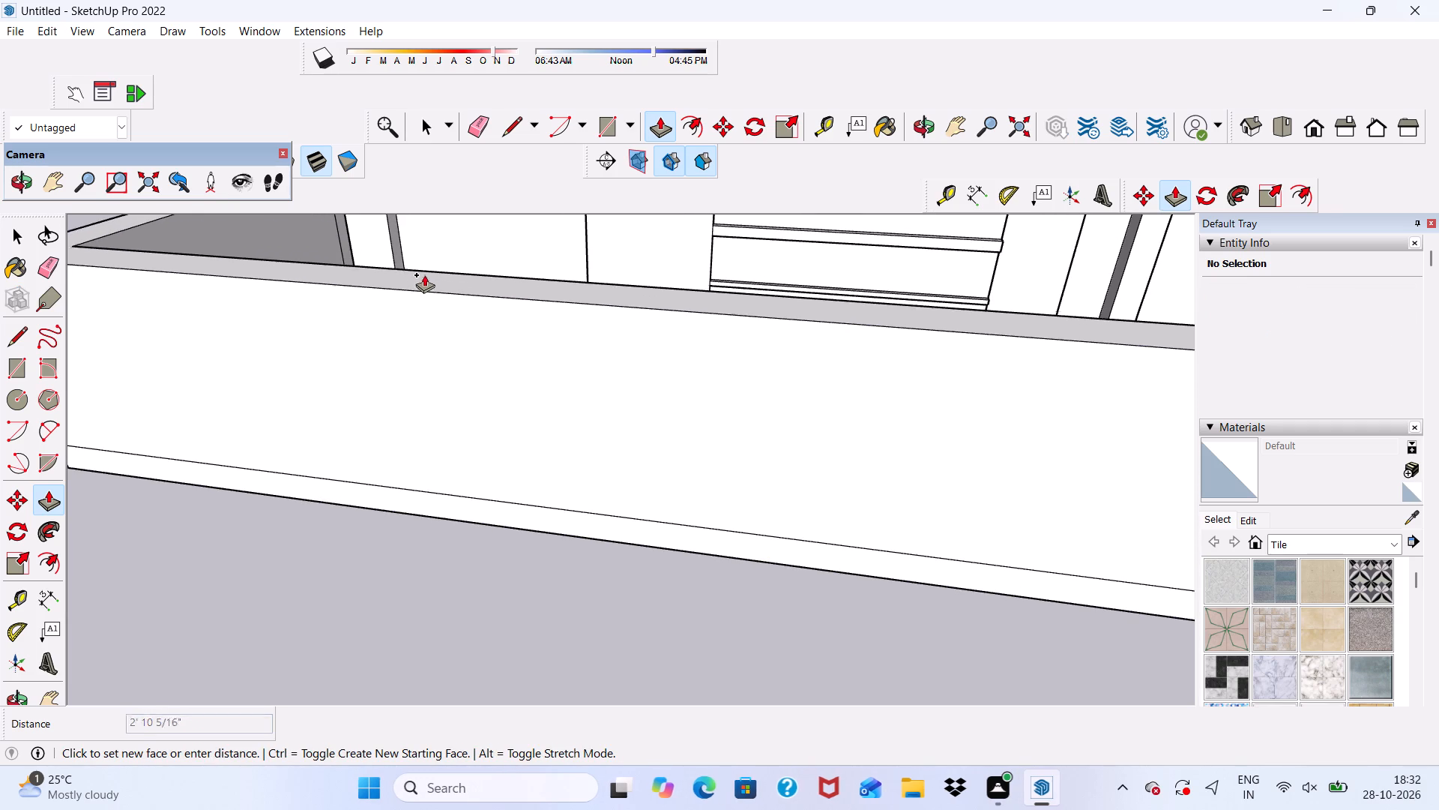
{"action": "key", "text": "5"}
{"action": "key", "text": "apostrophe"}
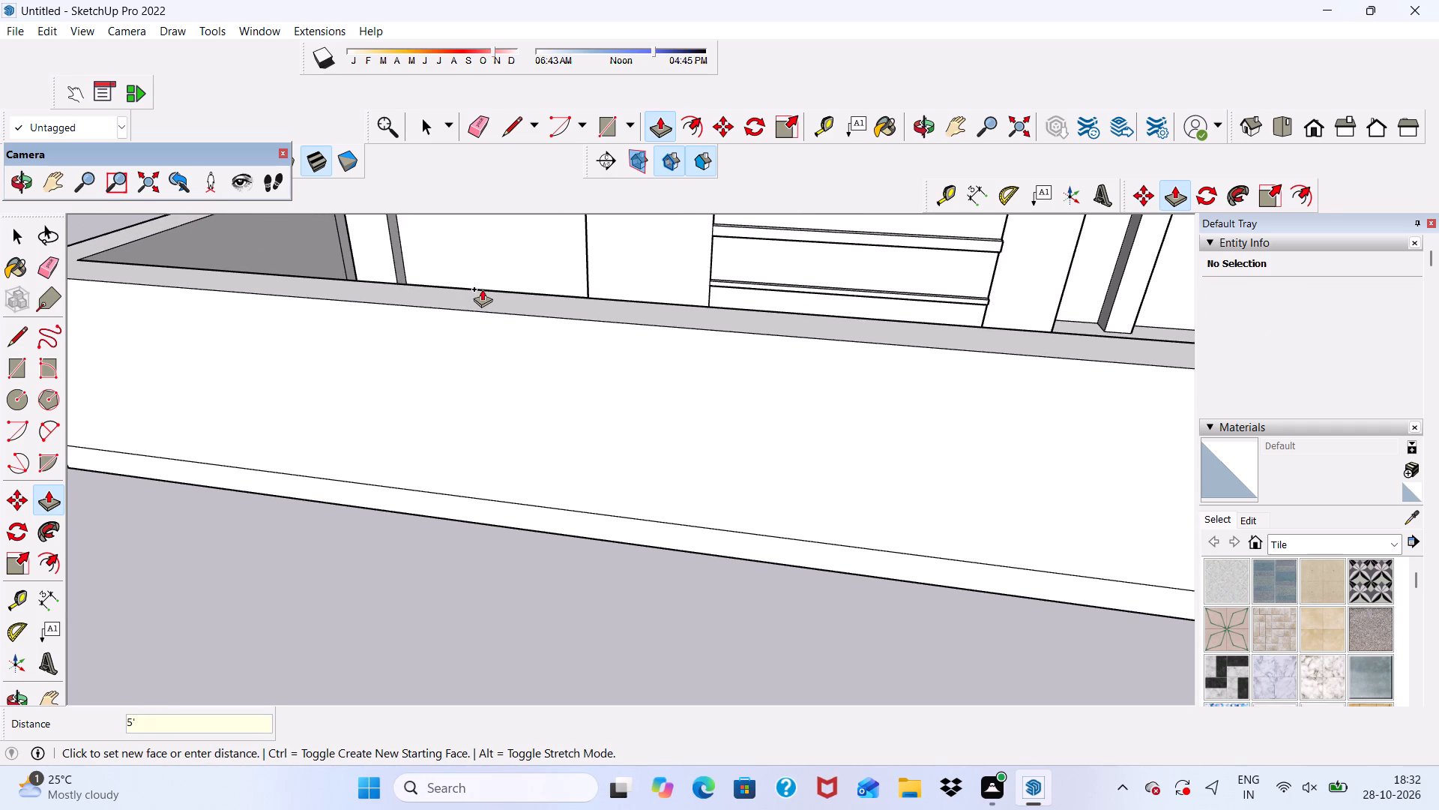
{"action": "key", "text": "Return"}
Erase the slab edge line running along the base of the boundary wall's long front face.
{"action": "scroll", "coordinate": [525, 517], "scroll_direction": "down", "scroll_amount": 2}
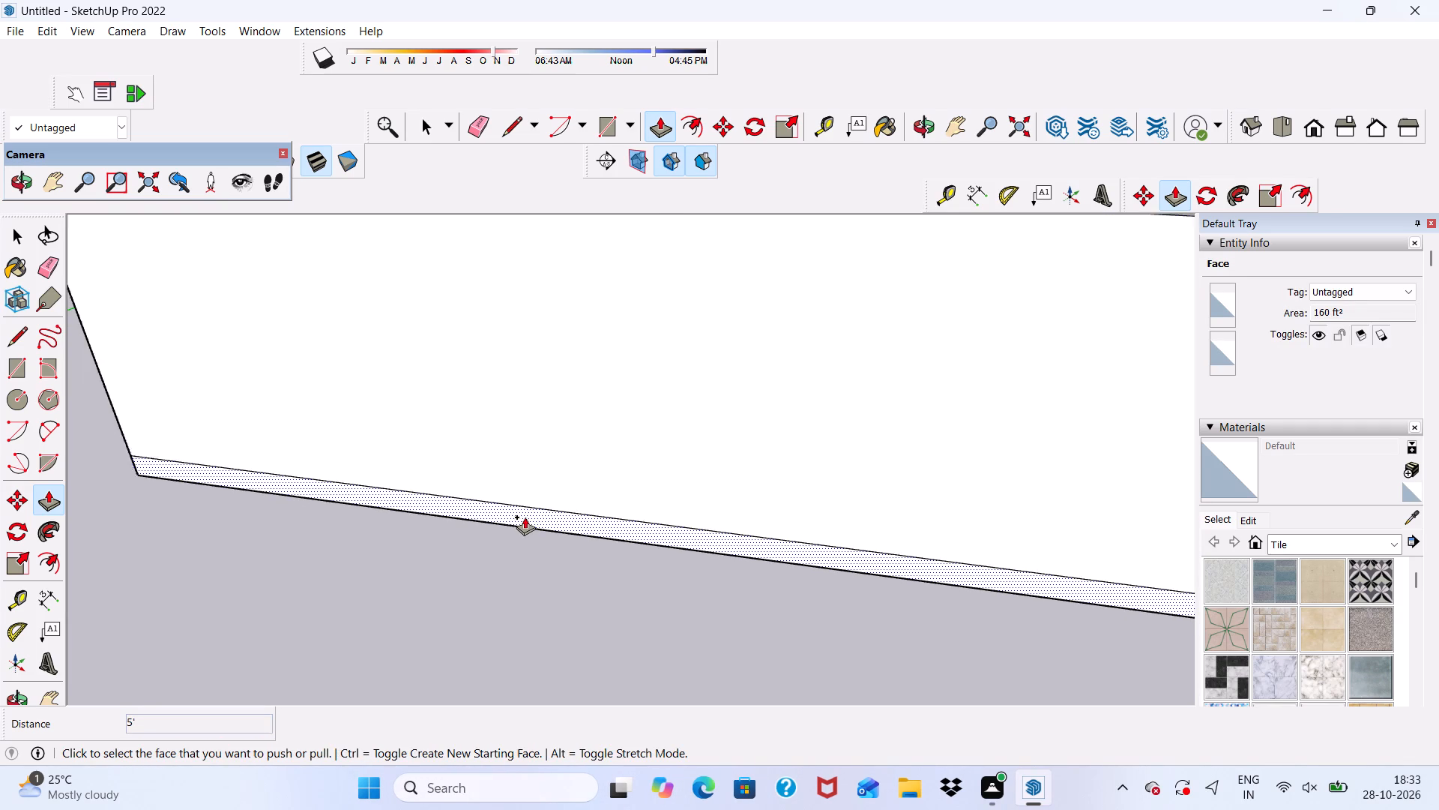
{"action": "scroll", "coordinate": [525, 517], "scroll_direction": "down", "scroll_amount": 1}
{"action": "left_click", "coordinate": [465, 122]}
{"action": "scroll", "coordinate": [518, 507], "scroll_direction": "up", "scroll_amount": 2}
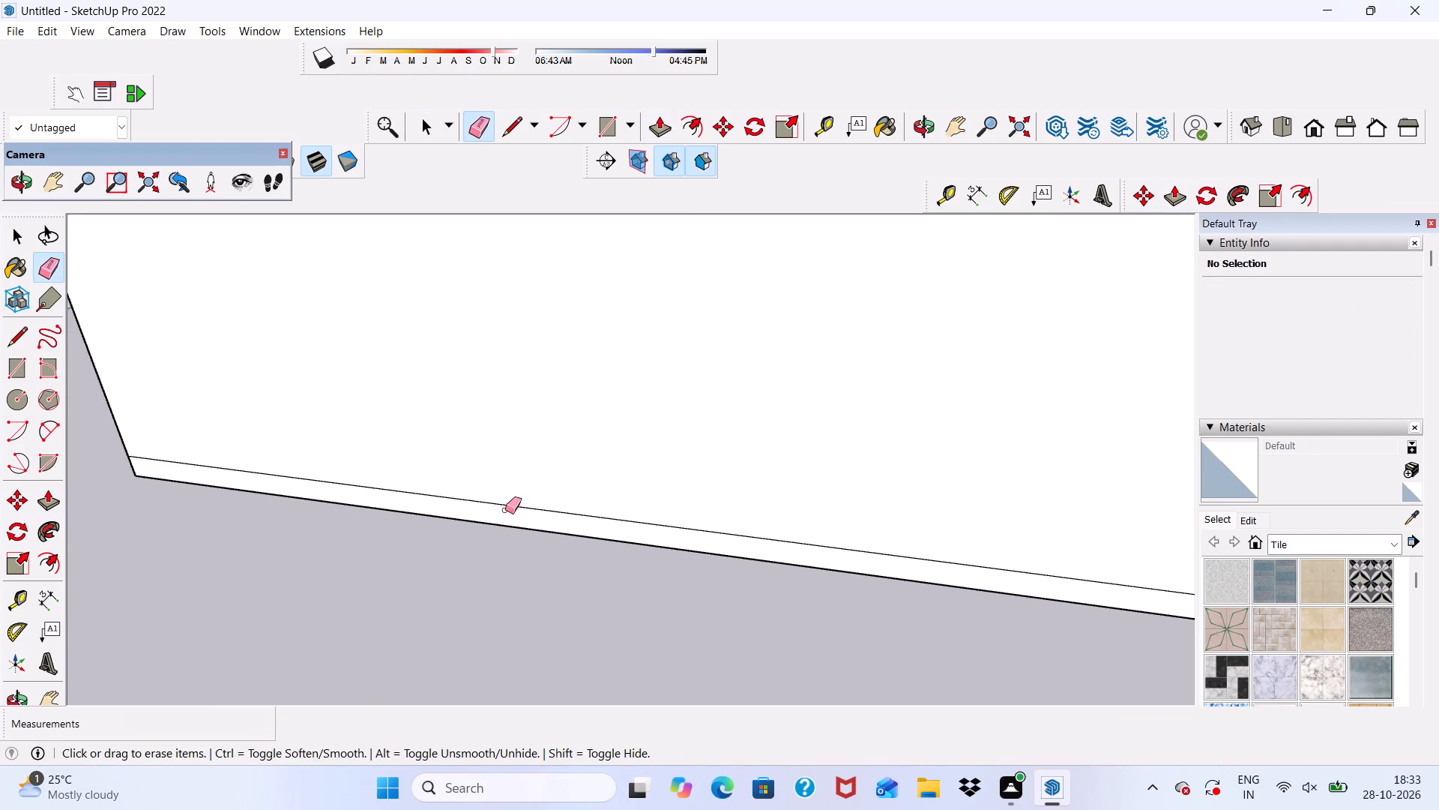
{"action": "scroll", "coordinate": [505, 510], "scroll_direction": "up", "scroll_amount": 1}
{"action": "left_click_drag", "start_coordinate": [508, 497], "coordinate": [513, 508]}
Erase the base line and vertical seam on the boundary wall's outer end face at the side pier end.
{"action": "scroll", "coordinate": [440, 433], "scroll_direction": "down", "scroll_amount": 12}
{"action": "middle_click_drag", "start_coordinate": [616, 489], "coordinate": [294, 466]}
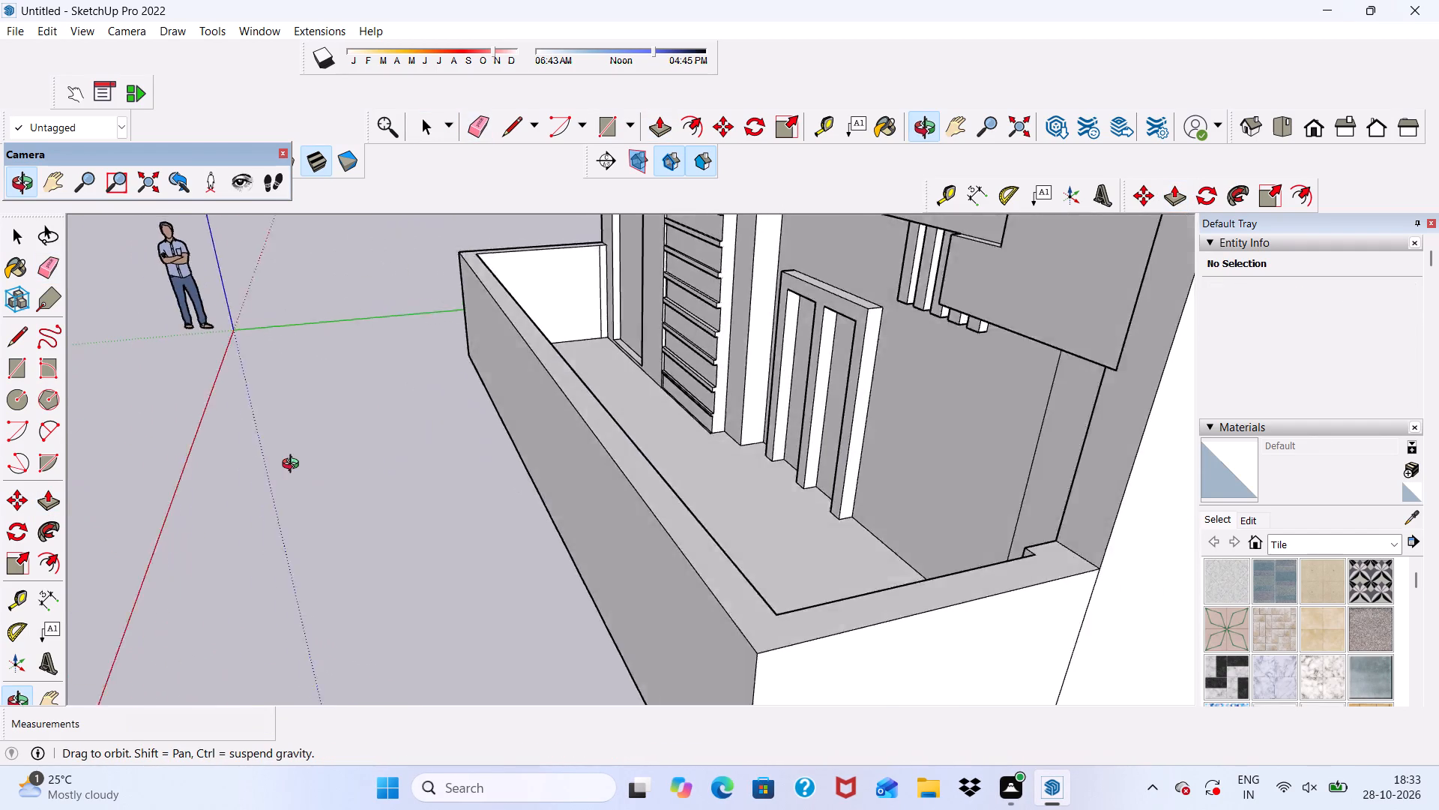
{"action": "middle_click_drag", "start_coordinate": [294, 466], "coordinate": [332, 430]}
{"action": "scroll", "coordinate": [488, 403], "scroll_direction": "up", "scroll_amount": 1}
{"action": "scroll", "coordinate": [567, 434], "scroll_direction": "down", "scroll_amount": 4}
{"action": "scroll", "coordinate": [791, 611], "scroll_direction": "up", "scroll_amount": 5}
{"action": "left_click_drag", "start_coordinate": [853, 668], "coordinate": [856, 679]}
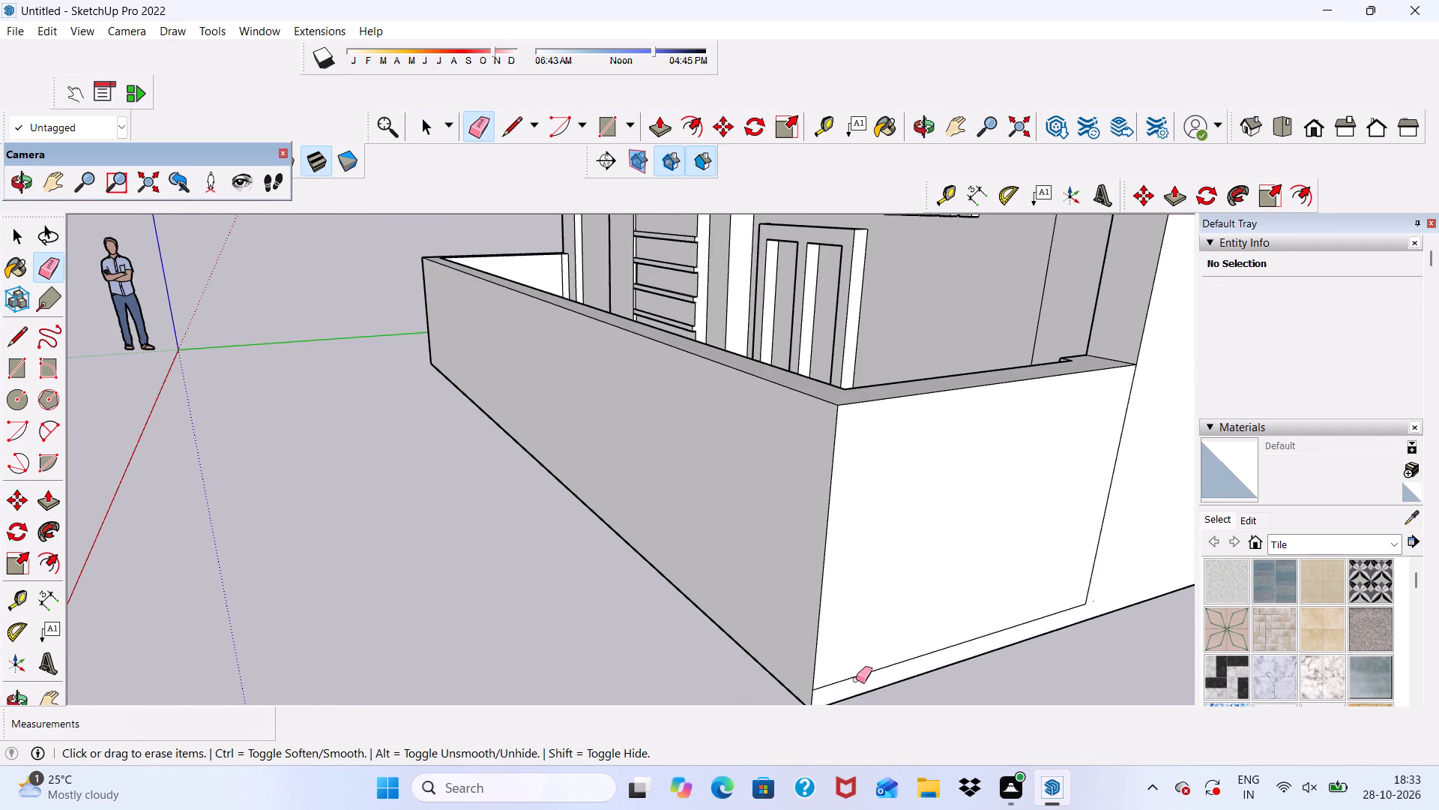
{"action": "left_click_drag", "start_coordinate": [856, 679], "coordinate": [862, 684]}
{"action": "left_click_drag", "start_coordinate": [1081, 513], "coordinate": [1141, 562]}
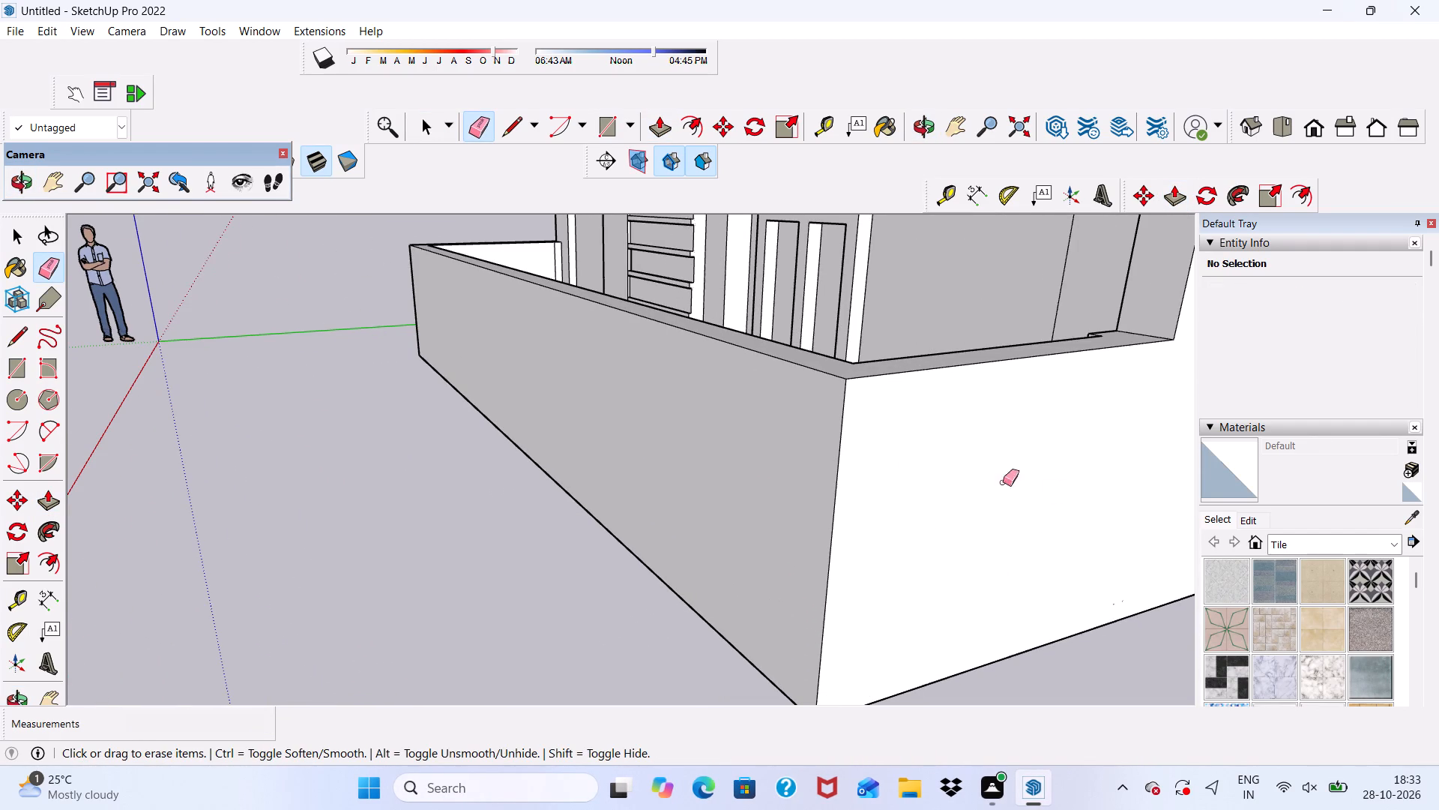
Erase the vertical seam between the boundary wall and the house side at the tall recessed panel end.
{"action": "scroll", "coordinate": [789, 492], "scroll_direction": "down", "scroll_amount": 5}
{"action": "middle_click_drag", "start_coordinate": [700, 543], "coordinate": [998, 530]}
{"action": "middle_click_drag", "start_coordinate": [356, 493], "coordinate": [809, 514]}
{"action": "scroll", "coordinate": [615, 502], "scroll_direction": "up", "scroll_amount": 5}
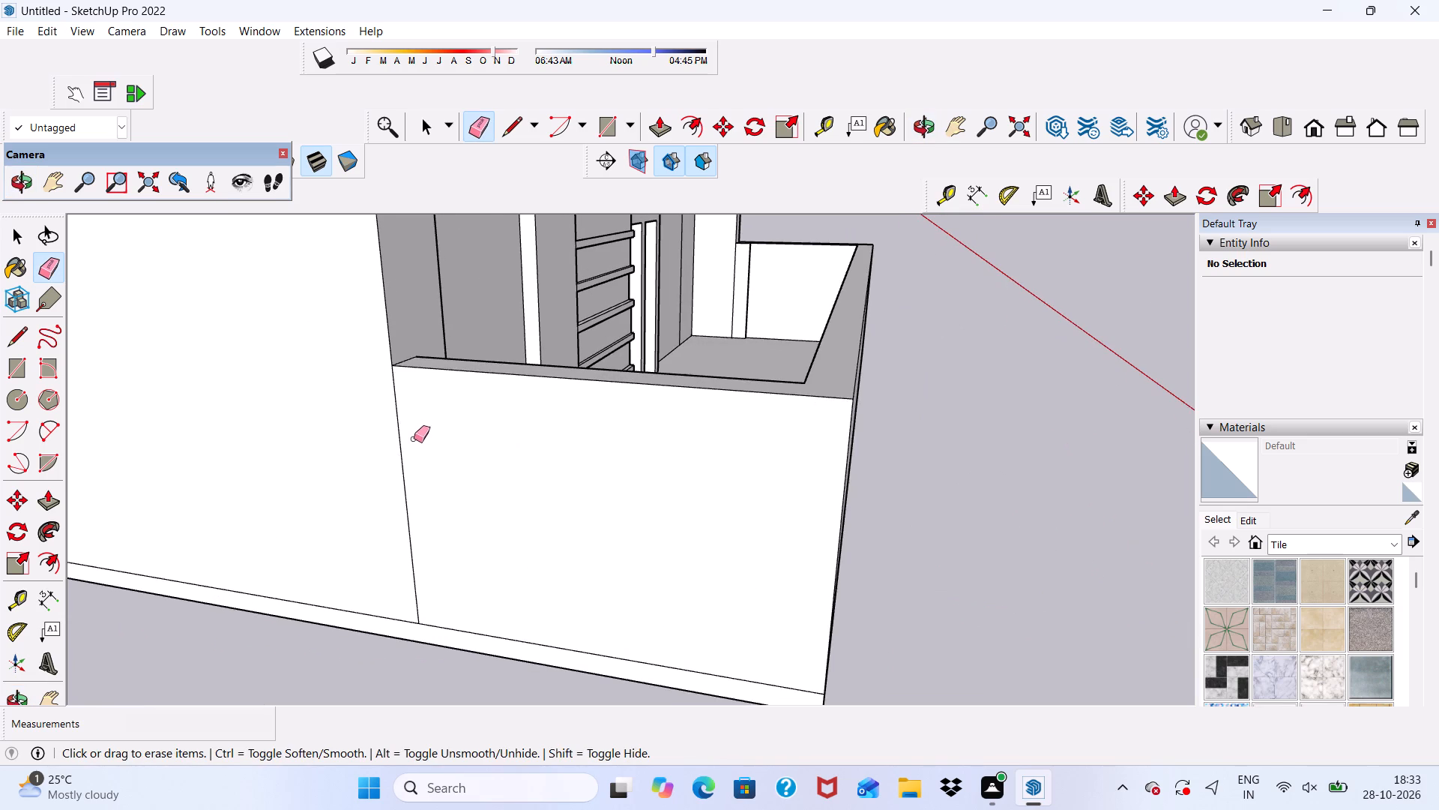
{"action": "left_click_drag", "start_coordinate": [411, 442], "coordinate": [379, 481]}
{"action": "scroll", "coordinate": [426, 442], "scroll_direction": "down", "scroll_amount": 6}
{"action": "middle_click_drag", "start_coordinate": [572, 526], "coordinate": [180, 529]}
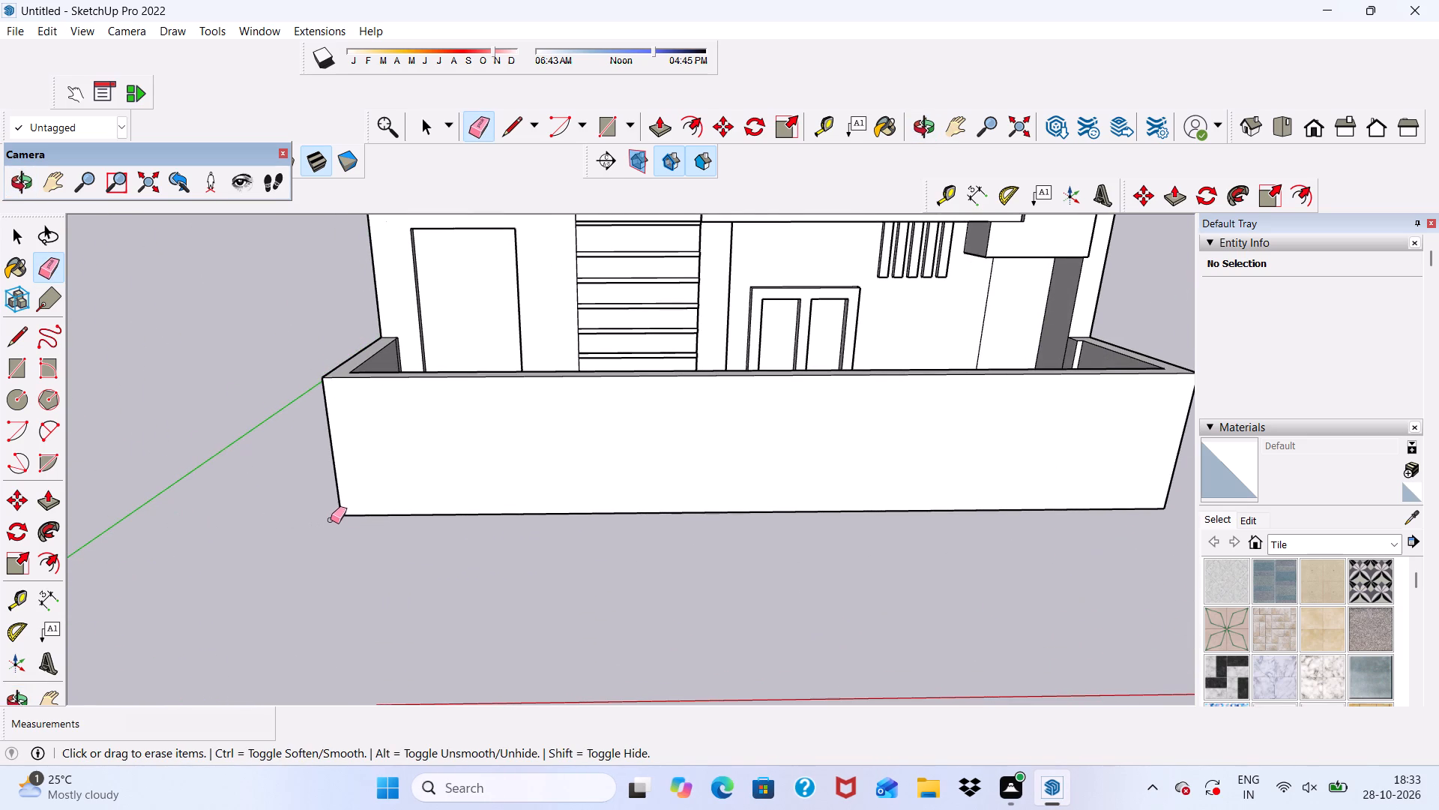
{"action": "key", "text": "space"}
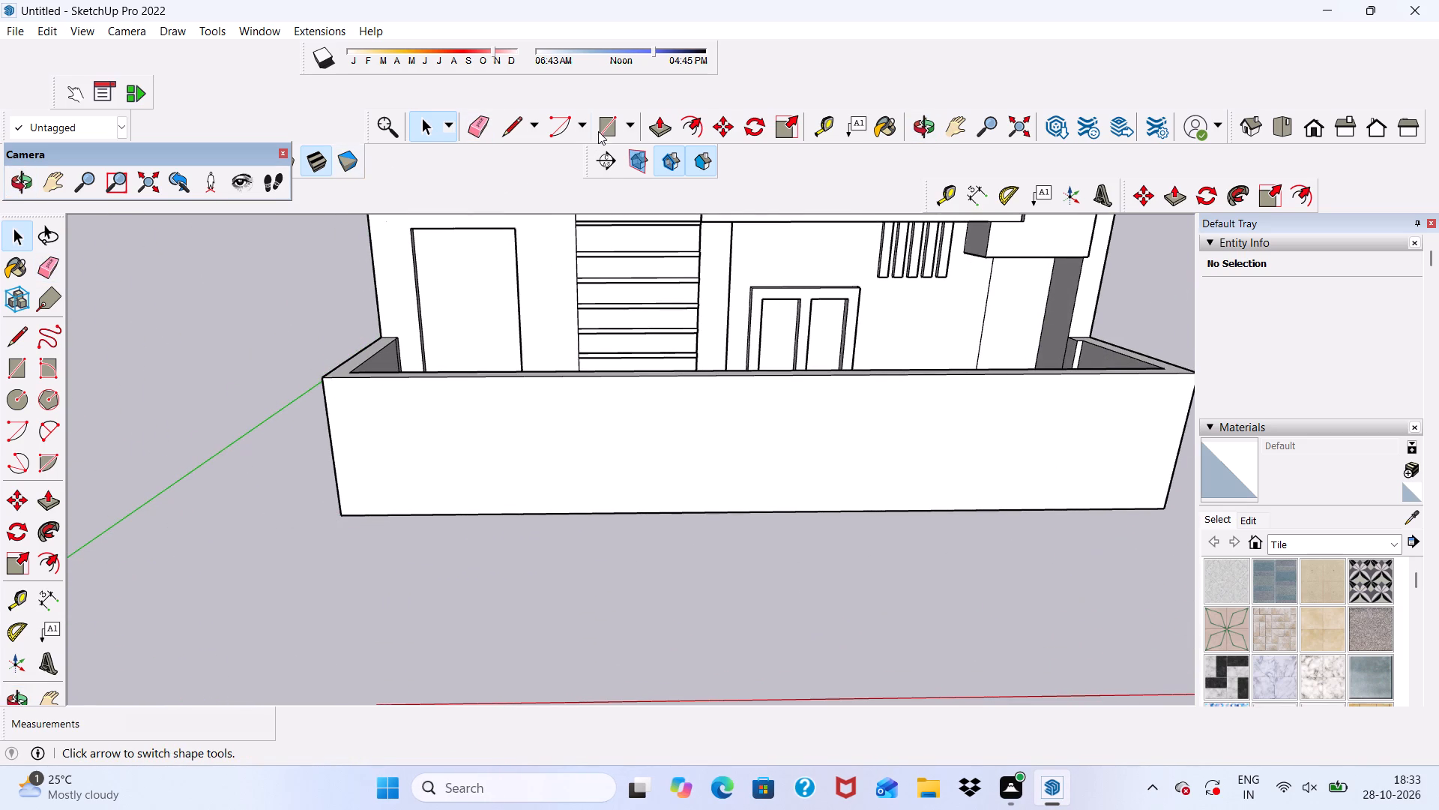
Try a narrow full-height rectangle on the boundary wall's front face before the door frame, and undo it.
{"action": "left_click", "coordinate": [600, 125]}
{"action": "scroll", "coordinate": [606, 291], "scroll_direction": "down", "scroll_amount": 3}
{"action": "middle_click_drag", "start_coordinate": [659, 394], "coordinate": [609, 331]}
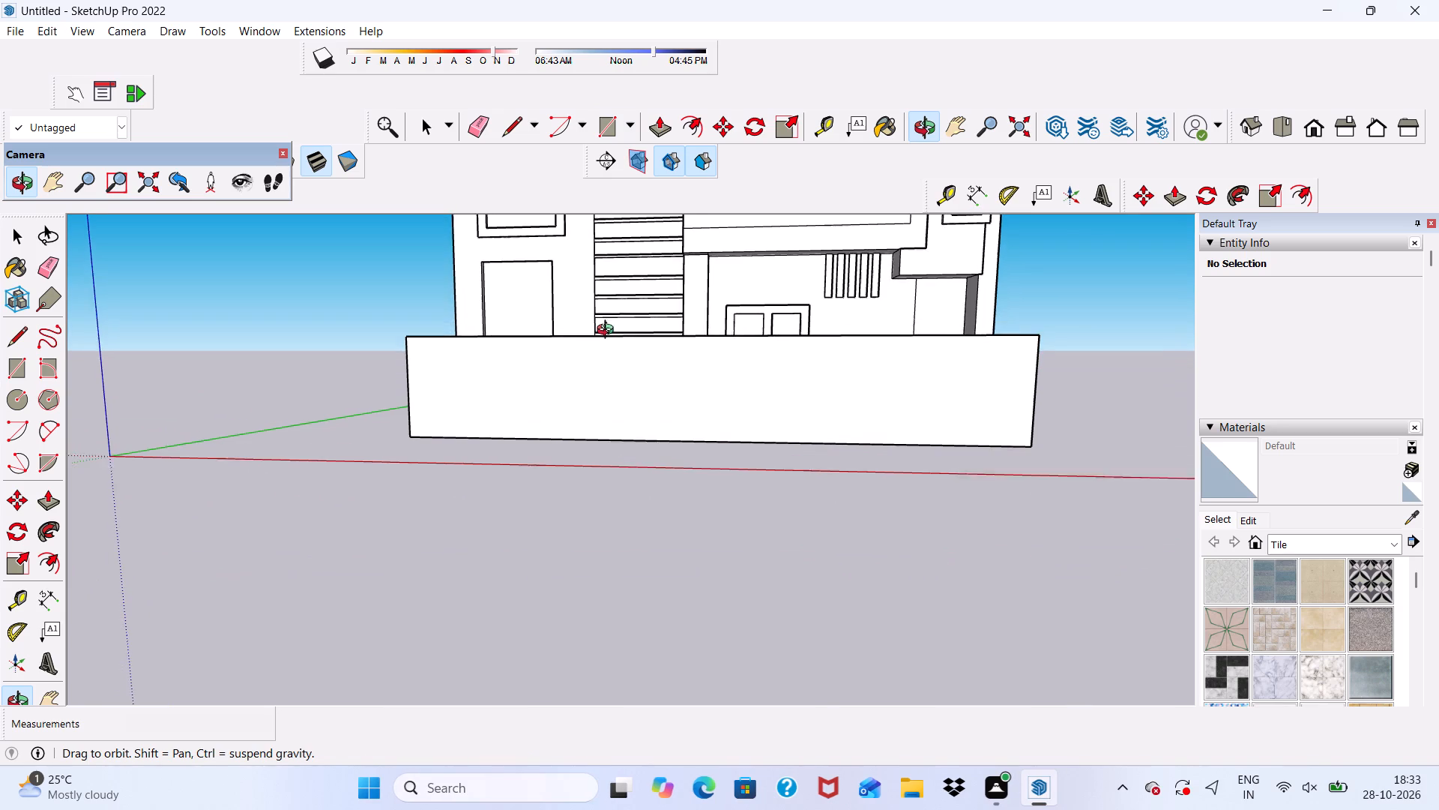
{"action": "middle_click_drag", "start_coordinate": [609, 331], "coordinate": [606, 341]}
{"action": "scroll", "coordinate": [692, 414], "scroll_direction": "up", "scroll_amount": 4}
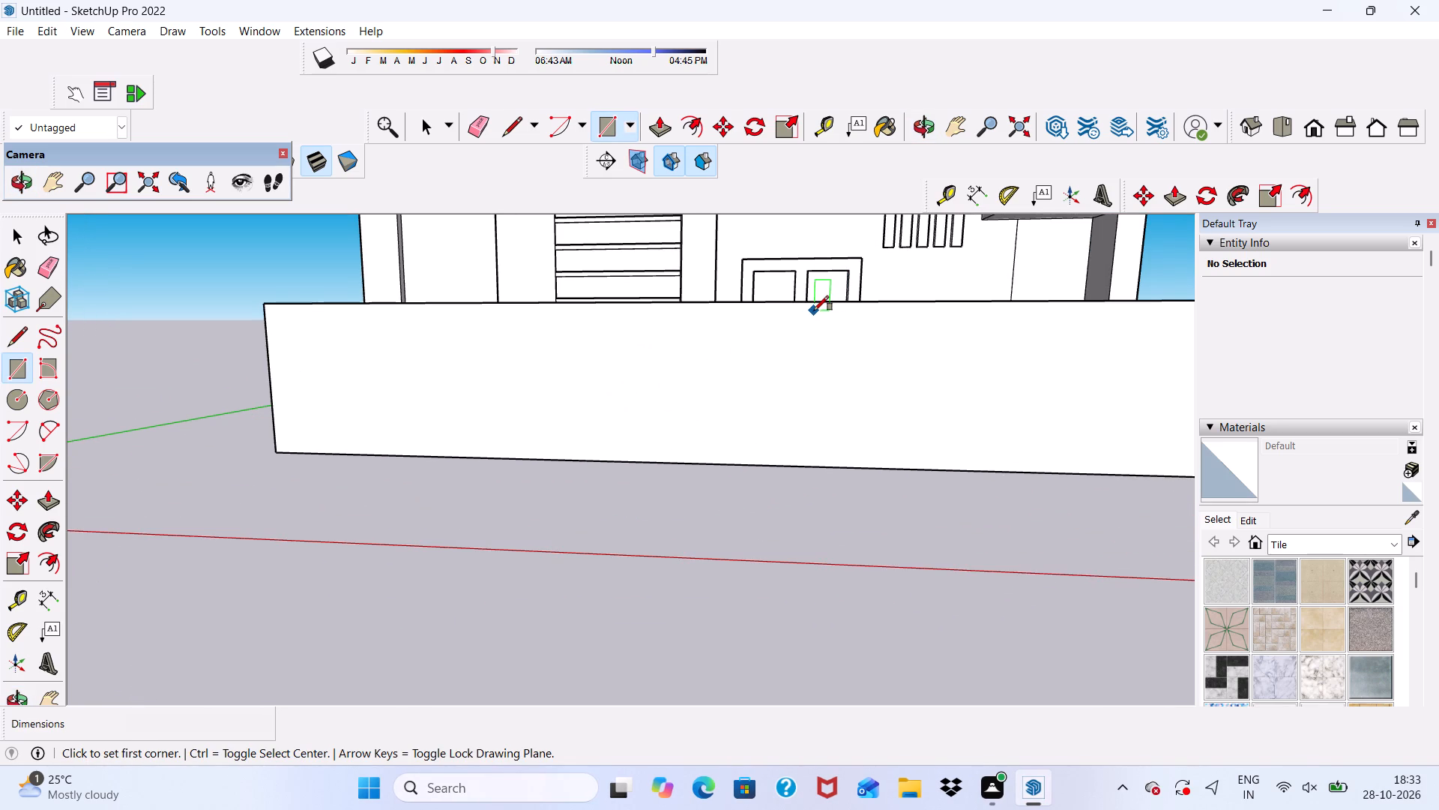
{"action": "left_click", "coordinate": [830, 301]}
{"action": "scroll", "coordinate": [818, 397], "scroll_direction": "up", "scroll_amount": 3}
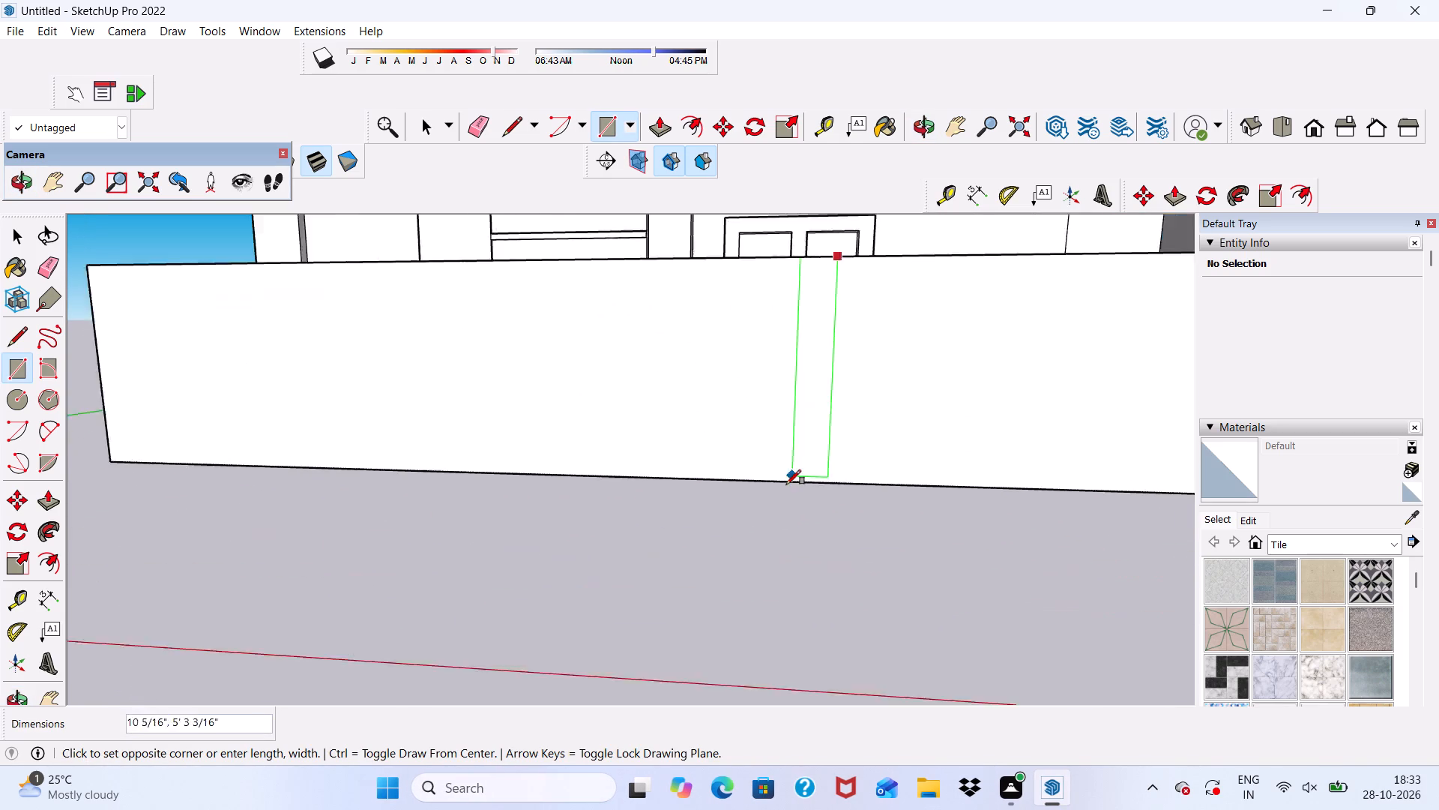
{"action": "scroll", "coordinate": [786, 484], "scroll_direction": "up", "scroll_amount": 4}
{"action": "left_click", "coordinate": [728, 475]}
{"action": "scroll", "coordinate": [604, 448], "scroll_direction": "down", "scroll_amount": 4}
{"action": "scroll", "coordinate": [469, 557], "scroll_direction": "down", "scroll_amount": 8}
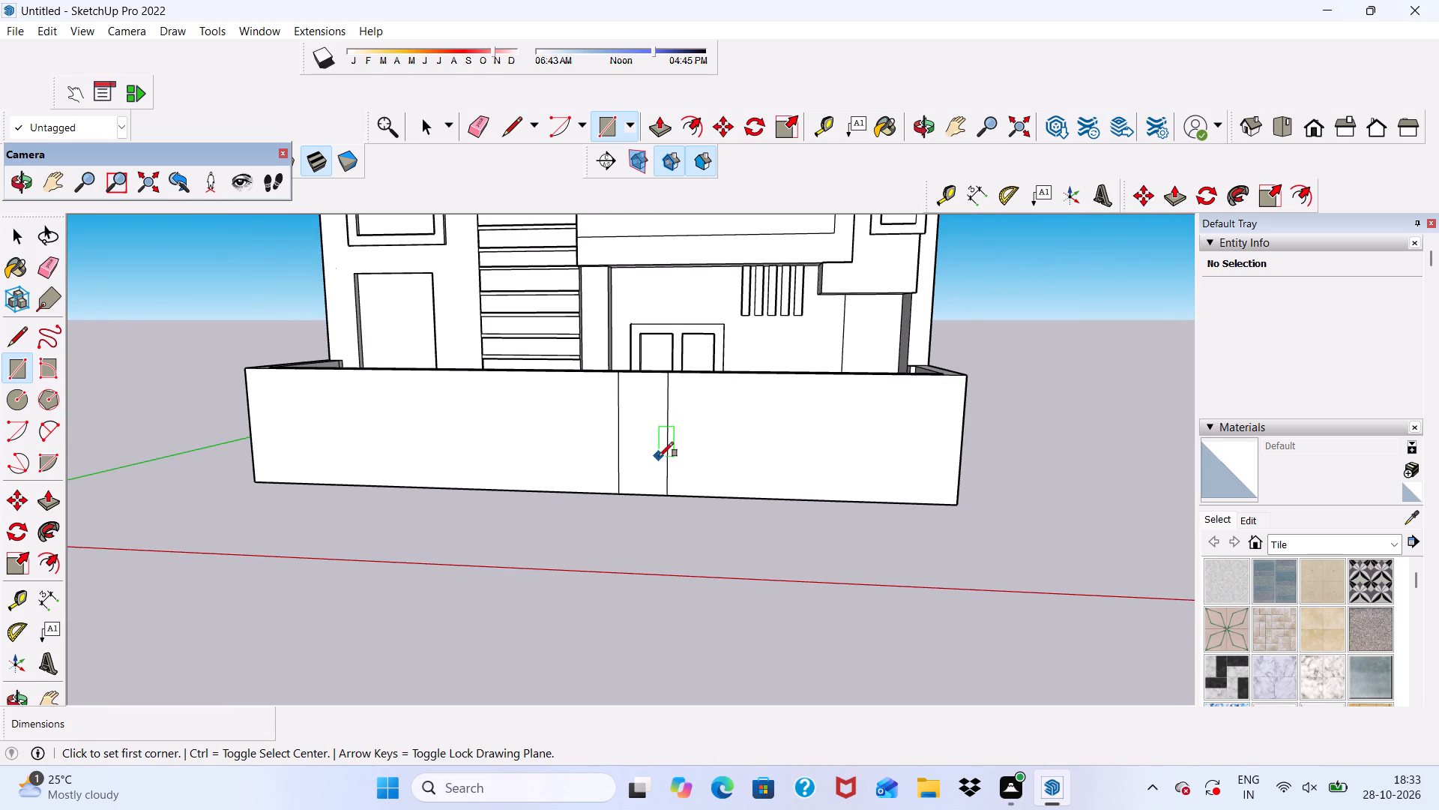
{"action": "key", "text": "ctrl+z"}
Draw a full-height rectangle about 1' 9" wide on the boundary wall's front face, in front of the door frame.
{"action": "scroll", "coordinate": [666, 390], "scroll_direction": "up", "scroll_amount": 4}
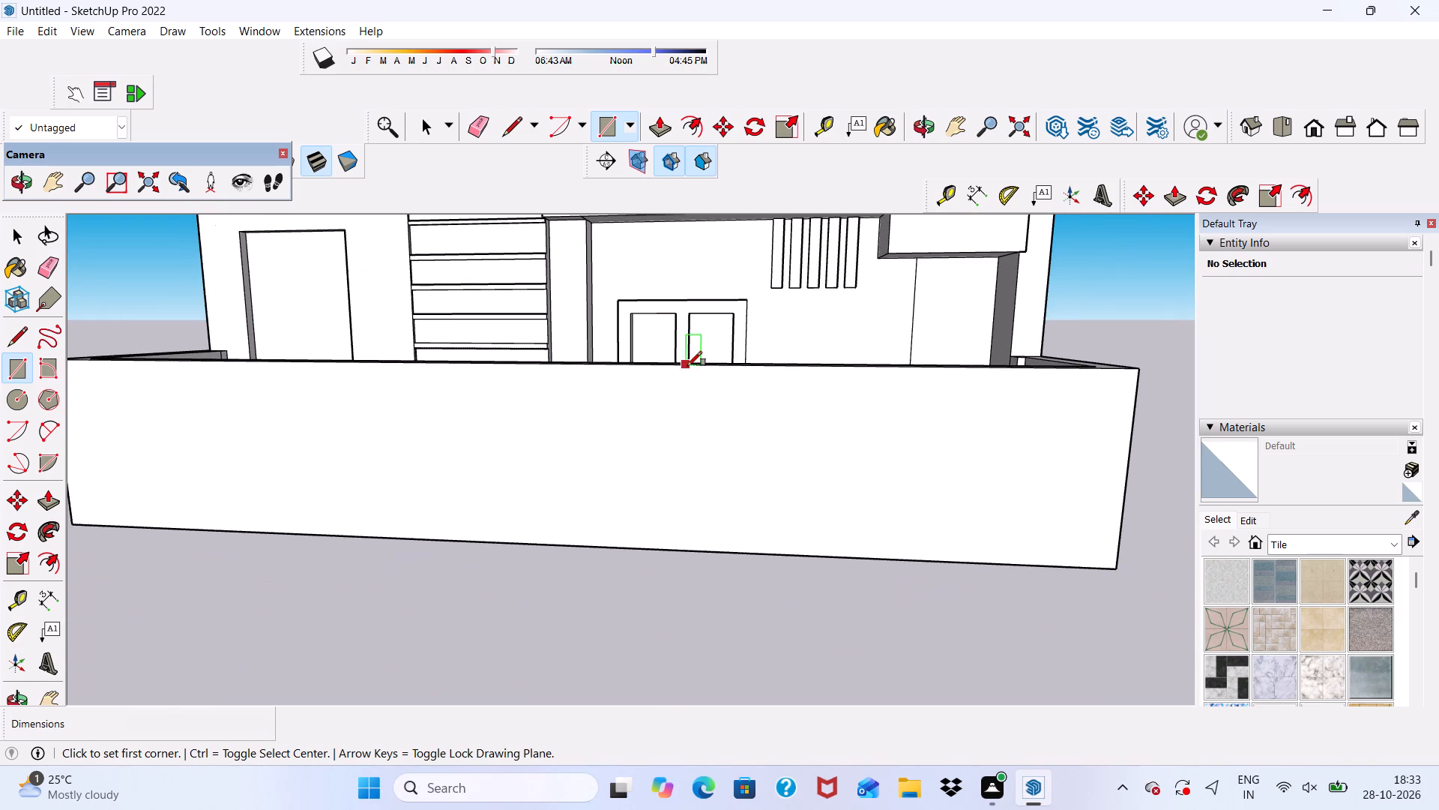
{"action": "left_click", "coordinate": [687, 367]}
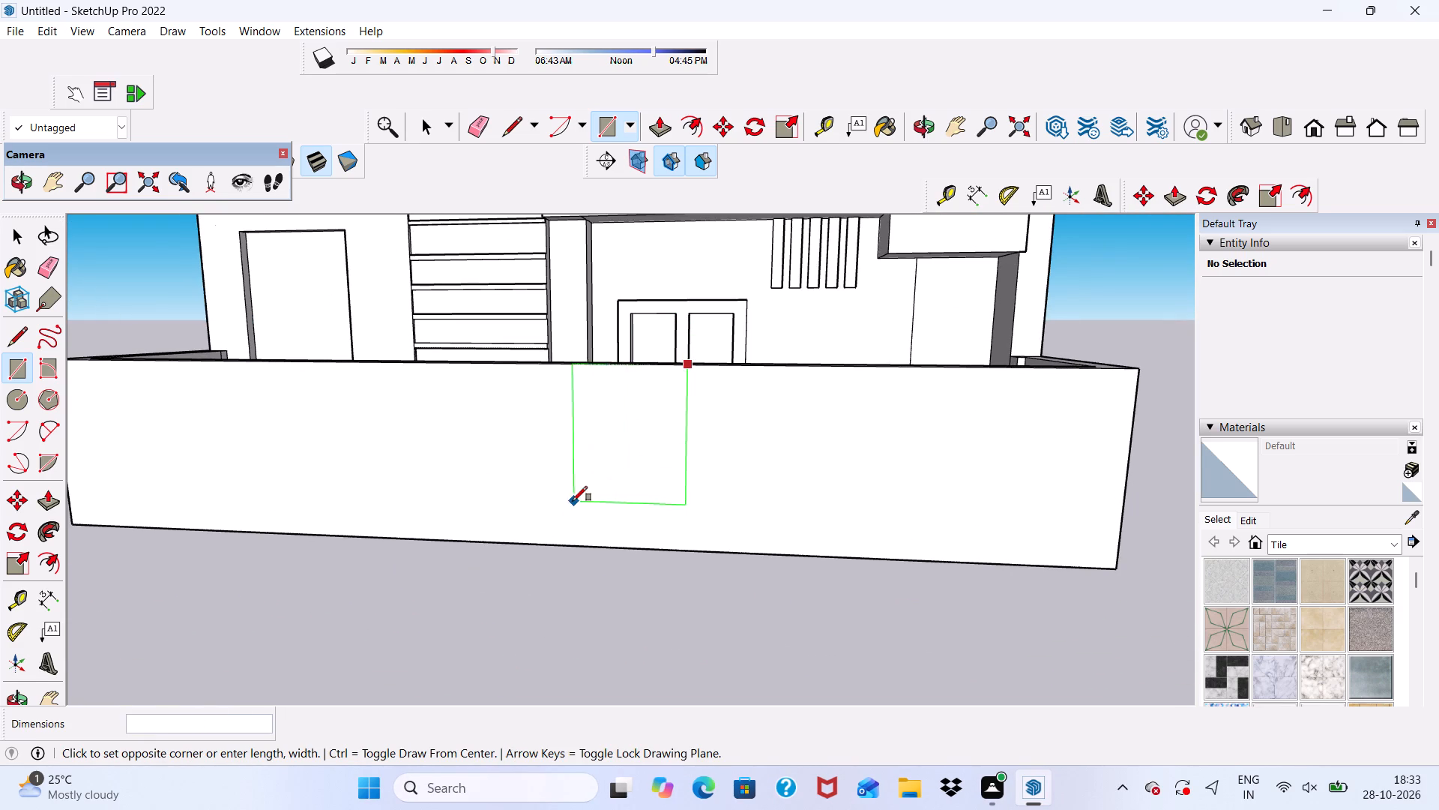
{"action": "scroll", "coordinate": [550, 656], "scroll_direction": "up", "scroll_amount": 4}
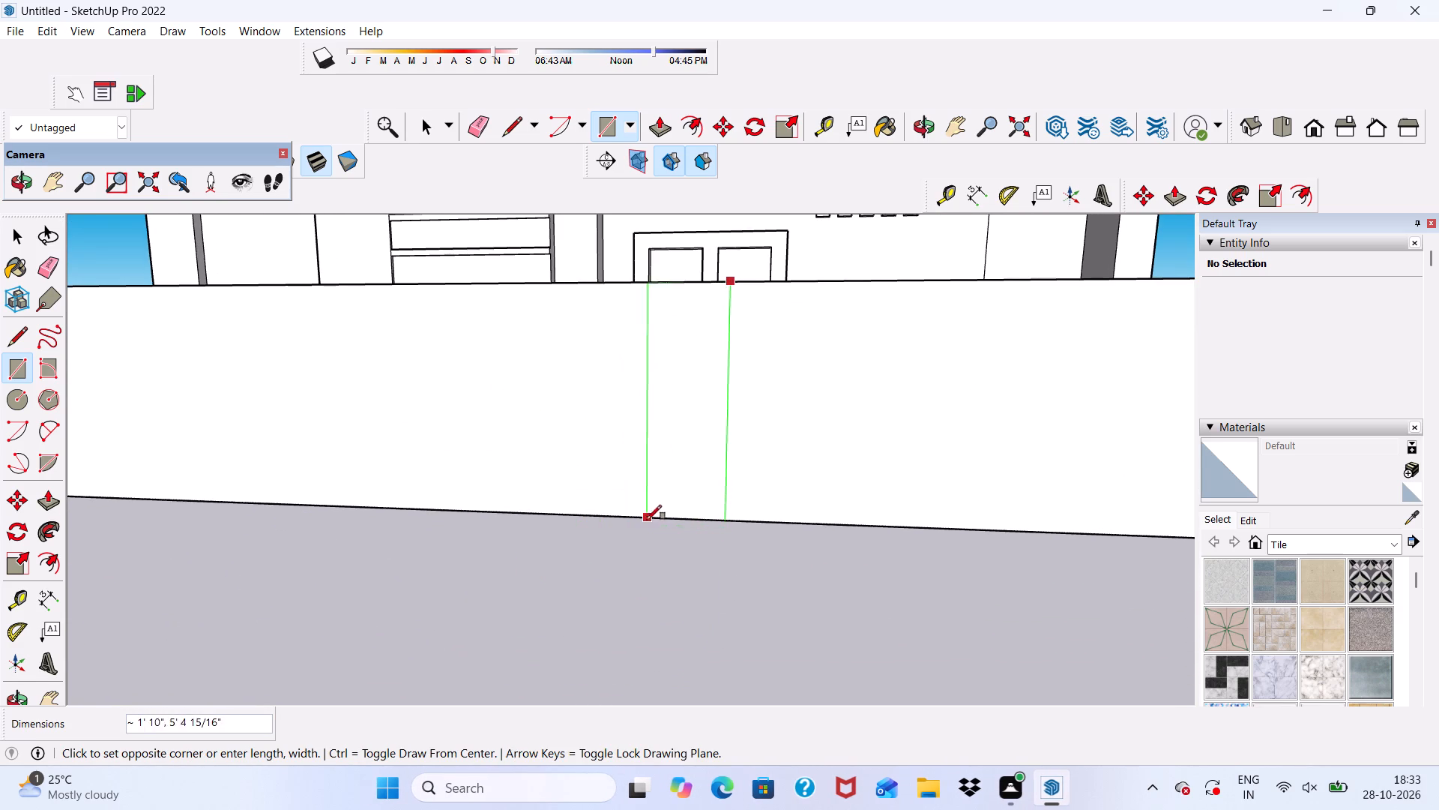
{"action": "left_click", "coordinate": [651, 514]}
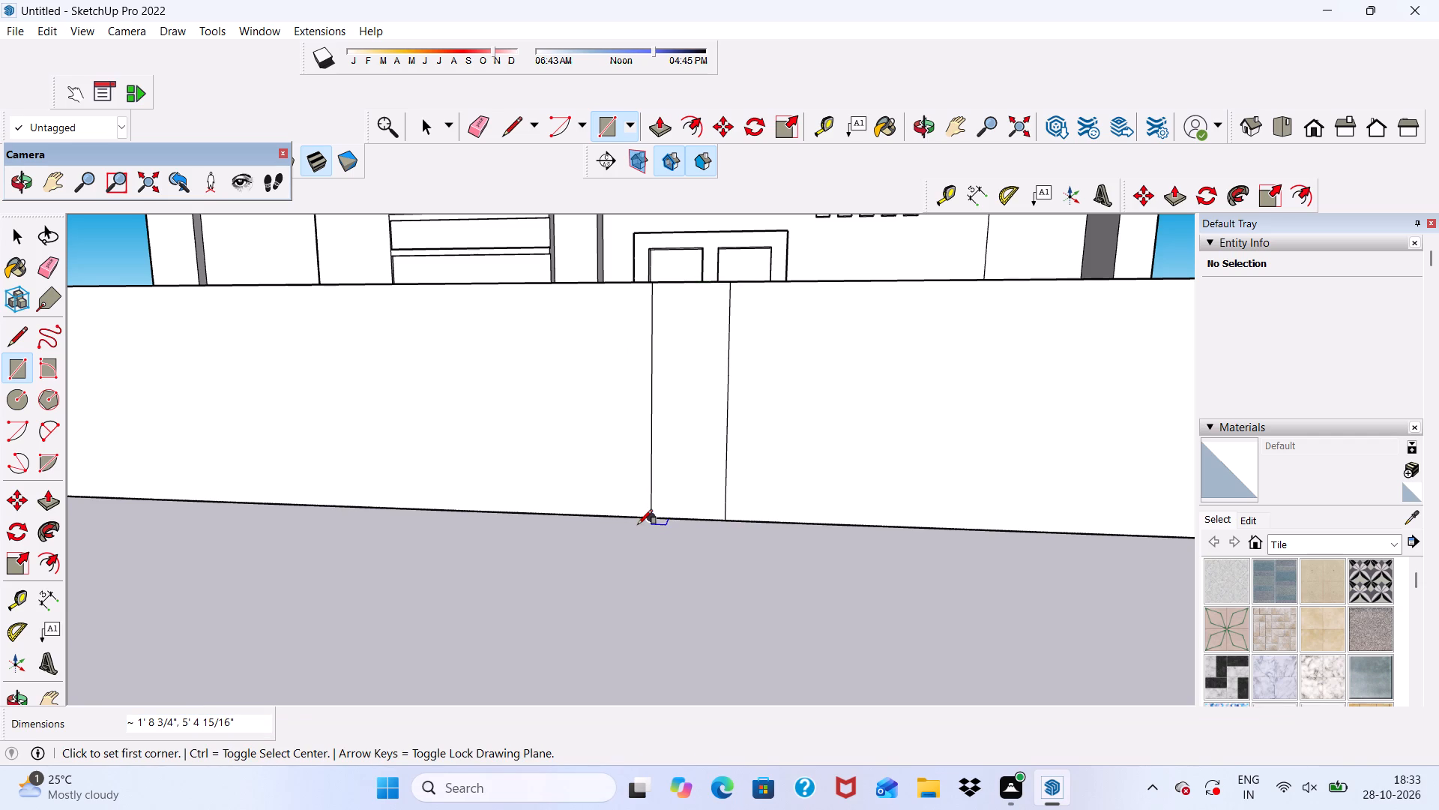
Draw a full-height rectangle about 1' 6" wide on the wall's front face from its top corner at the side pier end.
{"action": "scroll", "coordinate": [623, 513], "scroll_direction": "down", "scroll_amount": 4}
{"action": "scroll", "coordinate": [552, 492], "scroll_direction": "down", "scroll_amount": 5}
{"action": "scroll", "coordinate": [875, 406], "scroll_direction": "up", "scroll_amount": 5}
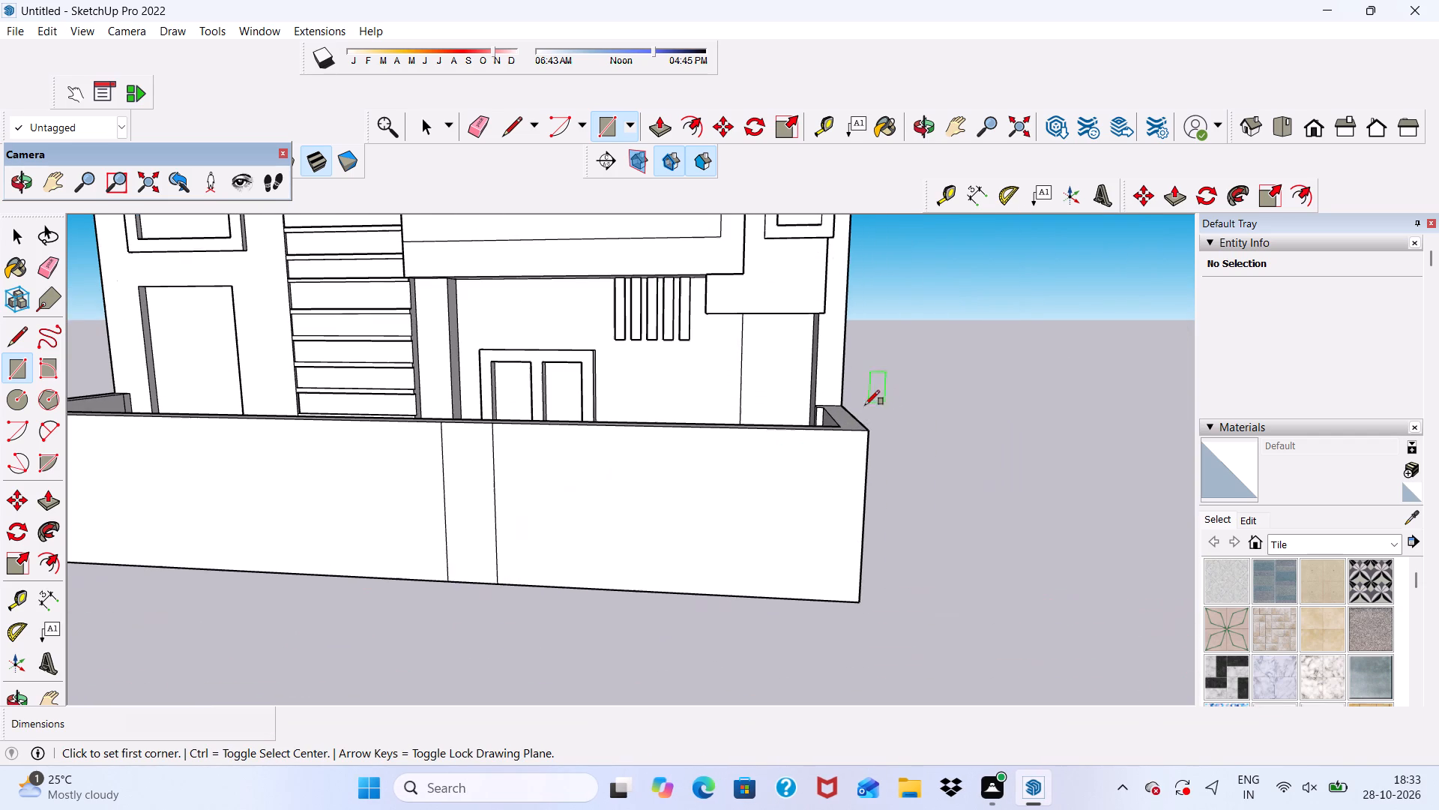
{"action": "scroll", "coordinate": [864, 472], "scroll_direction": "up", "scroll_amount": 5}
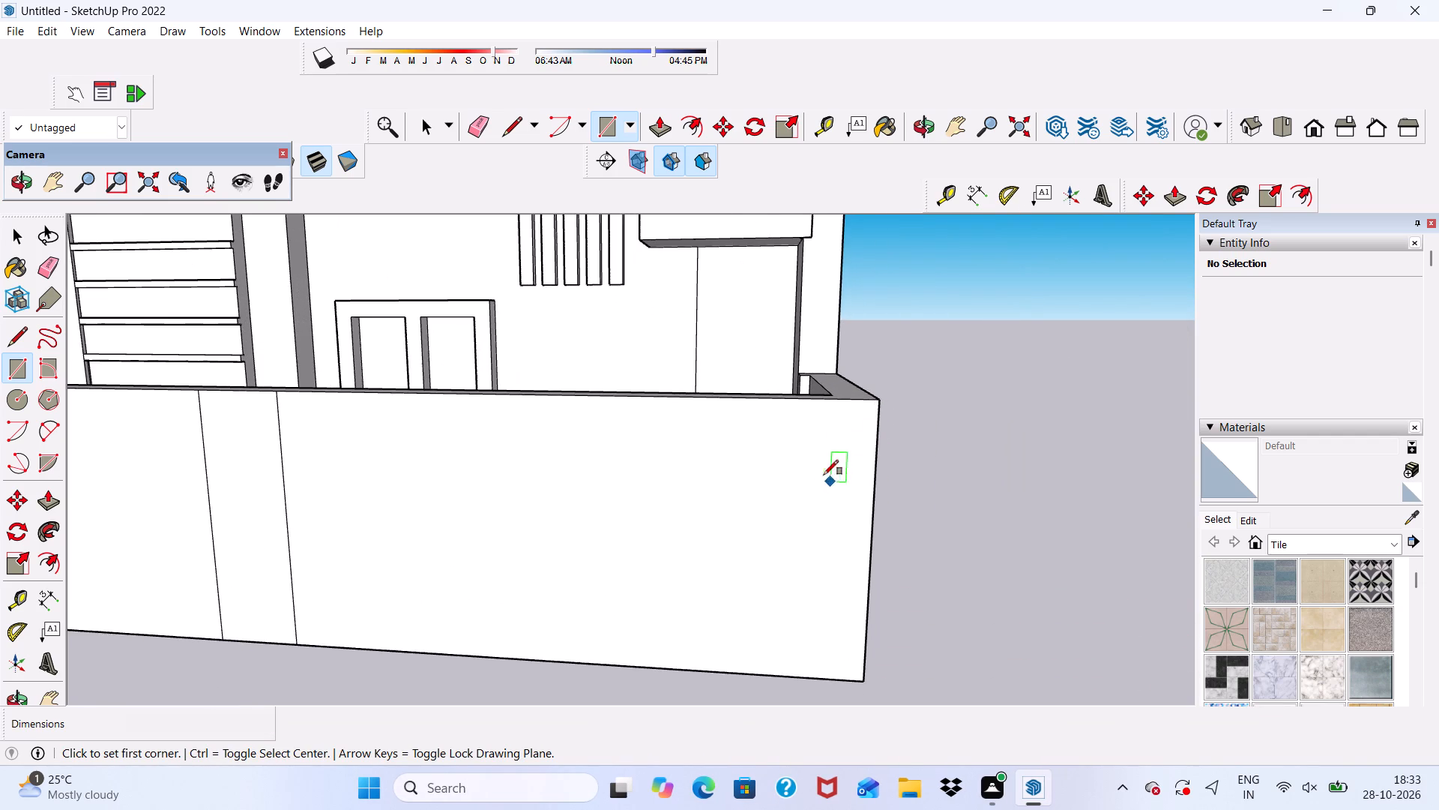
{"action": "left_click", "coordinate": [880, 403]}
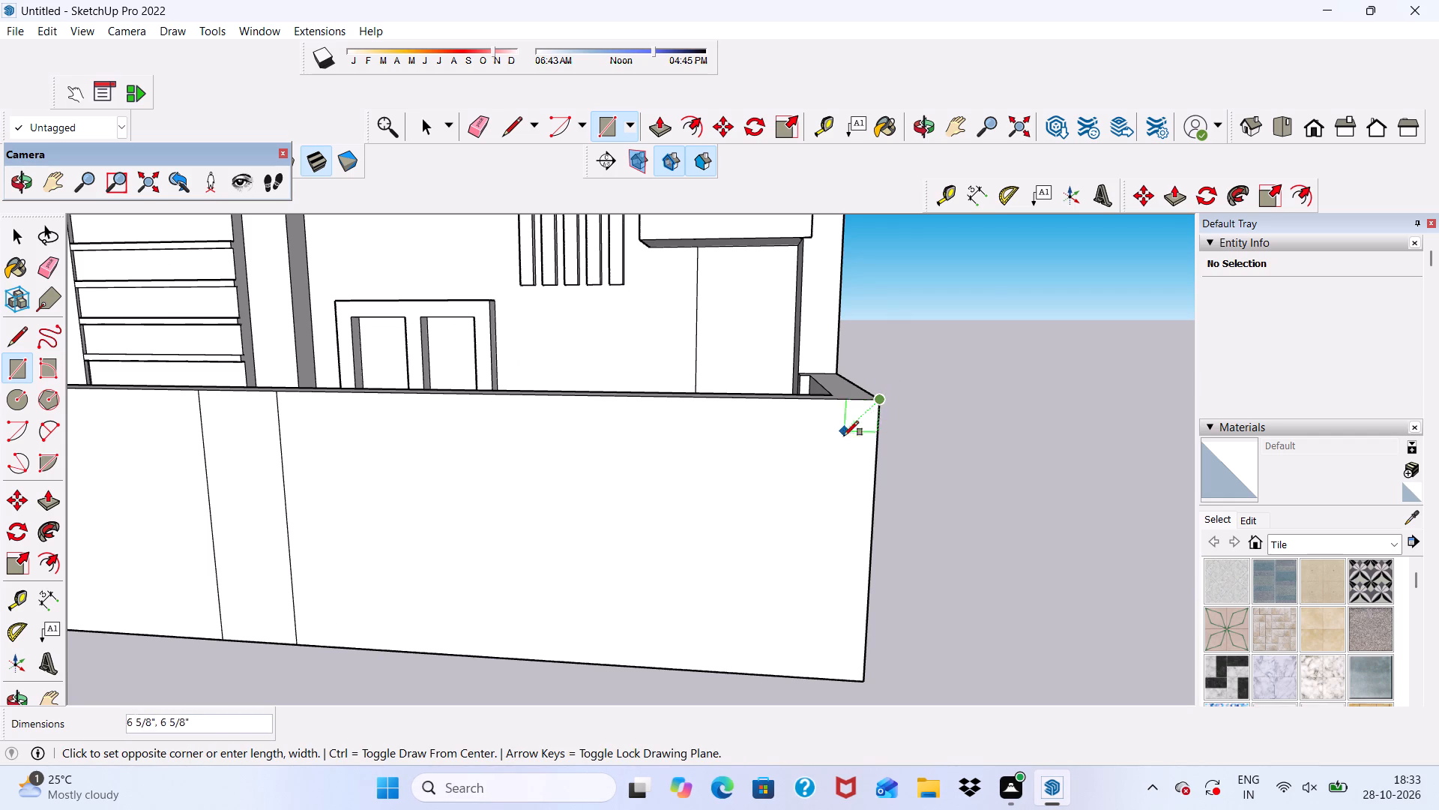
{"action": "scroll", "coordinate": [834, 493], "scroll_direction": "down", "scroll_amount": 4}
{"action": "scroll", "coordinate": [764, 553], "scroll_direction": "down", "scroll_amount": 2}
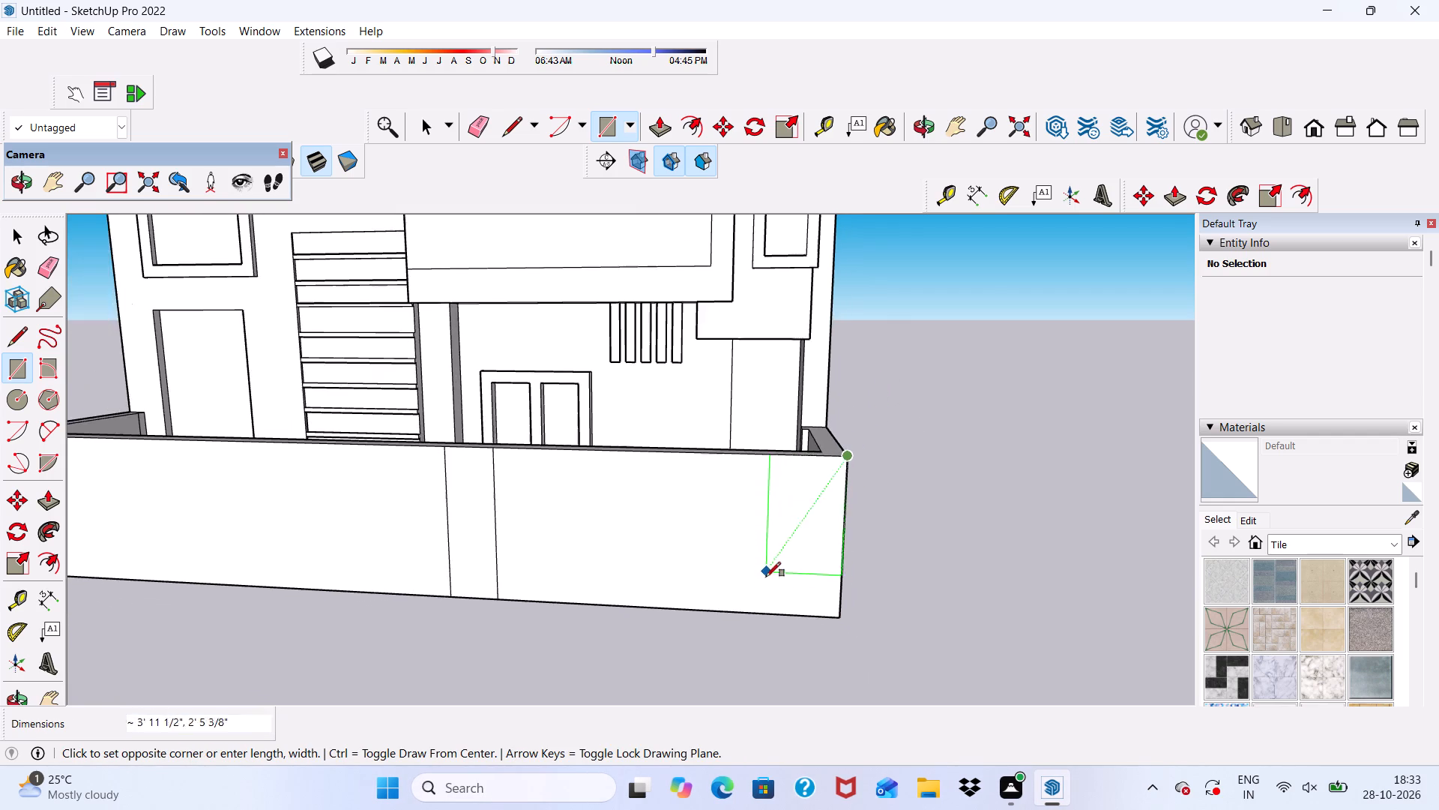
{"action": "scroll", "coordinate": [761, 612], "scroll_direction": "up", "scroll_amount": 3}
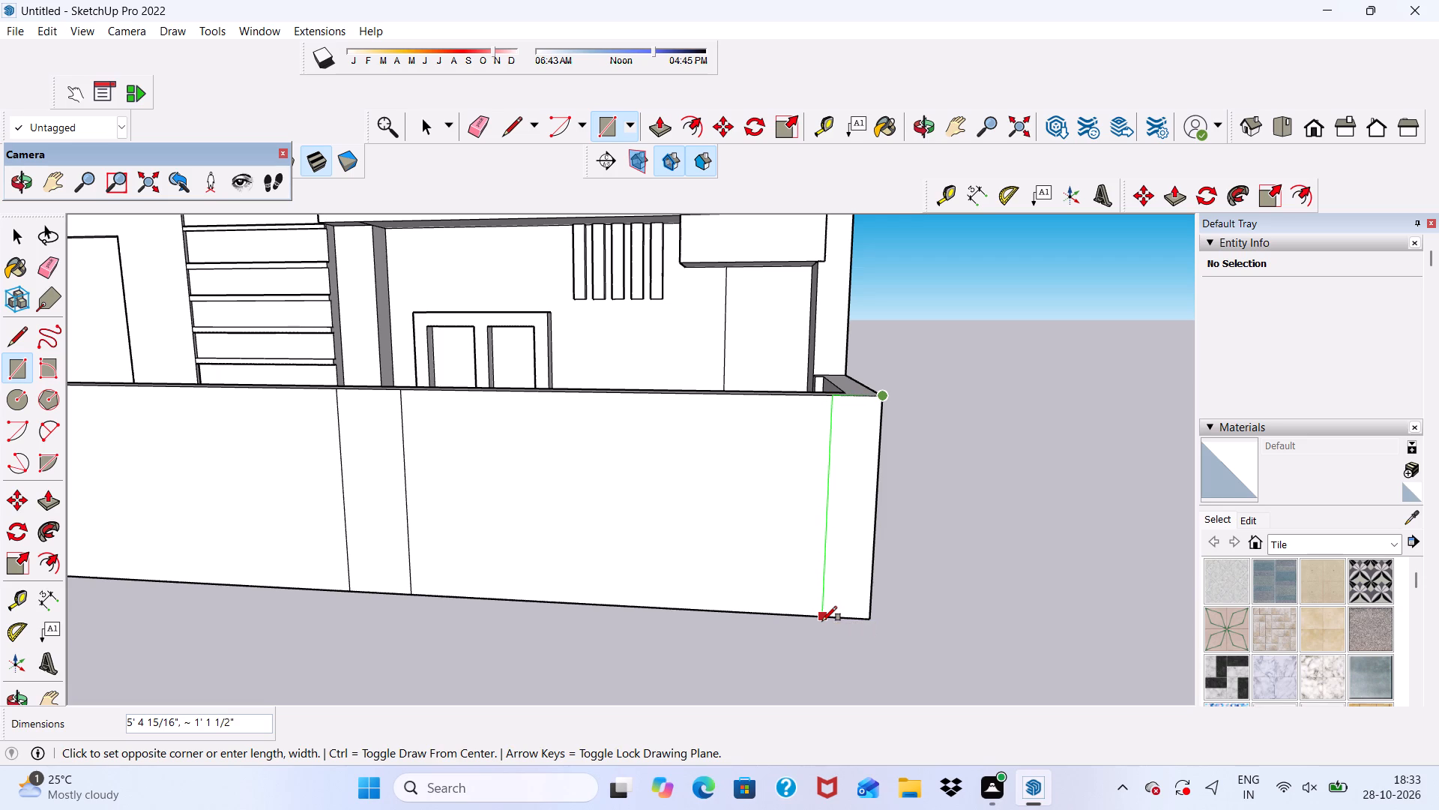
{"action": "left_click", "coordinate": [805, 619]}
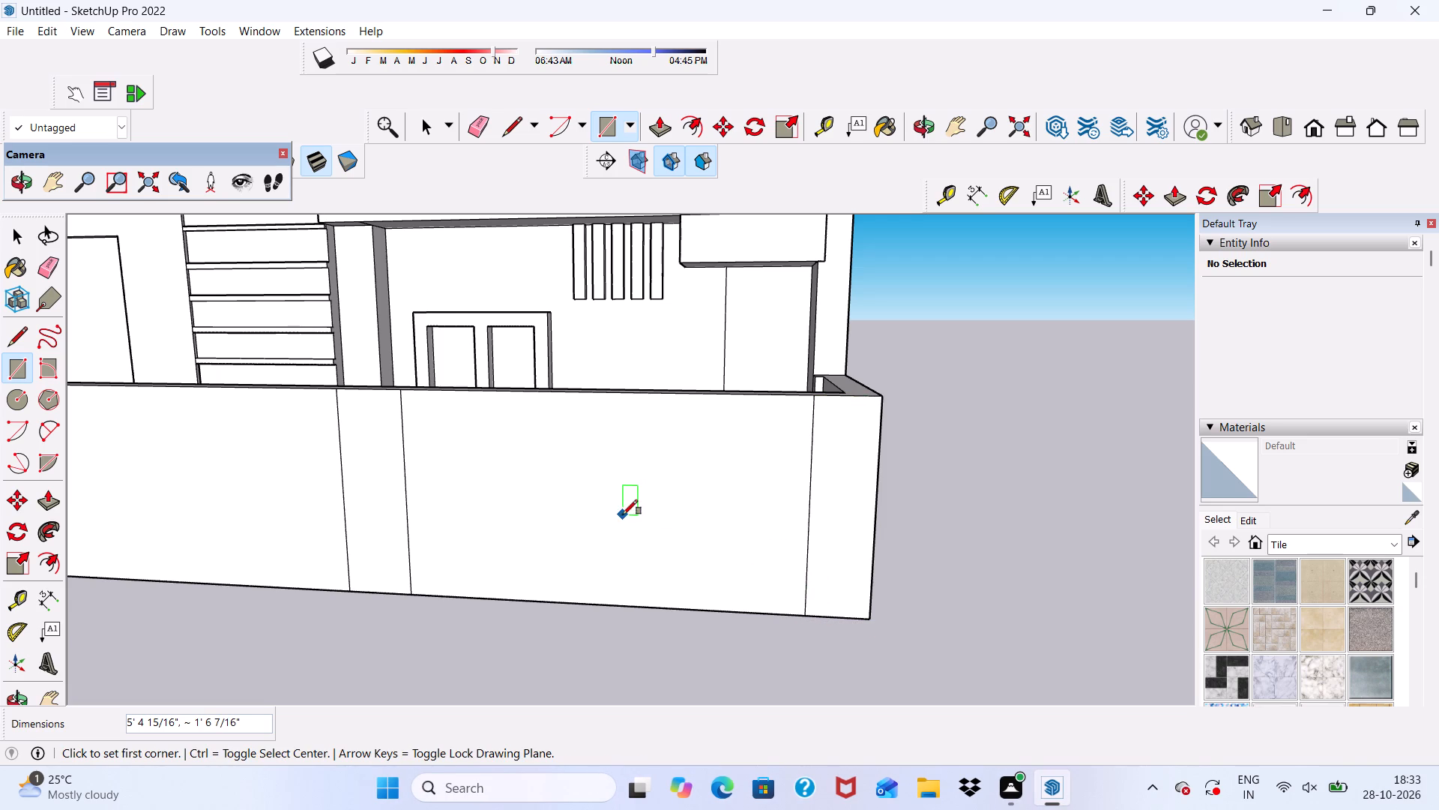
Push/Pull the corner rectangle outward 1' to form the end pier.
{"action": "left_click", "coordinate": [657, 121]}
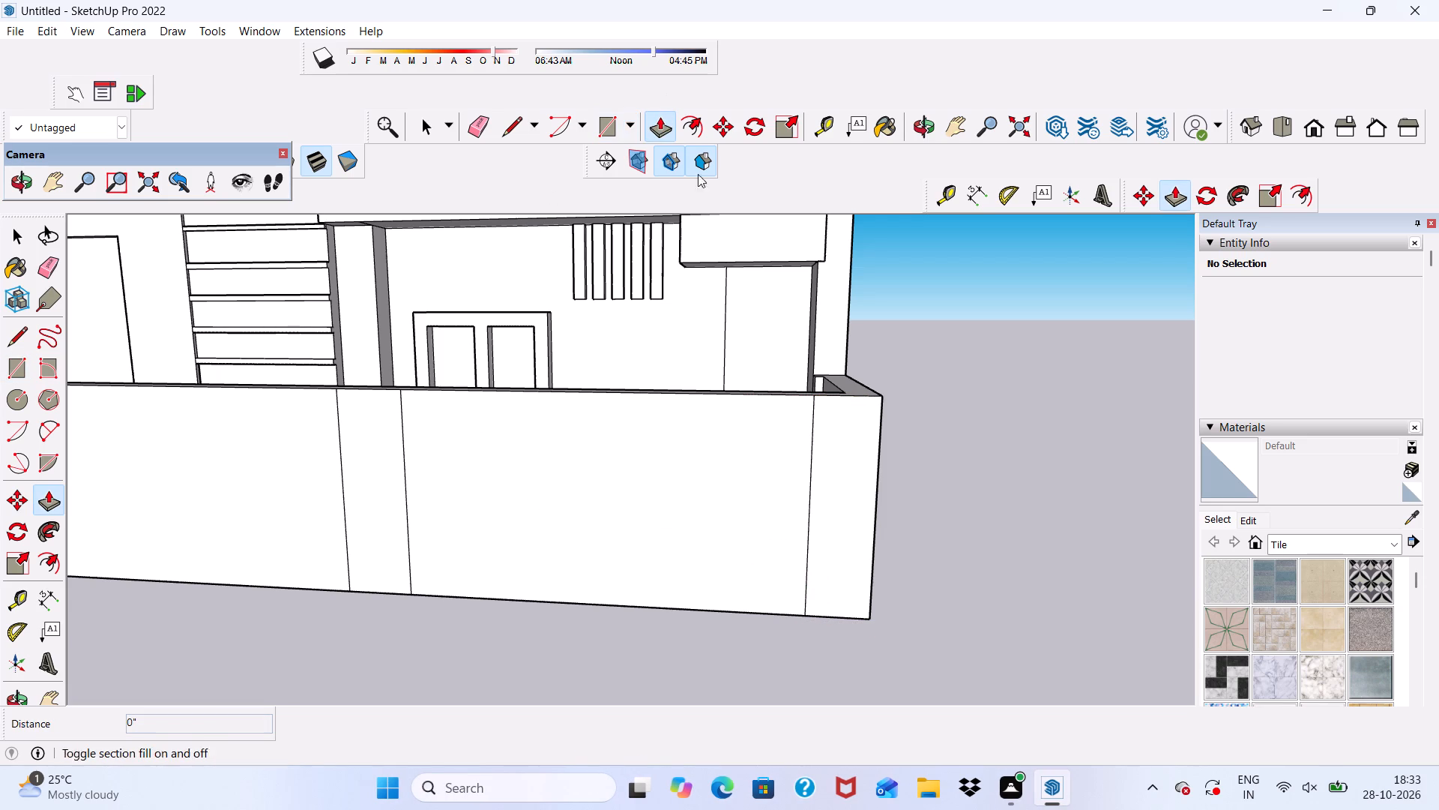
{"action": "left_click", "coordinate": [832, 418]}
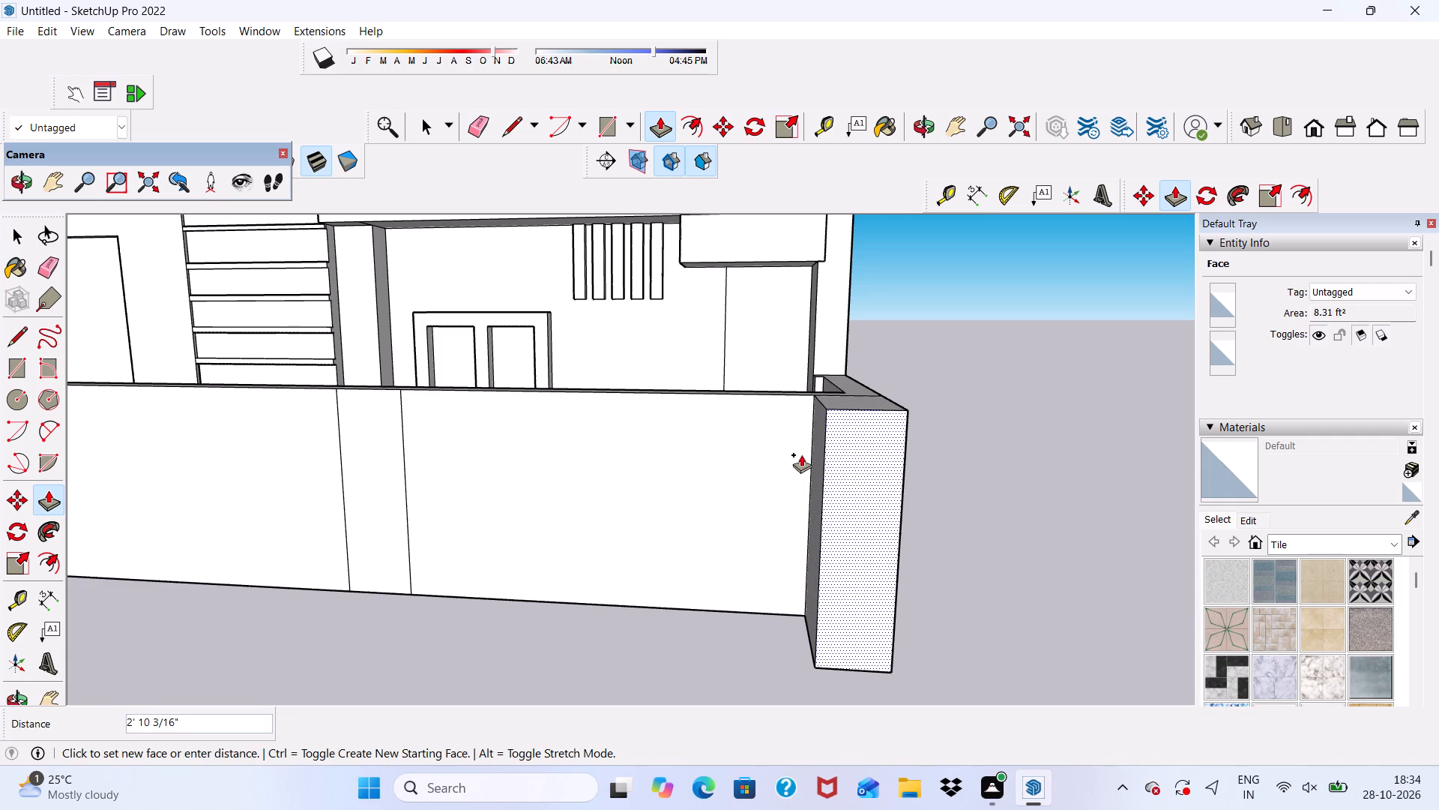
{"action": "type", "text": "1'"}
{"action": "key", "text": "Return"}
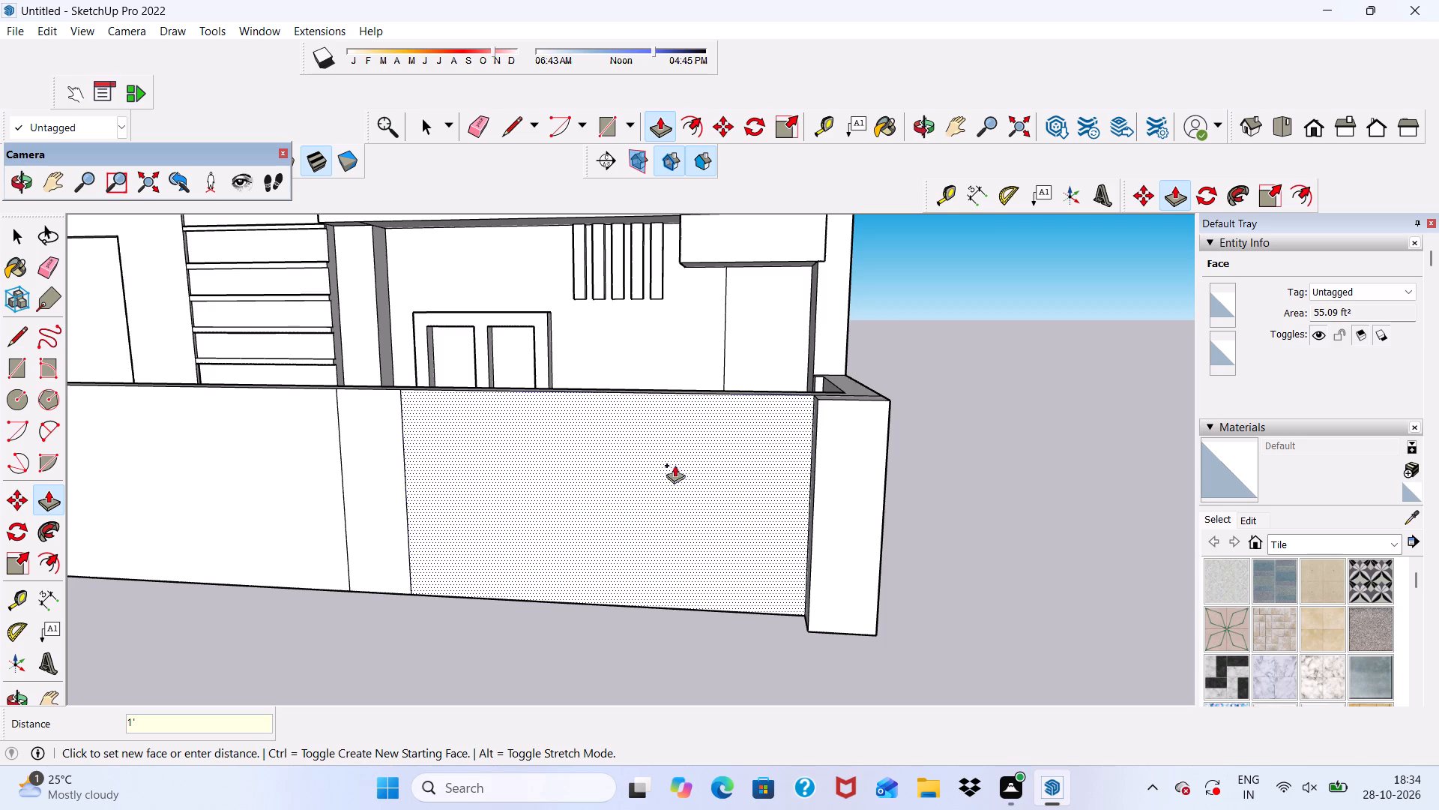
Push/Pull the rectangle in front of the door frame outward until it is flush with the end pier.
{"action": "scroll", "coordinate": [666, 465], "scroll_direction": "down", "scroll_amount": 5}
{"action": "scroll", "coordinate": [453, 467], "scroll_direction": "up", "scroll_amount": 5}
{"action": "left_click", "coordinate": [482, 439]}
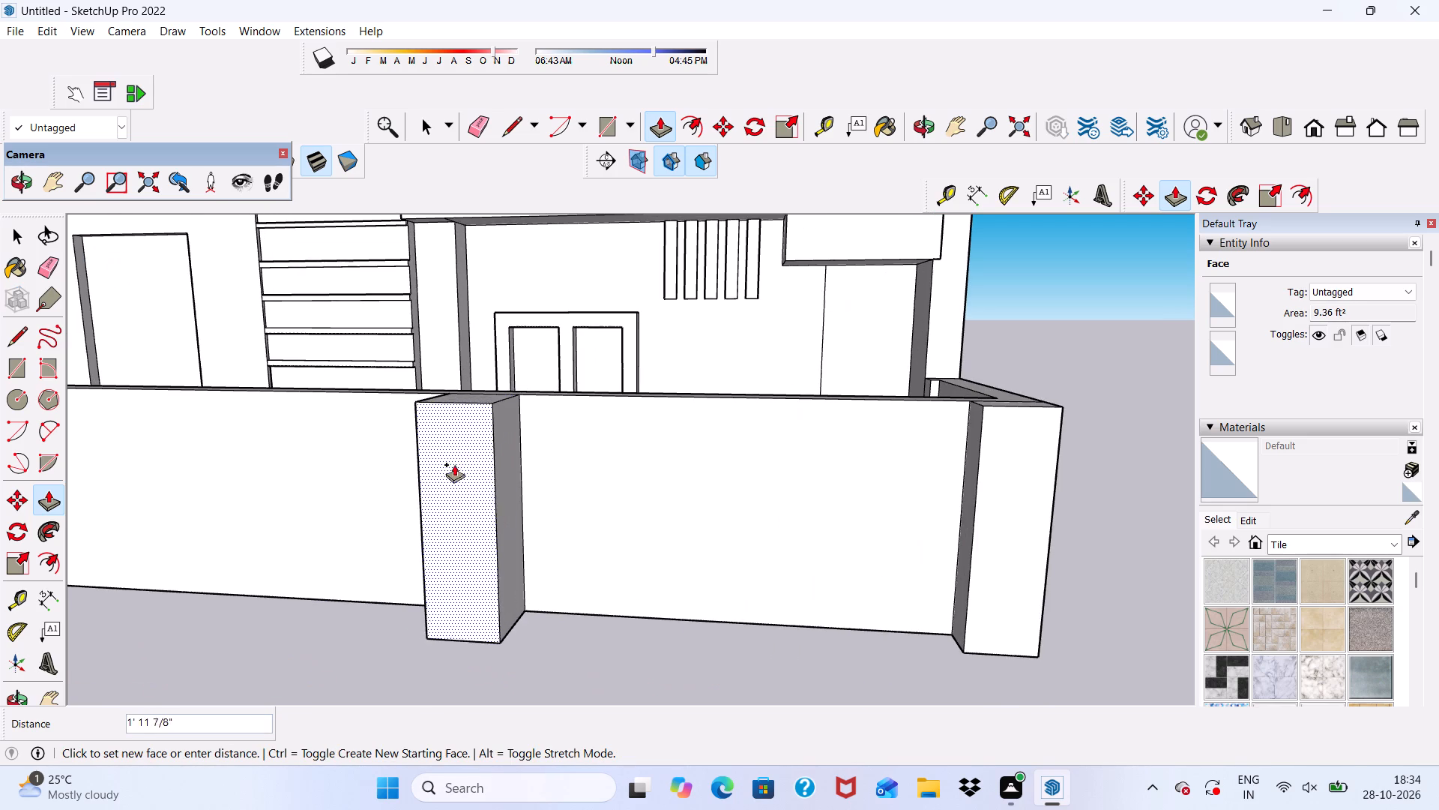
{"action": "left_click", "coordinate": [978, 506]}
Draw a 1' 9" by 1' 9" rectangle over the top of the pier in front of the door frame, spanning the wall's thickness.
{"action": "scroll", "coordinate": [977, 504], "scroll_direction": "down", "scroll_amount": 2}
{"action": "middle_click_drag", "start_coordinate": [977, 504], "coordinate": [968, 543]}
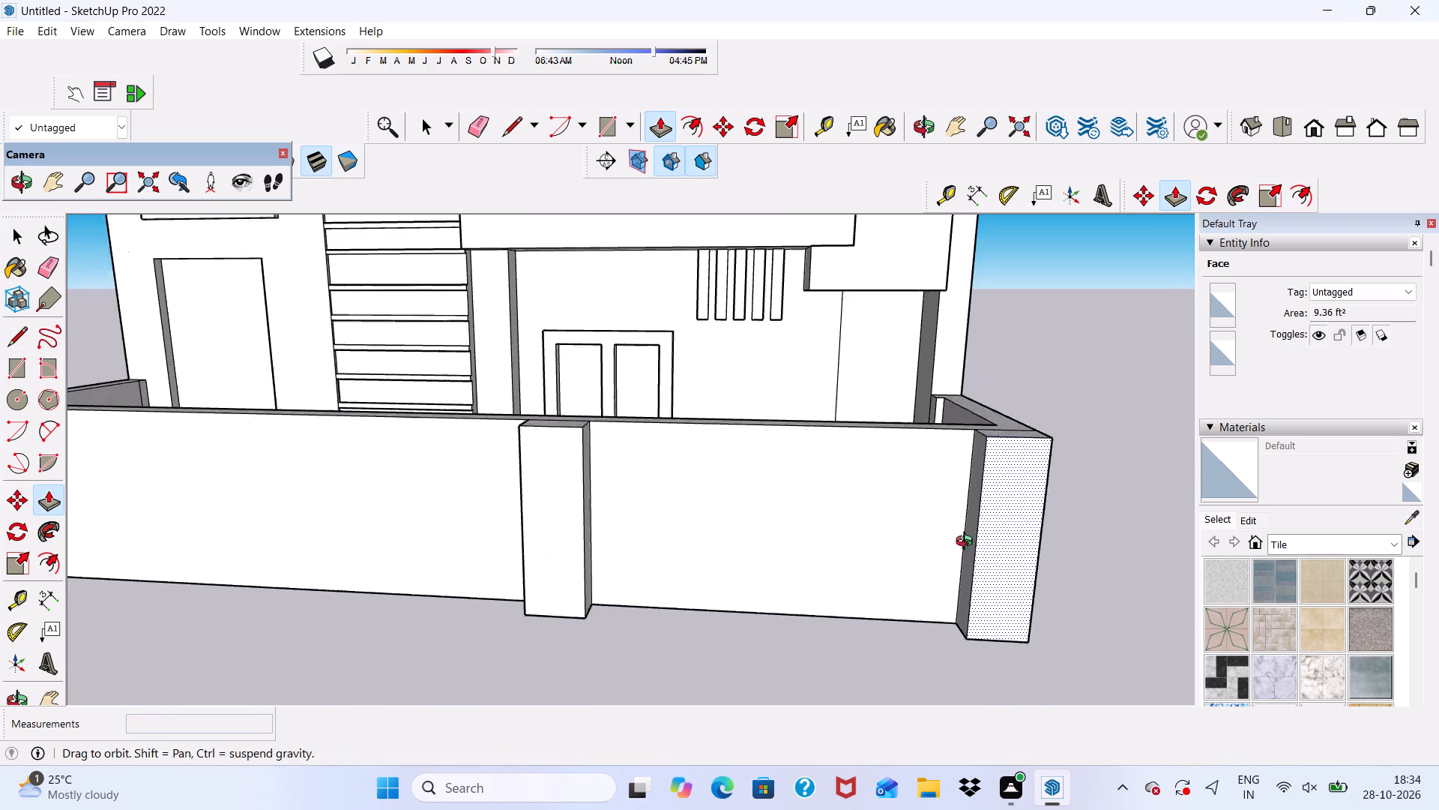
{"action": "middle_click_drag", "start_coordinate": [968, 543], "coordinate": [850, 604]}
{"action": "left_click", "coordinate": [601, 125]}
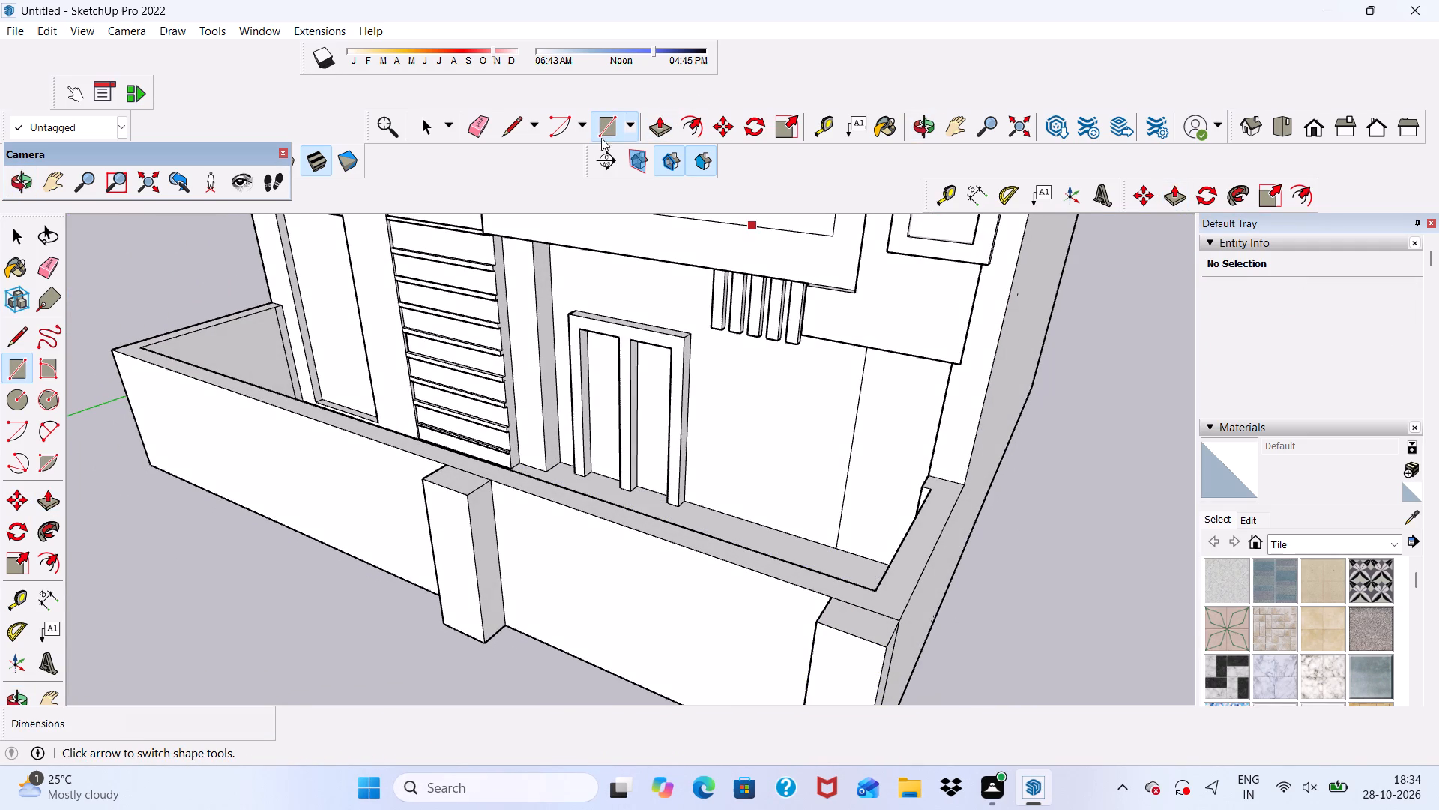
{"action": "scroll", "coordinate": [550, 379], "scroll_direction": "up", "scroll_amount": 4}
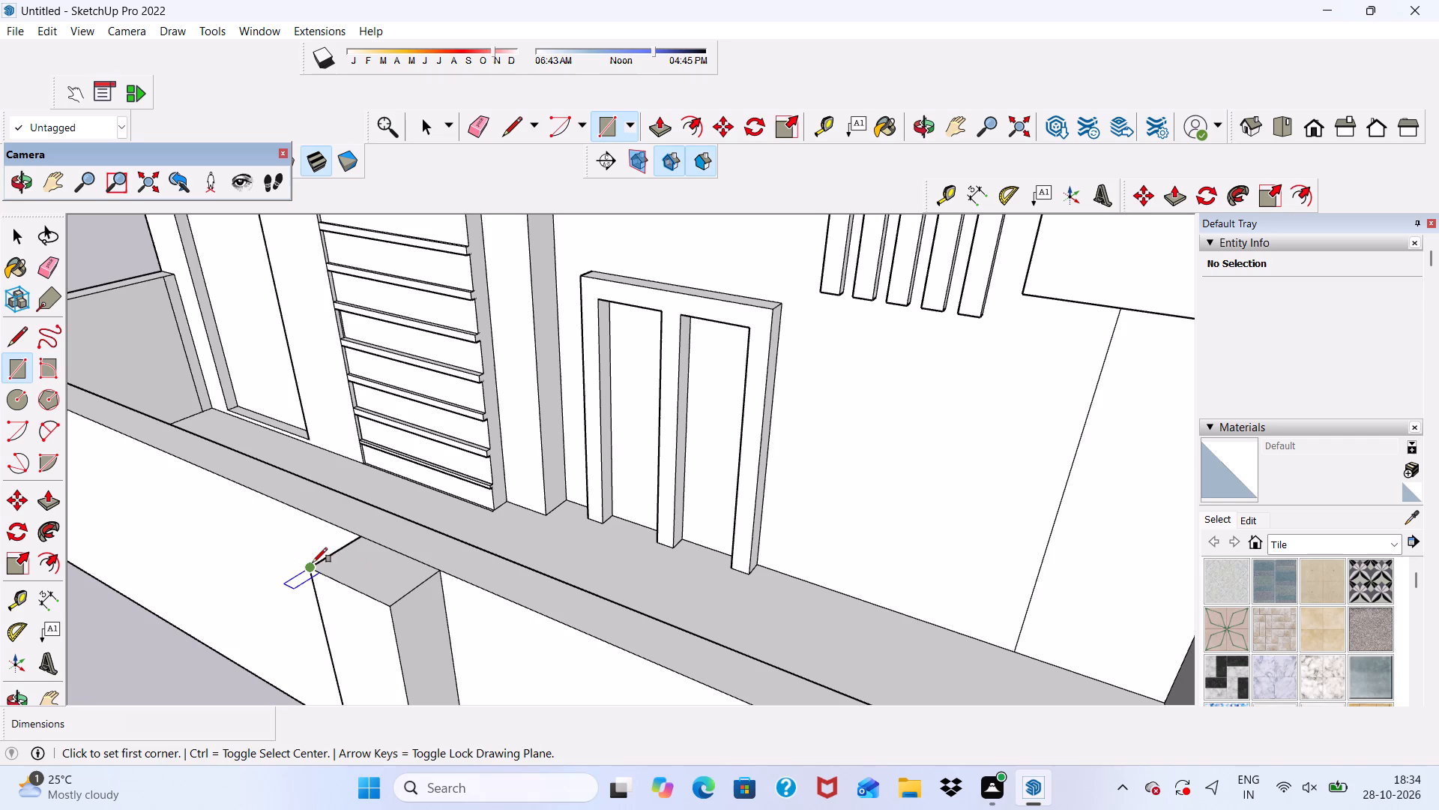
{"action": "left_click", "coordinate": [316, 565]}
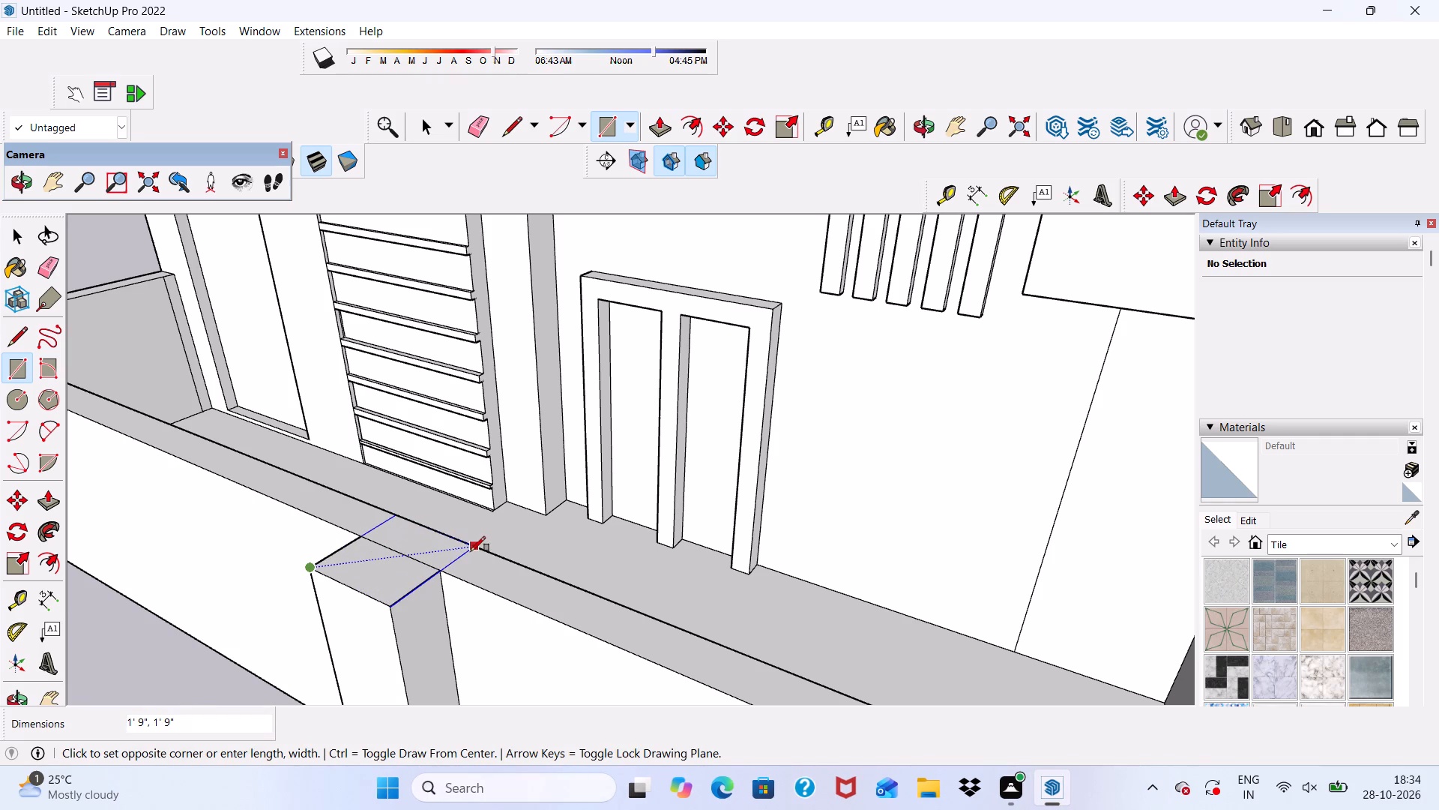
{"action": "left_click", "coordinate": [472, 550]}
Draw a rectangle about 1' 9" by 1' 6 1/4" over the end pier's top, from its outer front corner to the wall's inner edge.
{"action": "scroll", "coordinate": [423, 469], "scroll_direction": "down", "scroll_amount": 5}
{"action": "middle_click_drag", "start_coordinate": [468, 560], "coordinate": [408, 559]}
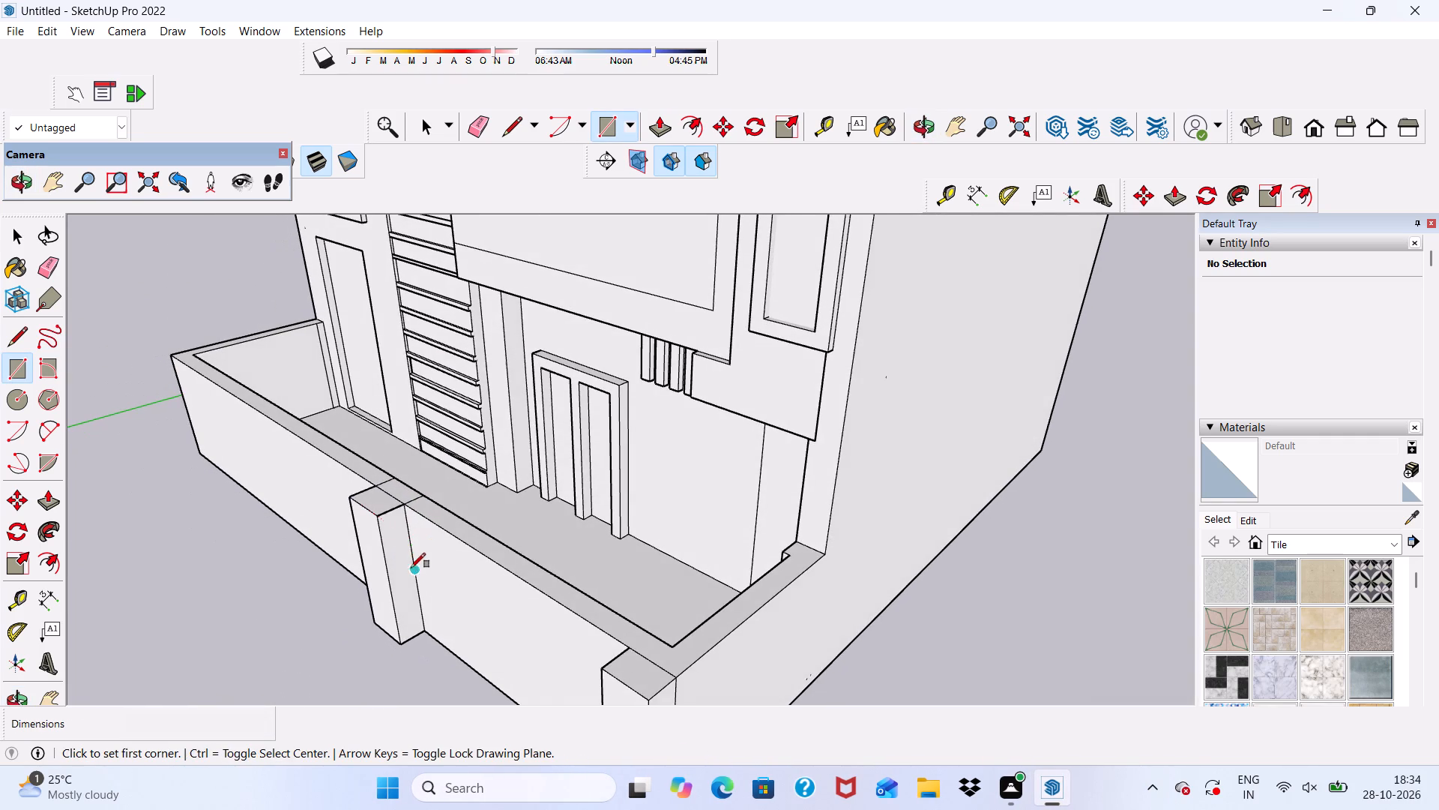
{"action": "scroll", "coordinate": [383, 538], "scroll_direction": "down", "scroll_amount": 3}
{"action": "scroll", "coordinate": [538, 653], "scroll_direction": "up", "scroll_amount": 5}
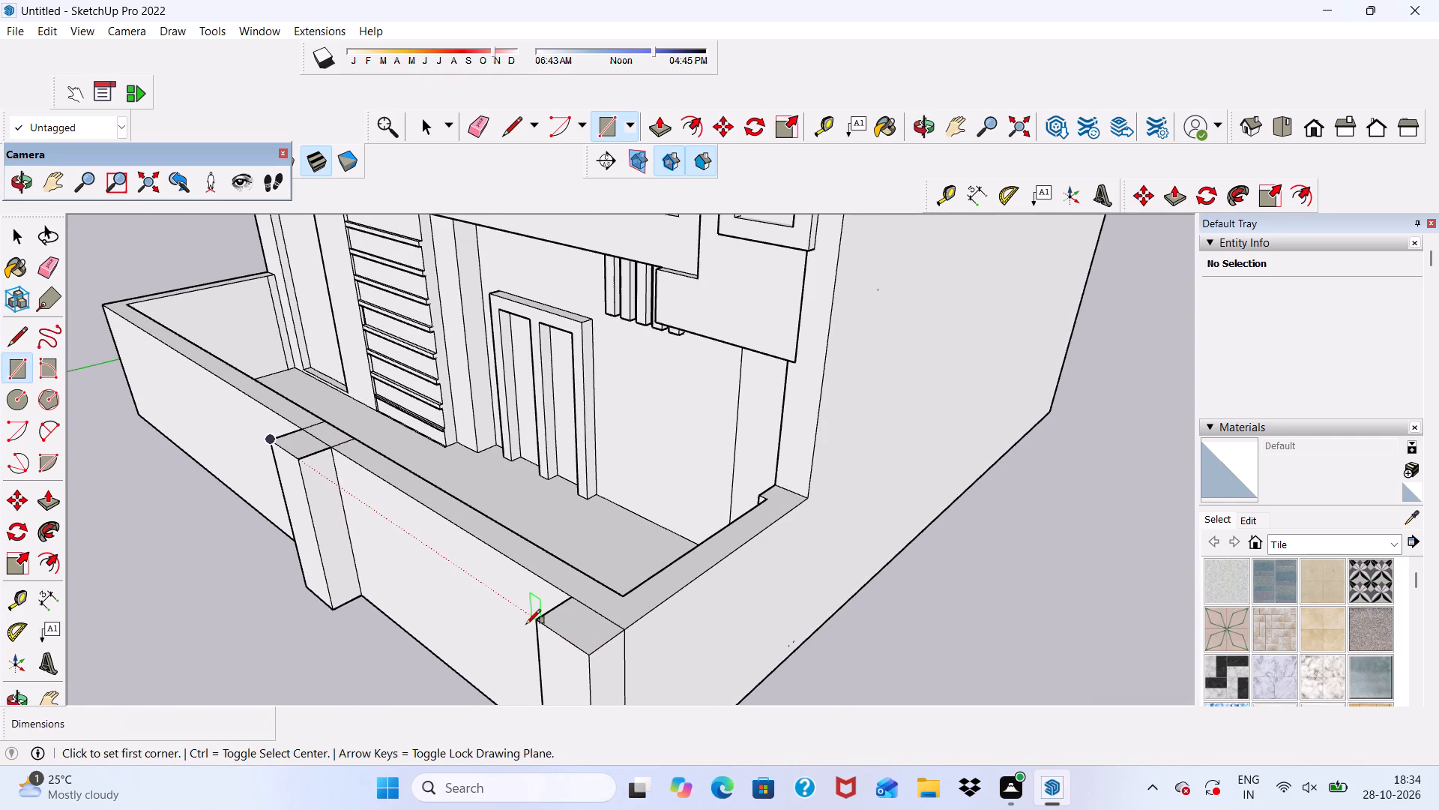
{"action": "scroll", "coordinate": [549, 621], "scroll_direction": "down", "scroll_amount": 1}
{"action": "middle_click_drag", "start_coordinate": [596, 640], "coordinate": [558, 643]}
{"action": "scroll", "coordinate": [552, 650], "scroll_direction": "up", "scroll_amount": 9}
{"action": "left_click", "coordinate": [507, 652]}
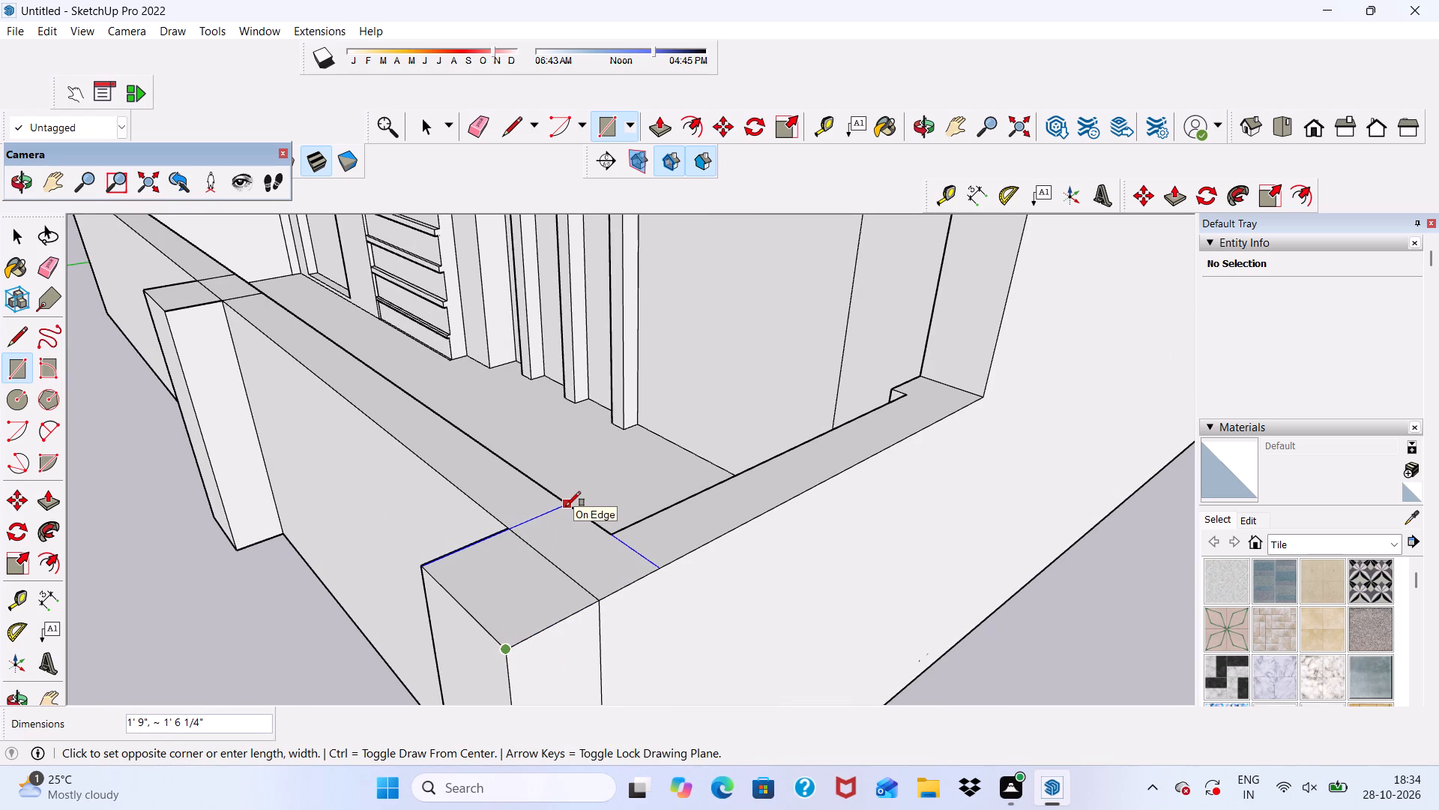
{"action": "left_click", "coordinate": [566, 506]}
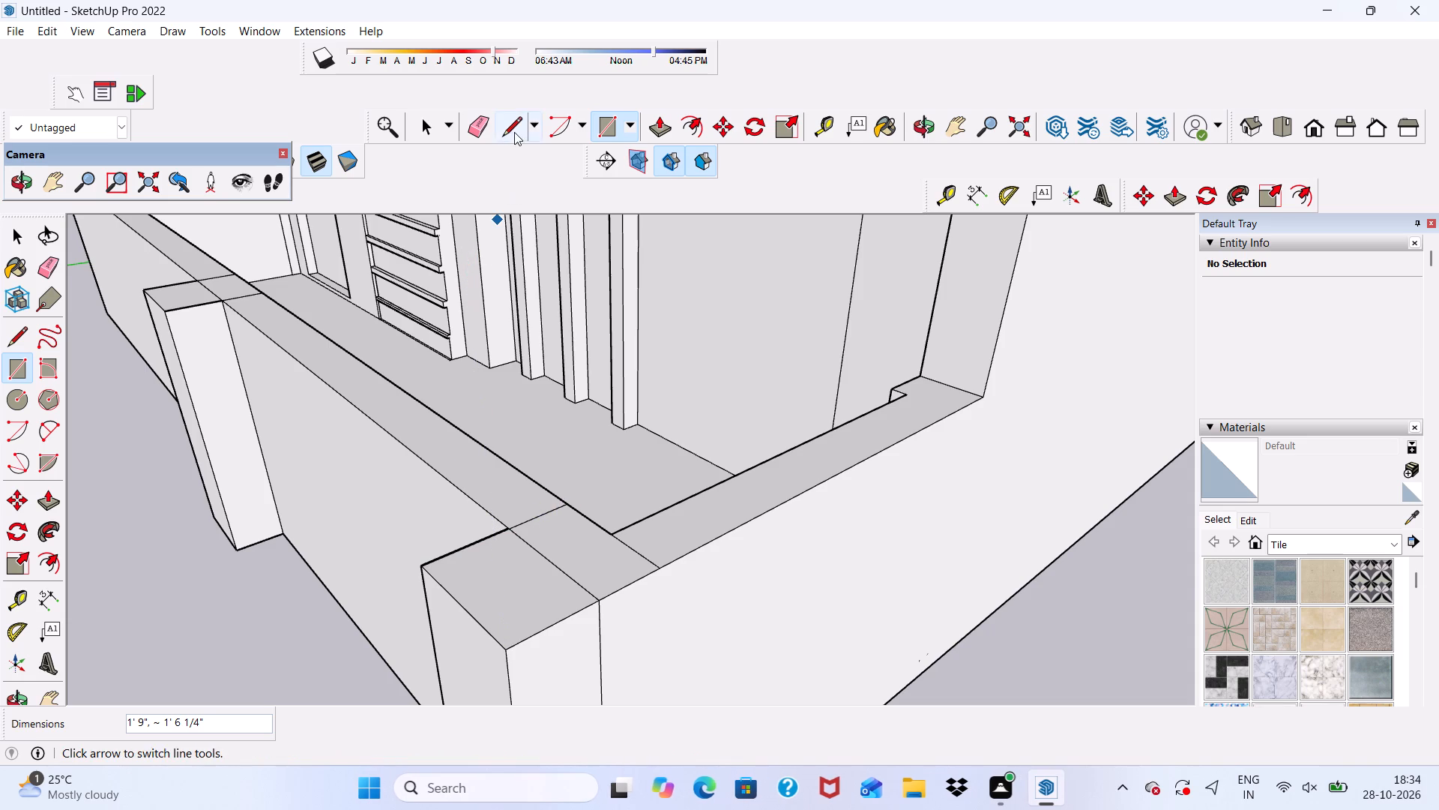
Erase the lines dividing both pier tops from the wall top and the vertical line on the end pier's outer side.
{"action": "left_click", "coordinate": [479, 123]}
{"action": "left_click_drag", "start_coordinate": [554, 552], "coordinate": [543, 574]}
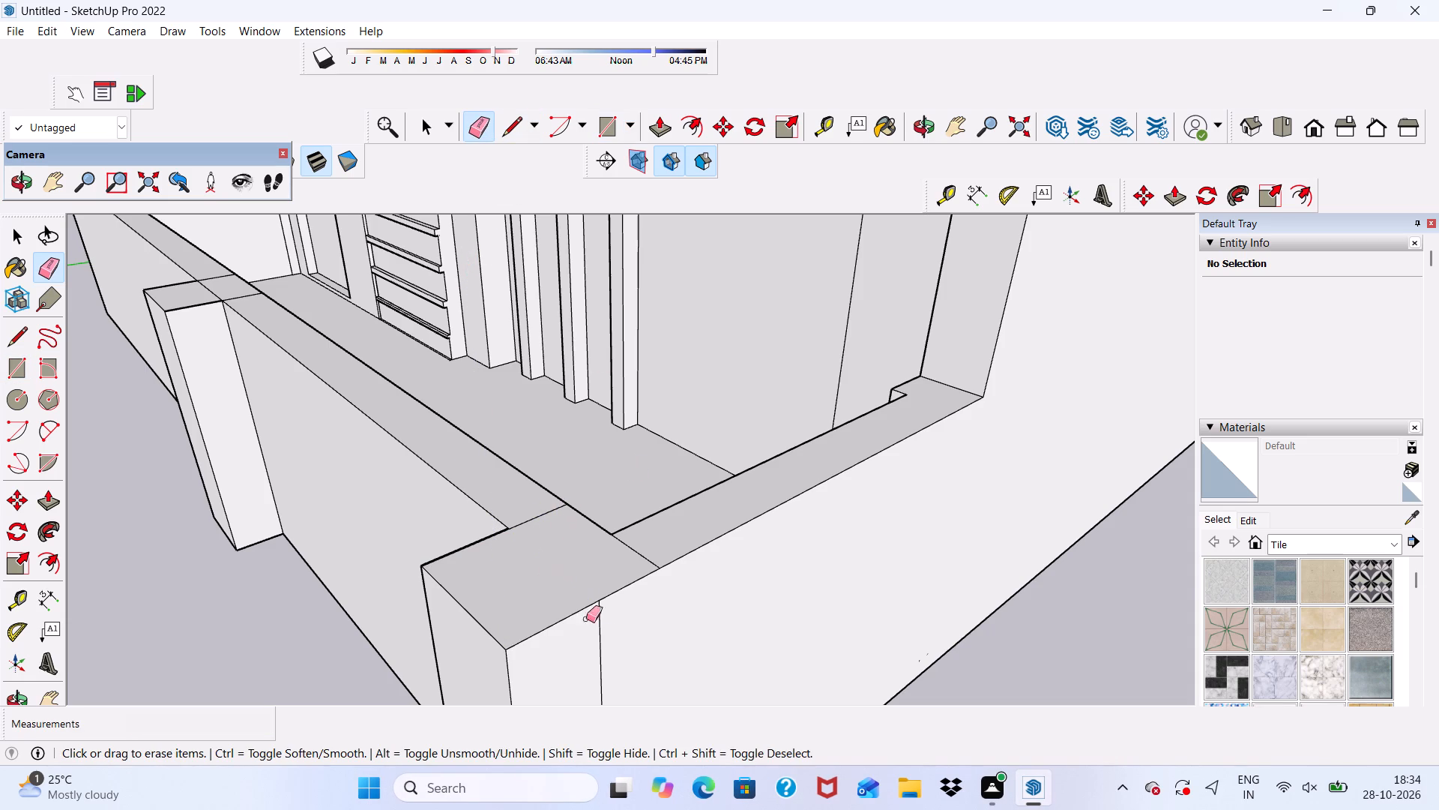
{"action": "left_click", "coordinate": [601, 644]}
{"action": "scroll", "coordinate": [438, 478], "scroll_direction": "down", "scroll_amount": 1}
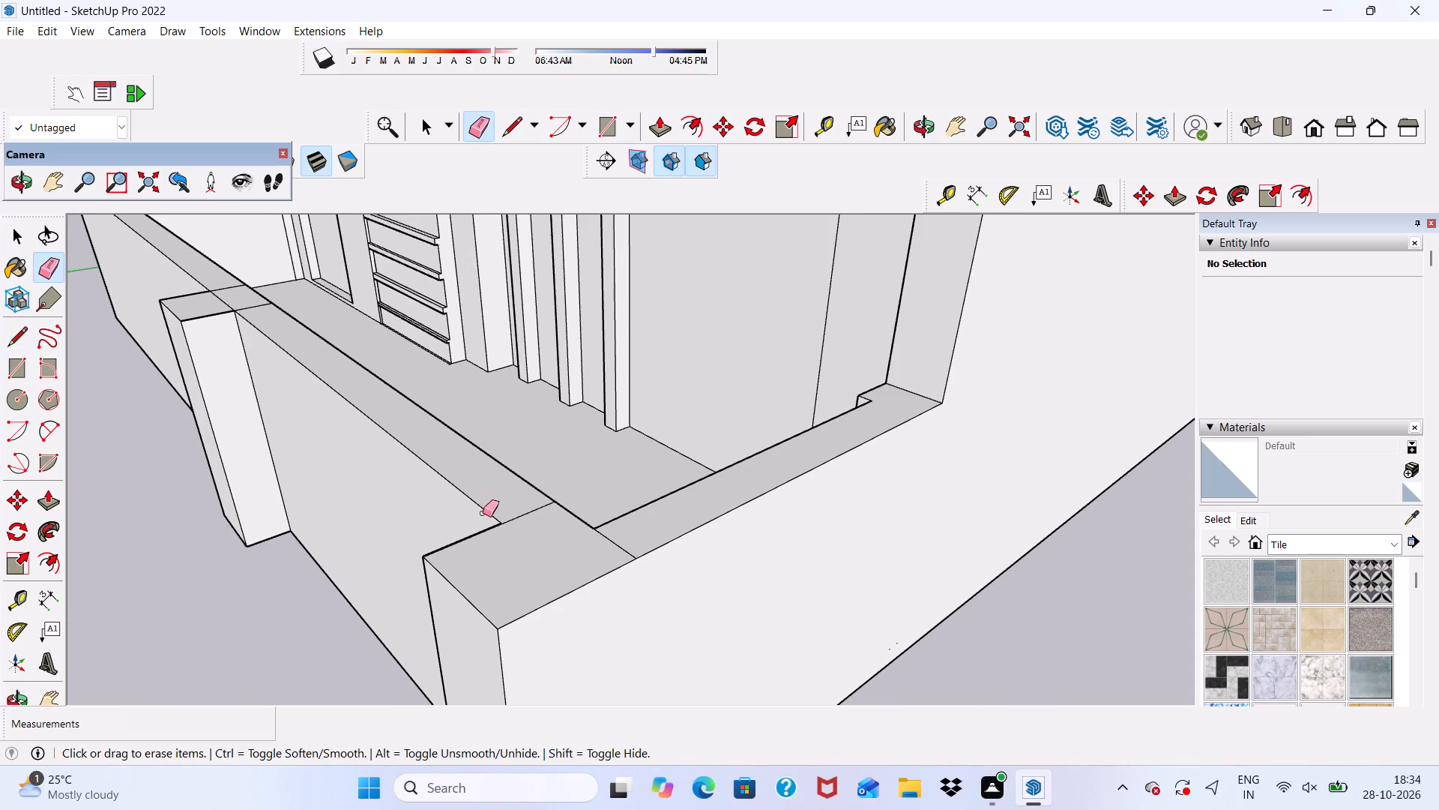
{"action": "scroll", "coordinate": [530, 538], "scroll_direction": "down", "scroll_amount": 1}
{"action": "middle_click_drag", "start_coordinate": [540, 538], "coordinate": [603, 556]}
{"action": "scroll", "coordinate": [537, 524], "scroll_direction": "down", "scroll_amount": 3}
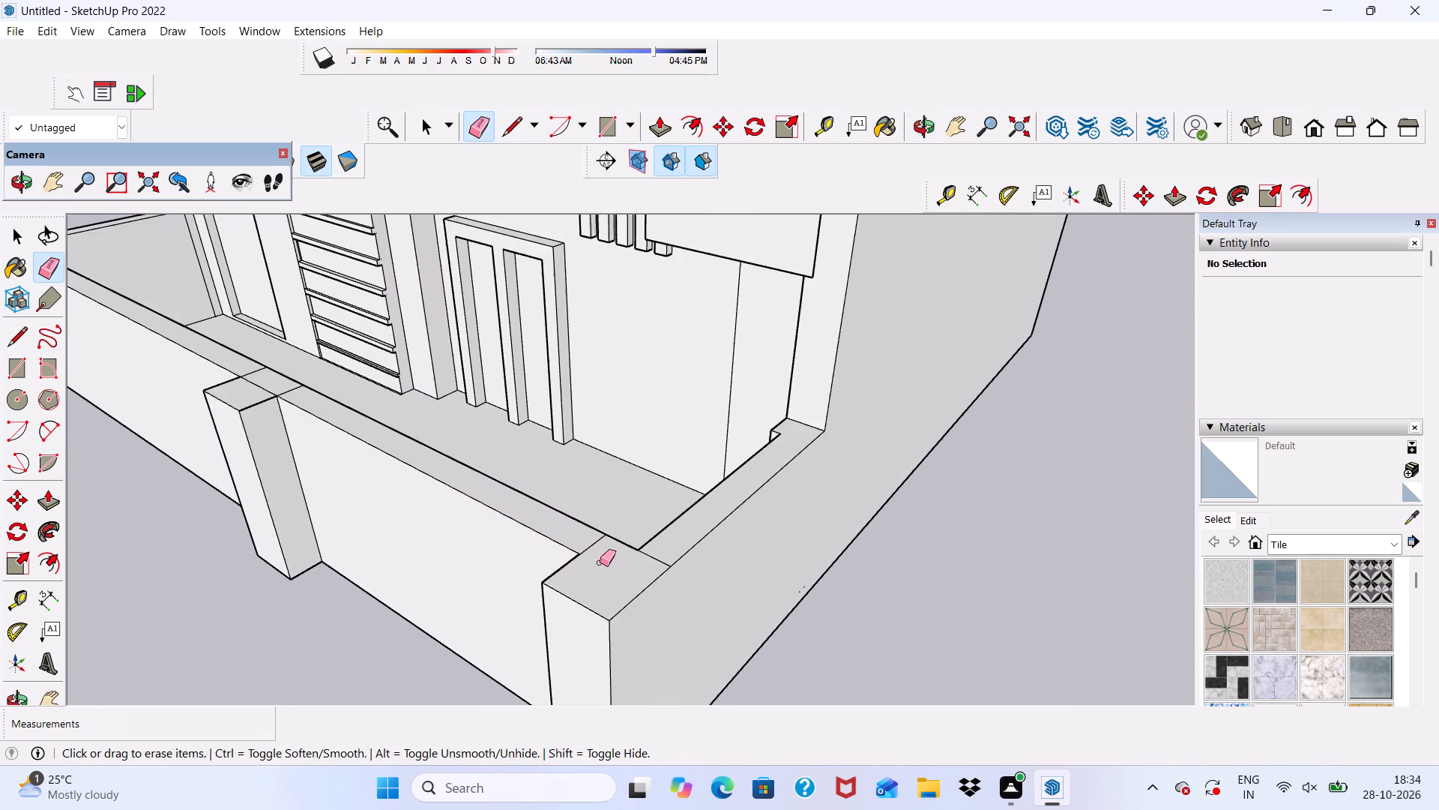
{"action": "scroll", "coordinate": [600, 562], "scroll_direction": "down", "scroll_amount": 2}
{"action": "middle_click_drag", "start_coordinate": [621, 574], "coordinate": [620, 596]}
{"action": "scroll", "coordinate": [384, 513], "scroll_direction": "up", "scroll_amount": 3}
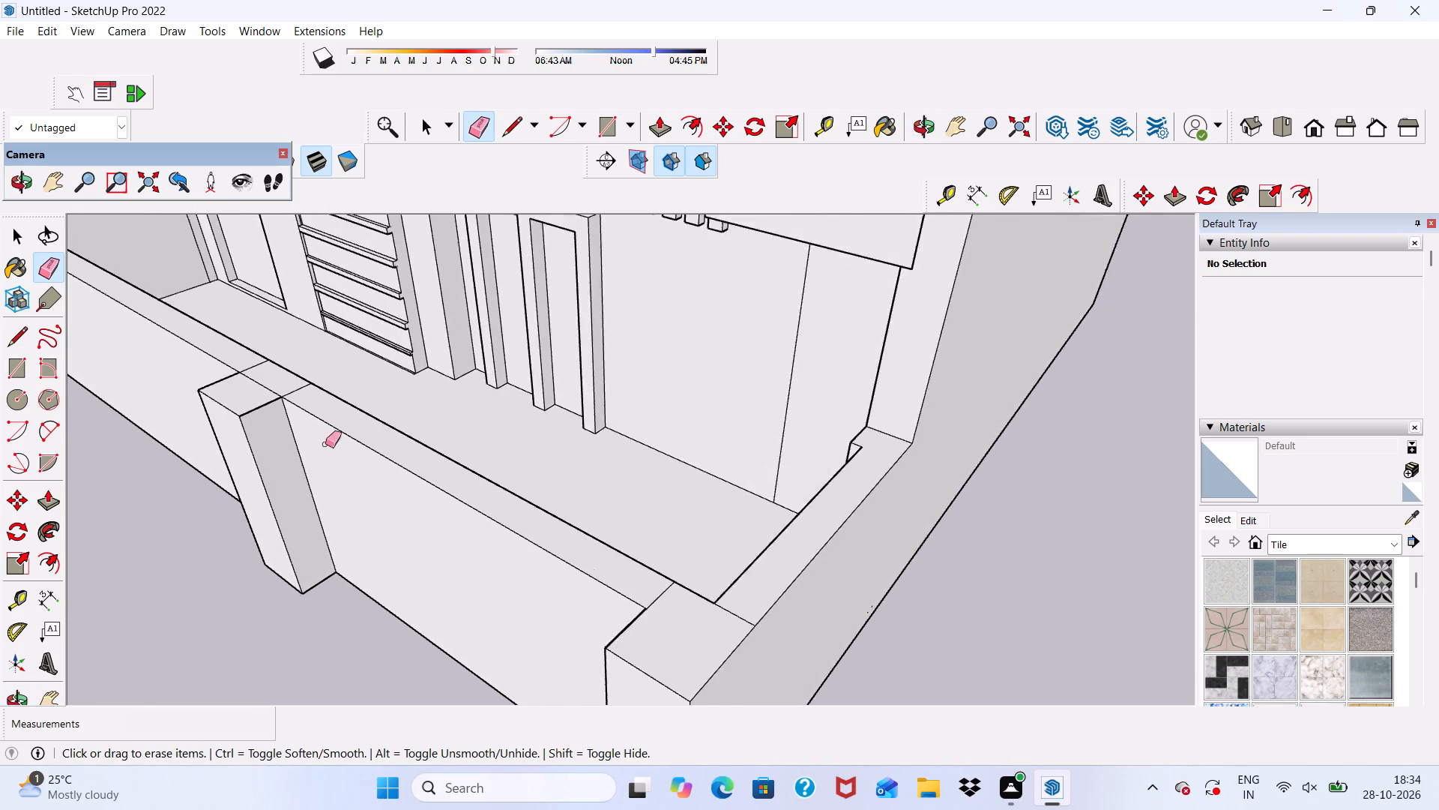
{"action": "scroll", "coordinate": [325, 444], "scroll_direction": "up", "scroll_amount": 2}
{"action": "left_click_drag", "start_coordinate": [241, 373], "coordinate": [251, 343]}
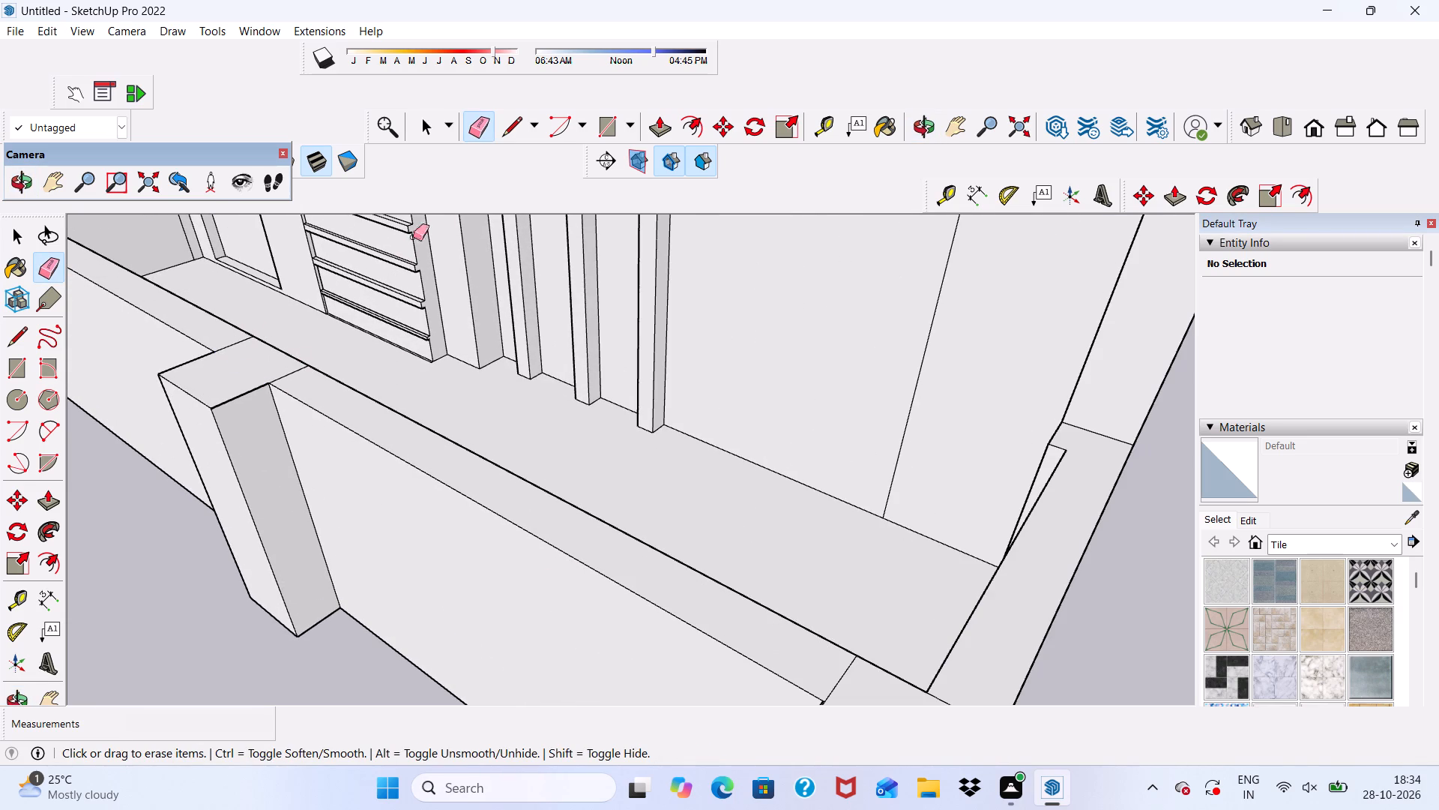
Push/Pull the top face of the pier in front of the door frame up 1'.
{"action": "left_click", "coordinate": [660, 118]}
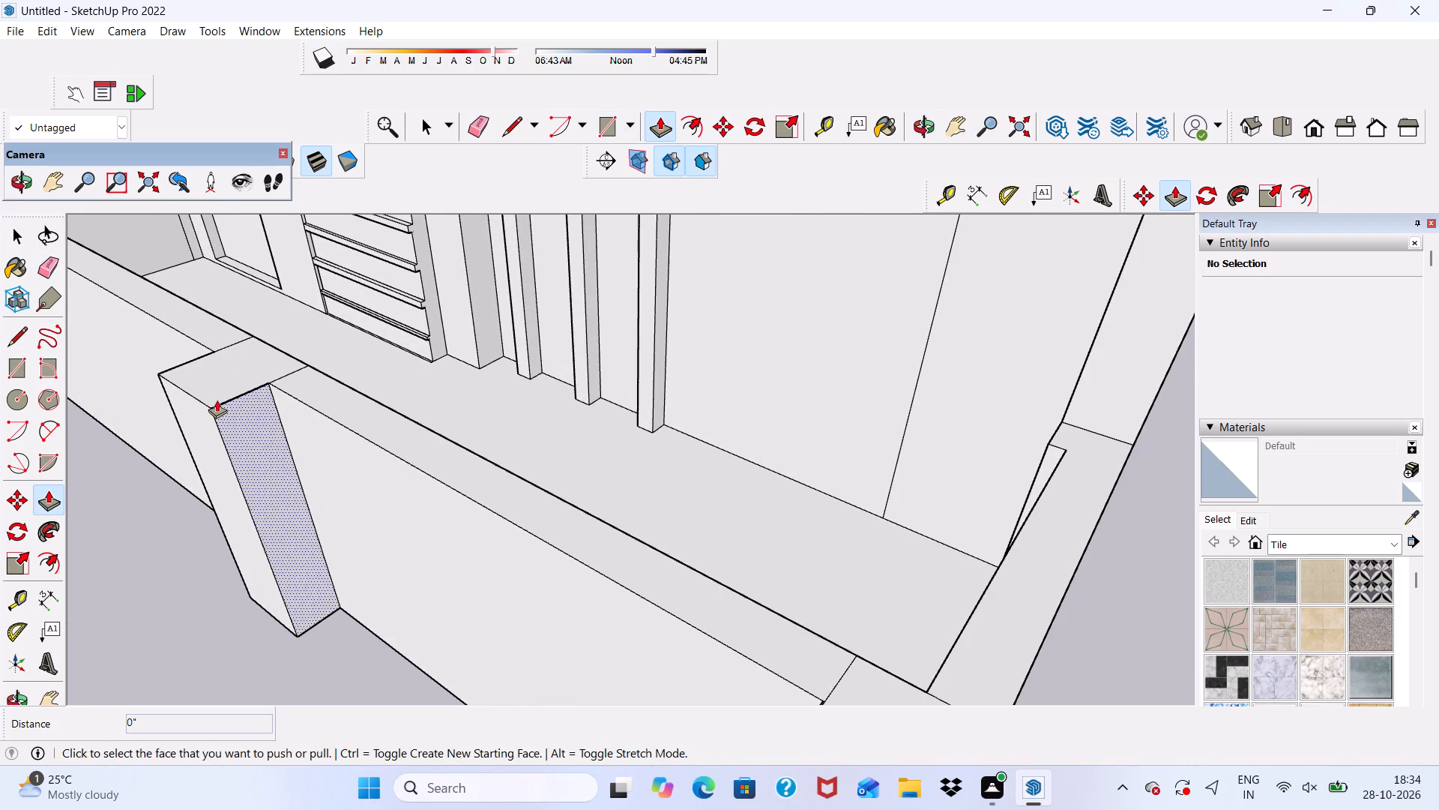
{"action": "scroll", "coordinate": [215, 367], "scroll_direction": "up", "scroll_amount": 1}
{"action": "left_click", "coordinate": [215, 367]}
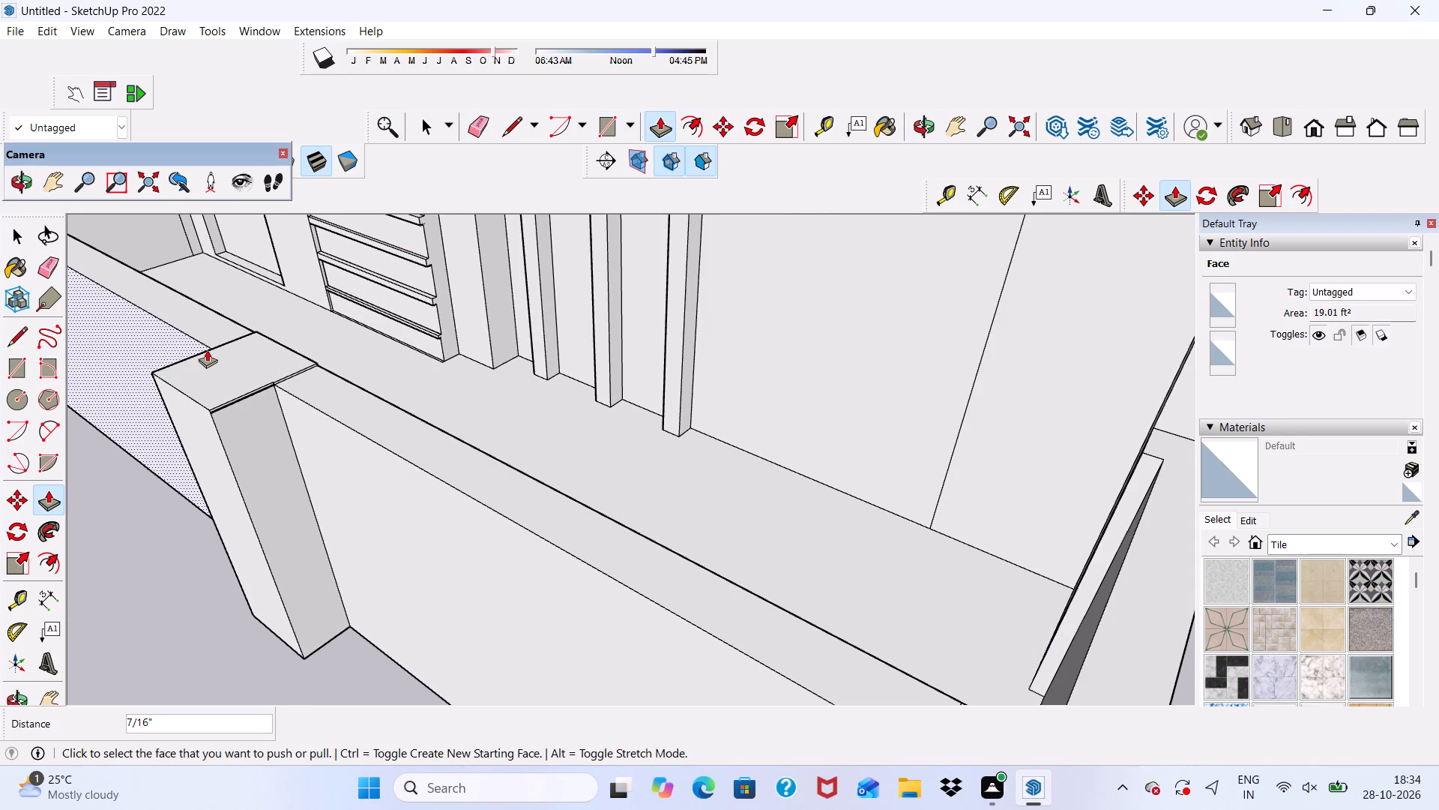
{"action": "key", "text": "ctrl+z"}
{"action": "left_click", "coordinate": [217, 381]}
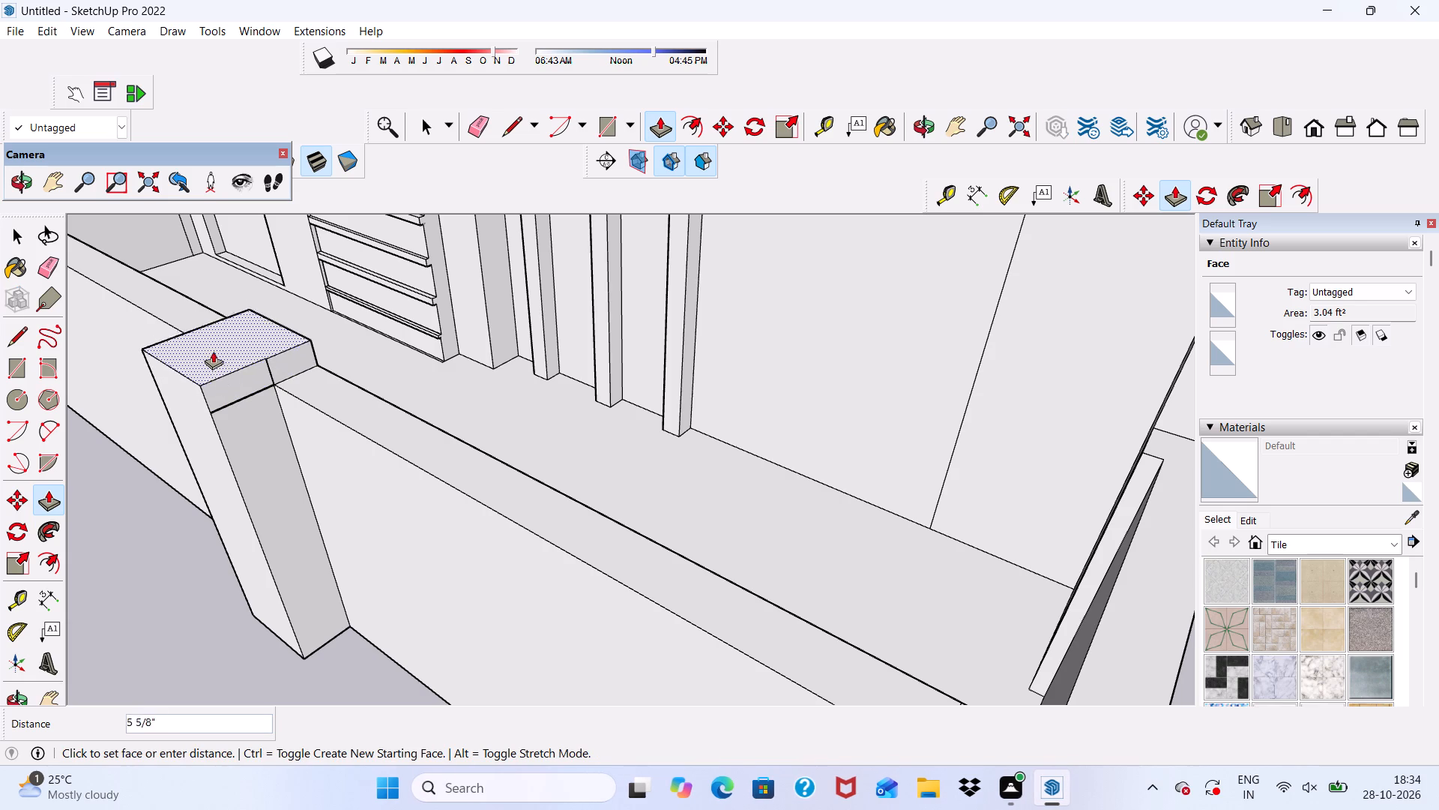
{"action": "type", "text": "1'"}
{"action": "key", "text": "Return"}
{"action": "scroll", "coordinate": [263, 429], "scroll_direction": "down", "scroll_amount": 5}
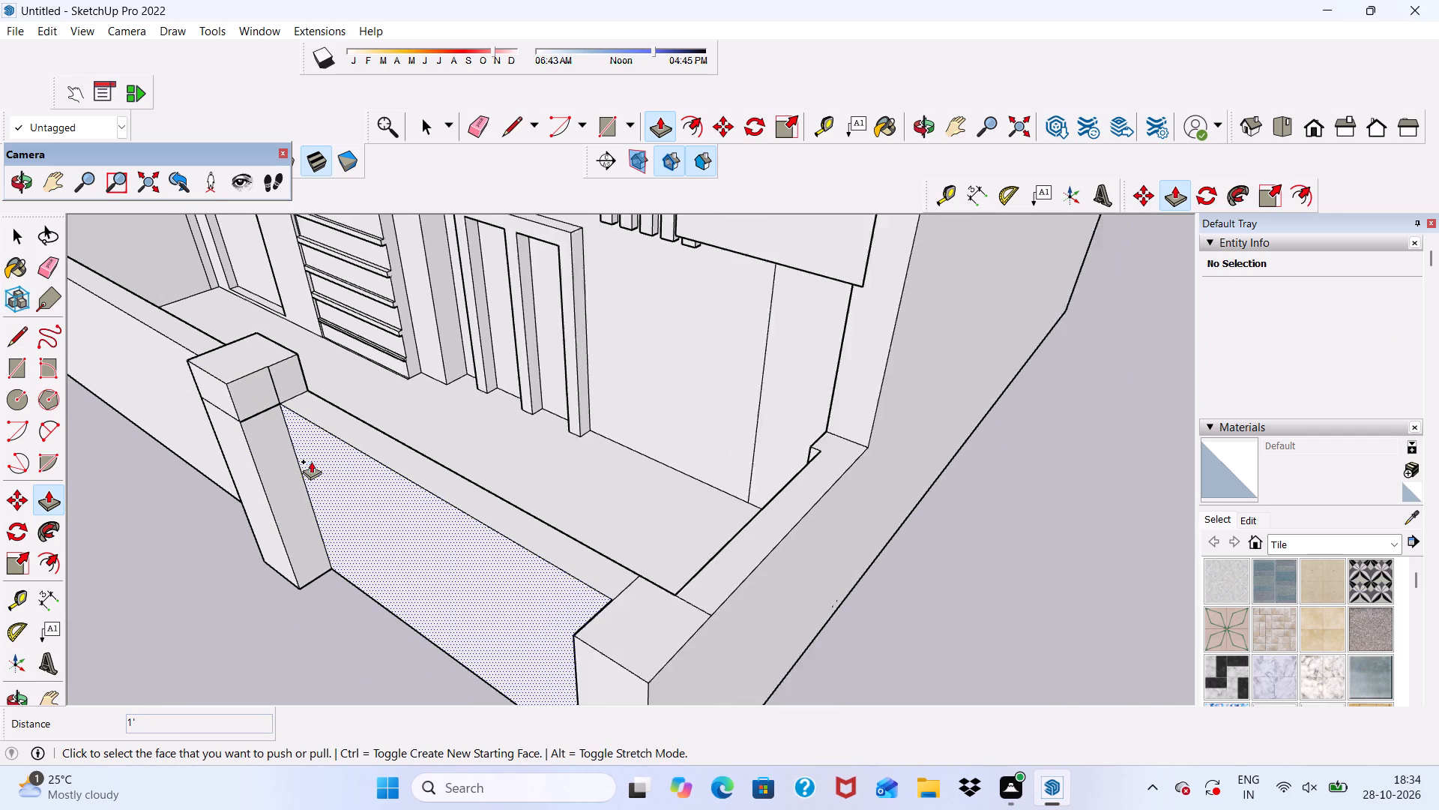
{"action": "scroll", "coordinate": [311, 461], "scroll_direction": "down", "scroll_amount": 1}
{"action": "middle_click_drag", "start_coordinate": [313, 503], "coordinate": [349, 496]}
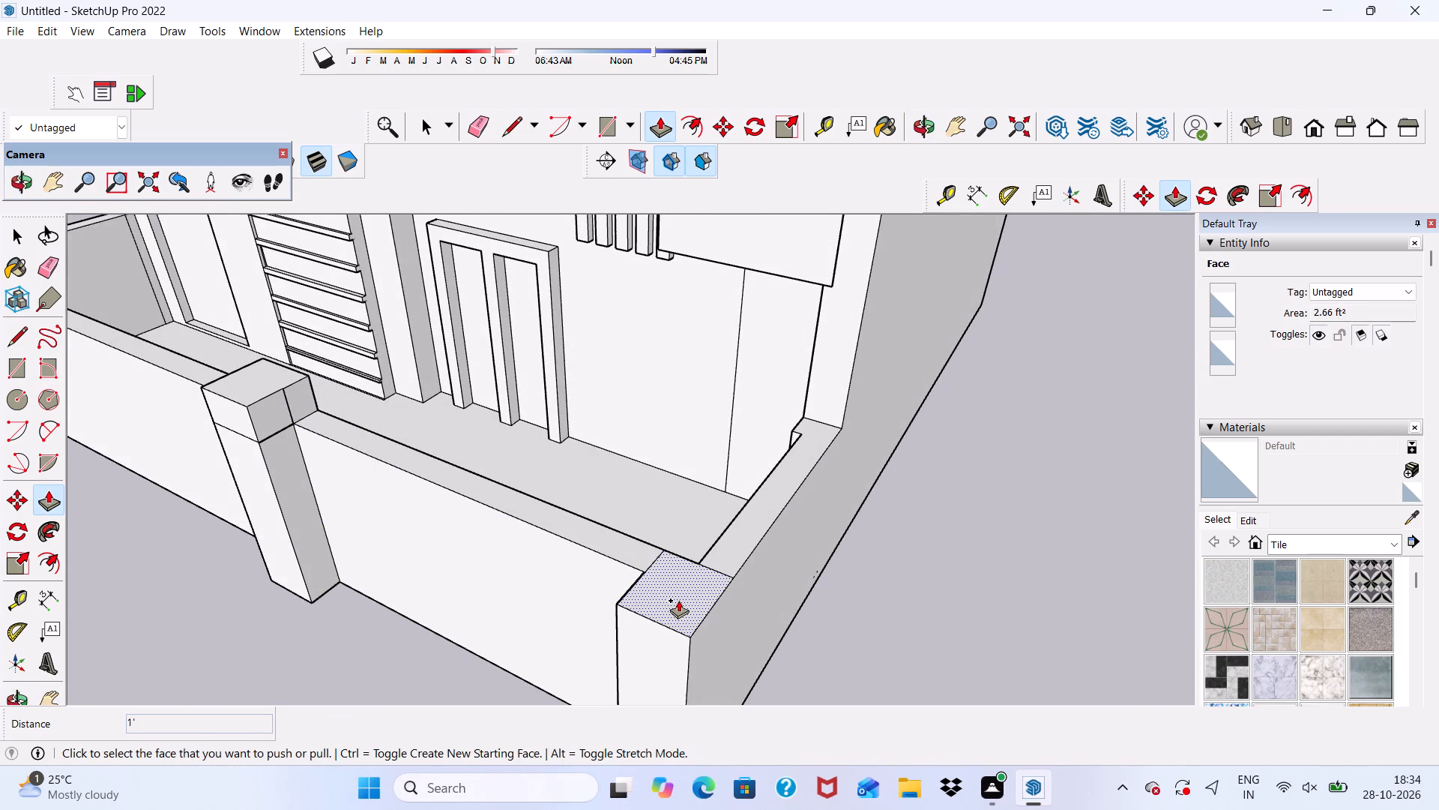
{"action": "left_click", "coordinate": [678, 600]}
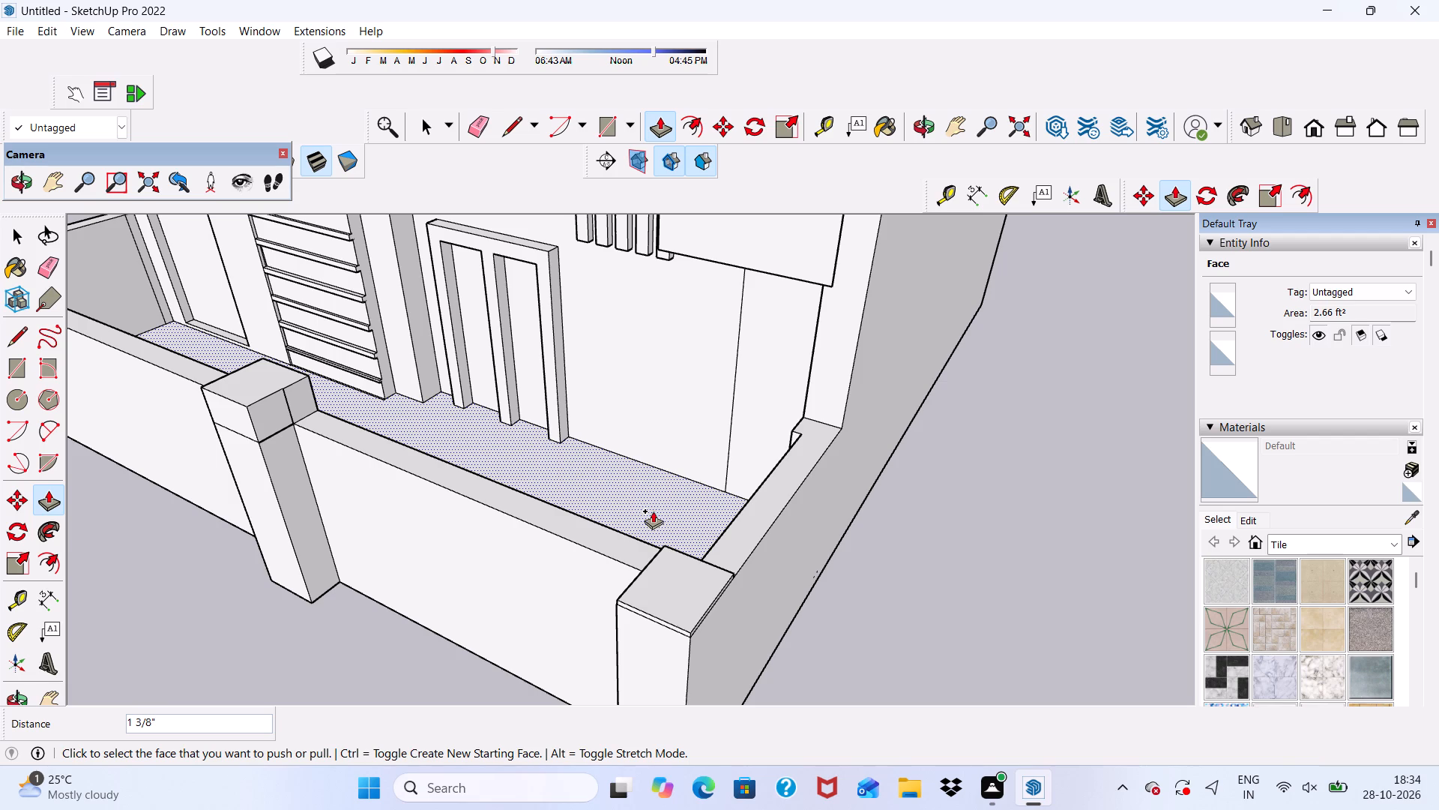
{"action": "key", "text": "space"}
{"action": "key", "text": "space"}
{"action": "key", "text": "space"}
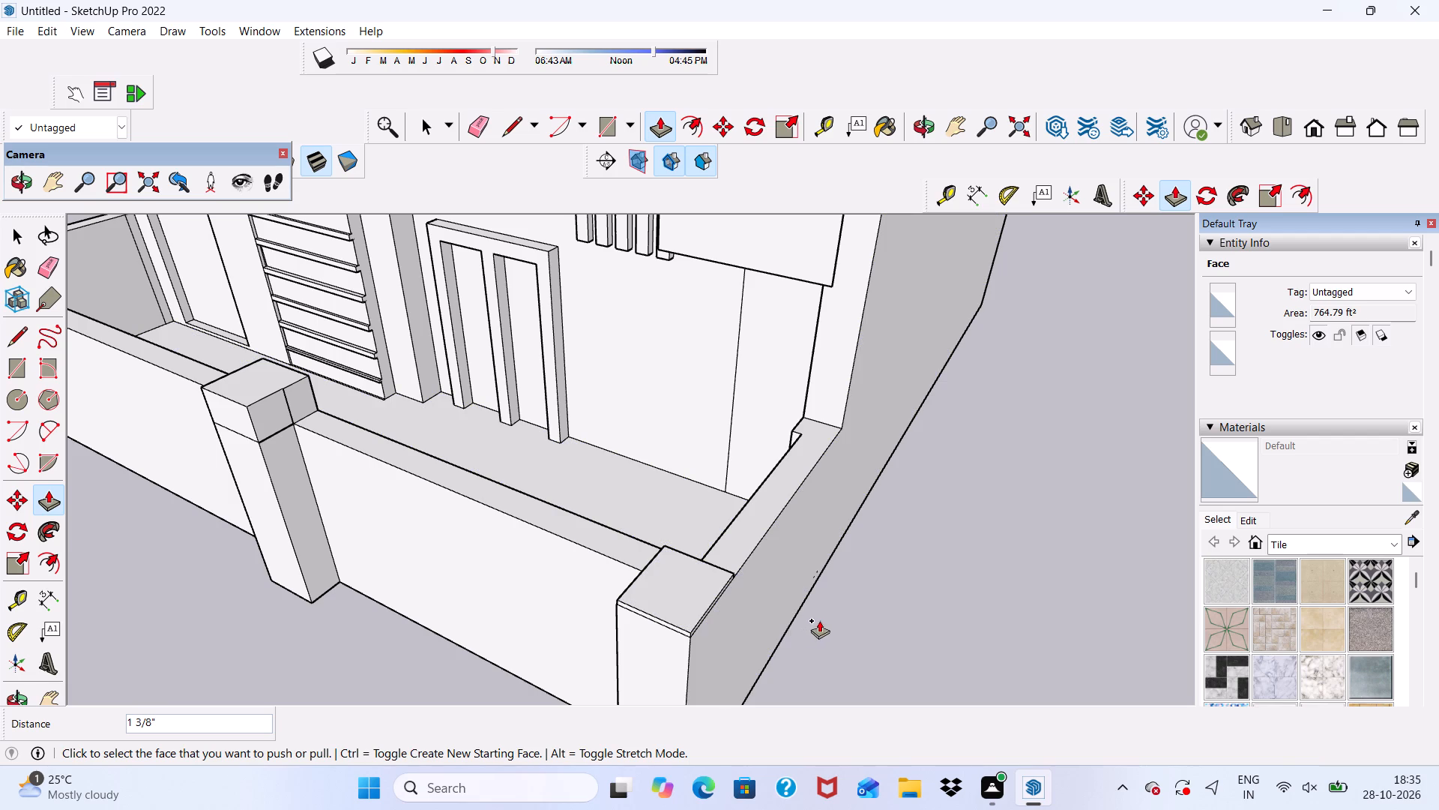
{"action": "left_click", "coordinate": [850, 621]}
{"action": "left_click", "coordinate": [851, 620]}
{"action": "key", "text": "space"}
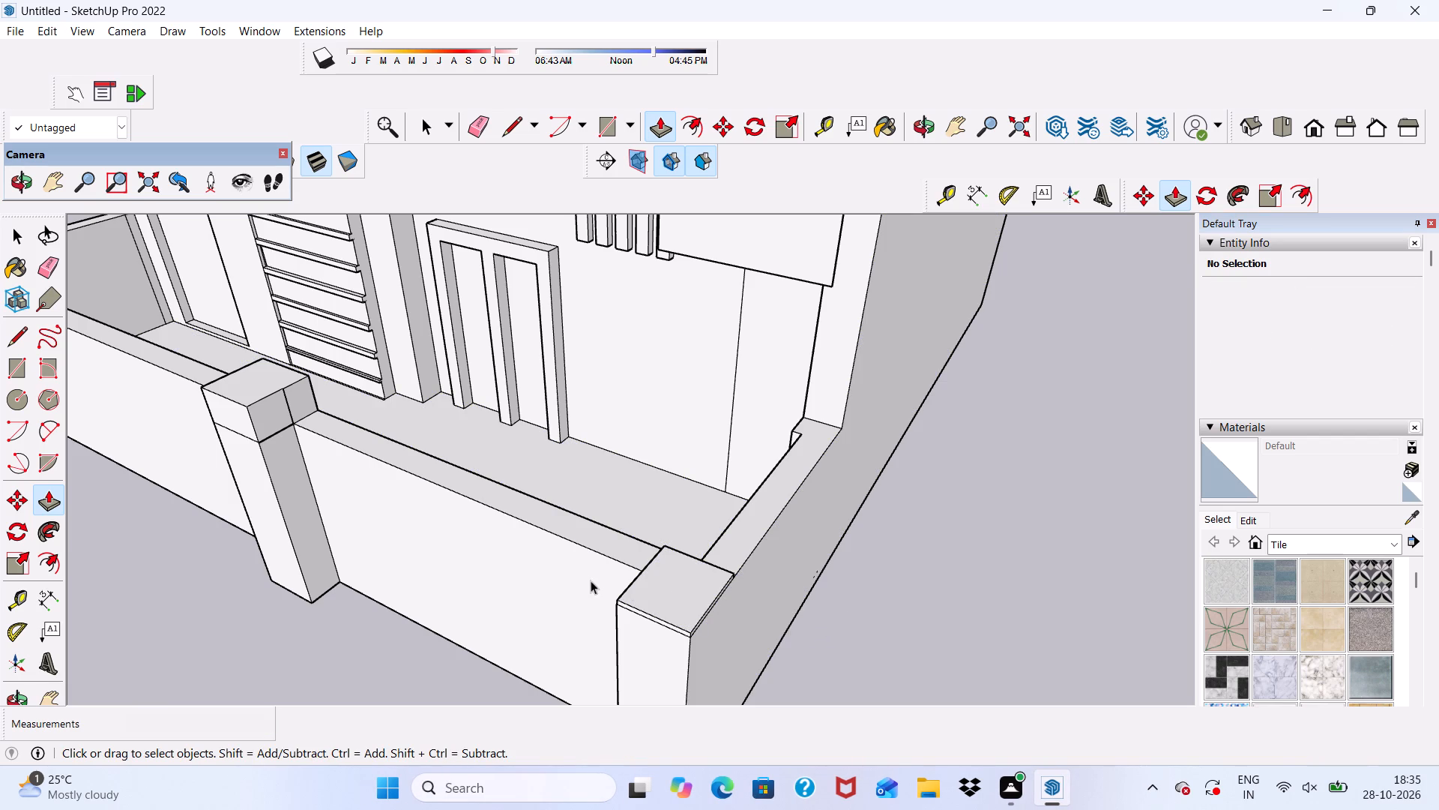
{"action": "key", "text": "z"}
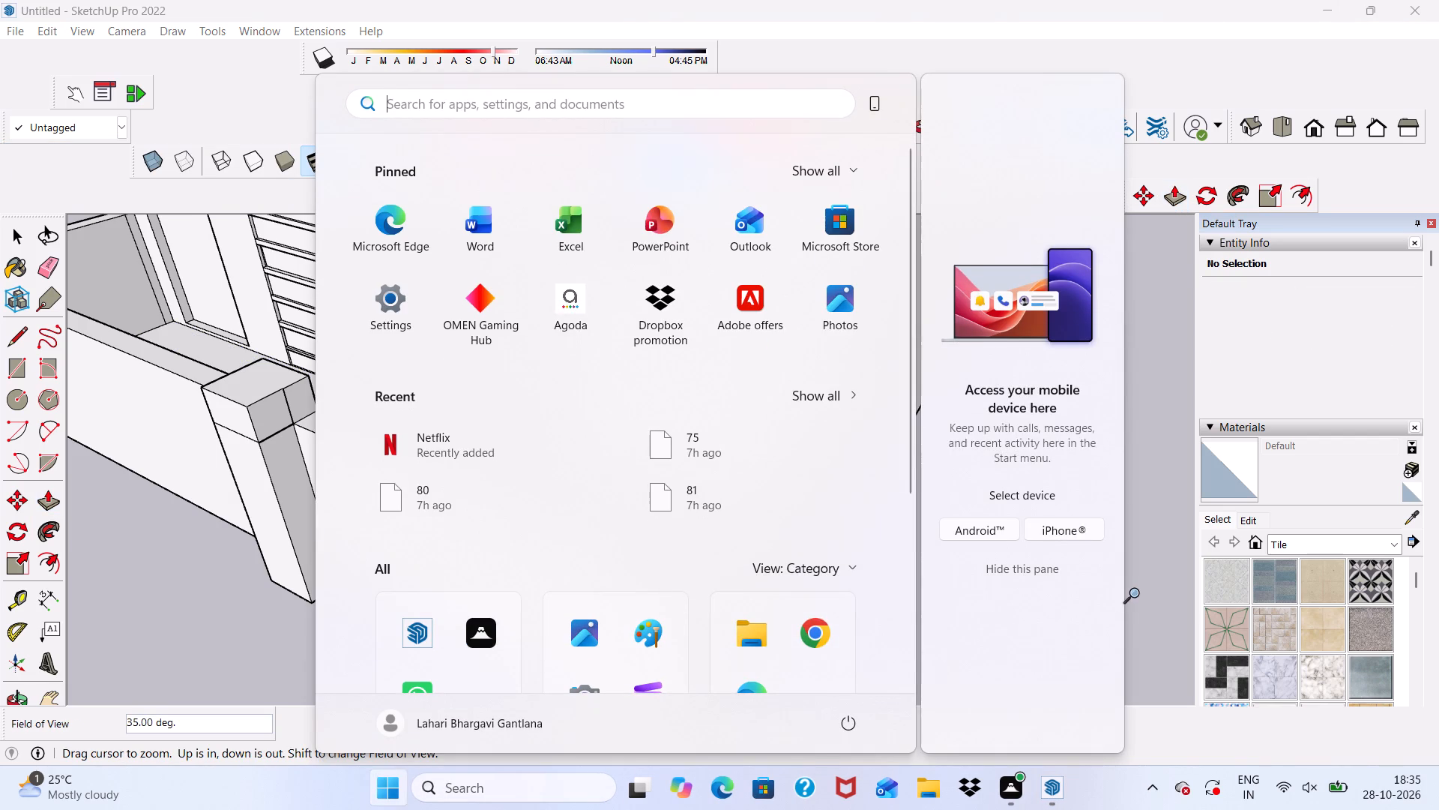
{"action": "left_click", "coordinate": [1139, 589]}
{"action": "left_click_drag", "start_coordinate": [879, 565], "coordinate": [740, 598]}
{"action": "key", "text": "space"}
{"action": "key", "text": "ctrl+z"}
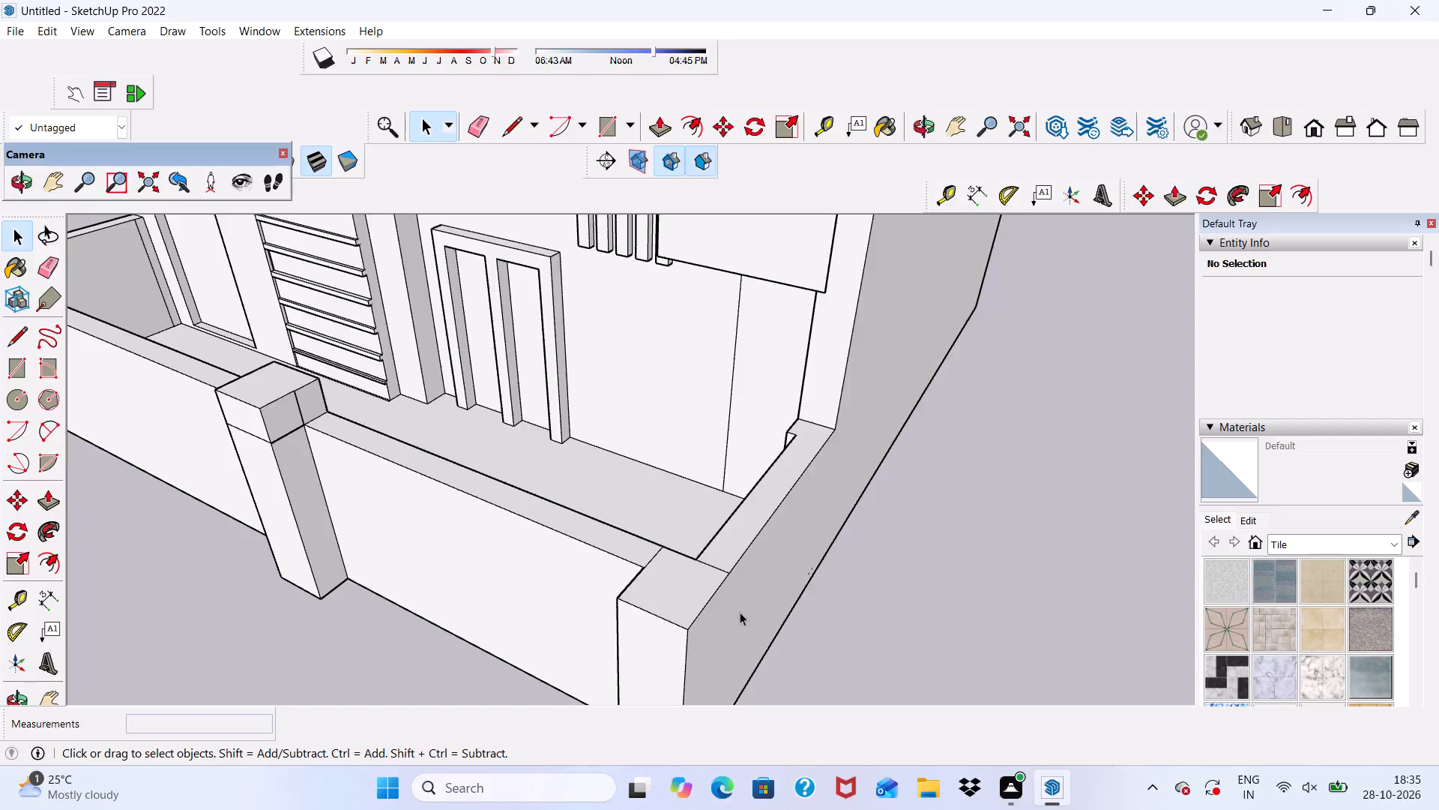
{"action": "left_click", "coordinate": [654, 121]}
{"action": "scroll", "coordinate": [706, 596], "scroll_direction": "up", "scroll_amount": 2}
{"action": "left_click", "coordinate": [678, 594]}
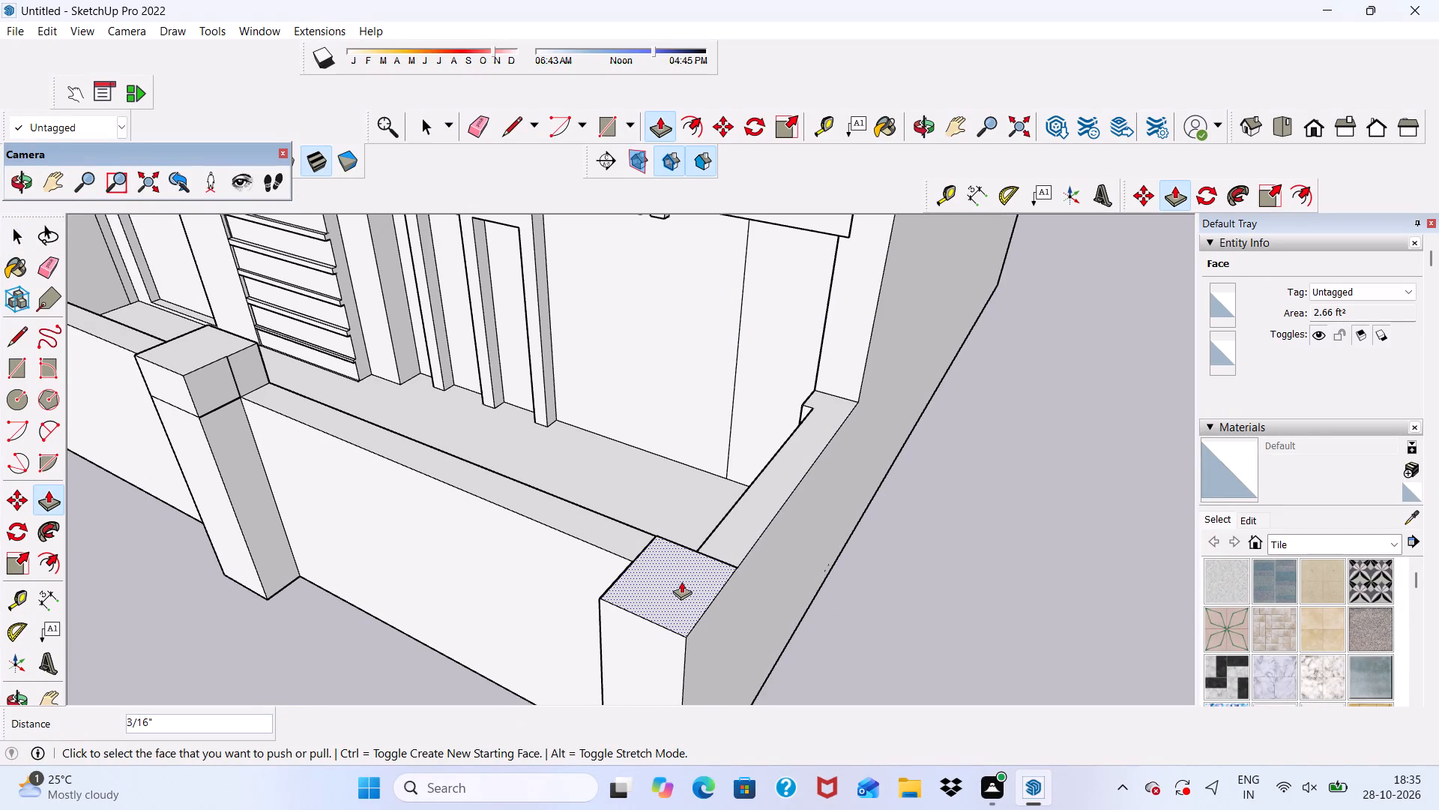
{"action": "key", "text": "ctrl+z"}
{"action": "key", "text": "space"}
Push/Pull the end pier's top face up 1'.
{"action": "scroll", "coordinate": [668, 591], "scroll_direction": "up", "scroll_amount": 1}
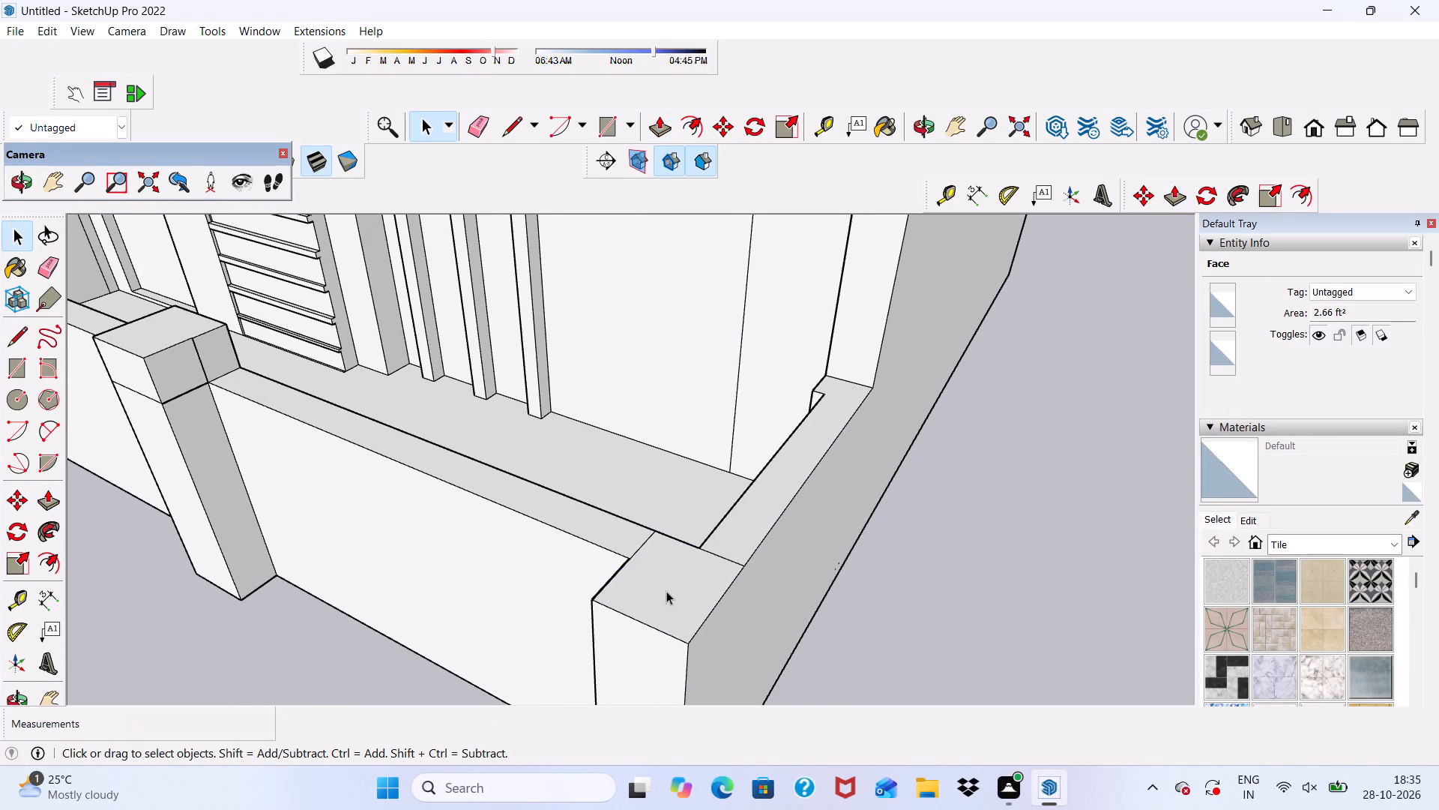
{"action": "left_click", "coordinate": [667, 604]}
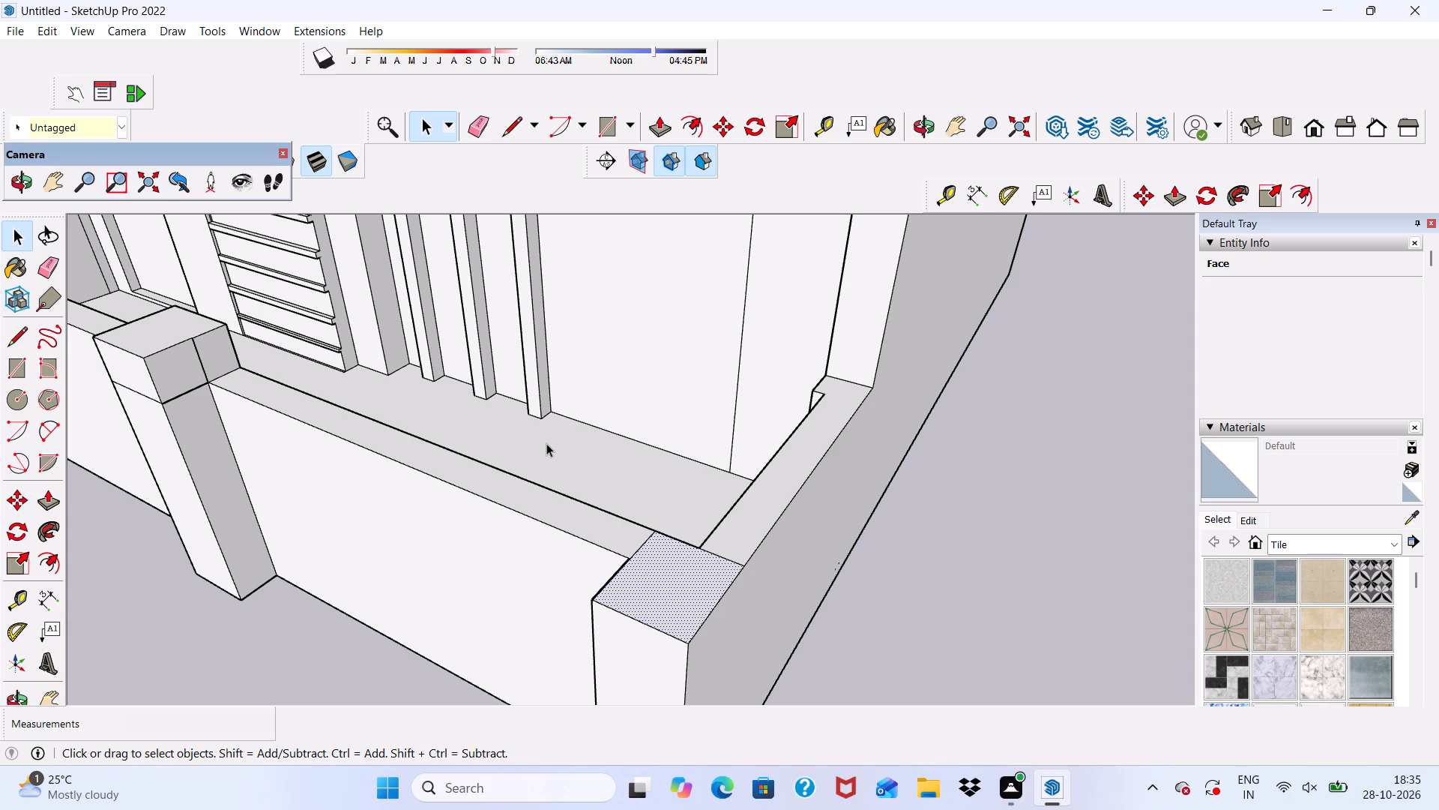
{"action": "left_click", "coordinate": [666, 119]}
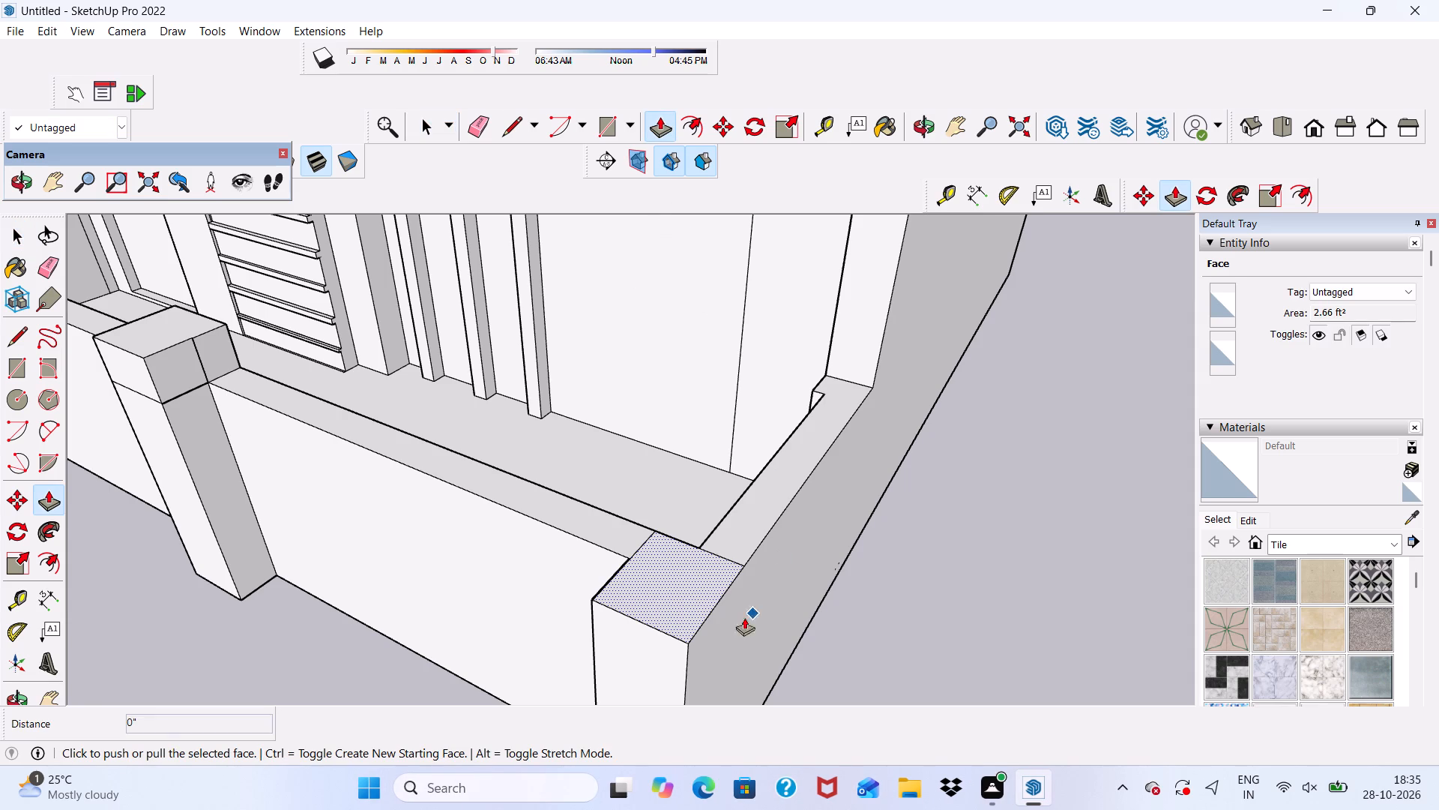
{"action": "scroll", "coordinate": [690, 631], "scroll_direction": "up", "scroll_amount": 4}
{"action": "left_click", "coordinate": [669, 610]}
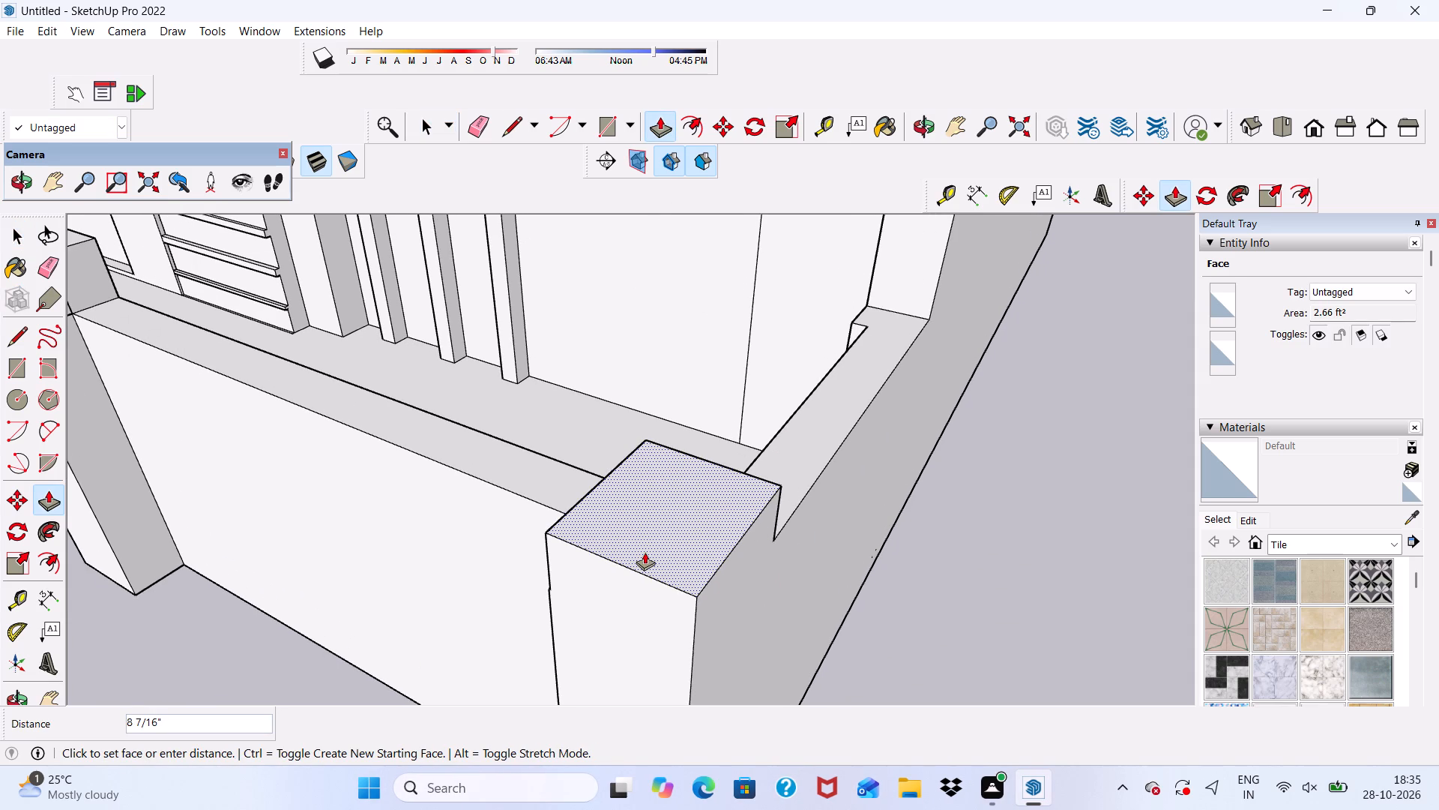
{"action": "type", "text": "1'"}
{"action": "key", "text": "Return"}
Erase the seam lines below the raised part of the end pier on its front and outer side faces.
{"action": "scroll", "coordinate": [654, 556], "scroll_direction": "down", "scroll_amount": 5}
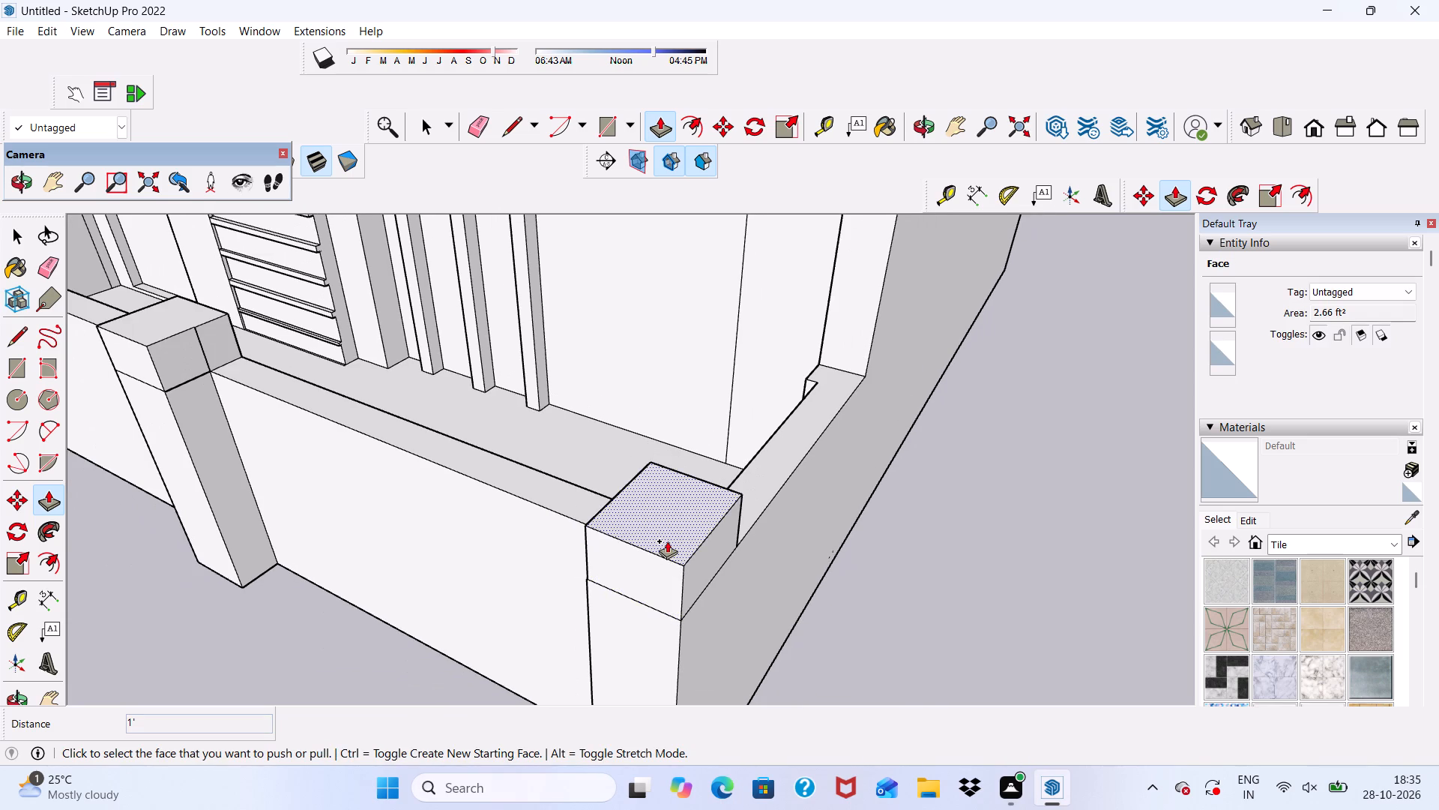
{"action": "scroll", "coordinate": [666, 540], "scroll_direction": "down", "scroll_amount": 3}
{"action": "left_click", "coordinate": [484, 124]}
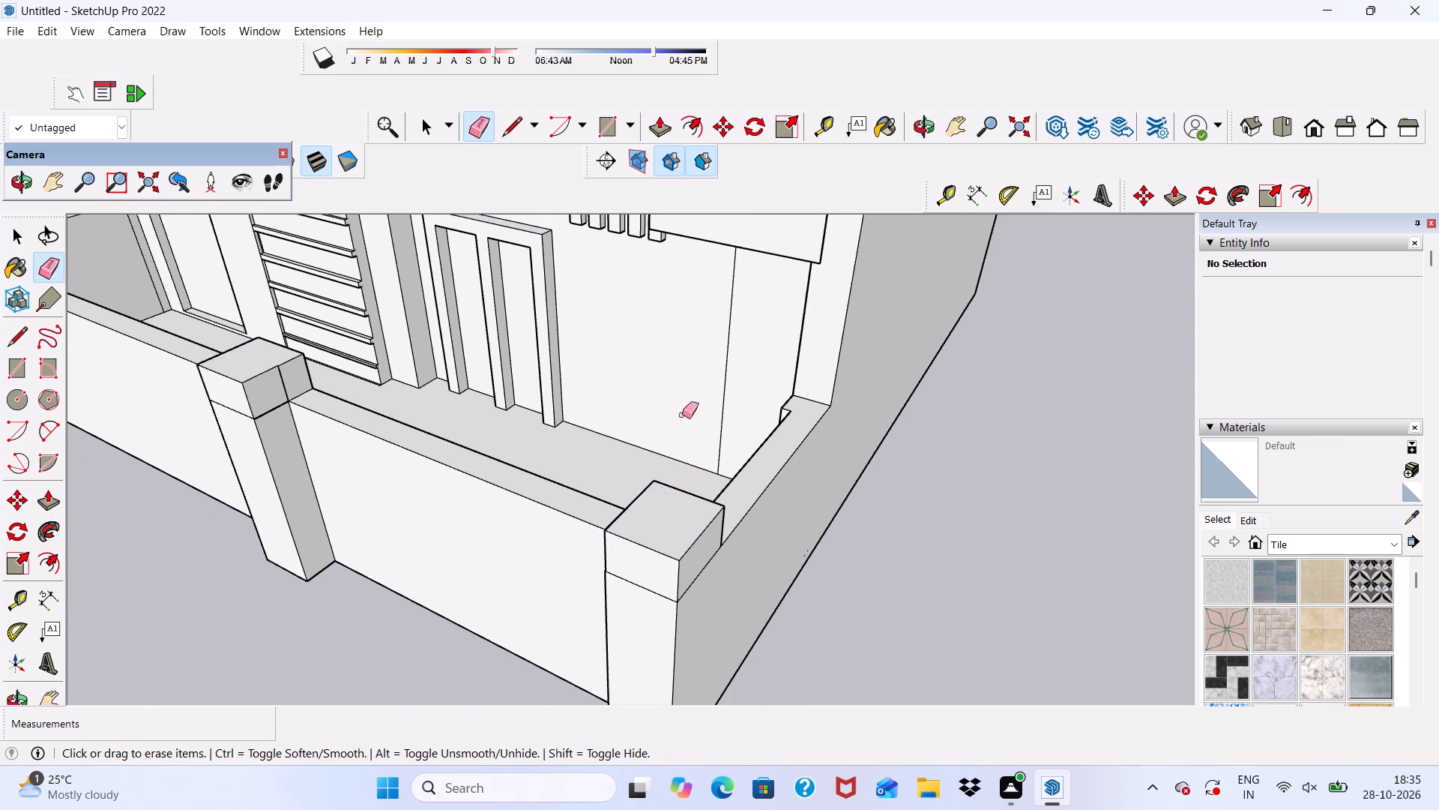
{"action": "scroll", "coordinate": [678, 490], "scroll_direction": "up", "scroll_amount": 3}
{"action": "left_click_drag", "start_coordinate": [649, 608], "coordinate": [649, 628]}
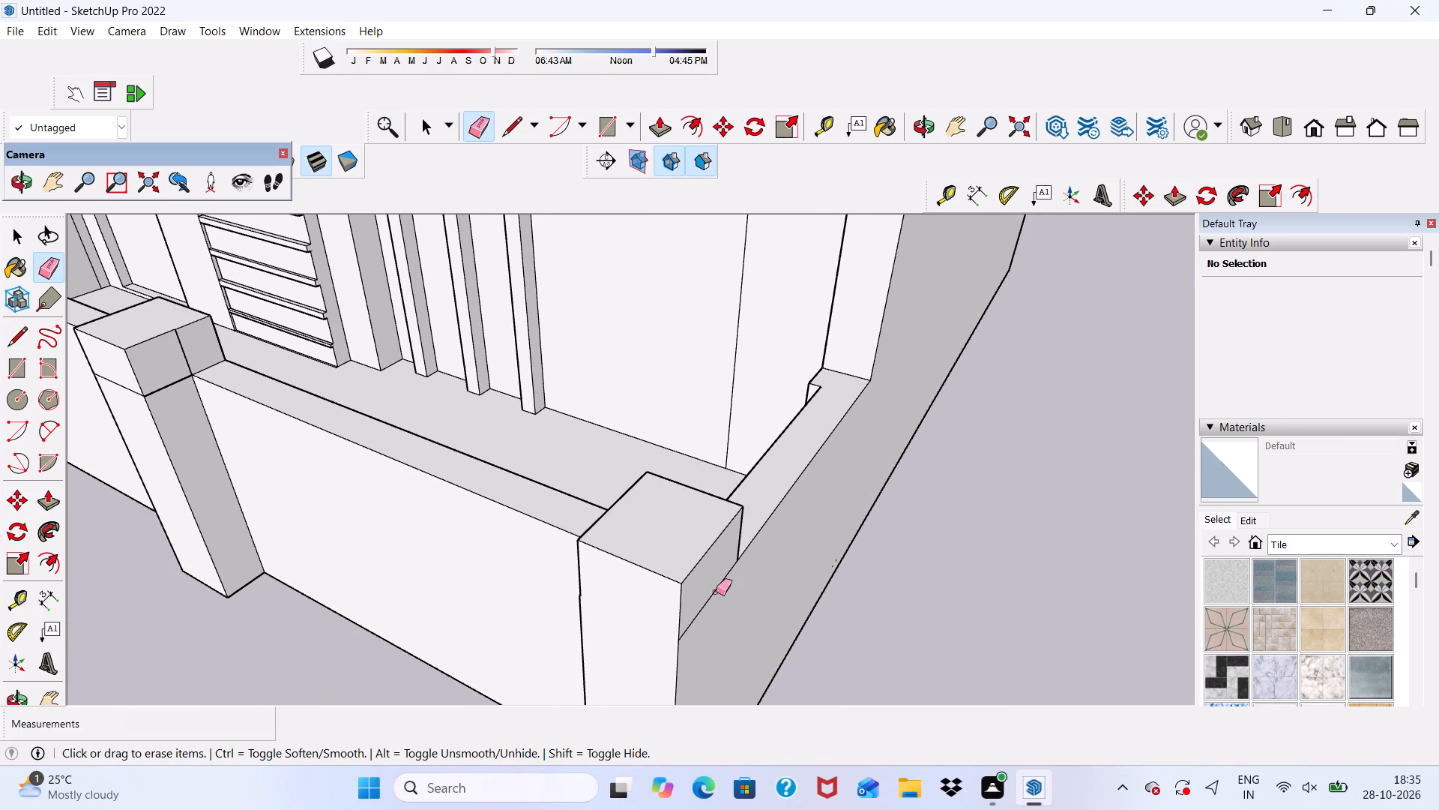
{"action": "left_click_drag", "start_coordinate": [714, 592], "coordinate": [715, 603]}
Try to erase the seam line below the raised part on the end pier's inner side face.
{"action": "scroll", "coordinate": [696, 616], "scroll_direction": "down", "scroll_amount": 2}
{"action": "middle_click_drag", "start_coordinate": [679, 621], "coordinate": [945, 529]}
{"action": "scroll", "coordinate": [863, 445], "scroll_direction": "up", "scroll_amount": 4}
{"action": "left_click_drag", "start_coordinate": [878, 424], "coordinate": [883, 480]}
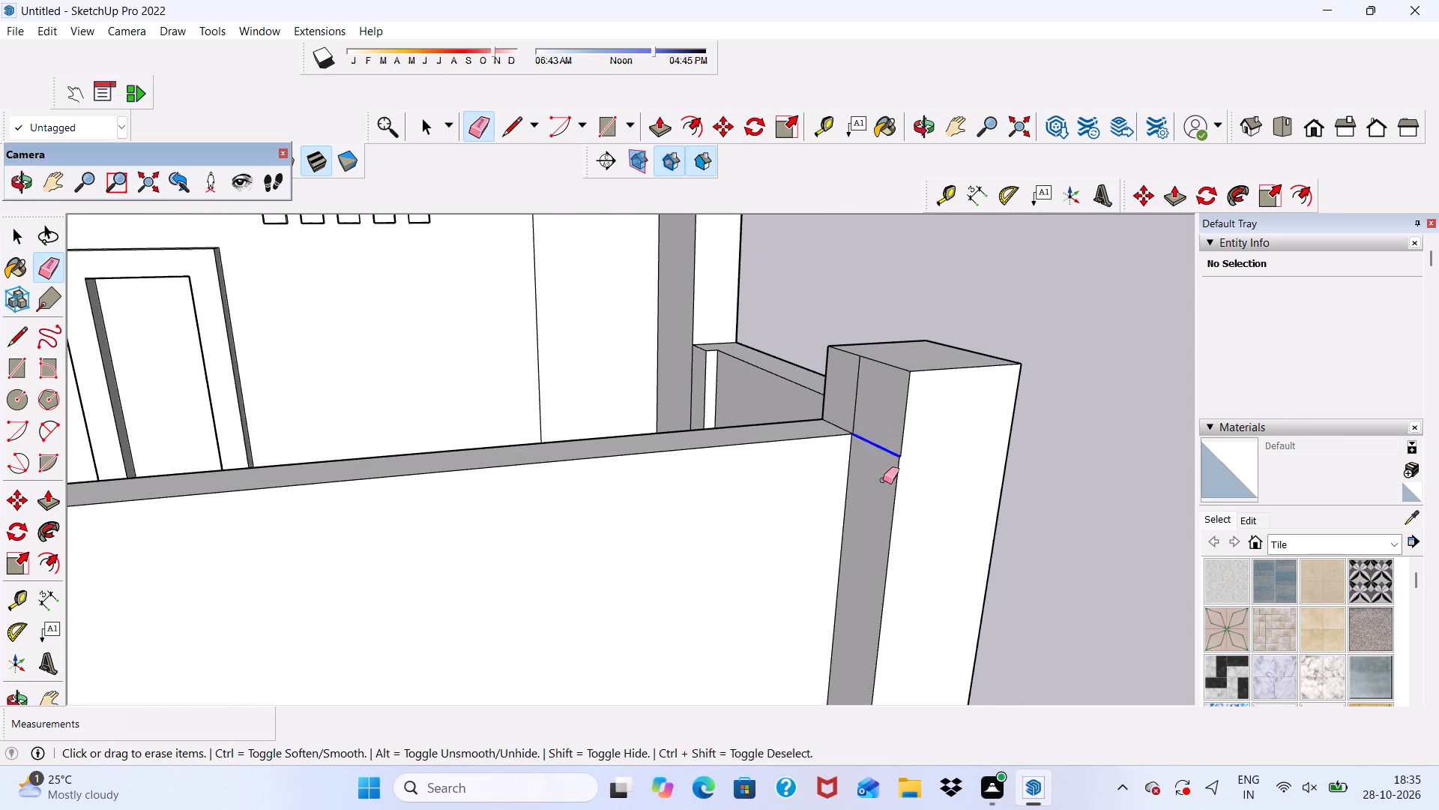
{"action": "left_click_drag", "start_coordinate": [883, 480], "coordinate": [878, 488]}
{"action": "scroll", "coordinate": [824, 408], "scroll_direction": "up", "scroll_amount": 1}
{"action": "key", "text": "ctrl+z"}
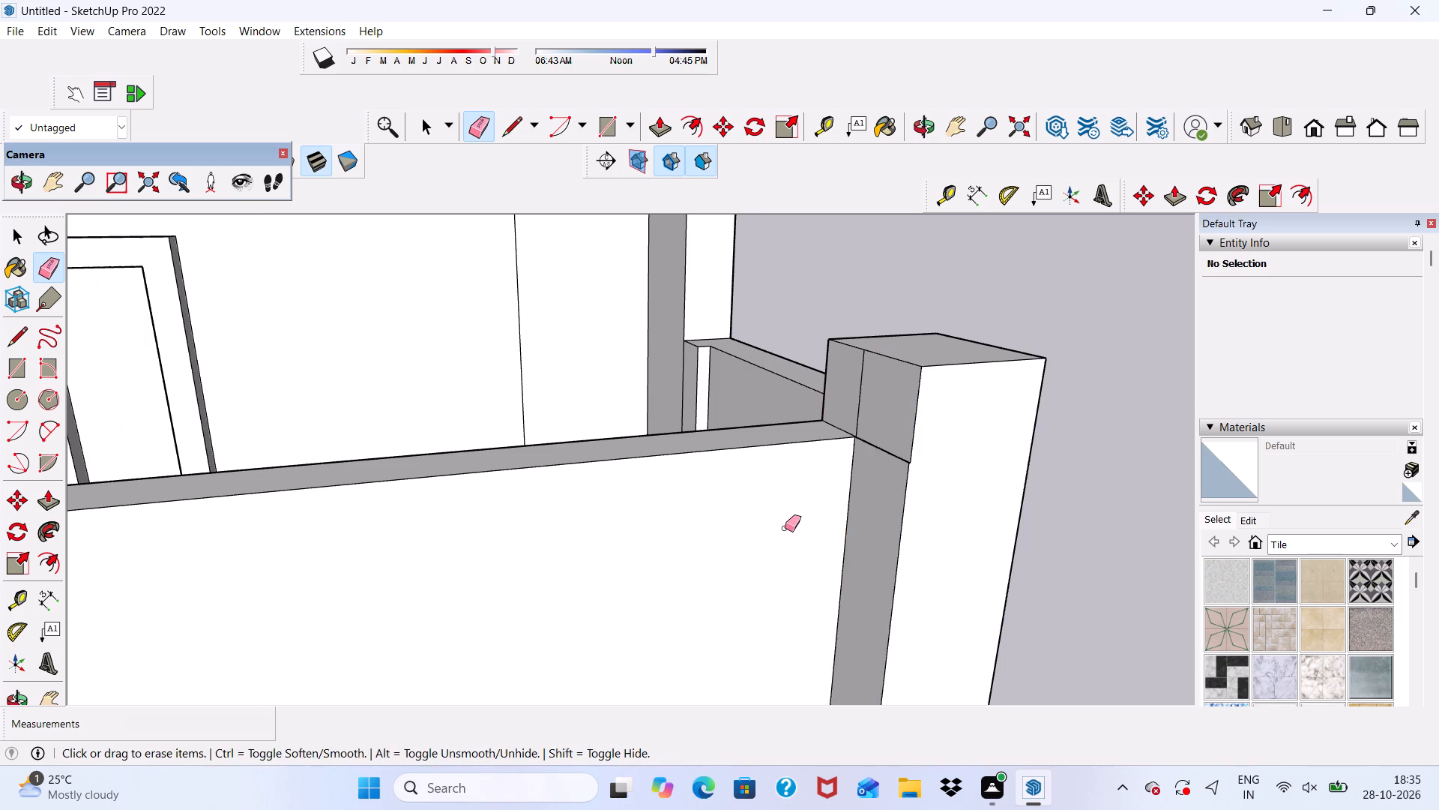
Push/Pull the front portion of the end pier's raised inner side face by 3/16".
{"action": "key", "text": "space"}
{"action": "scroll", "coordinate": [872, 527], "scroll_direction": "up", "scroll_amount": 20}
{"action": "left_click", "coordinate": [823, 454]}
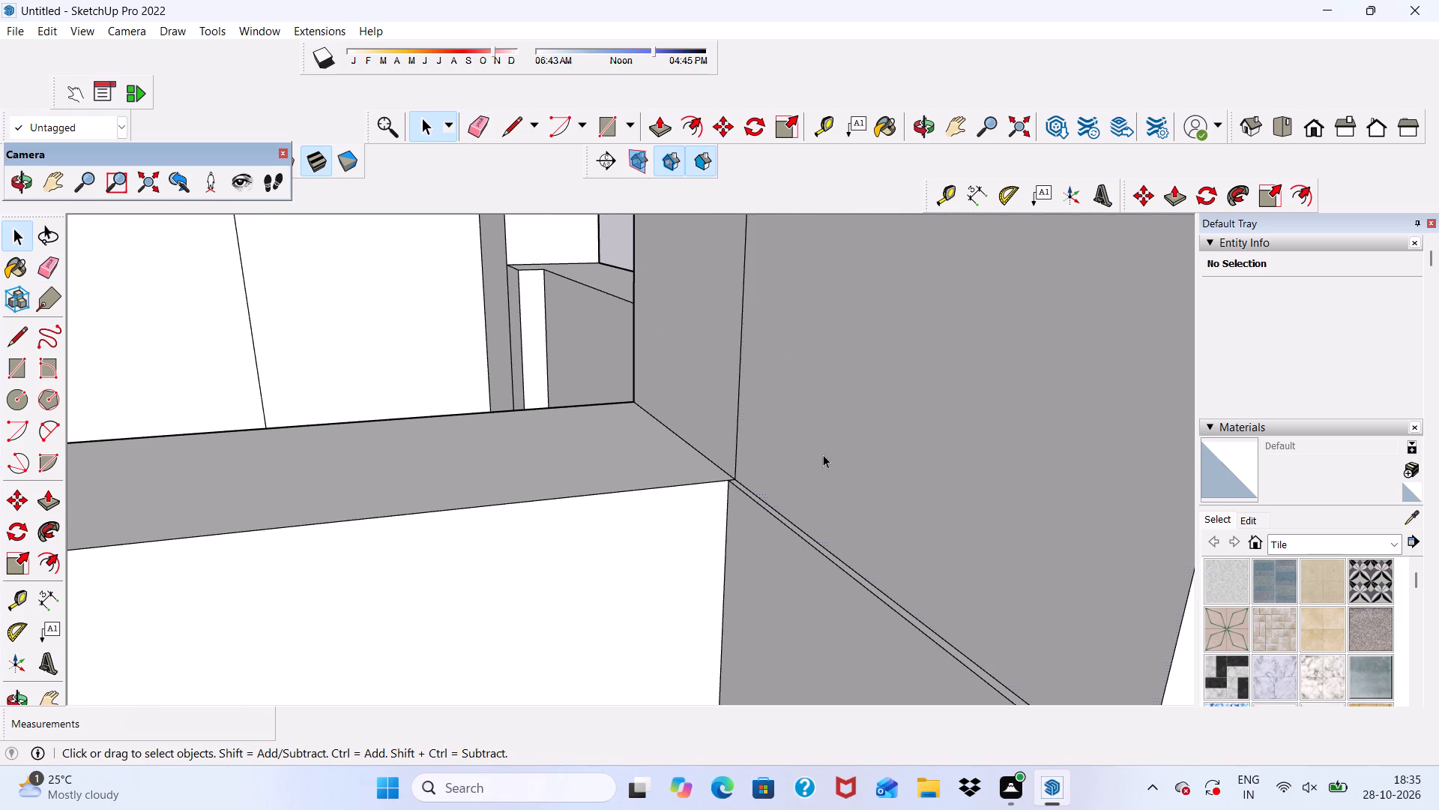
{"action": "left_click", "coordinate": [645, 119]}
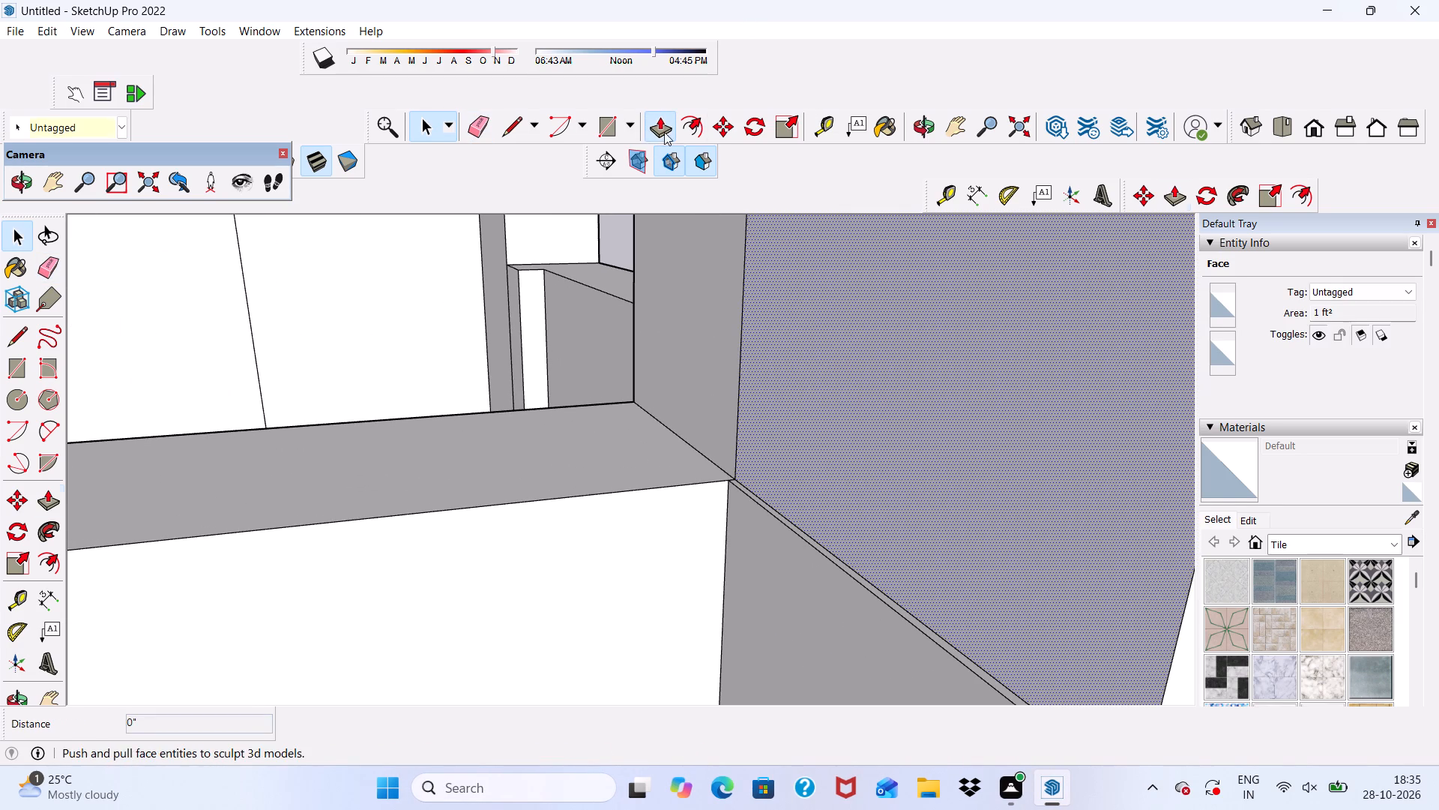
{"action": "left_click", "coordinate": [875, 376]}
{"action": "left_click", "coordinate": [788, 499]}
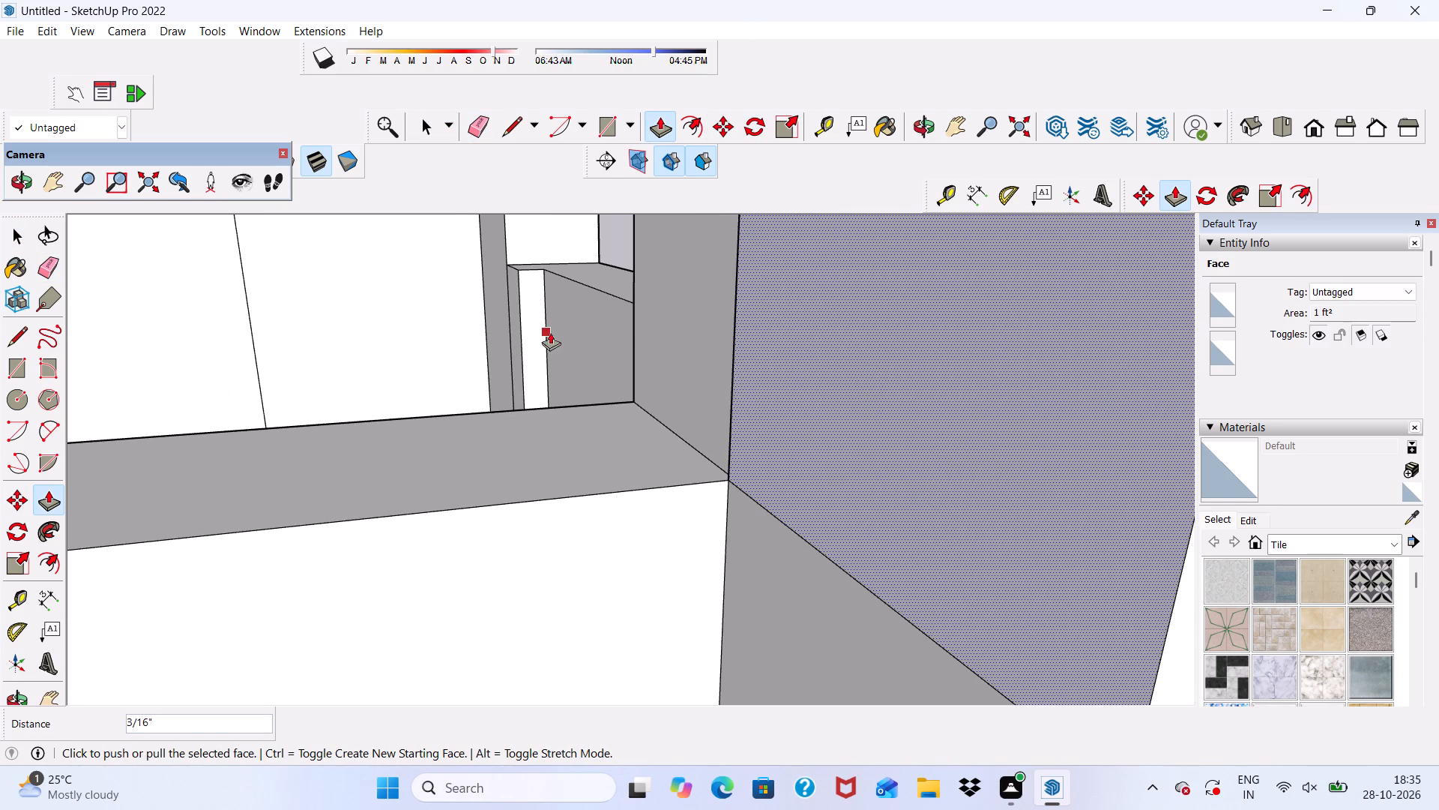
Push/Pull the portion of the end pier's raised inner side face above the wall by 3/16", flush with the front portion.
{"action": "scroll", "coordinate": [671, 303], "scroll_direction": "down", "scroll_amount": 1}
{"action": "middle_click_drag", "start_coordinate": [672, 304], "coordinate": [1085, 420]}
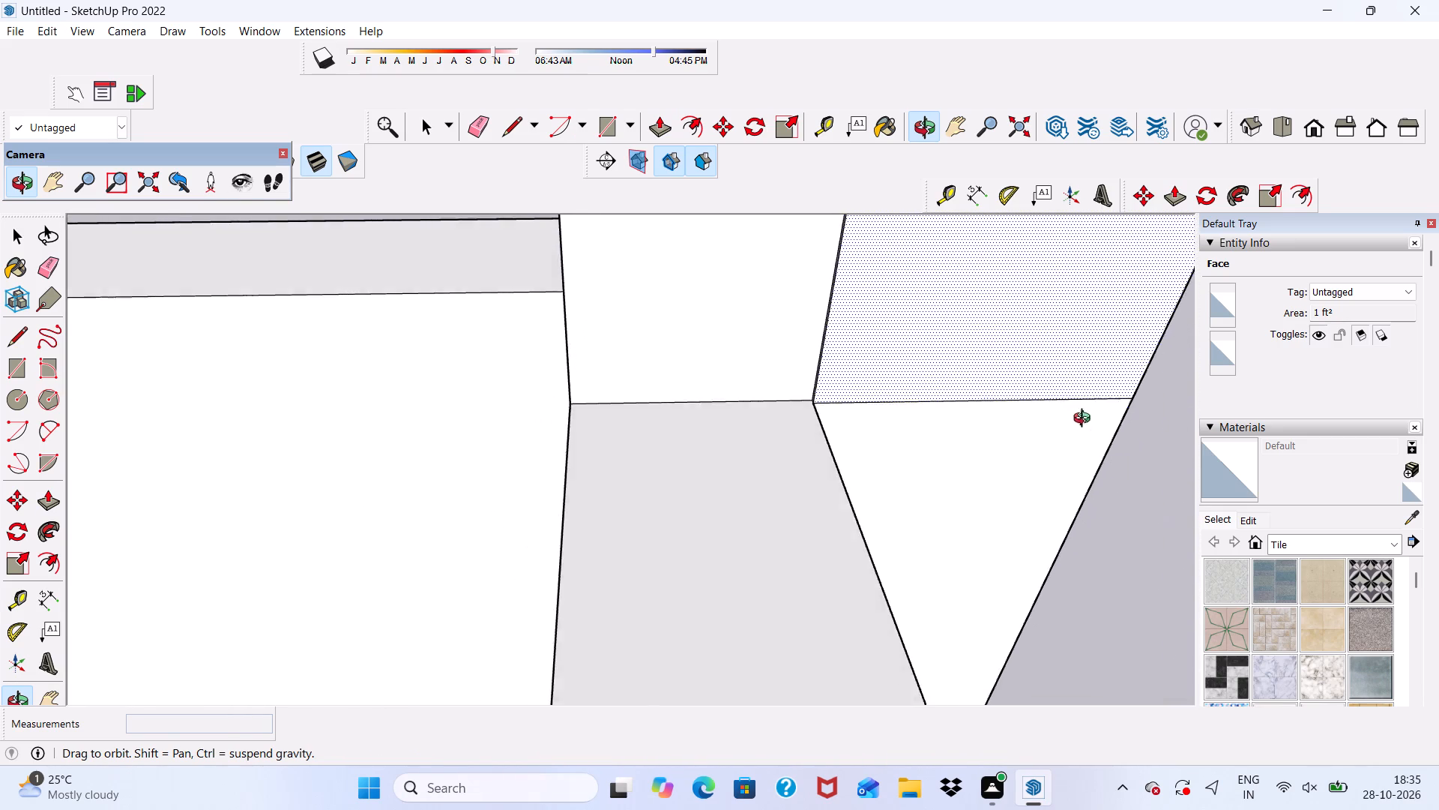
{"action": "middle_click_drag", "start_coordinate": [1085, 420], "coordinate": [1135, 426]}
{"action": "key", "text": "space"}
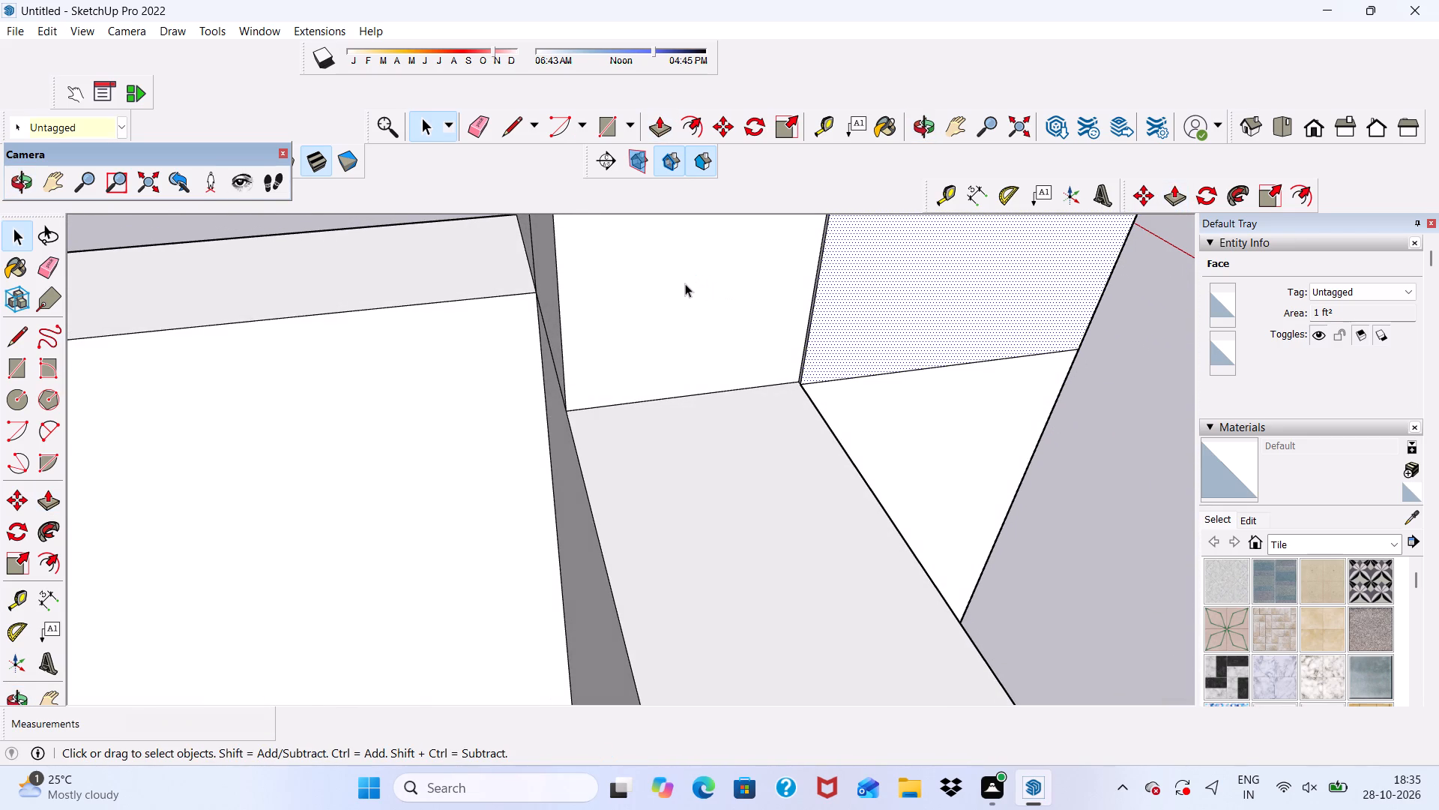
{"action": "left_click", "coordinate": [685, 283]}
{"action": "left_click", "coordinate": [654, 120]}
{"action": "left_click", "coordinate": [742, 280]}
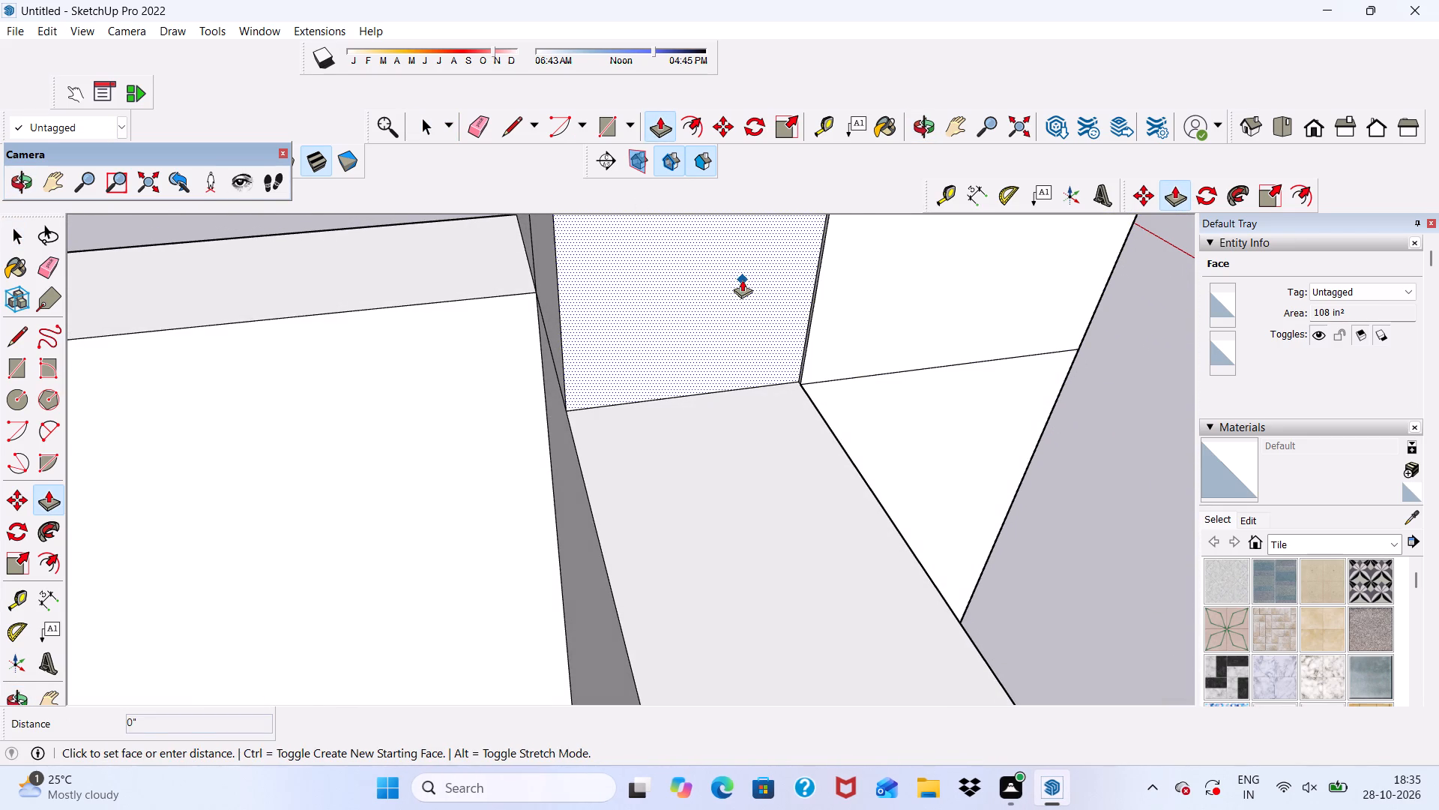
{"action": "scroll", "coordinate": [996, 231], "scroll_direction": "down", "scroll_amount": 1}
{"action": "left_click", "coordinate": [932, 247]}
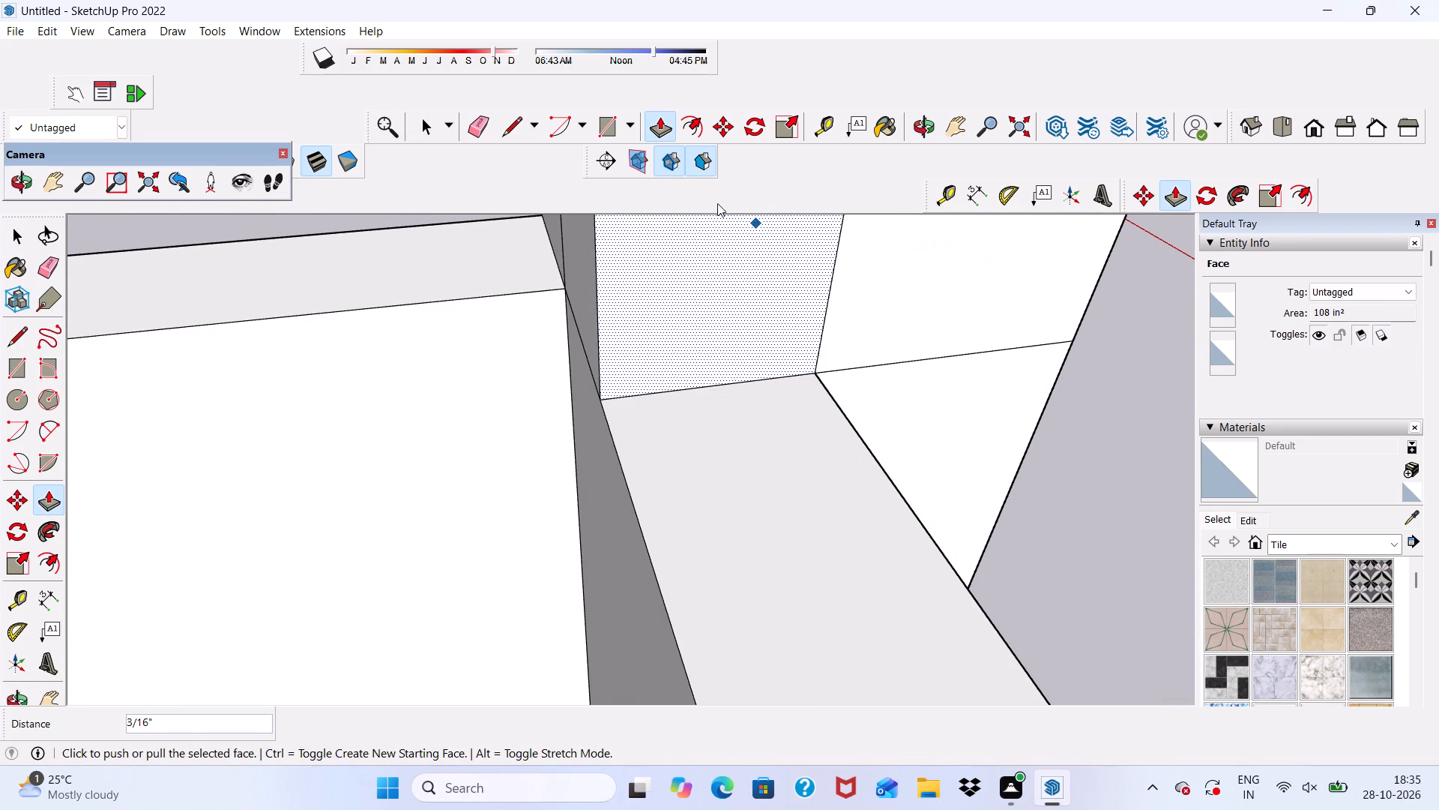
Erase the horizontal and vertical seam lines around the raised part of the end pier.
{"action": "left_click", "coordinate": [486, 118]}
{"action": "left_click_drag", "start_coordinate": [821, 256], "coordinate": [947, 376]}
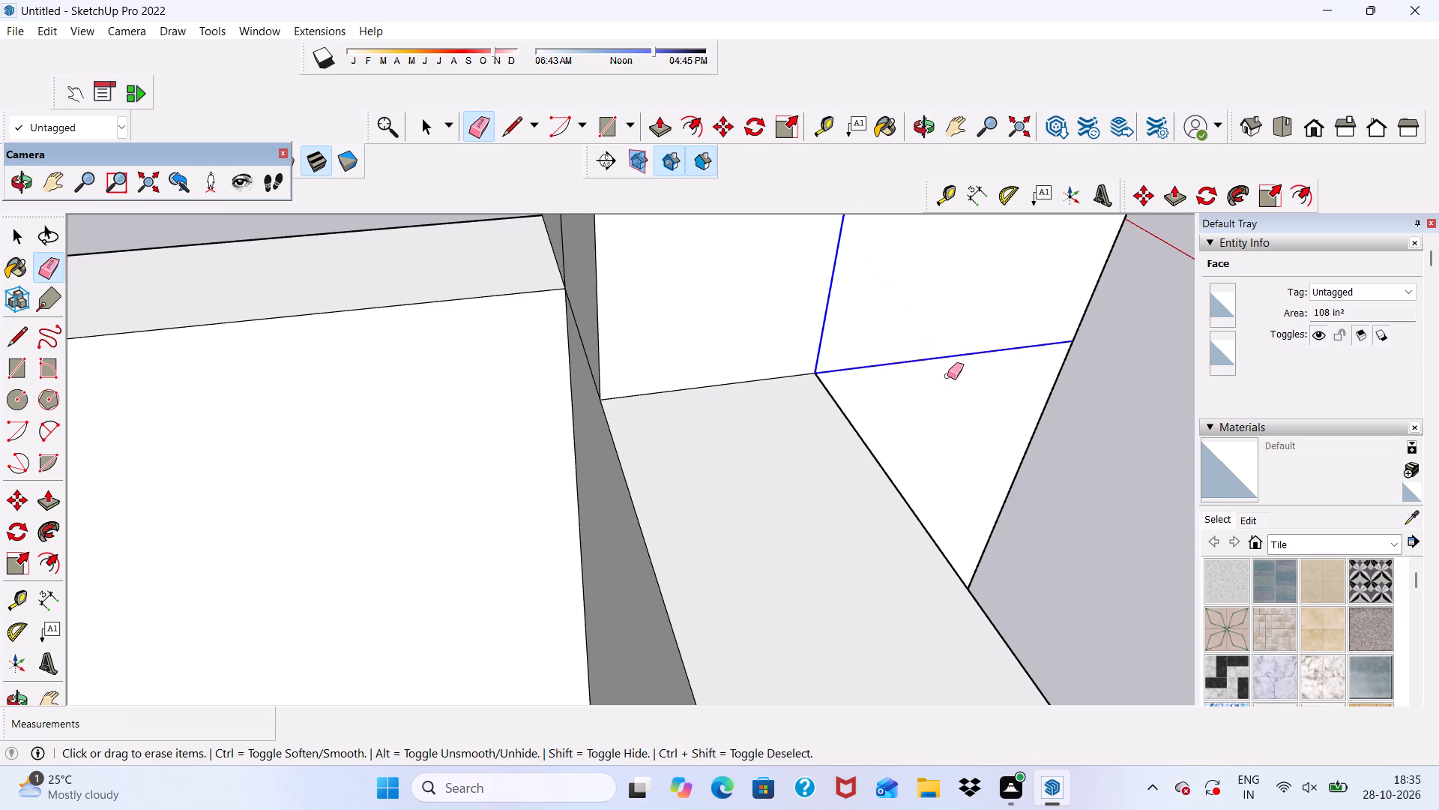
{"action": "left_click_drag", "start_coordinate": [947, 376], "coordinate": [947, 376]}
{"action": "scroll", "coordinate": [812, 394], "scroll_direction": "down", "scroll_amount": 2}
{"action": "middle_click_drag", "start_coordinate": [794, 407], "coordinate": [973, 385]}
{"action": "scroll", "coordinate": [594, 400], "scroll_direction": "up", "scroll_amount": 2}
{"action": "left_click_drag", "start_coordinate": [590, 337], "coordinate": [600, 391]}
{"action": "left_click_drag", "start_coordinate": [480, 250], "coordinate": [528, 264]}
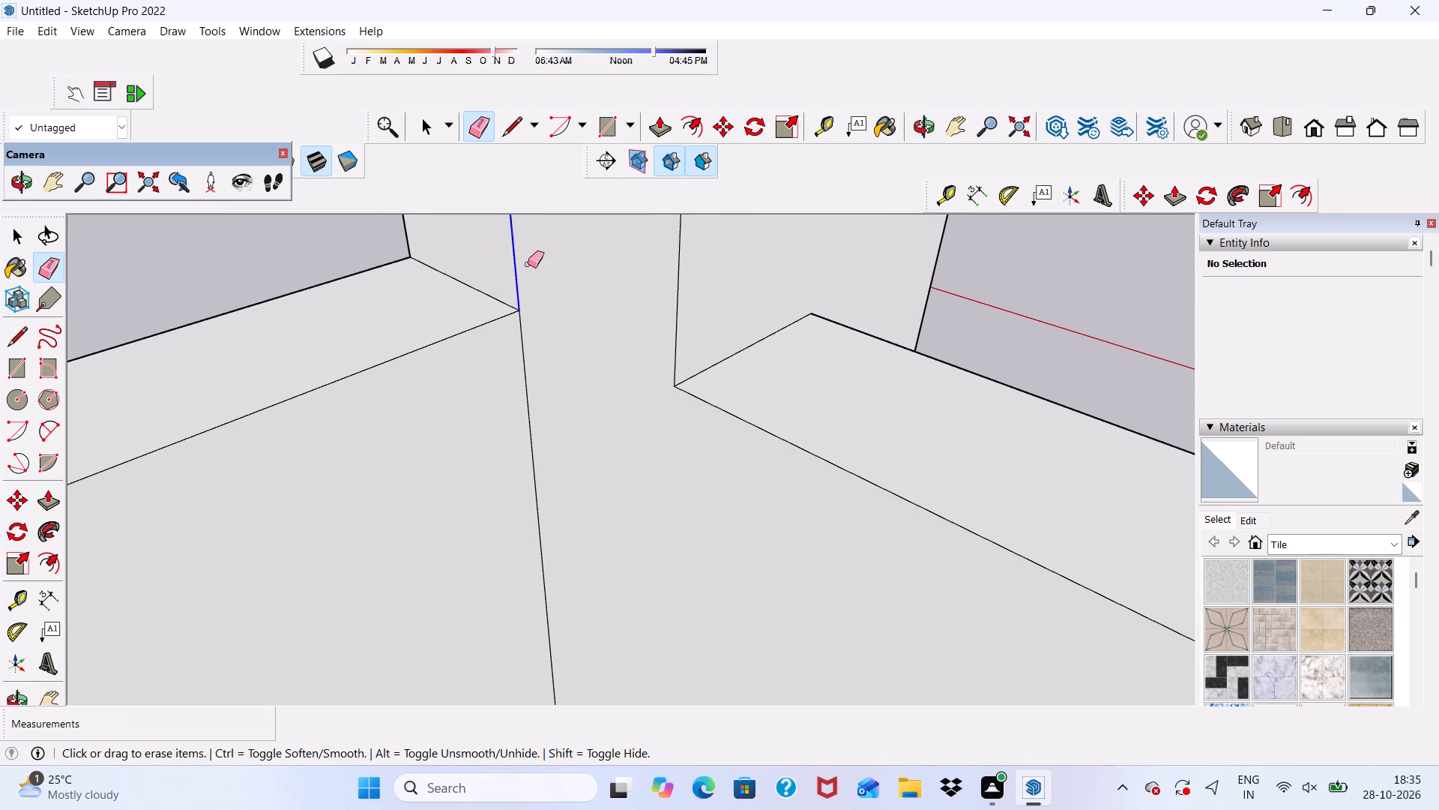
{"action": "left_click_drag", "start_coordinate": [528, 264], "coordinate": [530, 265]}
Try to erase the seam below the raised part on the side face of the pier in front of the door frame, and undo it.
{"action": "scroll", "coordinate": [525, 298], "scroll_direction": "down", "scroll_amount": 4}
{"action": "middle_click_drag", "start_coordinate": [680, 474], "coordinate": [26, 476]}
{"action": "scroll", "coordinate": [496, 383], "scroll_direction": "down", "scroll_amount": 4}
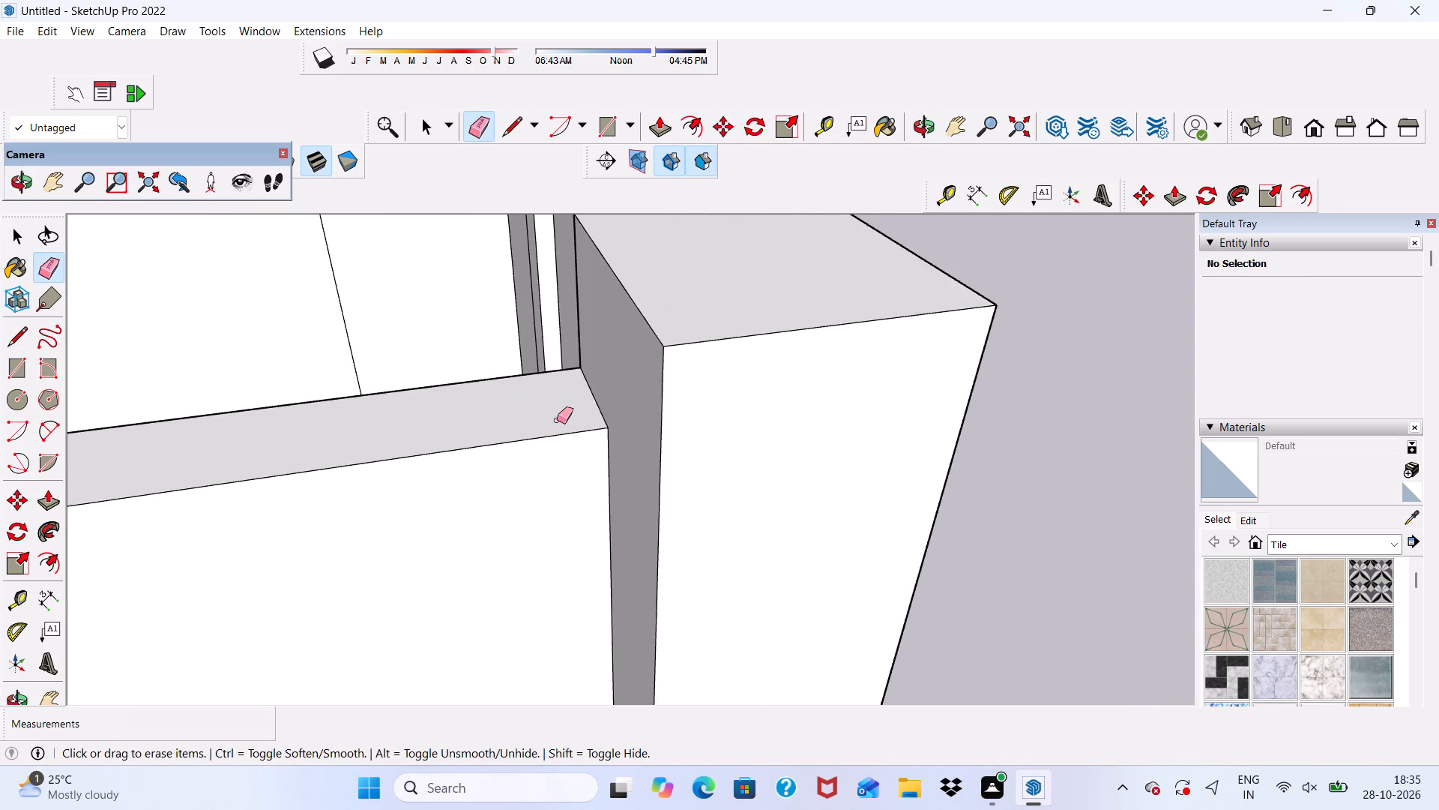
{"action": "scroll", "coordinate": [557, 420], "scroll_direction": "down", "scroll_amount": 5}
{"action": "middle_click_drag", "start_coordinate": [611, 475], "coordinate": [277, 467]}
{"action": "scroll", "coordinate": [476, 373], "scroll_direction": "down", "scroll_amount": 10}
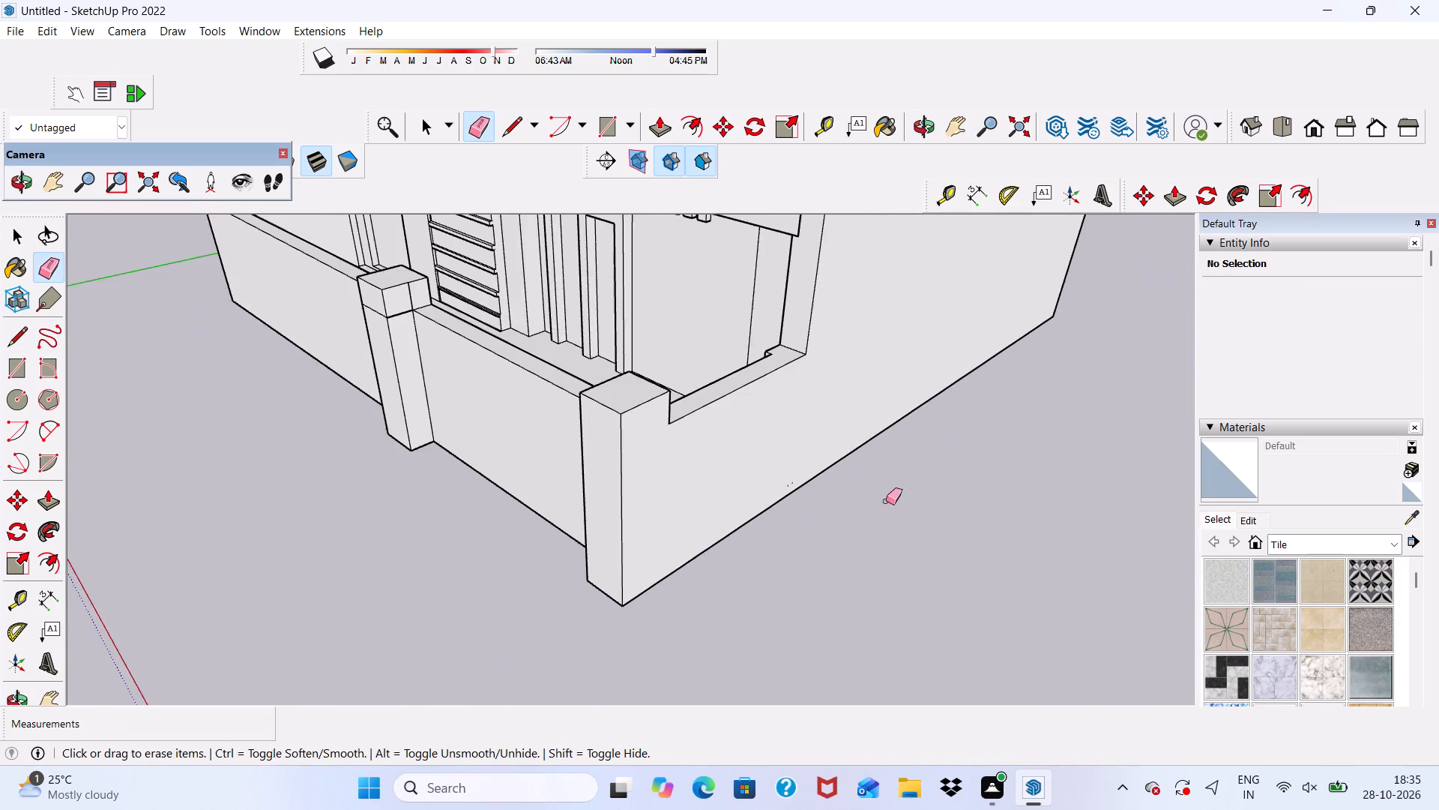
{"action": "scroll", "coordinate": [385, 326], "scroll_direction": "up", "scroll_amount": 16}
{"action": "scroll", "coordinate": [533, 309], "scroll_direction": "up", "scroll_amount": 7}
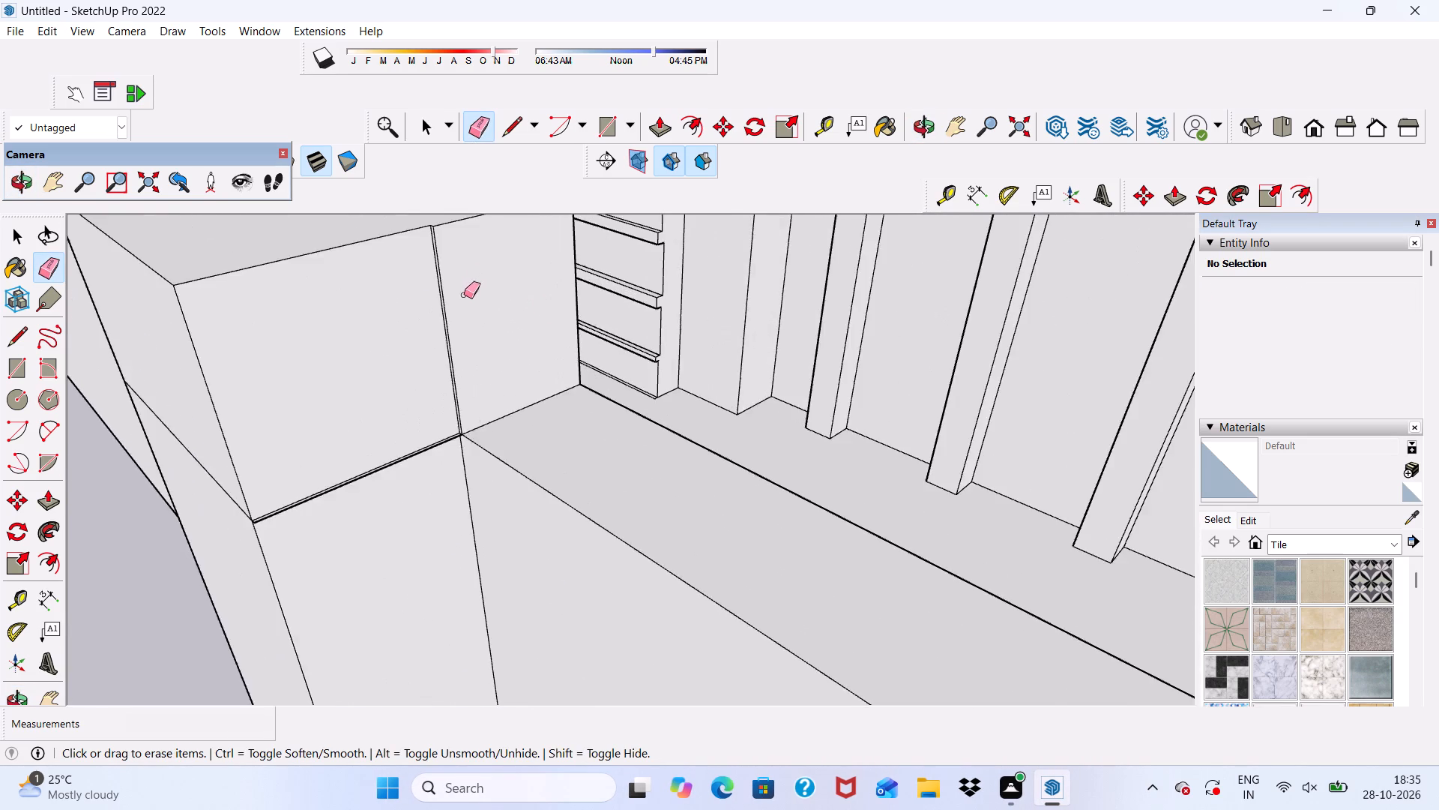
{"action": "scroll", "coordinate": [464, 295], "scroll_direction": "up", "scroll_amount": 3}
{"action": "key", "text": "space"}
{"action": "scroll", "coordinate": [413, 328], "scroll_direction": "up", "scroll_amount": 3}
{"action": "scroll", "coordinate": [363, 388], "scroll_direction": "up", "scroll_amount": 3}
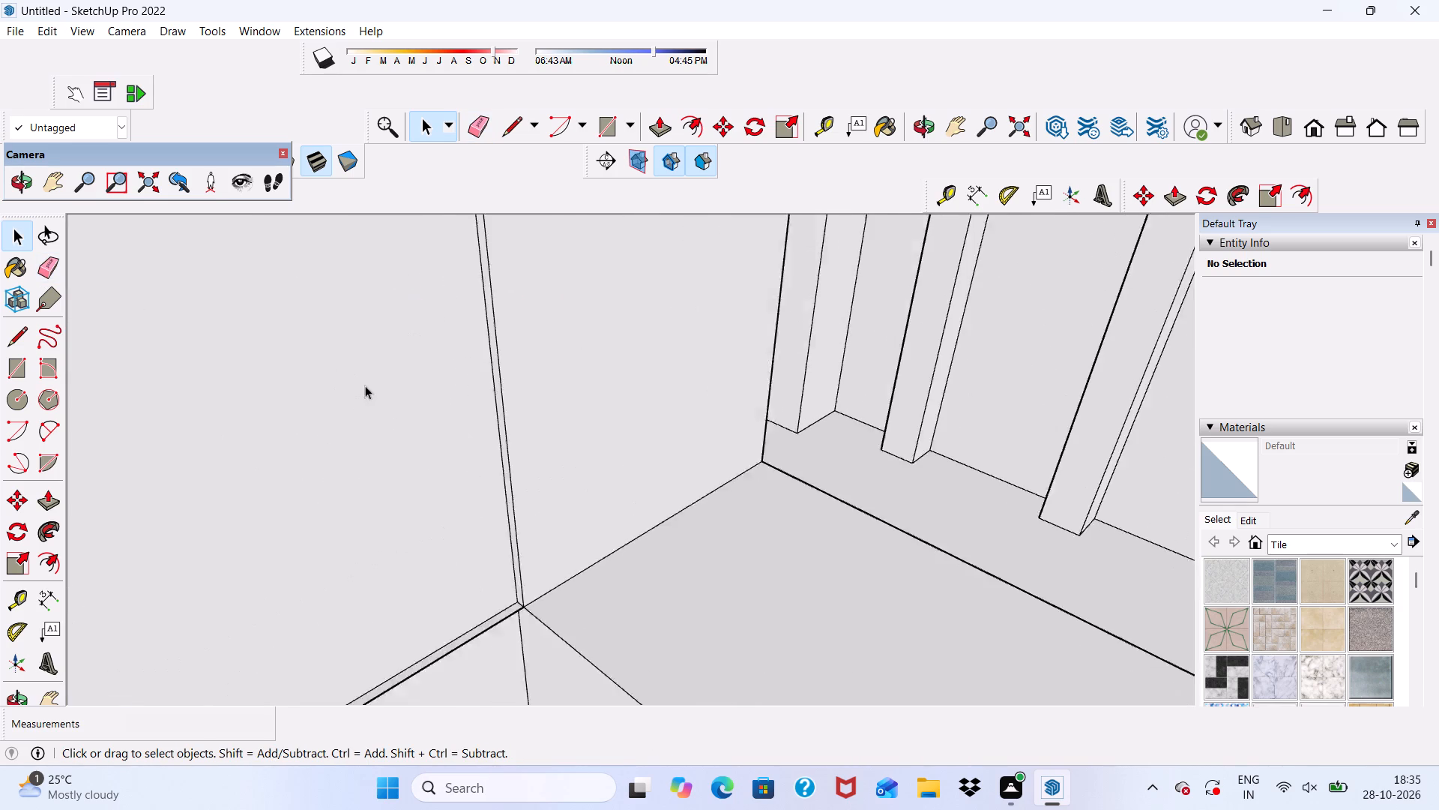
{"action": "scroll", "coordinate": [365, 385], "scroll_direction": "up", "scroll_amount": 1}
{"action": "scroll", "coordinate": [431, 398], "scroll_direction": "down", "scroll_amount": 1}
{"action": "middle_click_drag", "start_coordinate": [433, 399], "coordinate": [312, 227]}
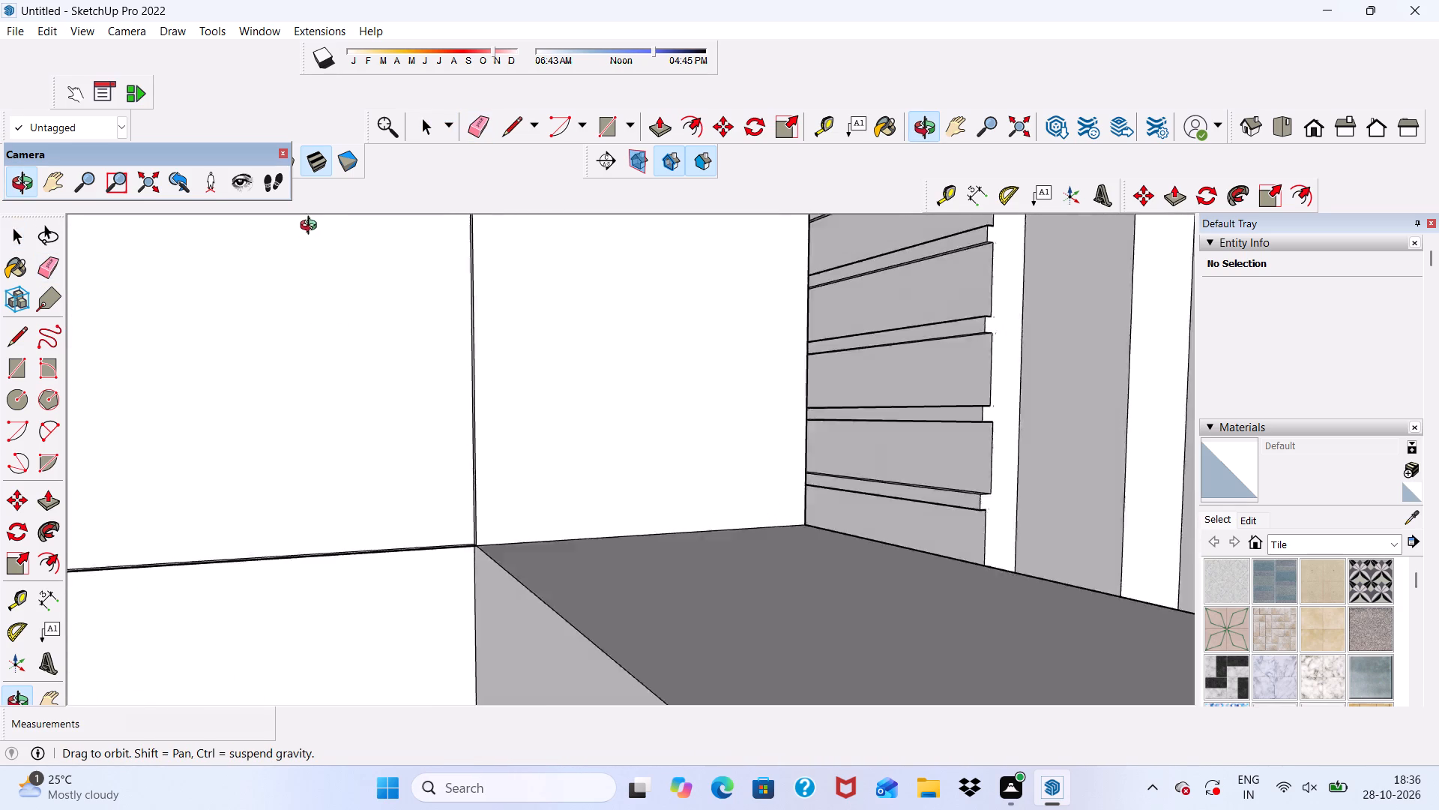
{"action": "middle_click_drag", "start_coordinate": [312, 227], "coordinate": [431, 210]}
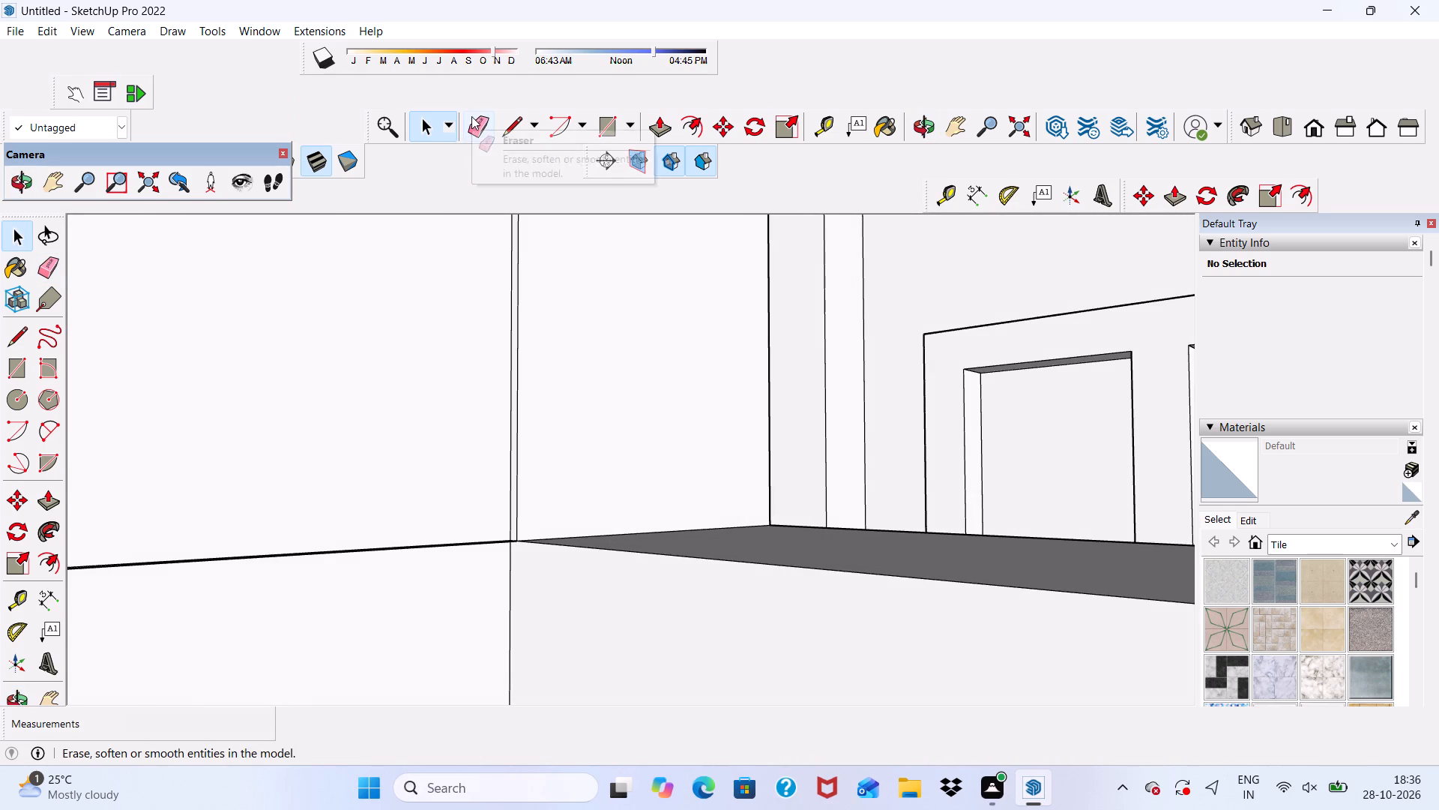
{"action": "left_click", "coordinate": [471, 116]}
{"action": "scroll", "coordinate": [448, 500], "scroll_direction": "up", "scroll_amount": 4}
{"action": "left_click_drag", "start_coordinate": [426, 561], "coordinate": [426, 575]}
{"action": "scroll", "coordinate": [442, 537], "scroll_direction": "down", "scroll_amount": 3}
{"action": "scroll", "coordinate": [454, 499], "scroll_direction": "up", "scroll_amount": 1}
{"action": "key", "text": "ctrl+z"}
Erase the edge of the narrow ledge below the raised part on that pier's side face.
{"action": "scroll", "coordinate": [510, 559], "scroll_direction": "up", "scroll_amount": 4}
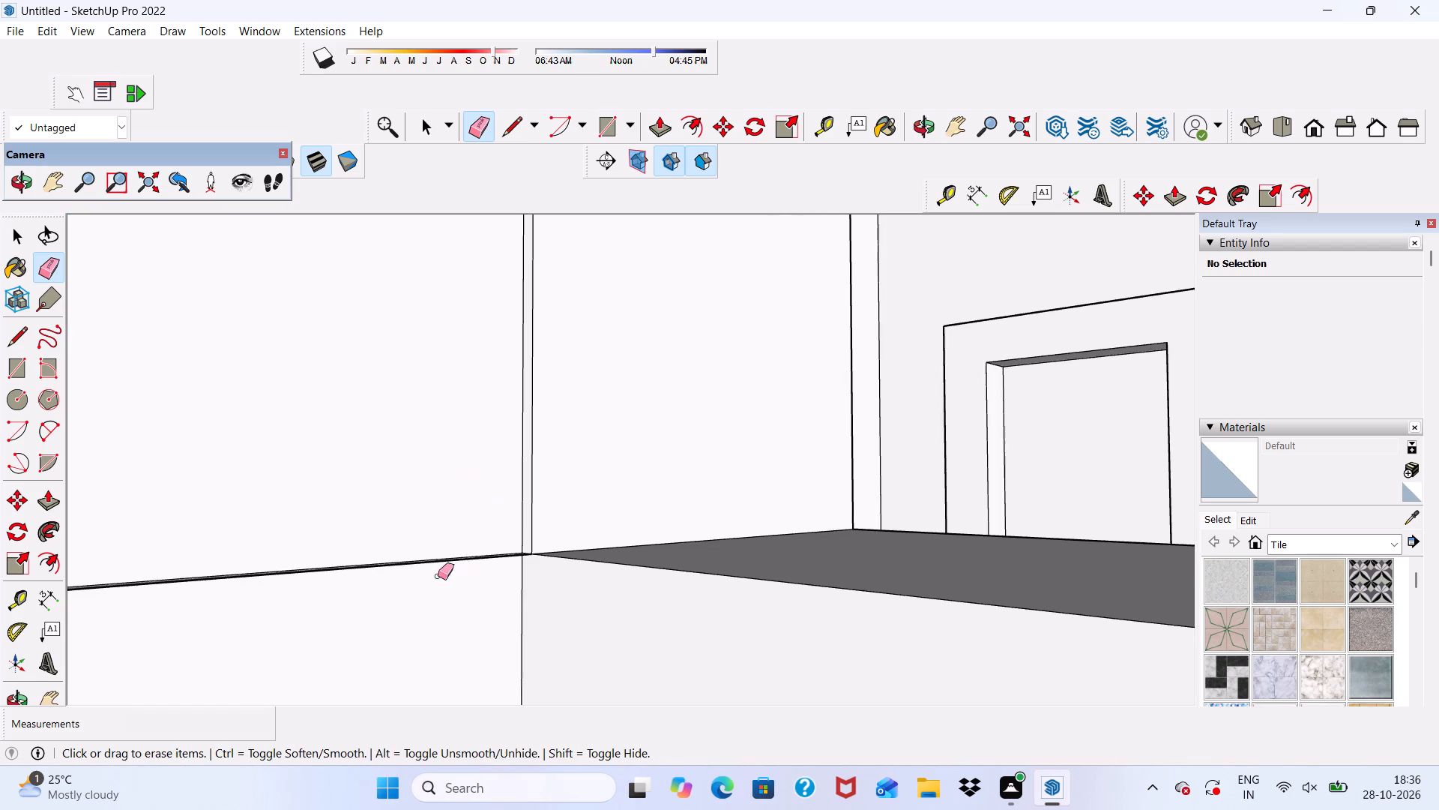
{"action": "middle_click_drag", "start_coordinate": [465, 588], "coordinate": [548, 645]}
{"action": "scroll", "coordinate": [548, 607], "scroll_direction": "up", "scroll_amount": 4}
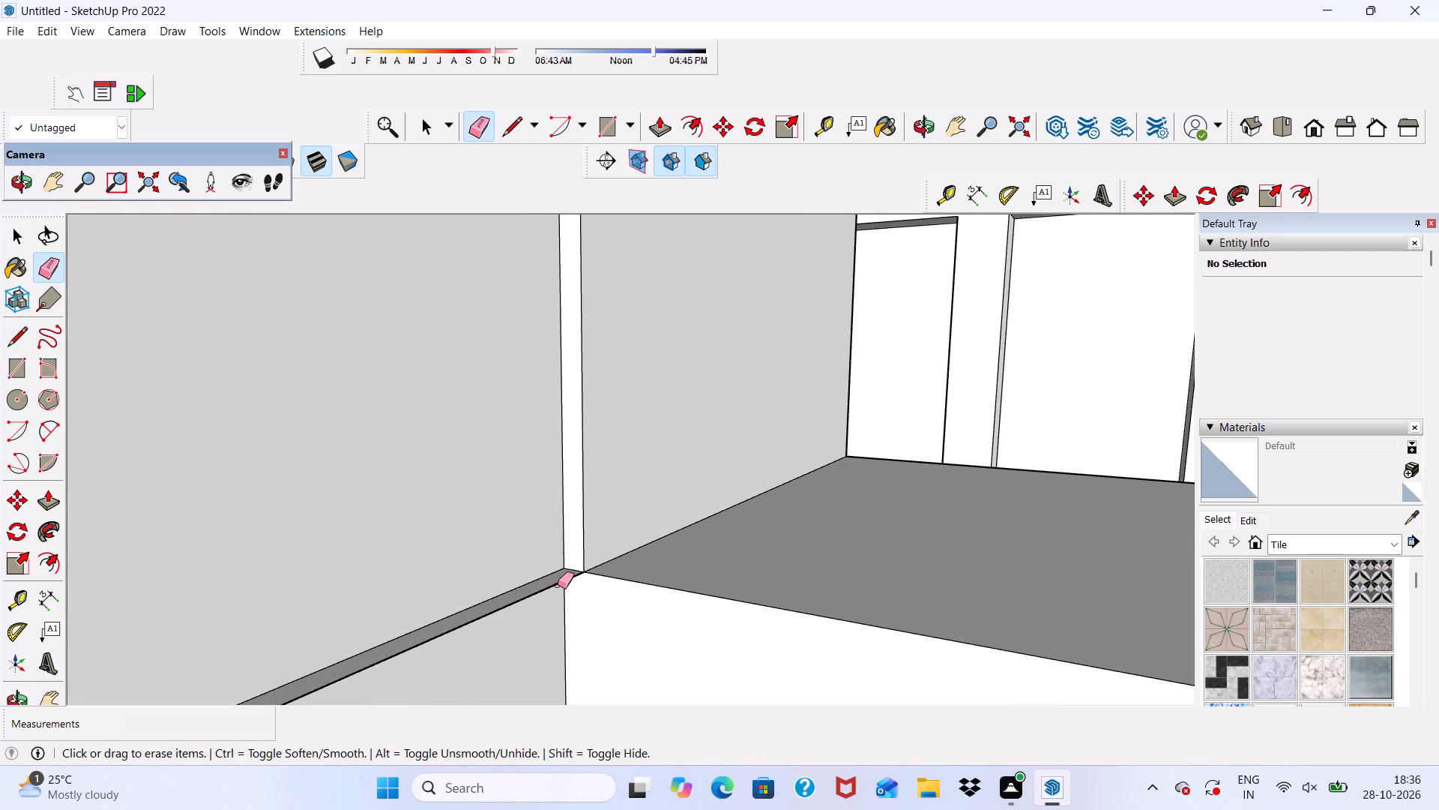
{"action": "left_click", "coordinate": [558, 585]}
Push/Pull the upper and lower portions of that pier's side face by about 1/4" so the side is flush.
{"action": "scroll", "coordinate": [558, 567], "scroll_direction": "down", "scroll_amount": 4}
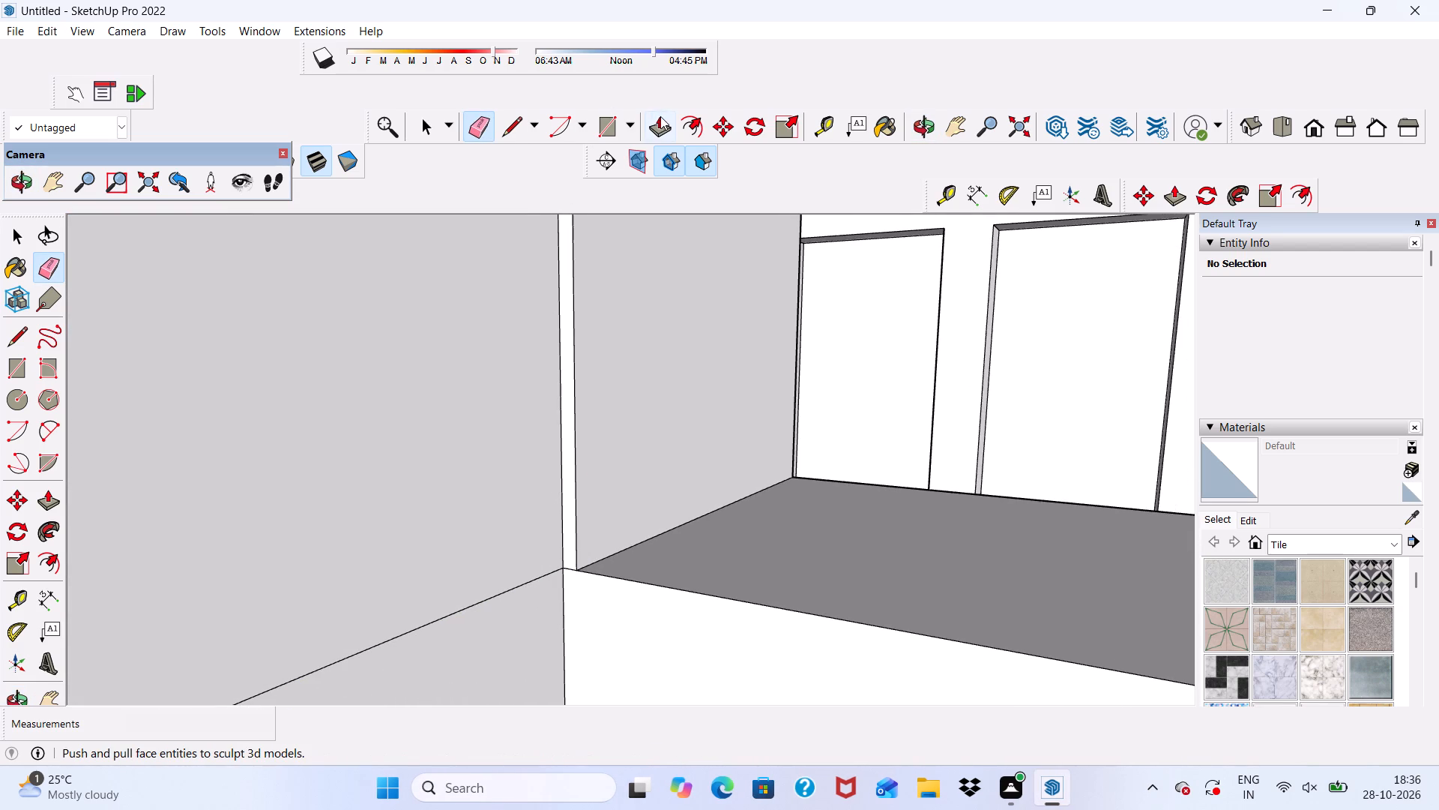
{"action": "left_click", "coordinate": [661, 116]}
{"action": "scroll", "coordinate": [576, 377], "scroll_direction": "down", "scroll_amount": 1}
{"action": "scroll", "coordinate": [477, 426], "scroll_direction": "up", "scroll_amount": 1}
{"action": "left_click", "coordinate": [465, 424]}
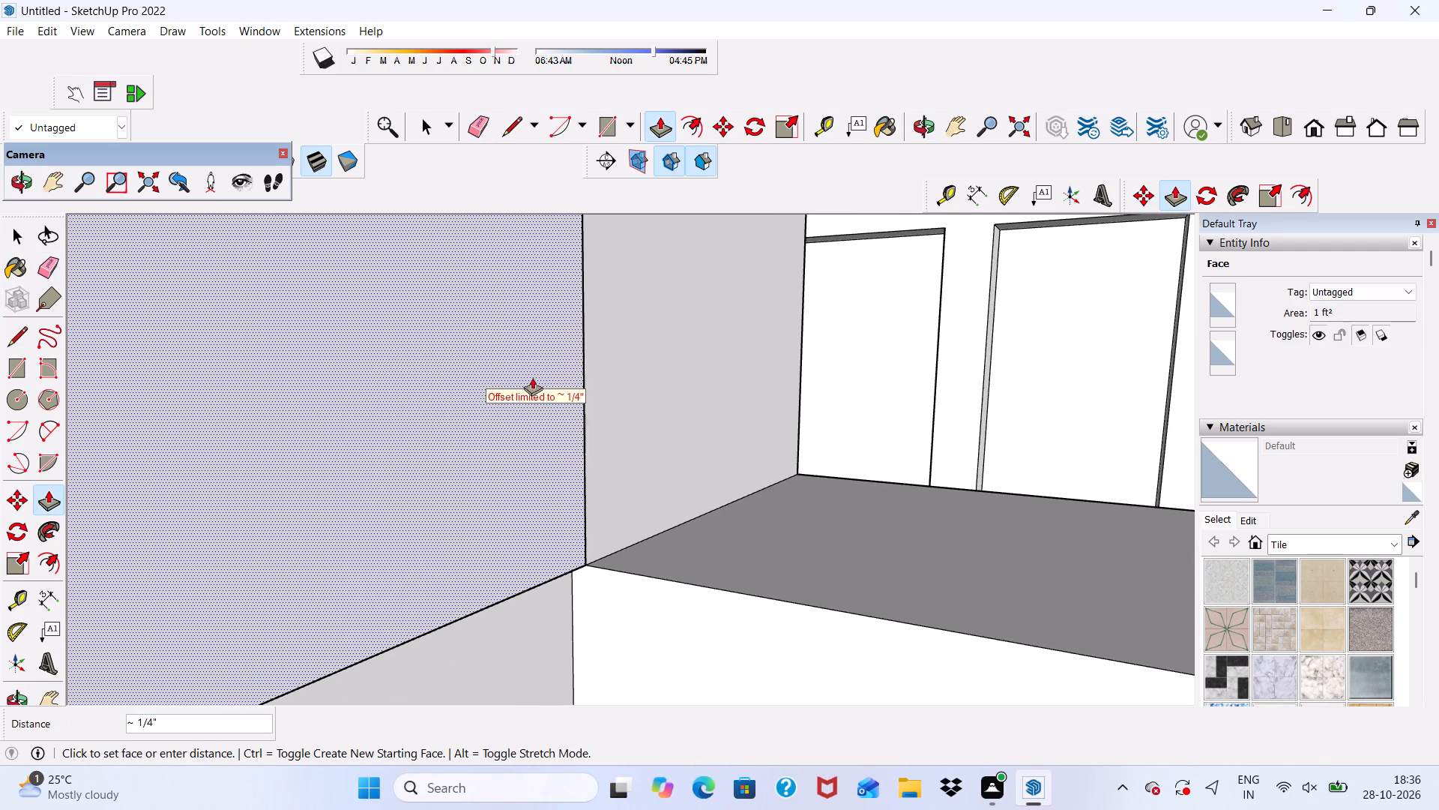
{"action": "left_click", "coordinate": [620, 334]}
{"action": "scroll", "coordinate": [570, 321], "scroll_direction": "down", "scroll_amount": 10}
{"action": "left_click", "coordinate": [454, 571]}
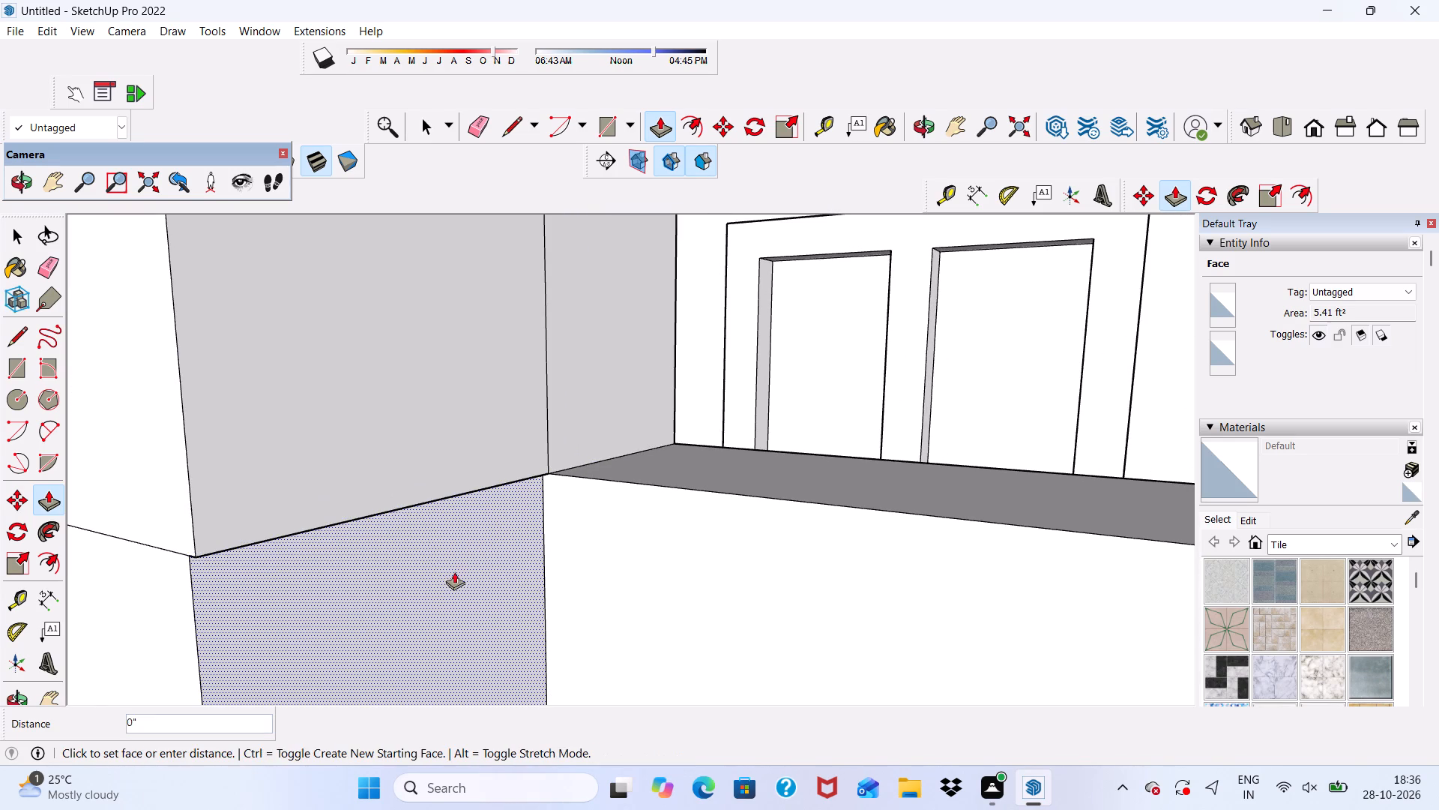
{"action": "left_click", "coordinate": [417, 451]}
Erase the horizontal seam line across the front face of the pier in front of the door frame.
{"action": "scroll", "coordinate": [420, 423], "scroll_direction": "down", "scroll_amount": 9}
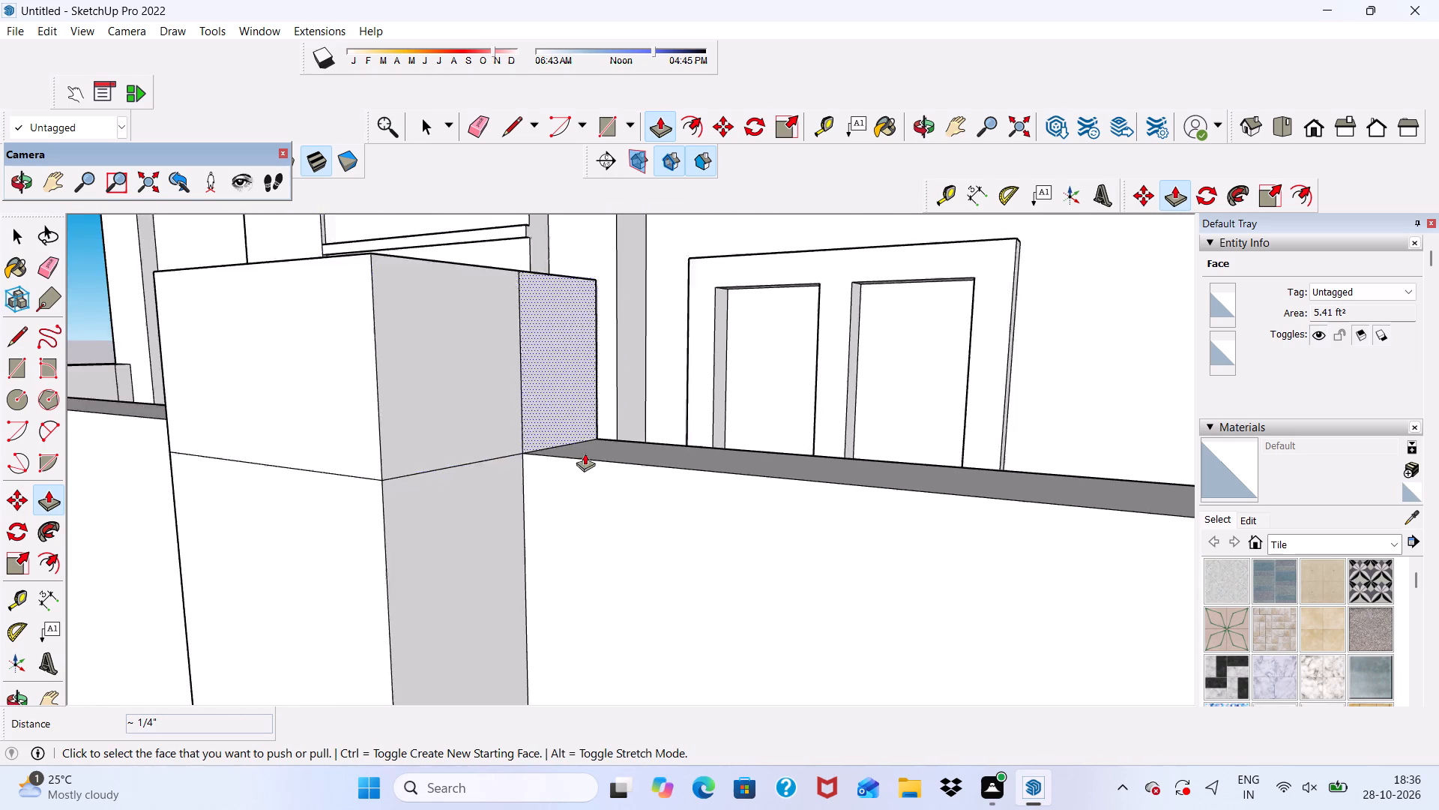
{"action": "scroll", "coordinate": [585, 453], "scroll_direction": "down", "scroll_amount": 2}
{"action": "middle_click_drag", "start_coordinate": [550, 473], "coordinate": [829, 493]}
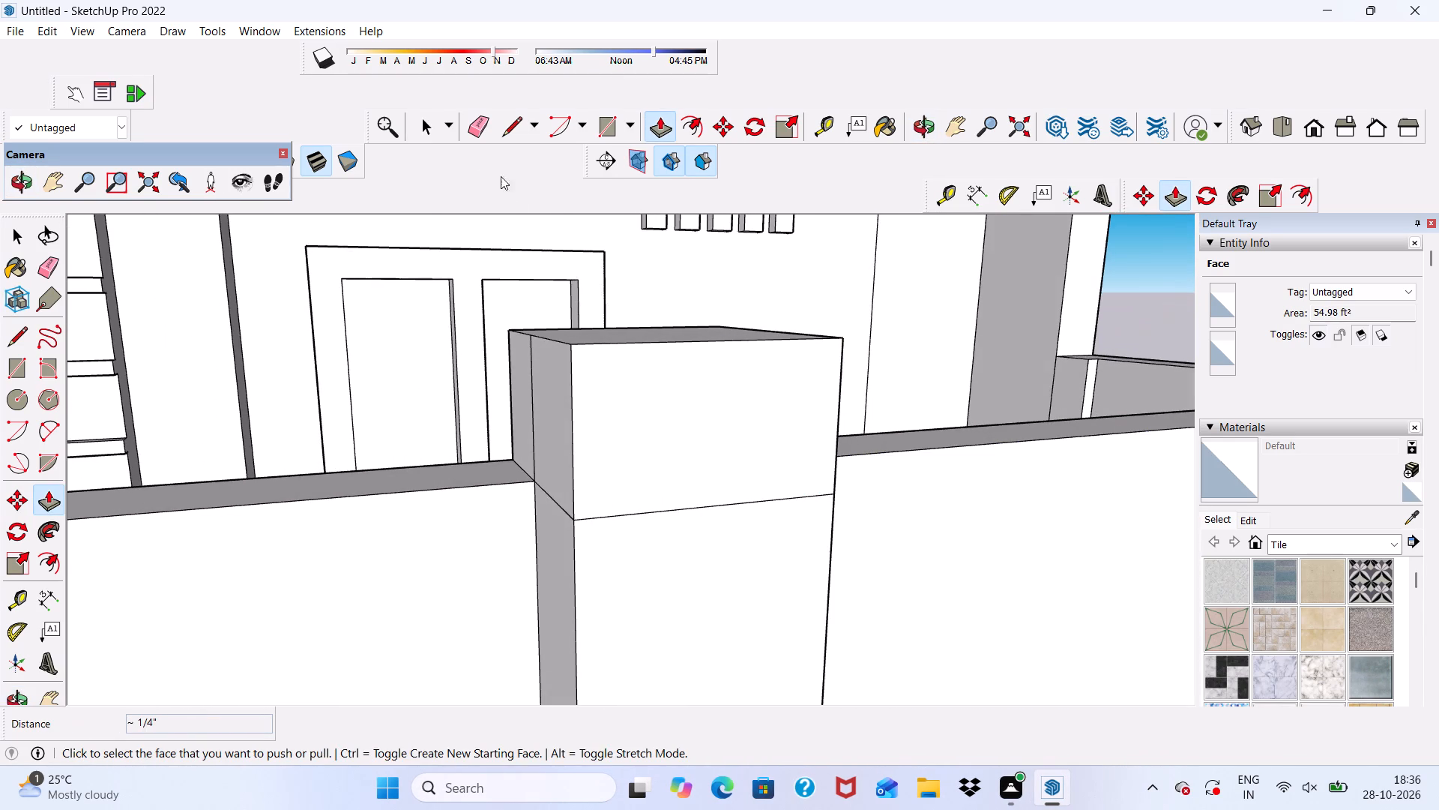
{"action": "left_click", "coordinate": [476, 127]}
{"action": "left_click_drag", "start_coordinate": [793, 449], "coordinate": [788, 499]}
Erase the horizontal and vertical seam lines on the side face of this pier that faces away from the end pier.
{"action": "middle_click_drag", "start_coordinate": [535, 511], "coordinate": [594, 500]}
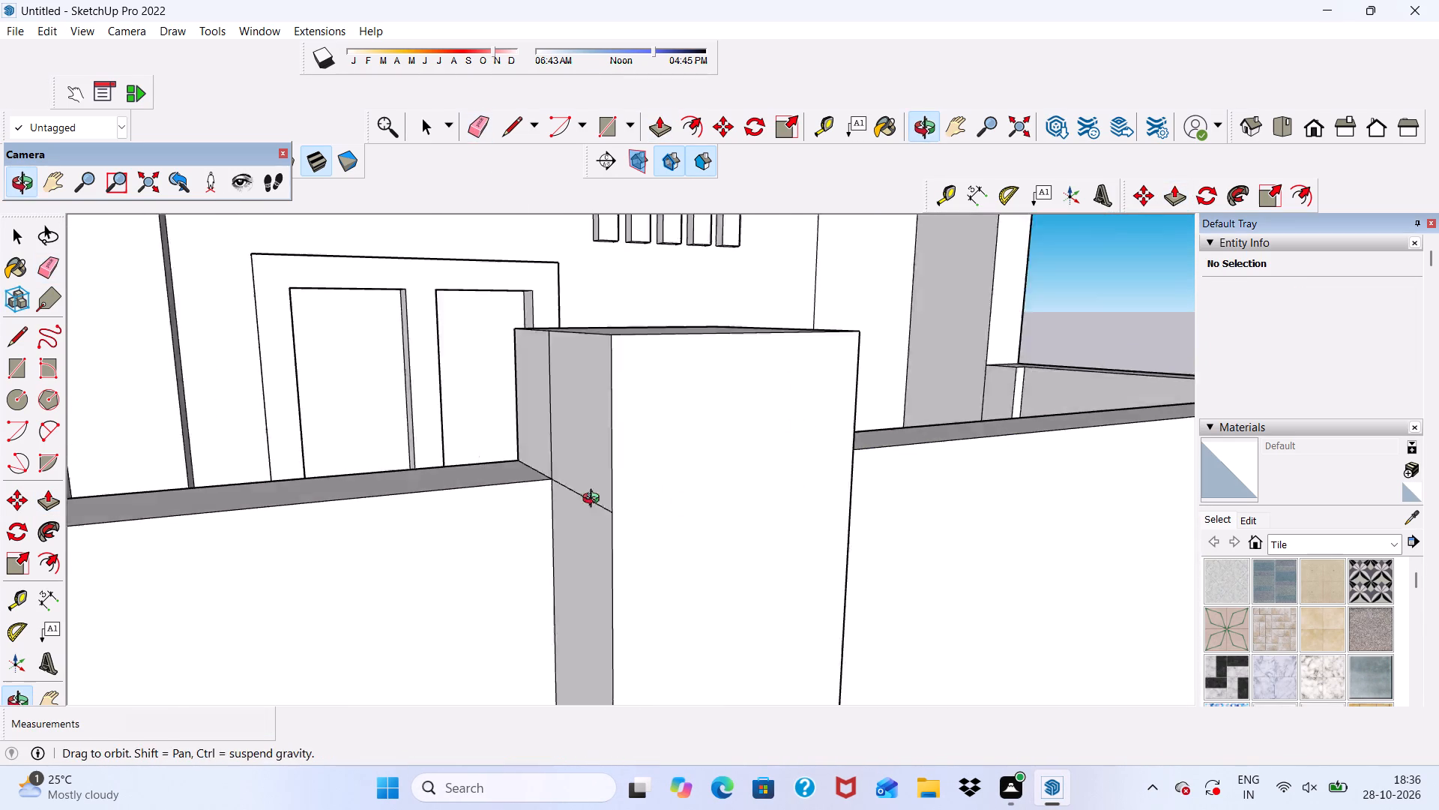
{"action": "middle_click_drag", "start_coordinate": [594, 500], "coordinate": [728, 514]}
{"action": "scroll", "coordinate": [719, 479], "scroll_direction": "up", "scroll_amount": 1}
{"action": "left_click_drag", "start_coordinate": [722, 486], "coordinate": [730, 516]}
{"action": "left_click_drag", "start_coordinate": [622, 421], "coordinate": [643, 427]}
{"action": "left_click_drag", "start_coordinate": [651, 404], "coordinate": [646, 422]}
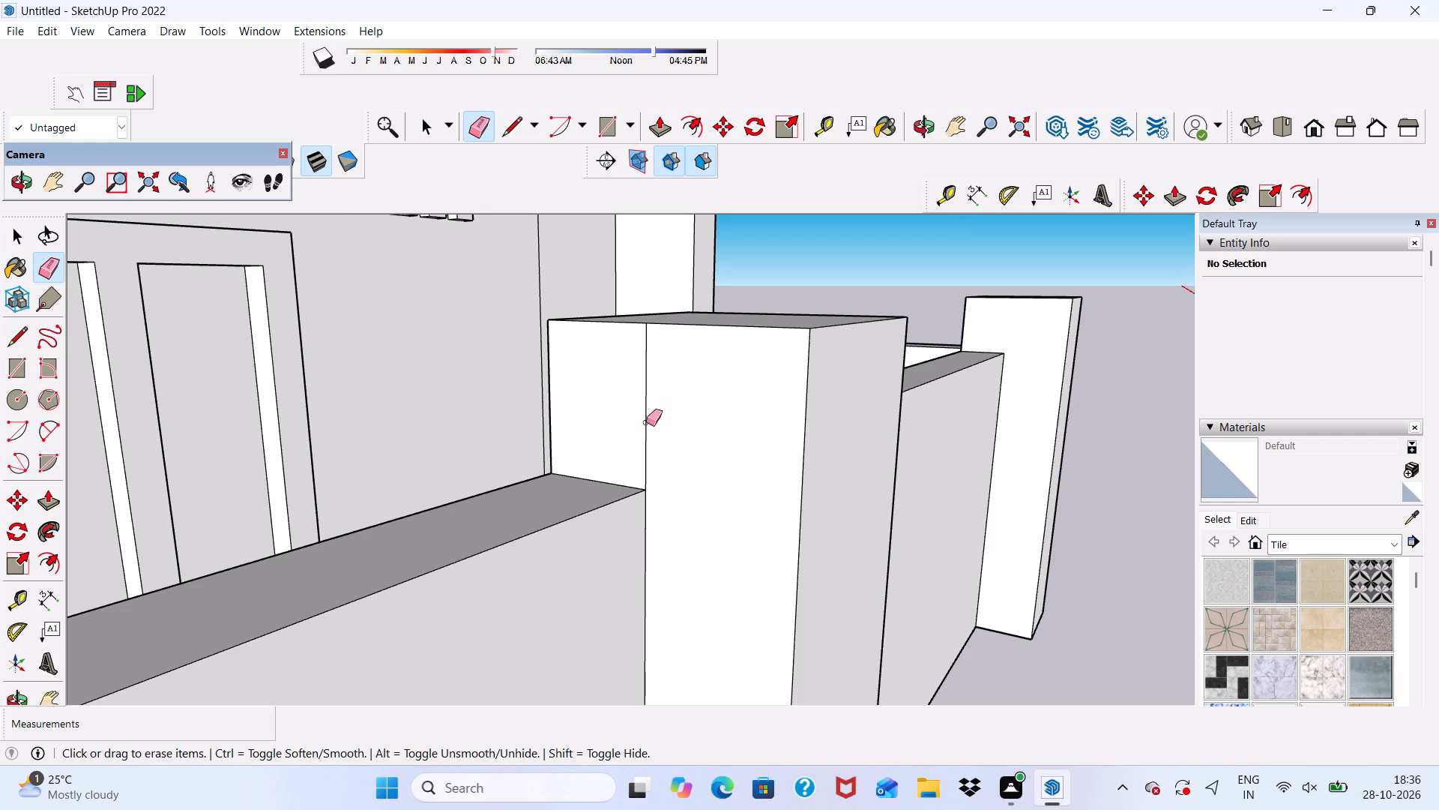
{"action": "left_click_drag", "start_coordinate": [646, 422], "coordinate": [645, 422]}
Erase the horizontal and vertical seam lines on the same pier's opposite side face.
{"action": "scroll", "coordinate": [625, 415], "scroll_direction": "down", "scroll_amount": 4}
{"action": "middle_click_drag", "start_coordinate": [764, 513], "coordinate": [325, 520]}
{"action": "scroll", "coordinate": [605, 487], "scroll_direction": "up", "scroll_amount": 1}
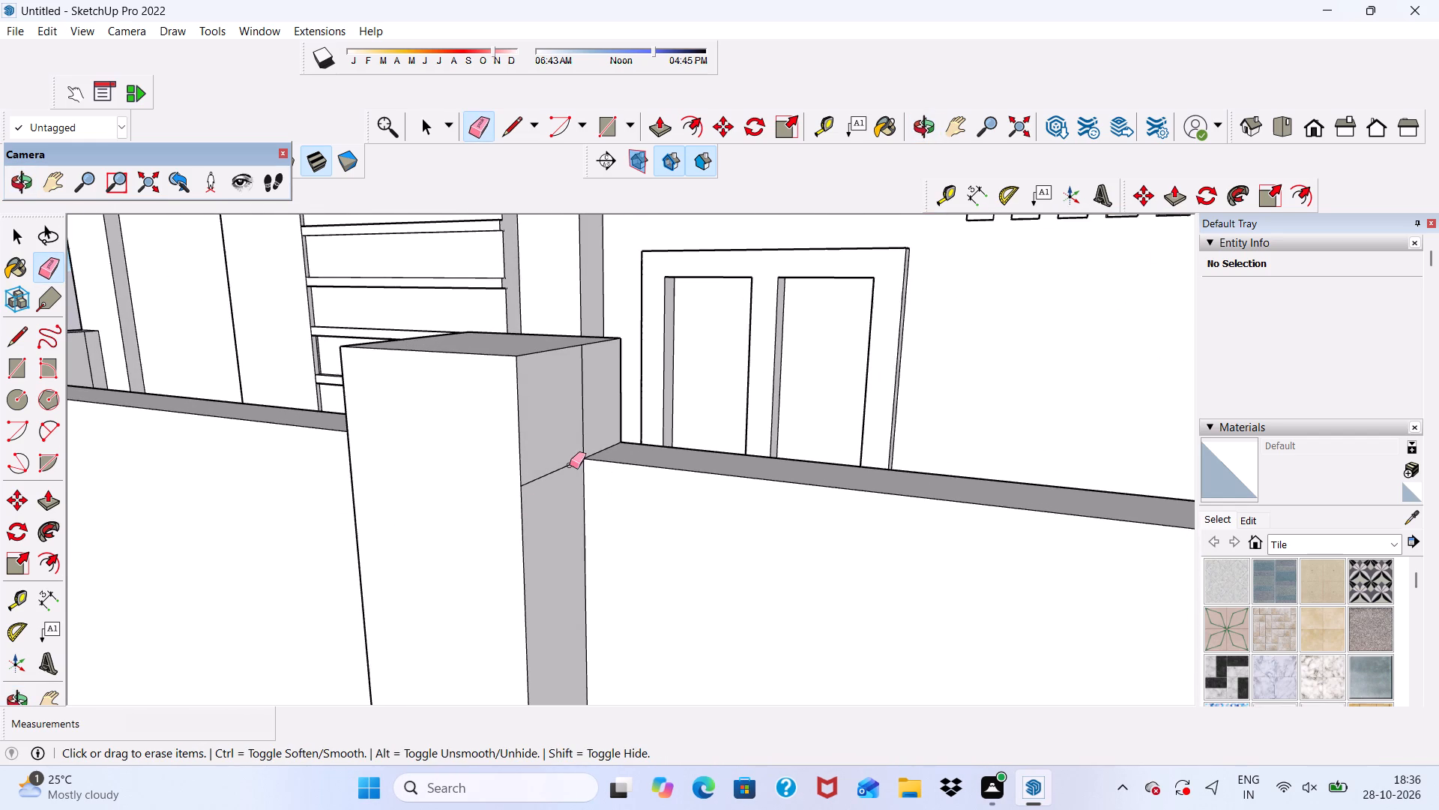
{"action": "left_click_drag", "start_coordinate": [551, 459], "coordinate": [554, 471]}
{"action": "left_click_drag", "start_coordinate": [576, 420], "coordinate": [591, 403]}
Draw a rectangle about 18' 7" by 4" along the top of the wall's front face, from its free end to the door-frame pier.
{"action": "middle_click_drag", "start_coordinate": [618, 416], "coordinate": [701, 548]}
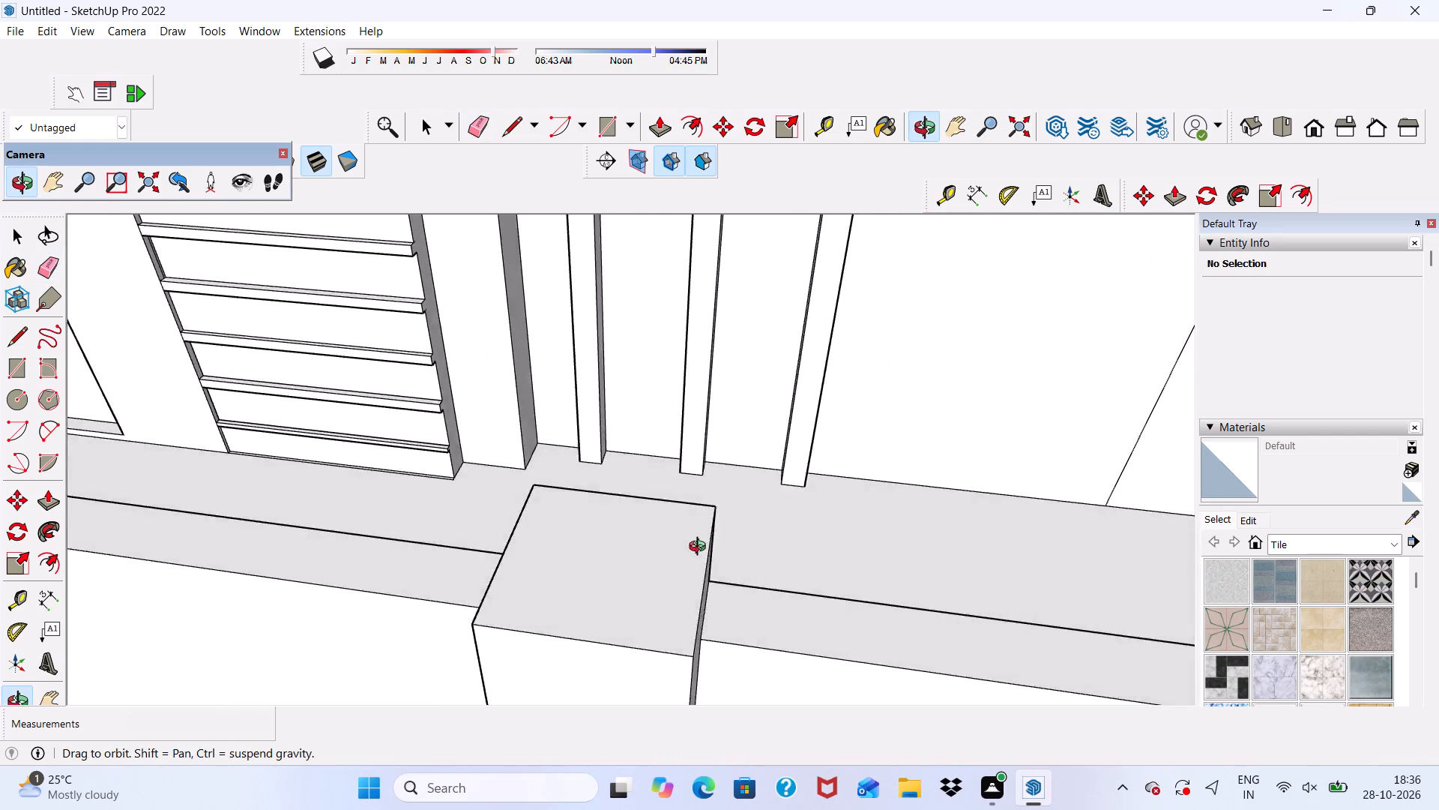
{"action": "middle_click_drag", "start_coordinate": [701, 548], "coordinate": [709, 325]}
{"action": "scroll", "coordinate": [580, 390], "scroll_direction": "down", "scroll_amount": 13}
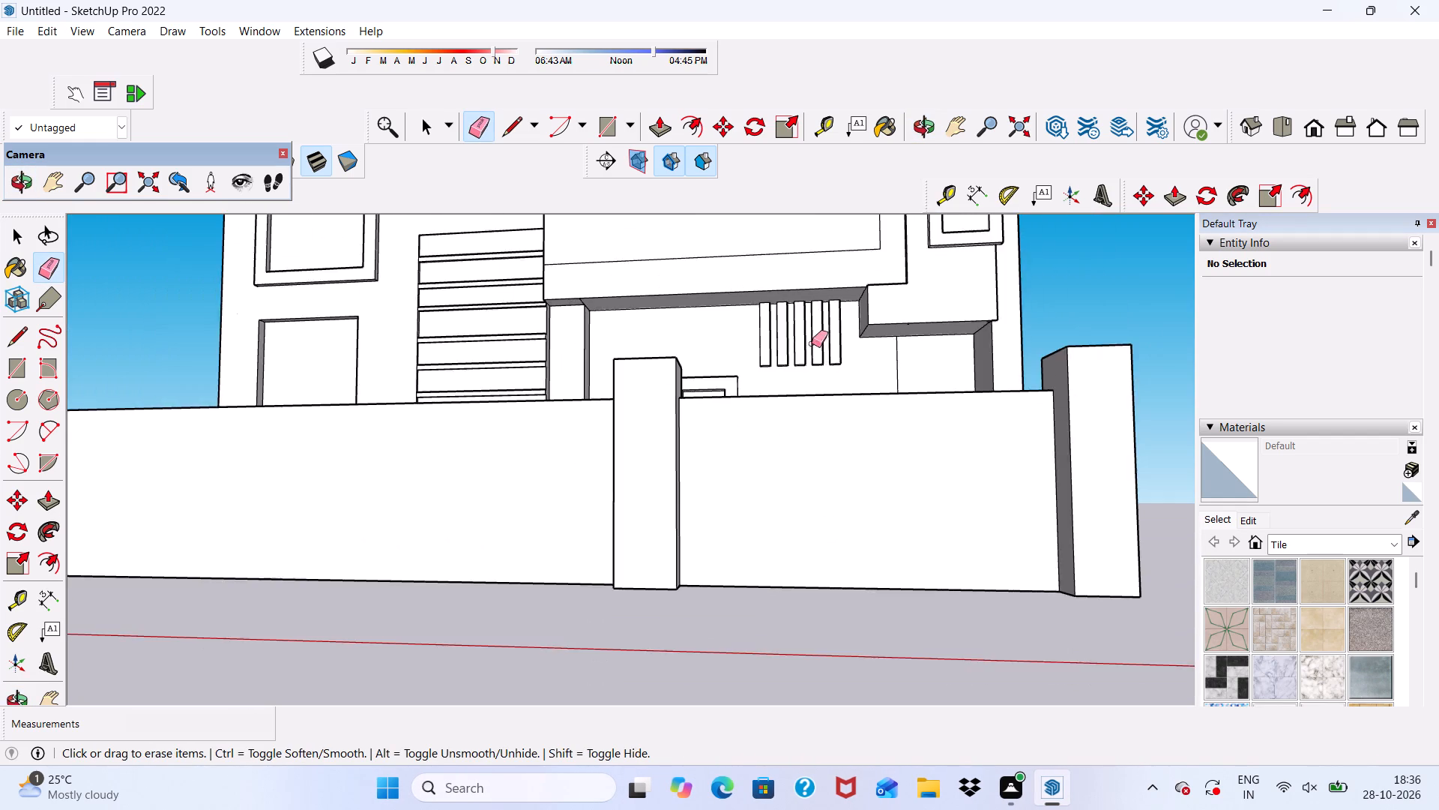
{"action": "scroll", "coordinate": [810, 345], "scroll_direction": "down", "scroll_amount": 3}
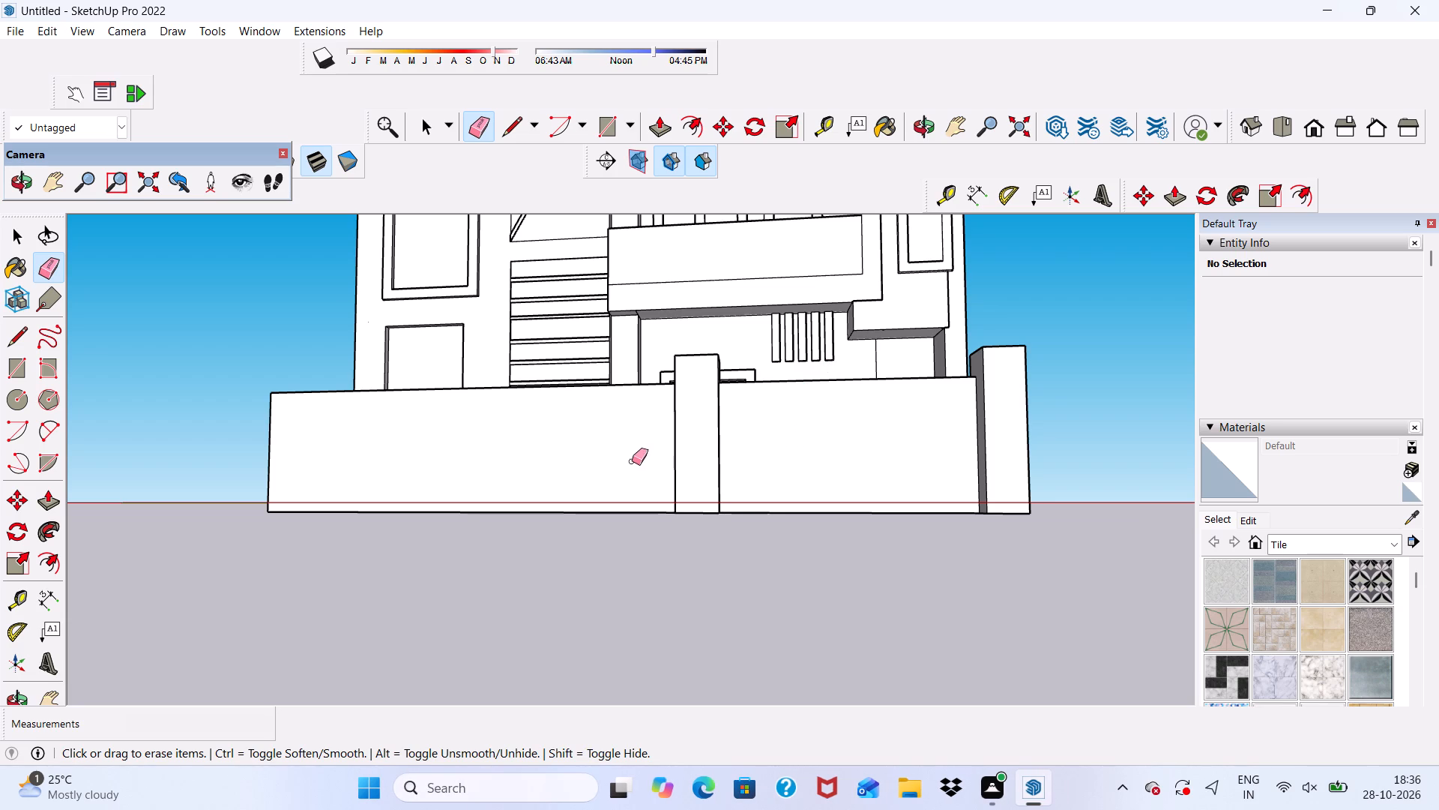
{"action": "scroll", "coordinate": [434, 424], "scroll_direction": "up", "scroll_amount": 3}
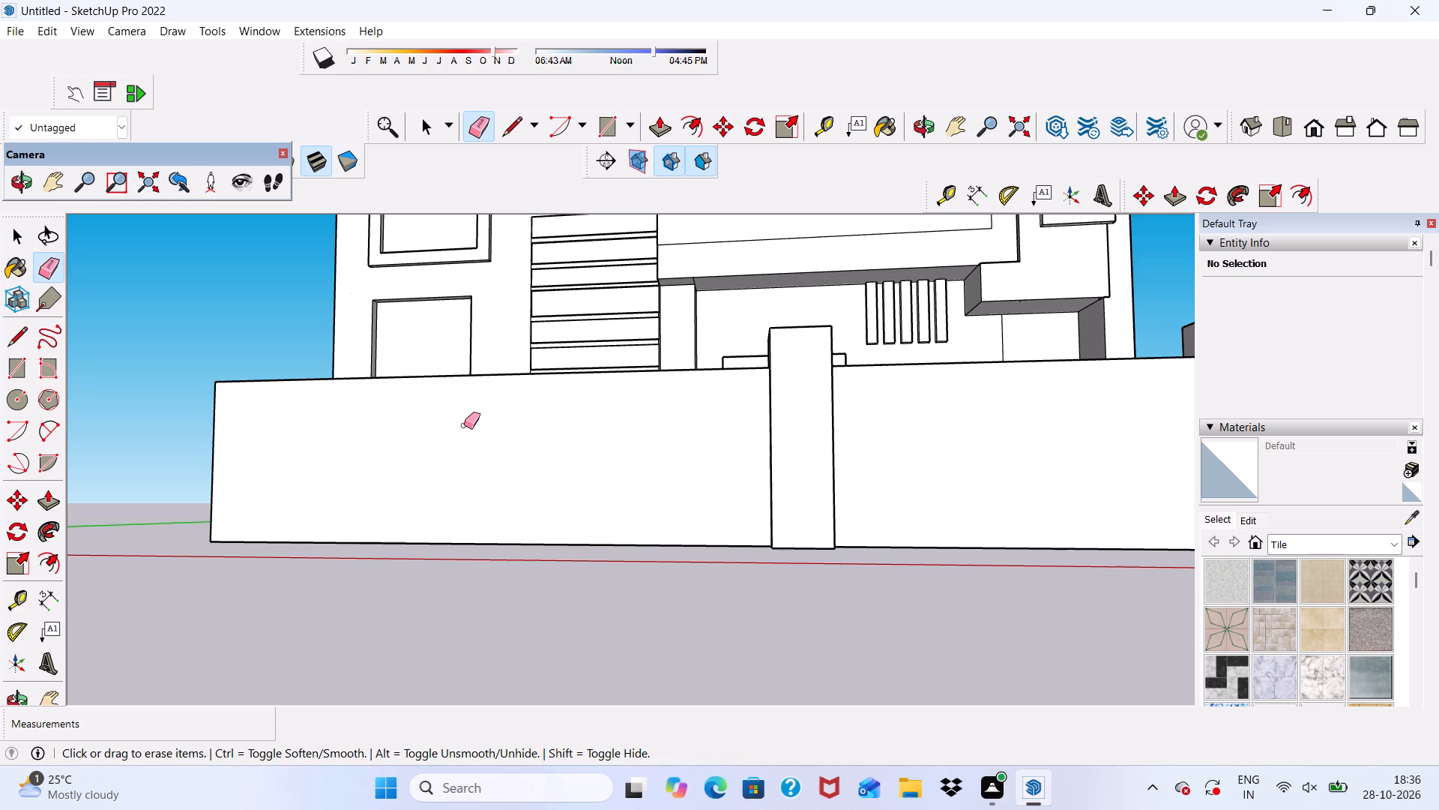
{"action": "key", "text": "space"}
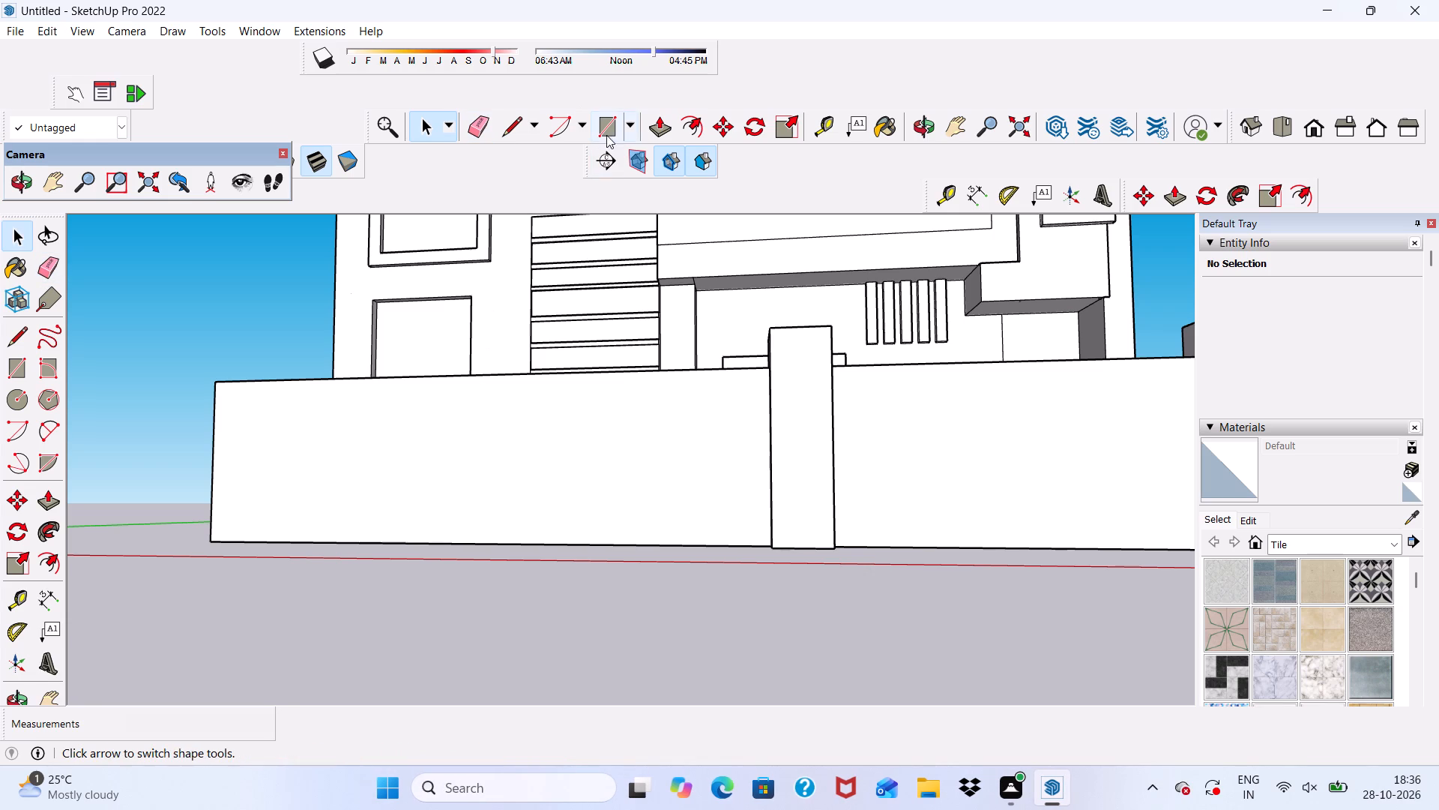
{"action": "left_click", "coordinate": [601, 118]}
{"action": "scroll", "coordinate": [242, 381], "scroll_direction": "up", "scroll_amount": 3}
{"action": "left_click", "coordinate": [216, 383]}
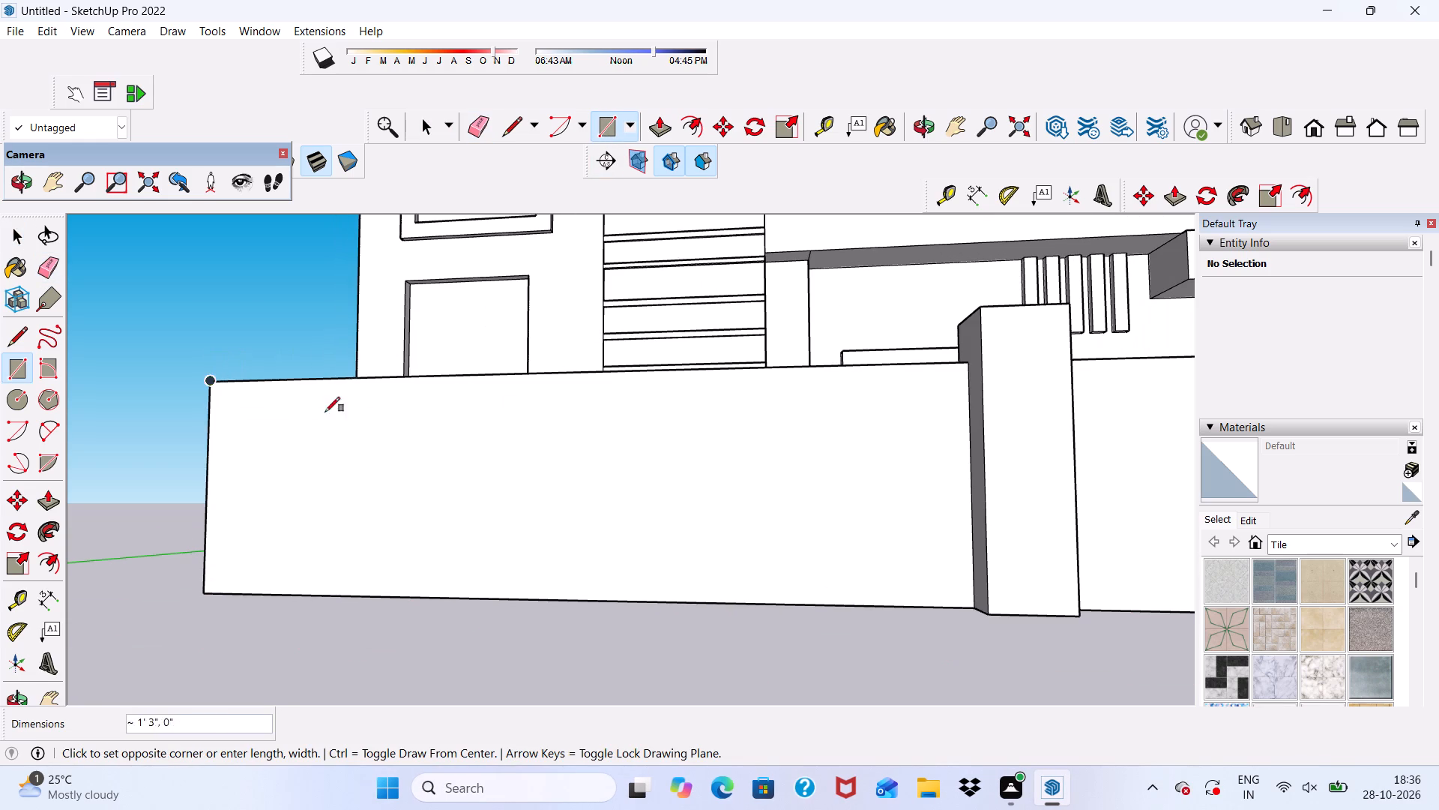
{"action": "scroll", "coordinate": [925, 425], "scroll_direction": "up", "scroll_amount": 4}
{"action": "scroll", "coordinate": [1004, 369], "scroll_direction": "up", "scroll_amount": 4}
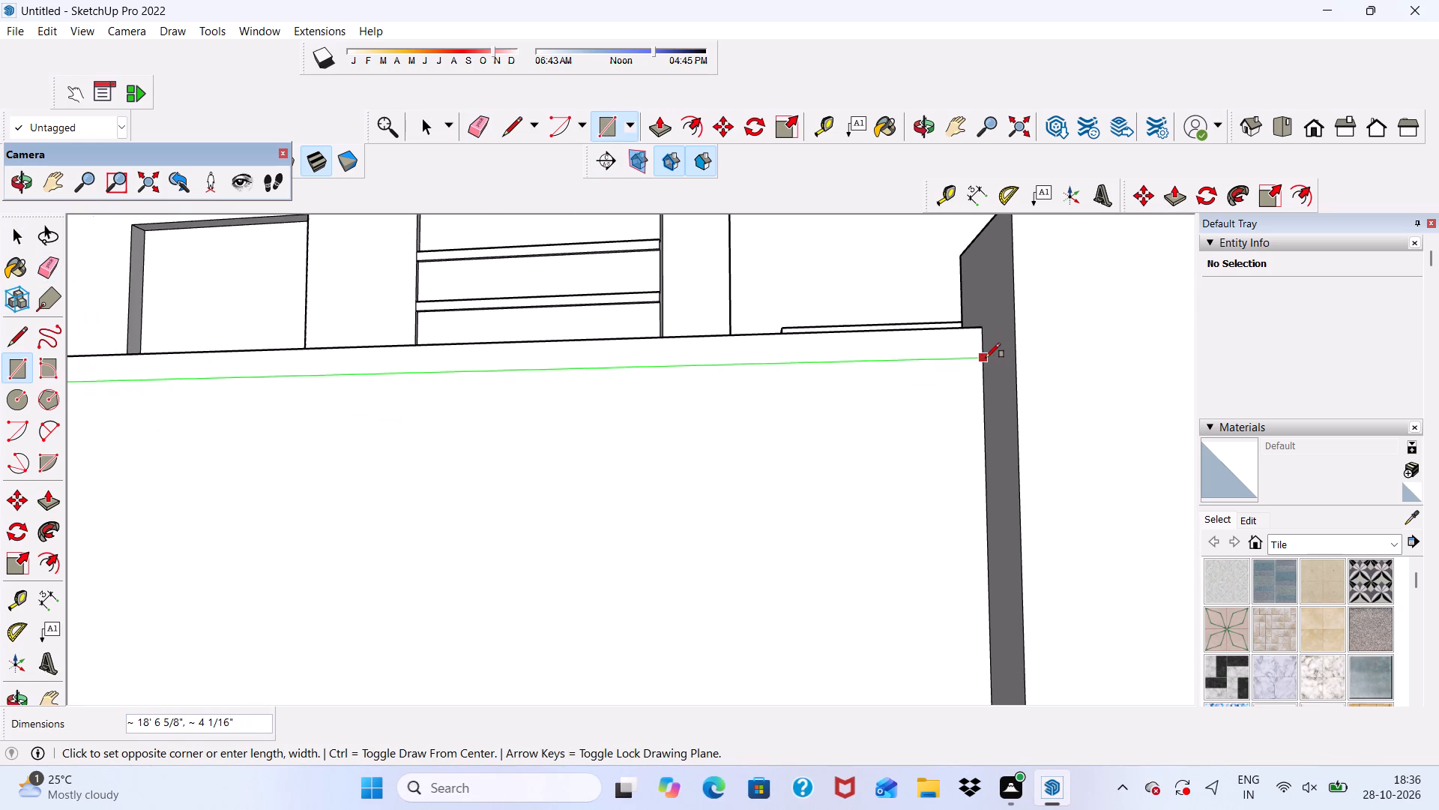
{"action": "left_click", "coordinate": [986, 357]}
Push/Pull the top band on the wall's front face outward 3".
{"action": "left_click", "coordinate": [664, 122]}
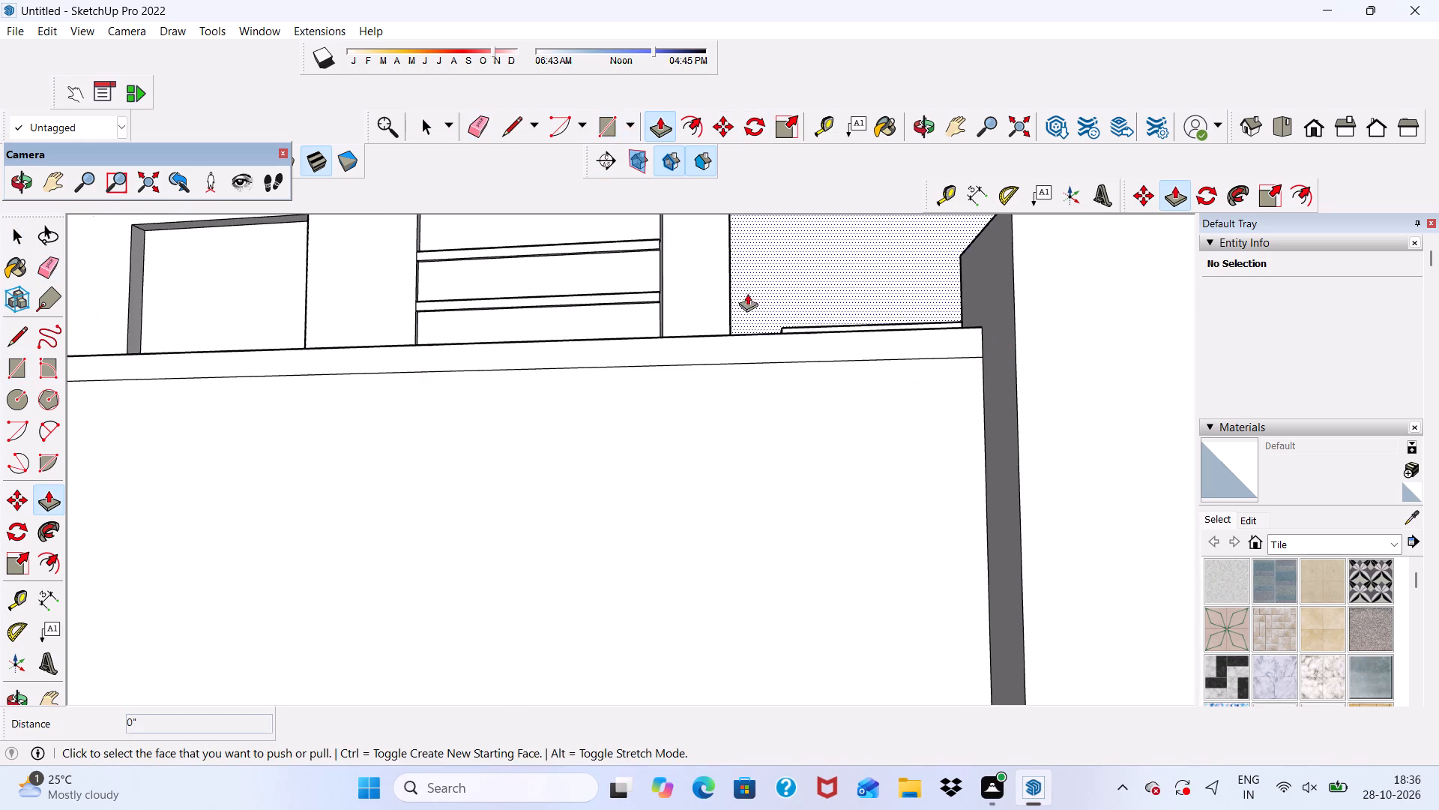
{"action": "scroll", "coordinate": [762, 318], "scroll_direction": "up", "scroll_amount": 1}
{"action": "left_click", "coordinate": [788, 349]}
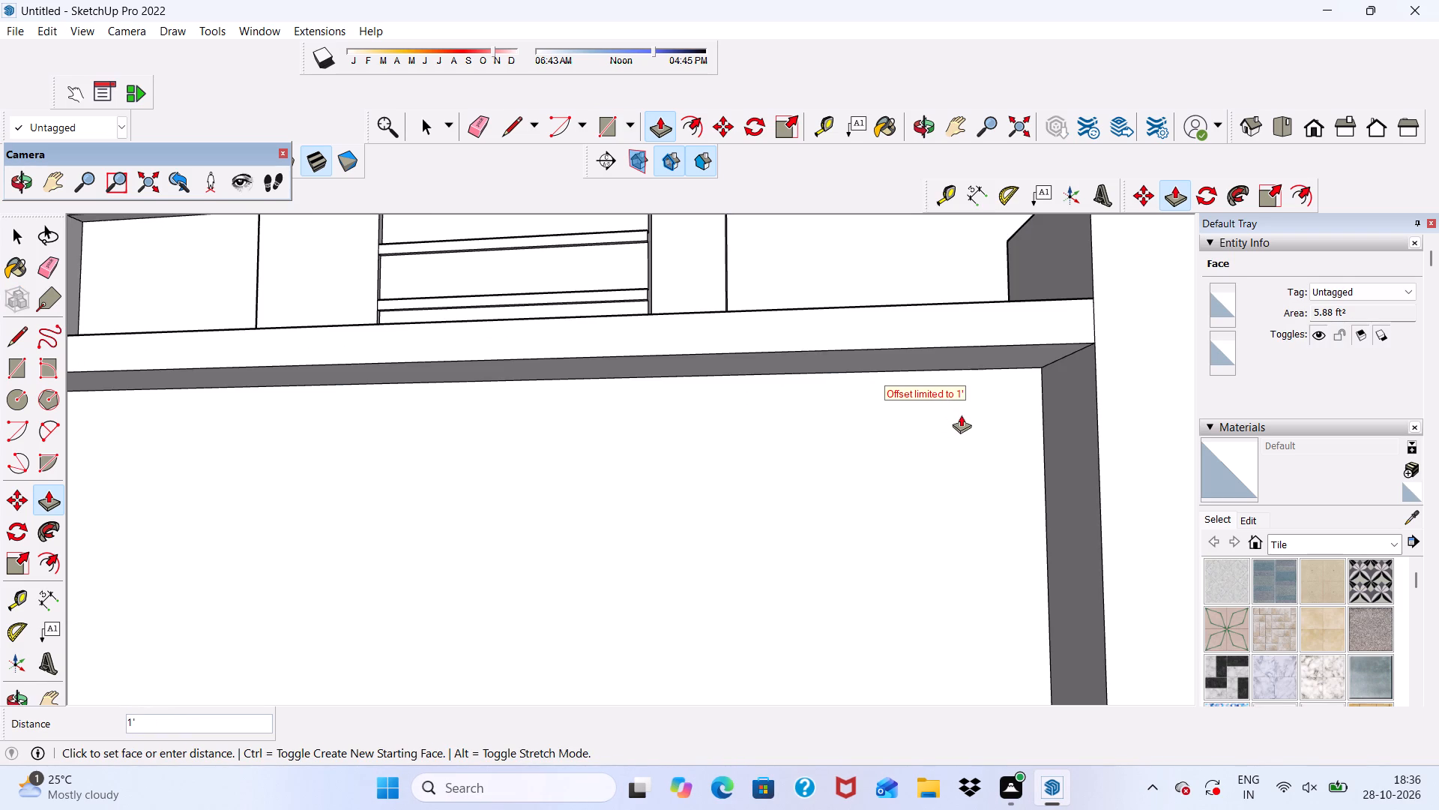
{"action": "key", "text": "3"}
{"action": "key", "text": "shift+quotedbl"}
{"action": "key", "text": "Return"}
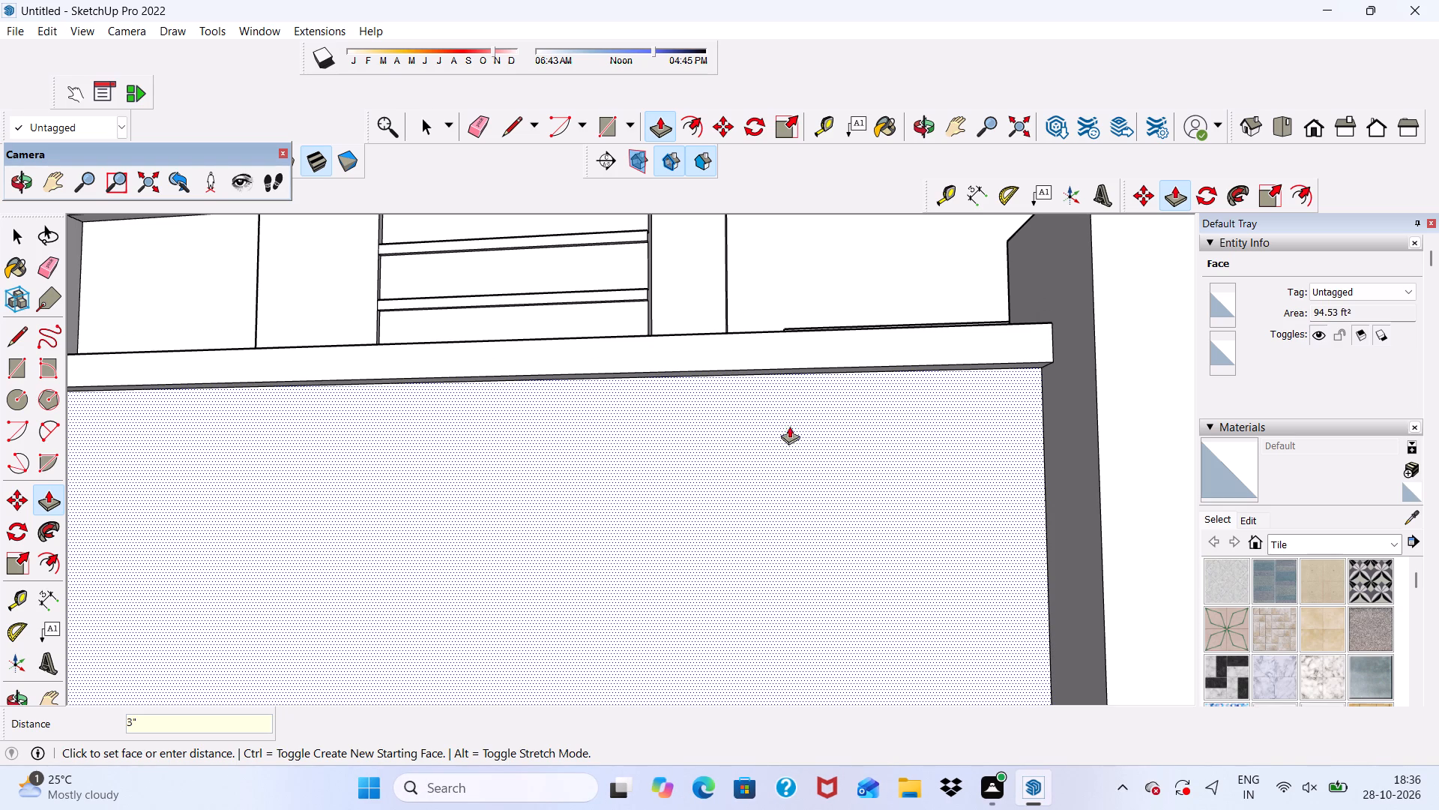
Examine the boundary wall and its projecting top band from the front, towards the wall's free end.
{"action": "key", "text": "space"}
{"action": "key", "text": "space"}
{"action": "scroll", "coordinate": [791, 417], "scroll_direction": "down", "scroll_amount": 20}
{"action": "scroll", "coordinate": [791, 417], "scroll_direction": "down", "scroll_amount": 11}
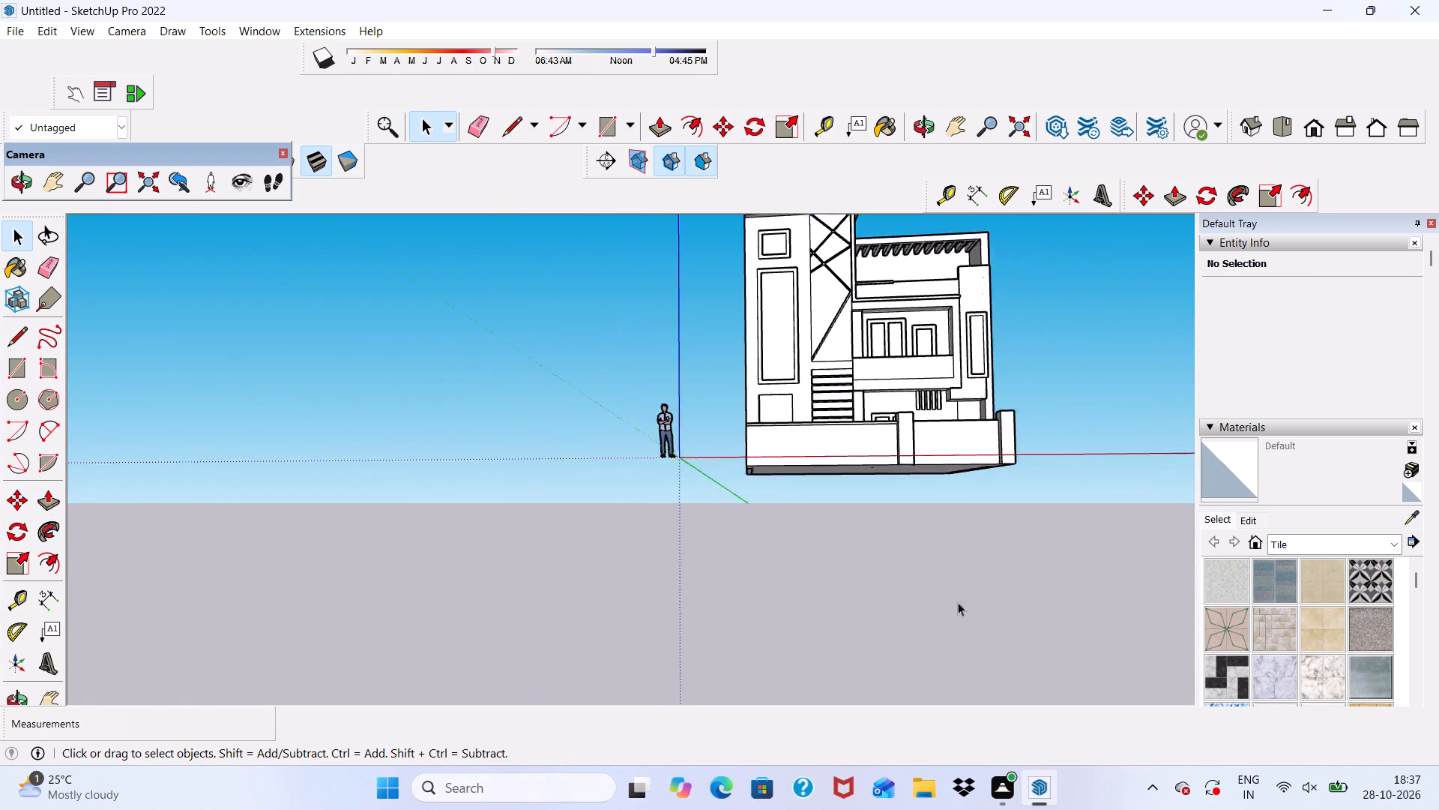
{"action": "scroll", "coordinate": [958, 602], "scroll_direction": "down", "scroll_amount": 1}
{"action": "scroll", "coordinate": [881, 486], "scroll_direction": "up", "scroll_amount": 5}
{"action": "scroll", "coordinate": [878, 436], "scroll_direction": "down", "scroll_amount": 4}
{"action": "middle_click_drag", "start_coordinate": [878, 436], "coordinate": [818, 552]}
{"action": "scroll", "coordinate": [769, 481], "scroll_direction": "up", "scroll_amount": 4}
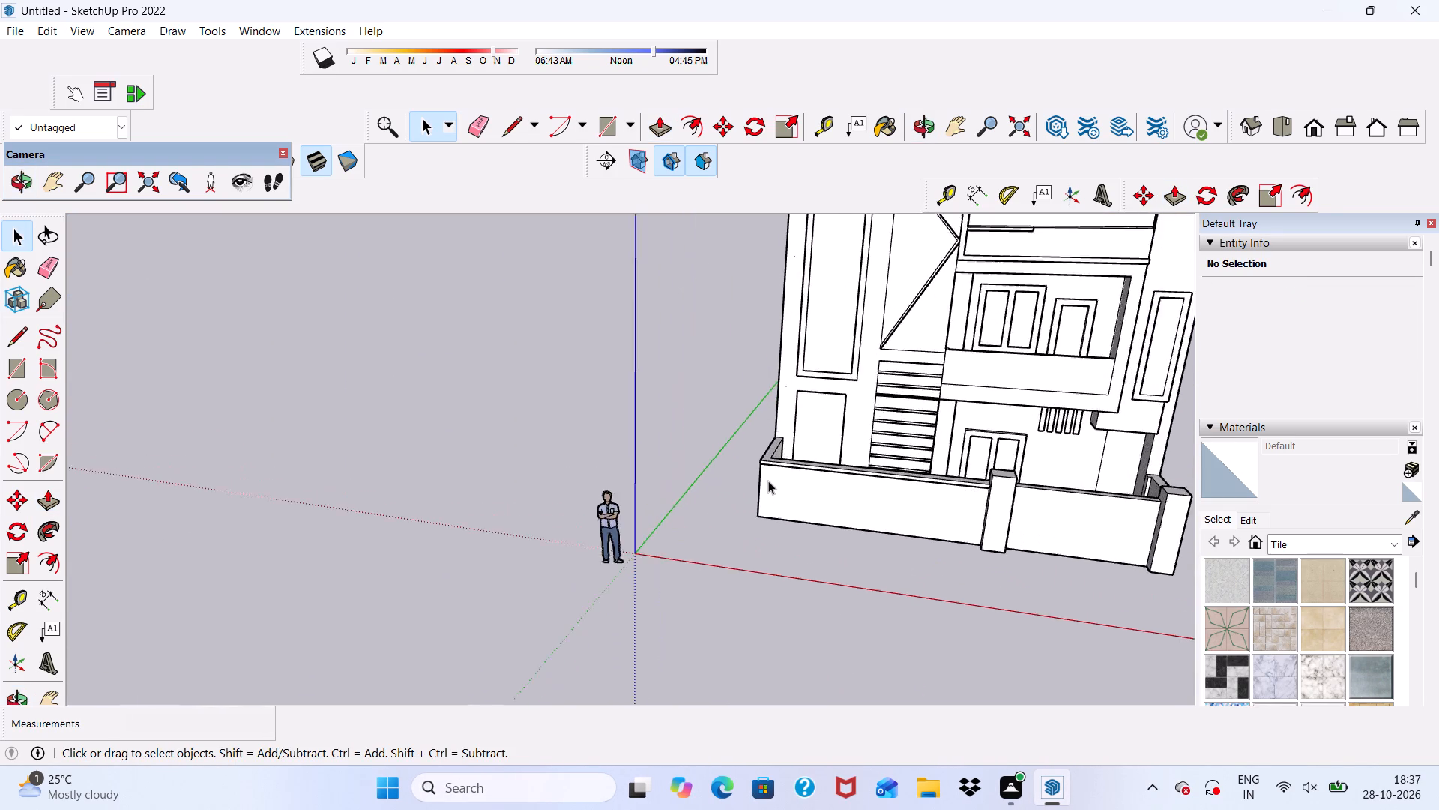
{"action": "scroll", "coordinate": [768, 480], "scroll_direction": "down", "scroll_amount": 2}
{"action": "scroll", "coordinate": [769, 480], "scroll_direction": "up", "scroll_amount": 4}
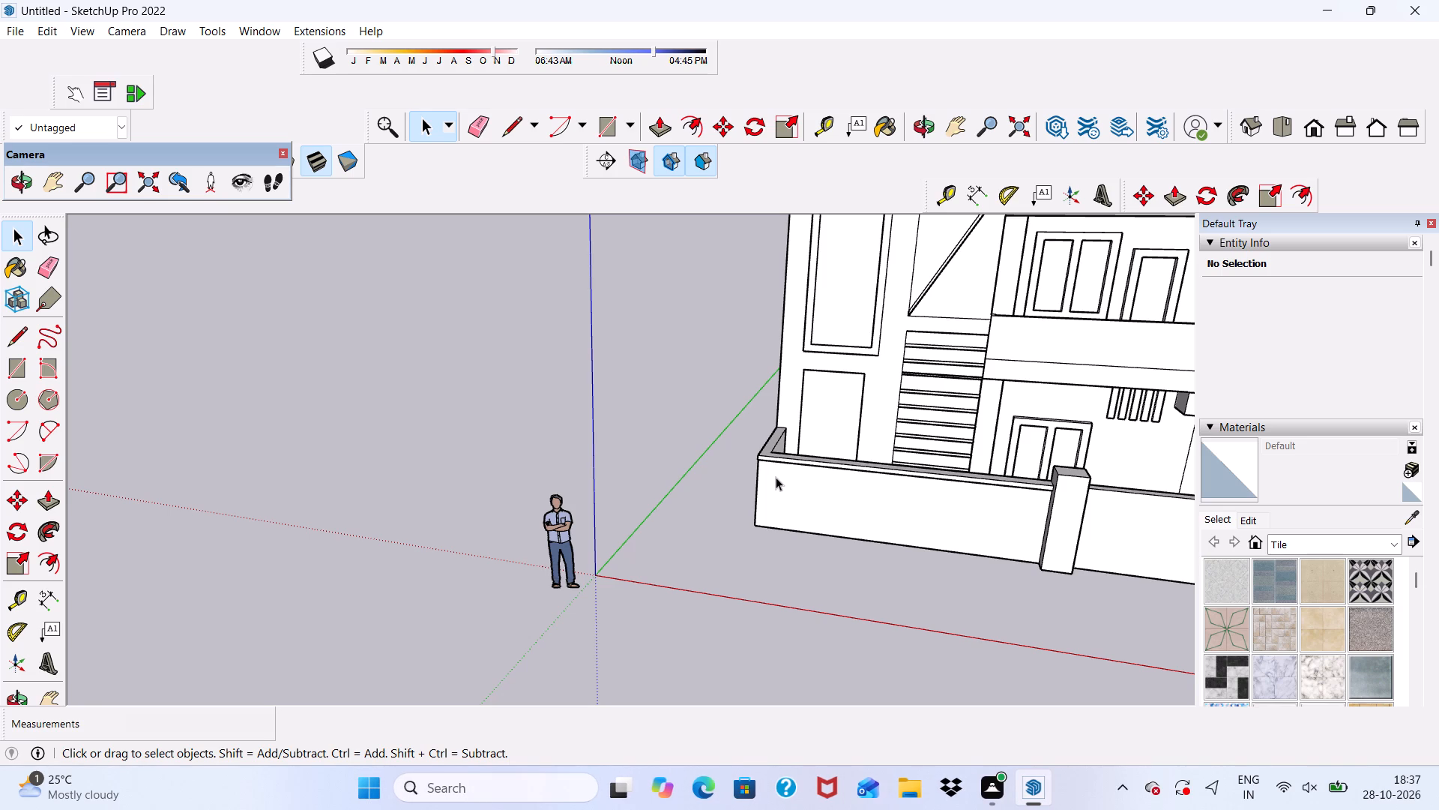
{"action": "scroll", "coordinate": [802, 487], "scroll_direction": "down", "scroll_amount": 2}
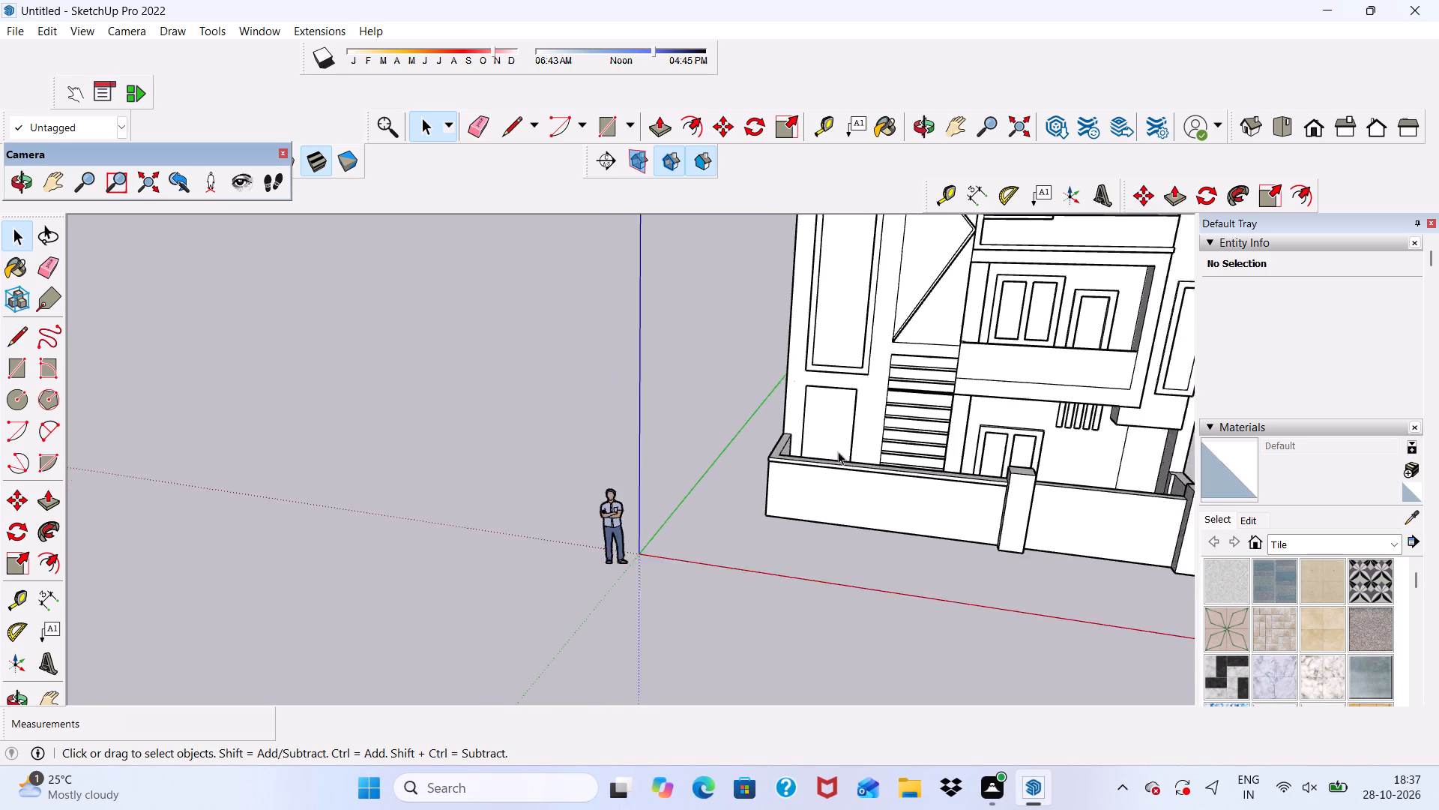
{"action": "scroll", "coordinate": [838, 451], "scroll_direction": "down", "scroll_amount": 1}
{"action": "scroll", "coordinate": [845, 452], "scroll_direction": "up", "scroll_amount": 3}
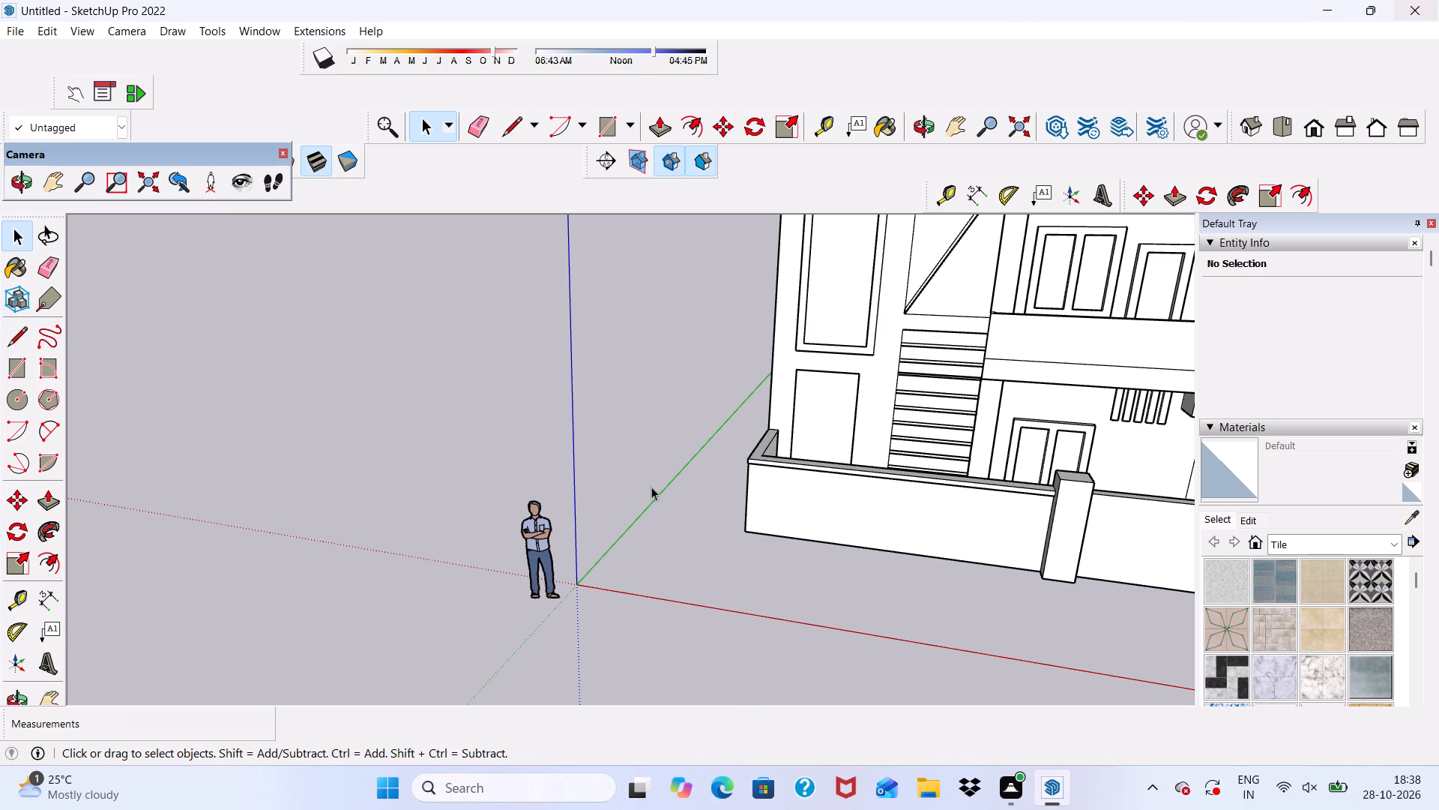
{"action": "scroll", "coordinate": [834, 543], "scroll_direction": "up", "scroll_amount": 4}
{"action": "scroll", "coordinate": [870, 557], "scroll_direction": "down", "scroll_amount": 1}
{"action": "middle_click_drag", "start_coordinate": [871, 559], "coordinate": [983, 613]}
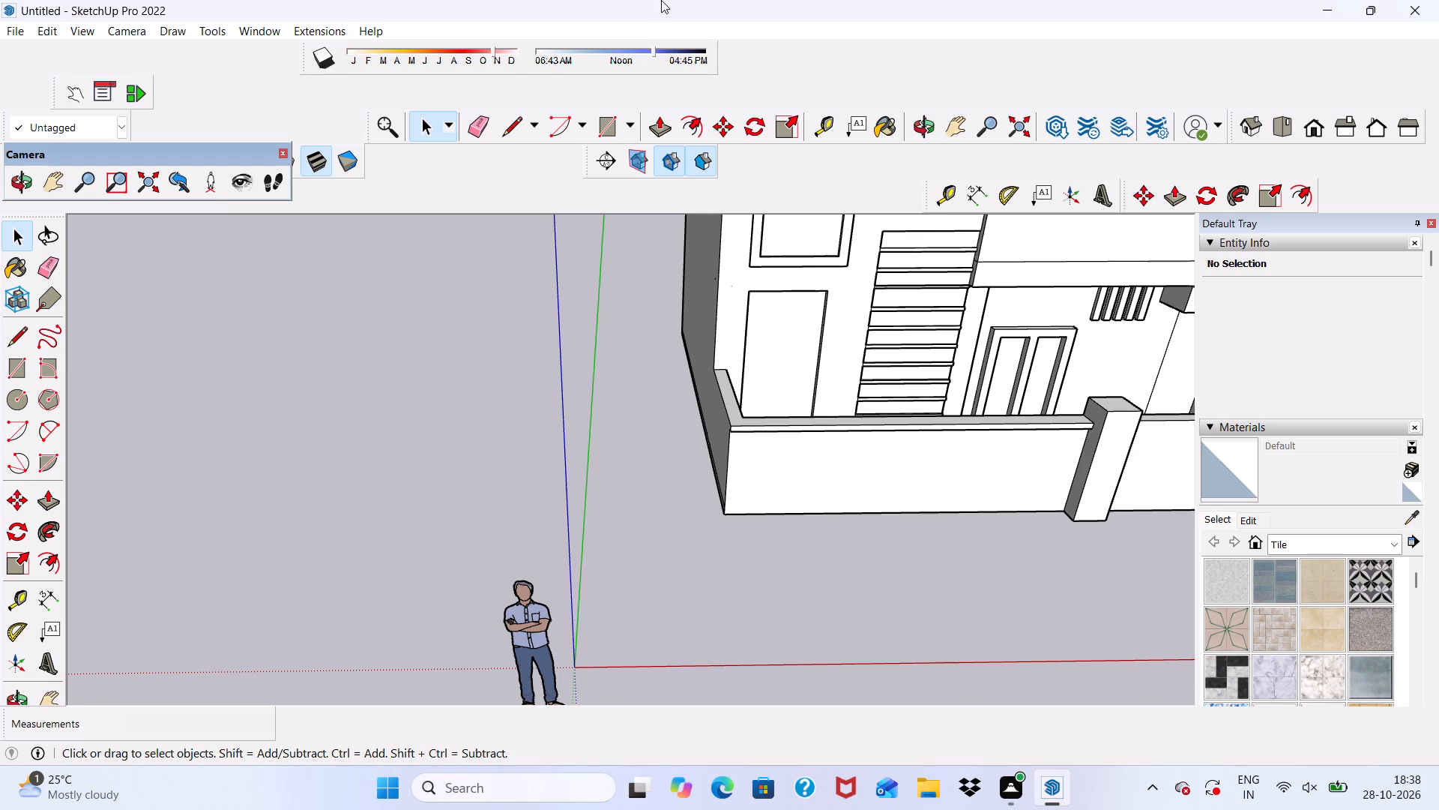
Draw a vertical rectangle about 1' 4" wide and 5' 1" high at the free end of the wall's front face, below the top band.
{"action": "left_click", "coordinate": [598, 121]}
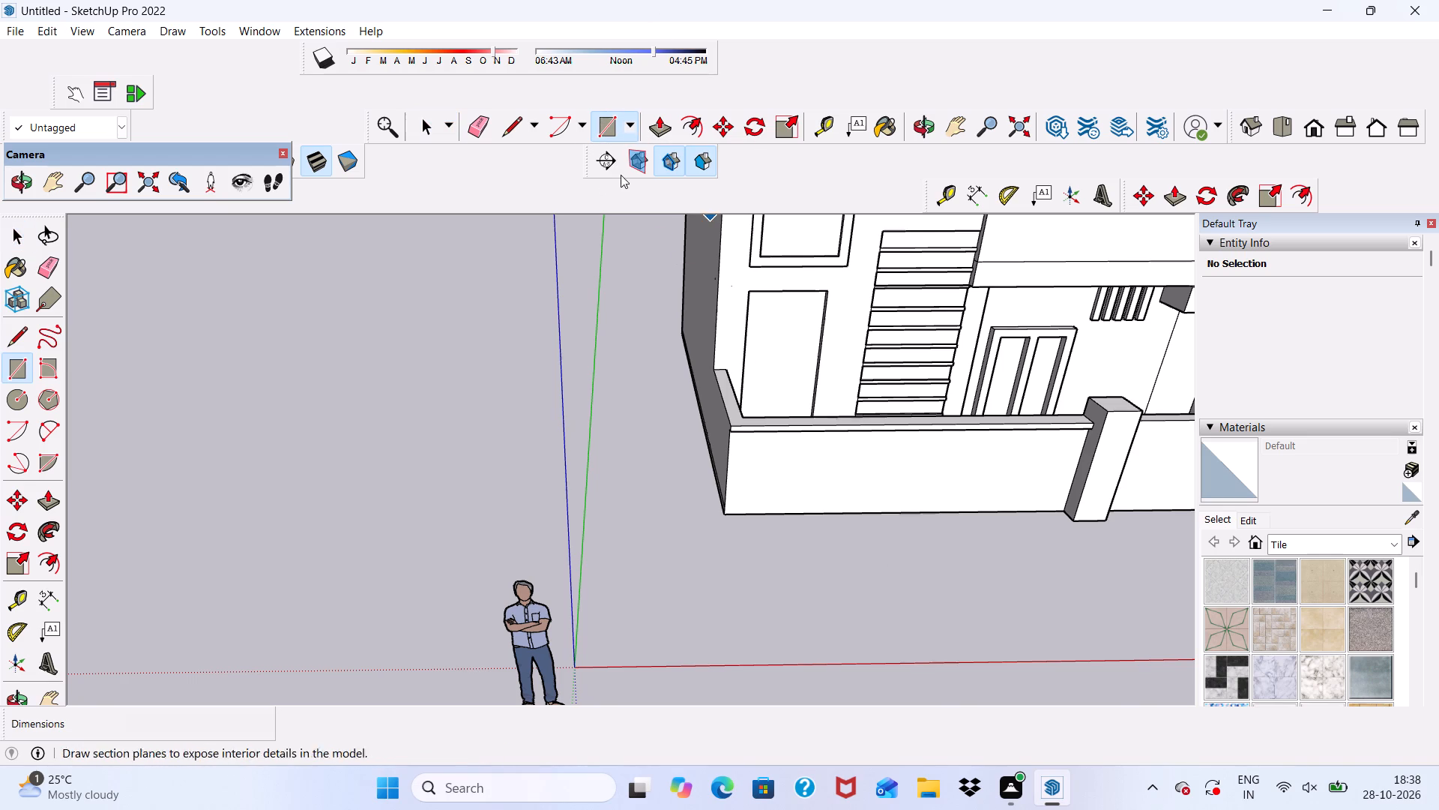
{"action": "middle_click_drag", "start_coordinate": [768, 446], "coordinate": [741, 365]}
{"action": "scroll", "coordinate": [779, 484], "scroll_direction": "up", "scroll_amount": 4}
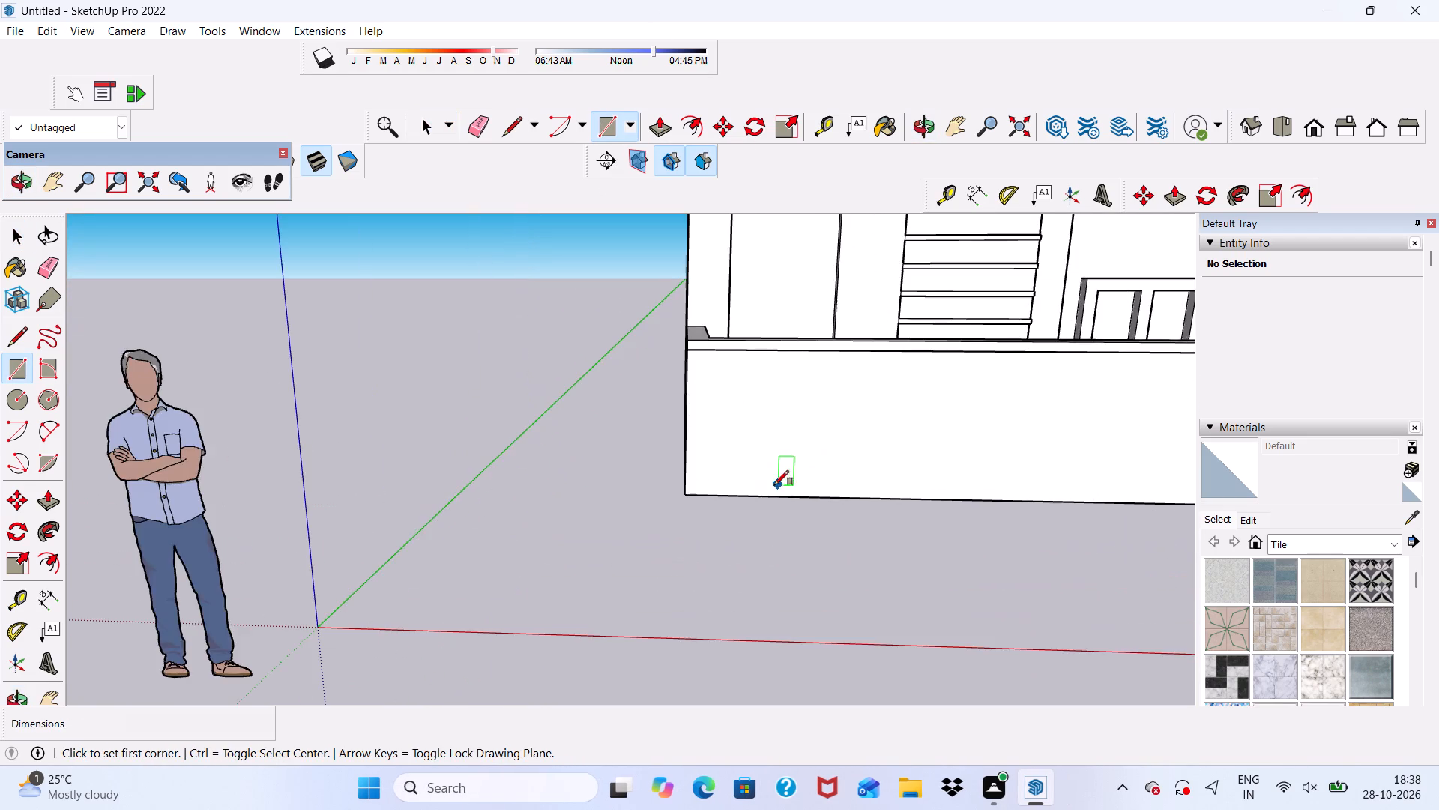
{"action": "scroll", "coordinate": [783, 507], "scroll_direction": "up", "scroll_amount": 2}
{"action": "middle_click_drag", "start_coordinate": [777, 502], "coordinate": [790, 475]}
{"action": "scroll", "coordinate": [770, 521], "scroll_direction": "up", "scroll_amount": 4}
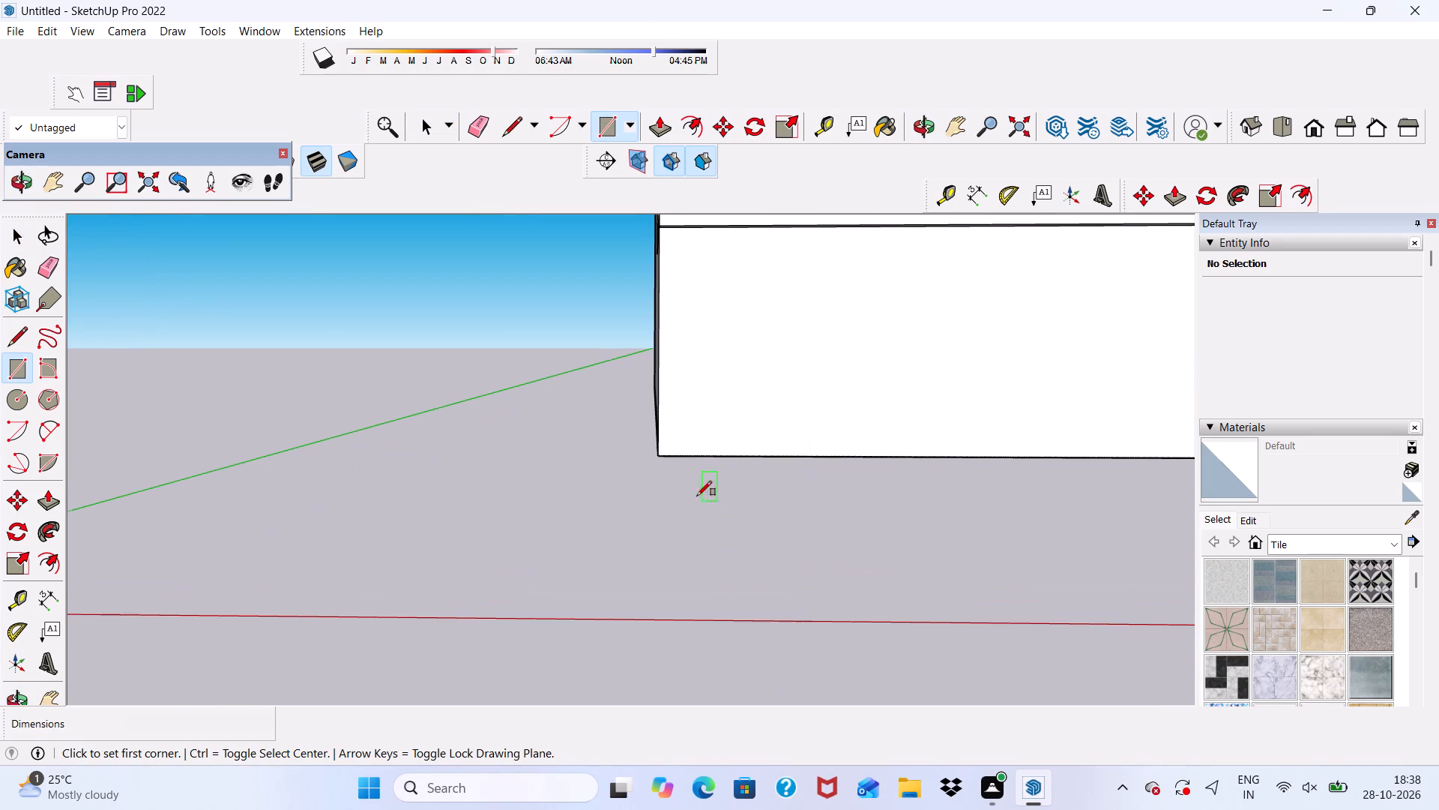
{"action": "left_click", "coordinate": [661, 456]}
{"action": "scroll", "coordinate": [724, 430], "scroll_direction": "down", "scroll_amount": 2}
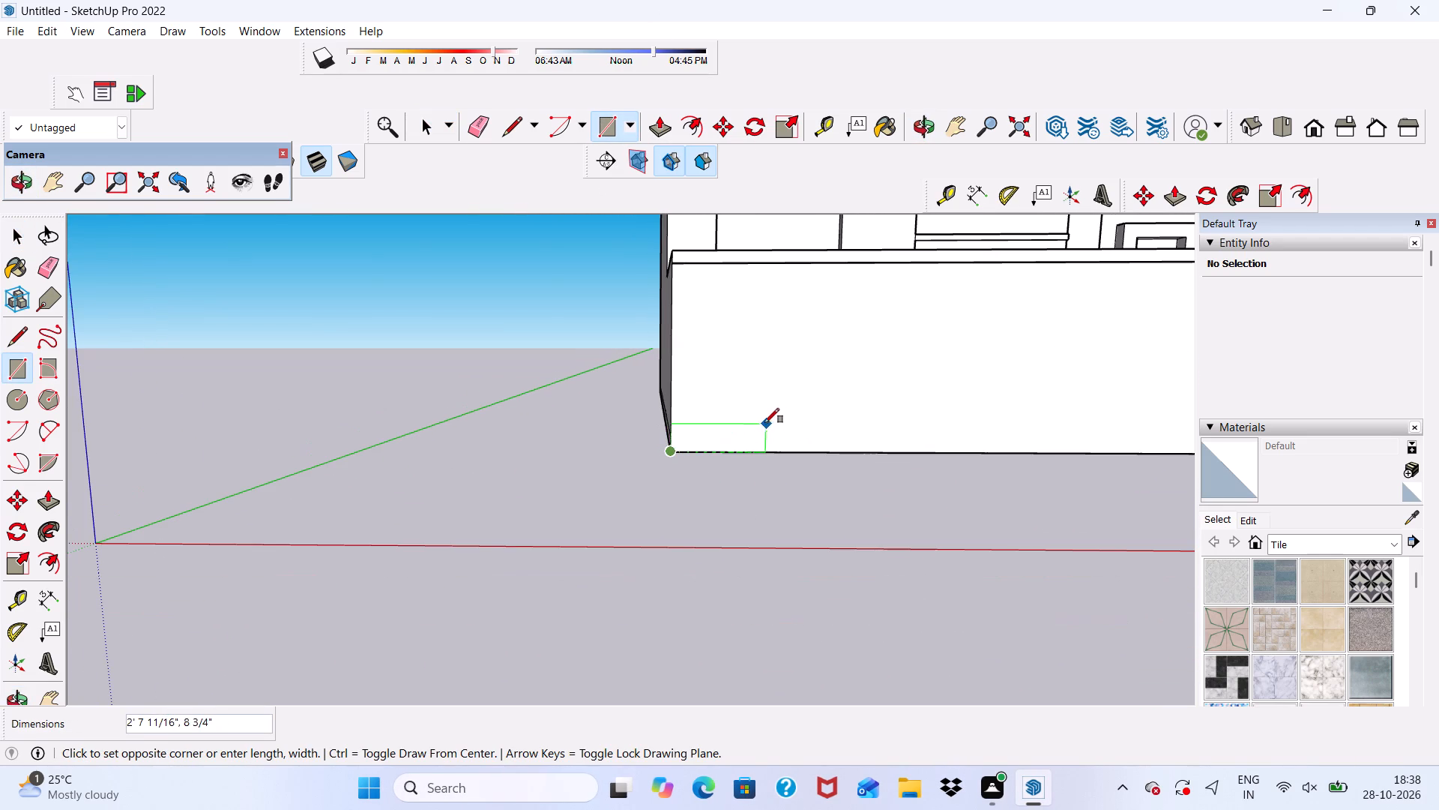
{"action": "scroll", "coordinate": [734, 325], "scroll_direction": "up", "scroll_amount": 3}
{"action": "scroll", "coordinate": [733, 262], "scroll_direction": "up", "scroll_amount": 4}
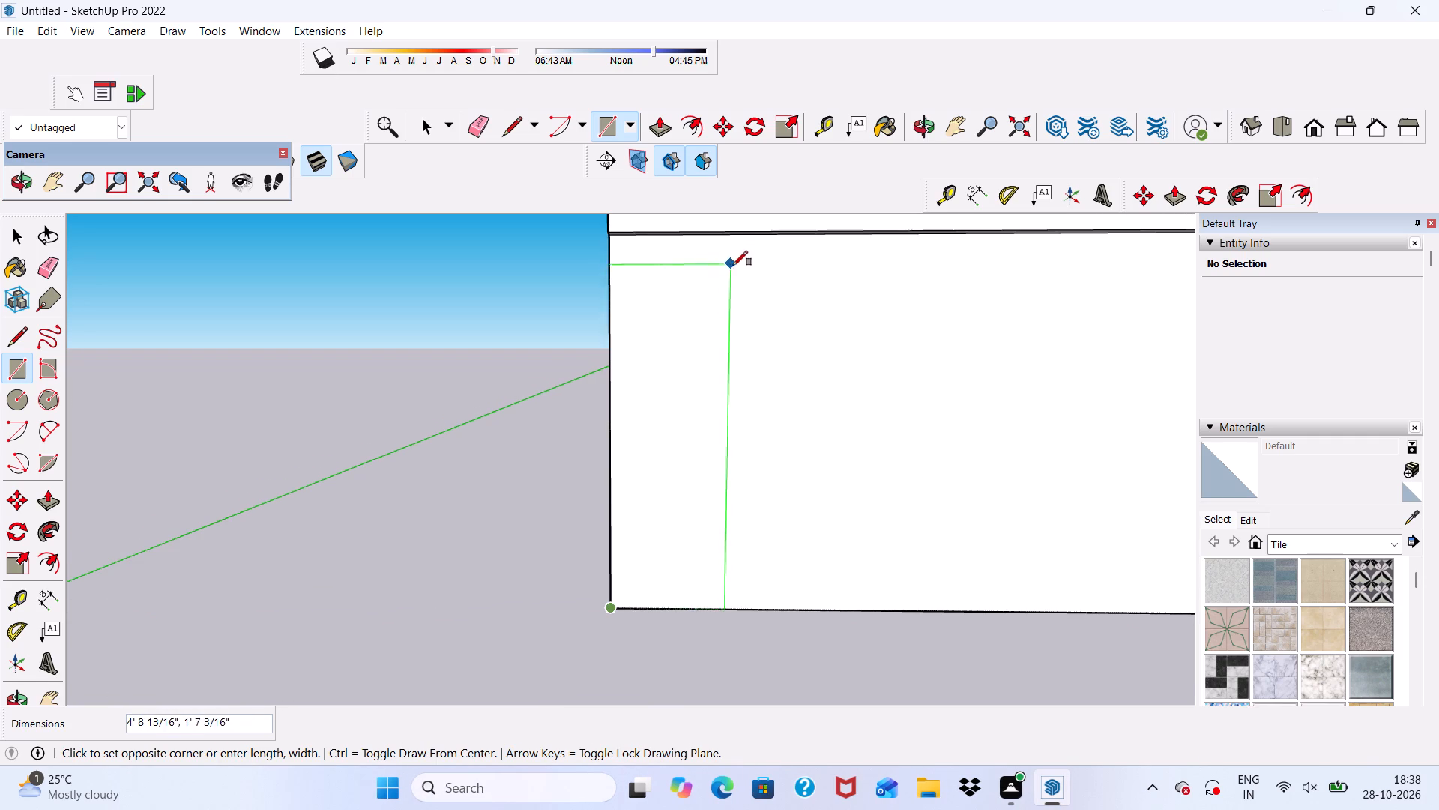
{"action": "scroll", "coordinate": [733, 265], "scroll_direction": "up", "scroll_amount": 2}
{"action": "middle_click_drag", "start_coordinate": [722, 243], "coordinate": [709, 244]}
{"action": "scroll", "coordinate": [719, 330], "scroll_direction": "down", "scroll_amount": 3}
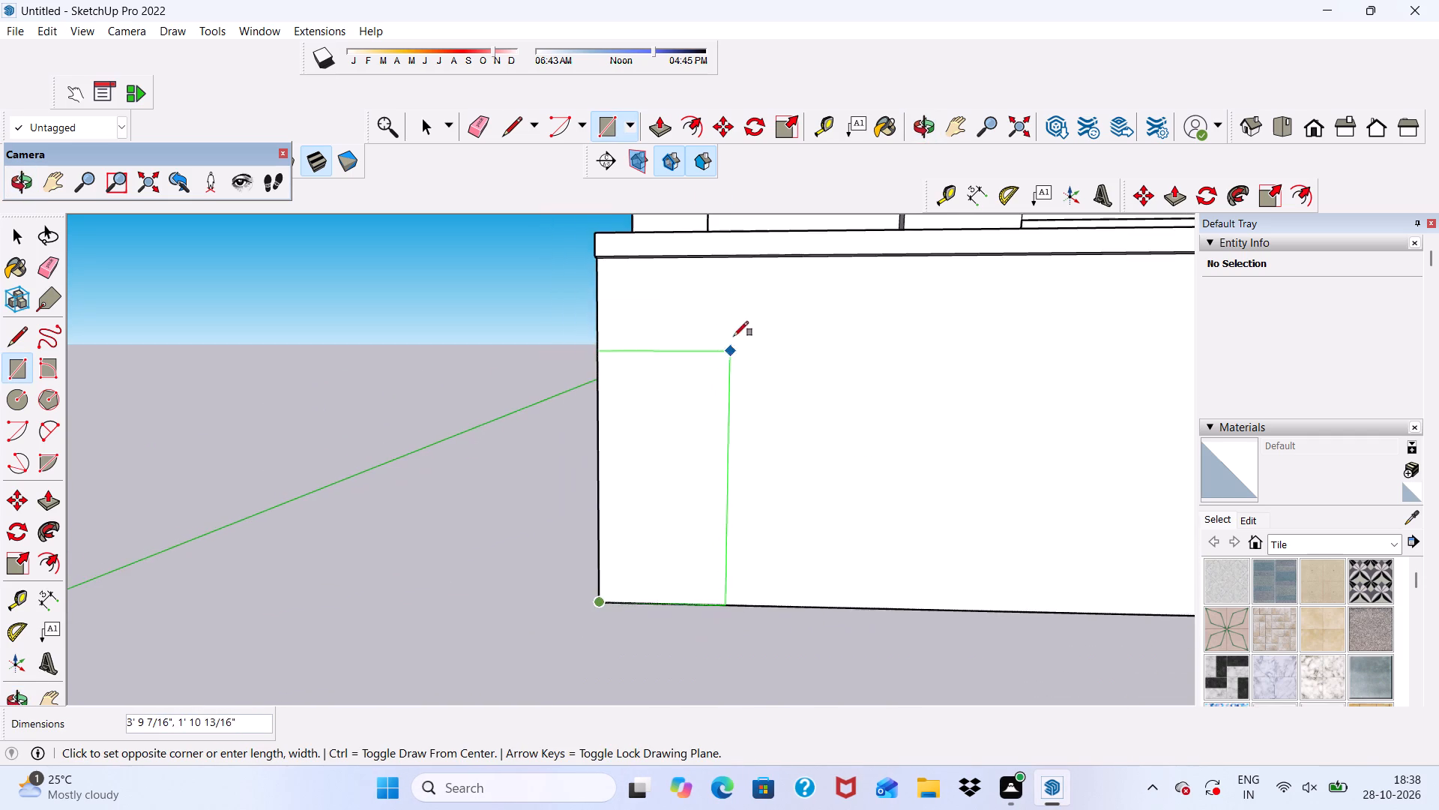
{"action": "scroll", "coordinate": [728, 279], "scroll_direction": "up", "scroll_amount": 6}
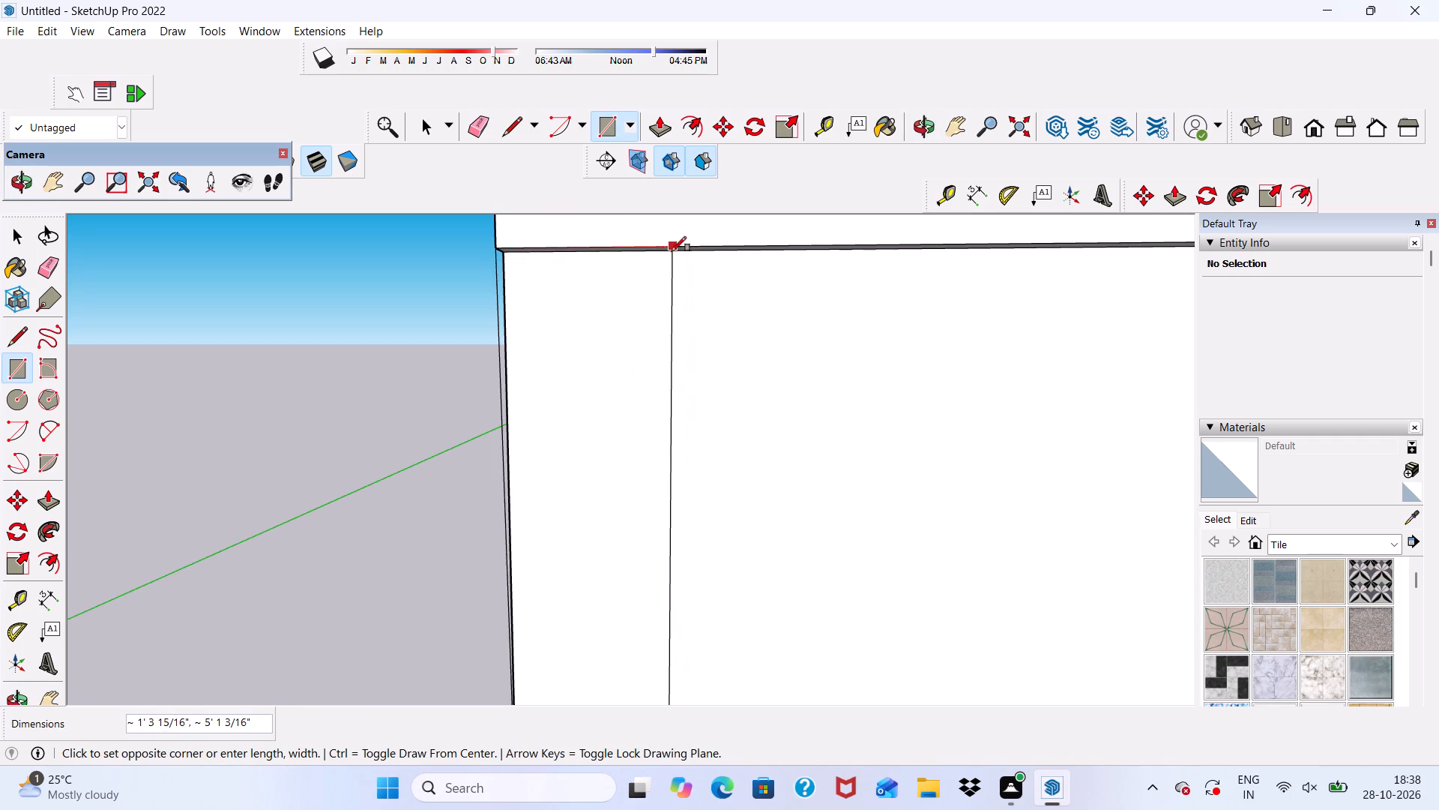
{"action": "left_click", "coordinate": [669, 253]}
Draw a horizontal rectangle directly below the top band, from the wall's free end across to the pier.
{"action": "scroll", "coordinate": [684, 310], "scroll_direction": "down", "scroll_amount": 5}
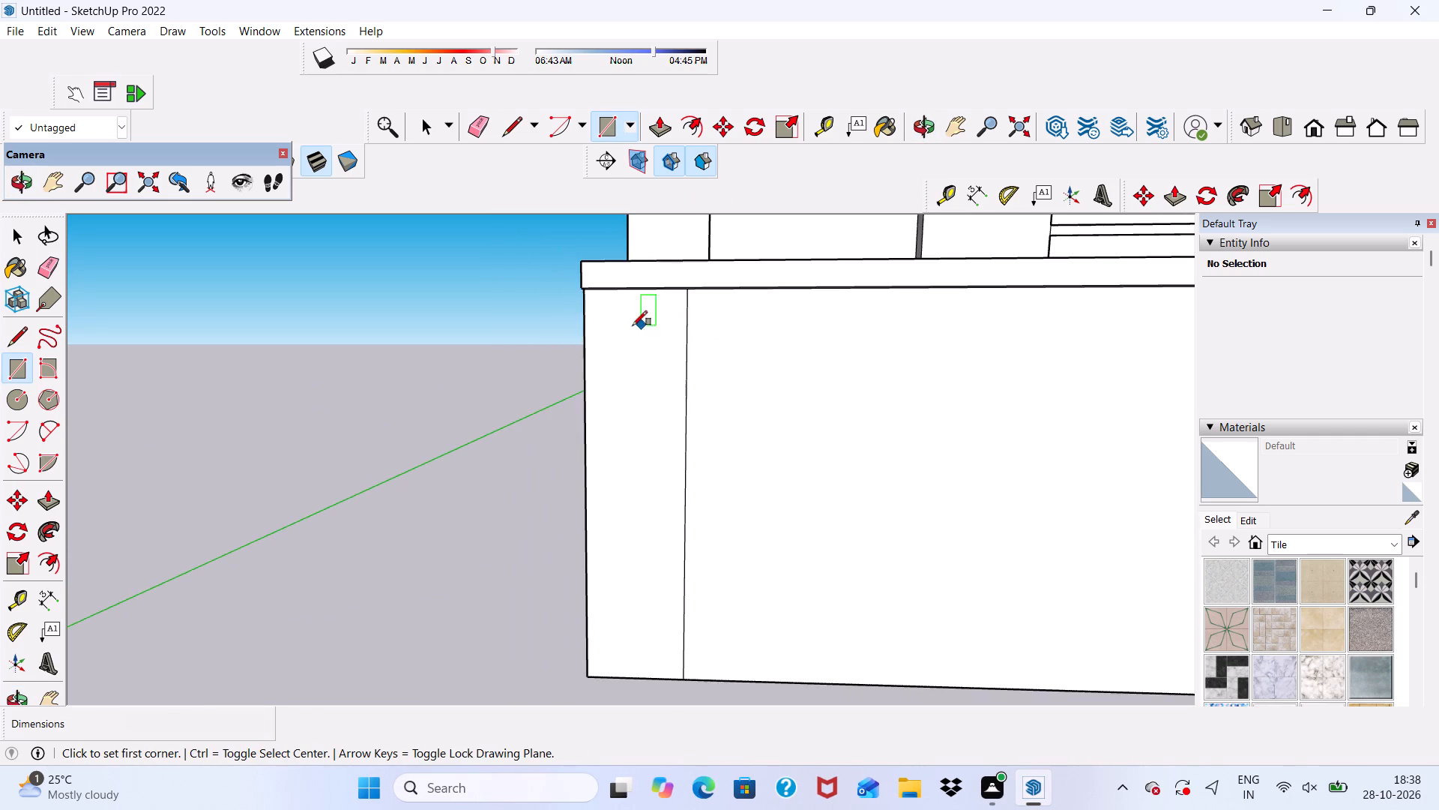
{"action": "scroll", "coordinate": [613, 325], "scroll_direction": "up", "scroll_amount": 9}
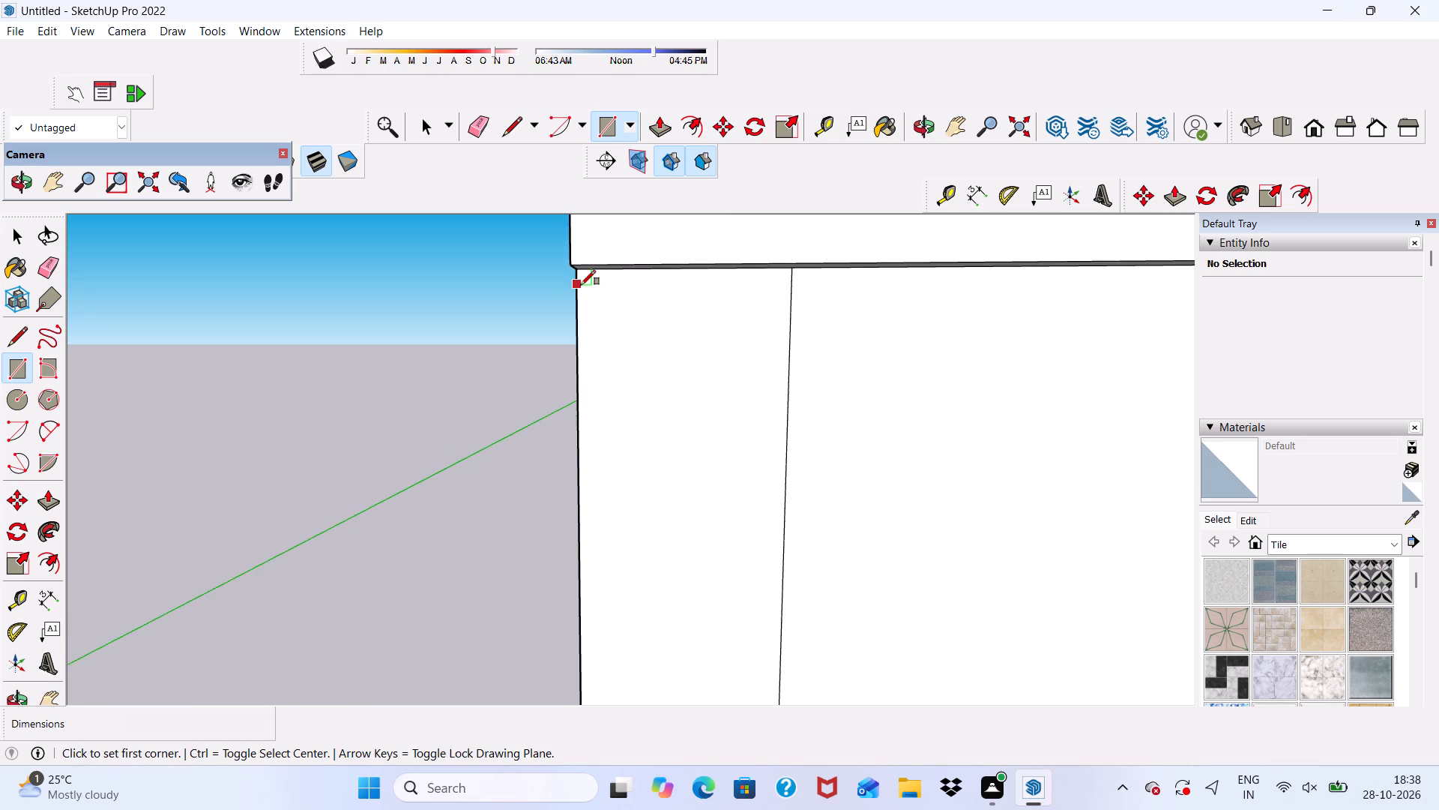
{"action": "scroll", "coordinate": [581, 285], "scroll_direction": "up", "scroll_amount": 7}
{"action": "left_click", "coordinate": [574, 257]}
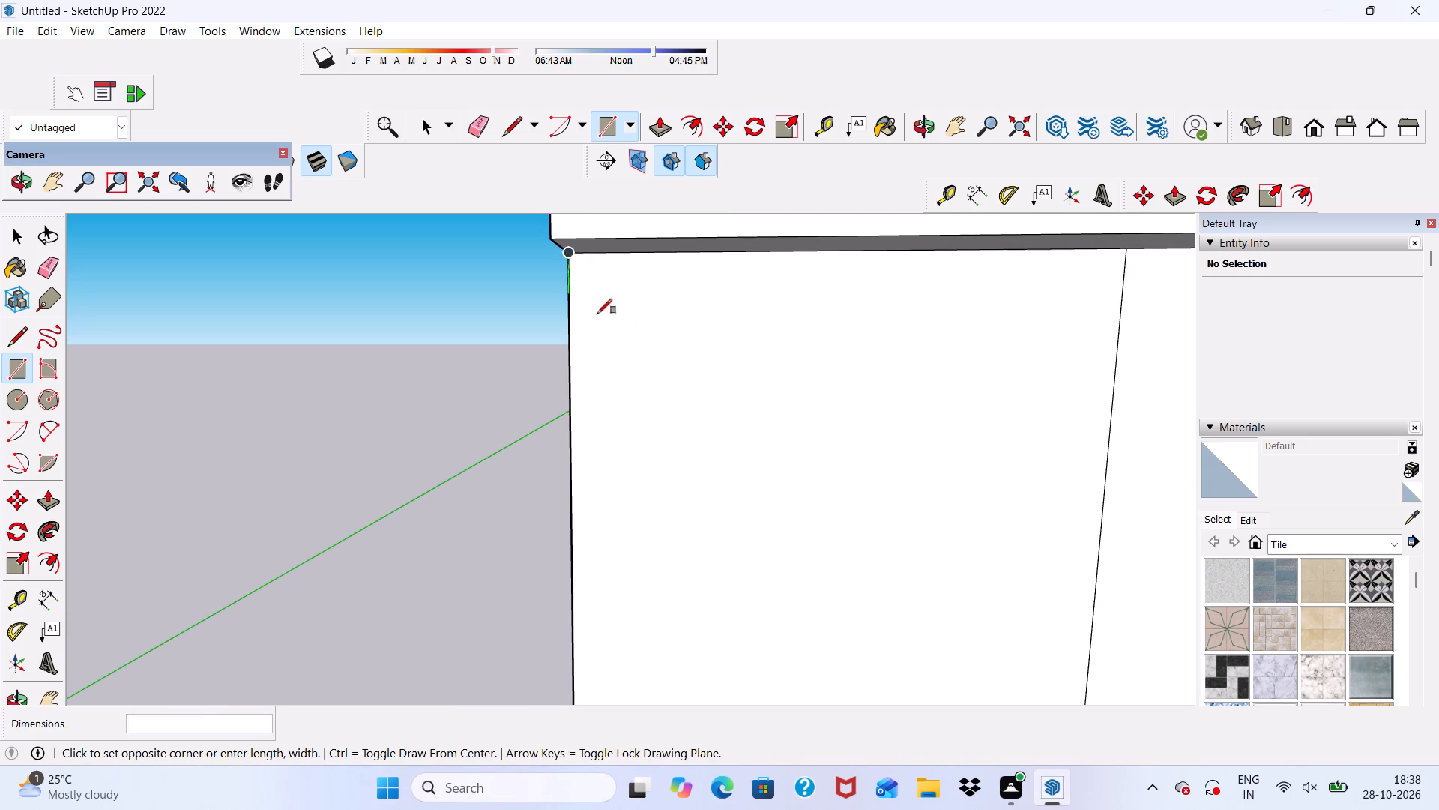
{"action": "scroll", "coordinate": [670, 381], "scroll_direction": "down", "scroll_amount": 5}
{"action": "scroll", "coordinate": [707, 453], "scroll_direction": "down", "scroll_amount": 13}
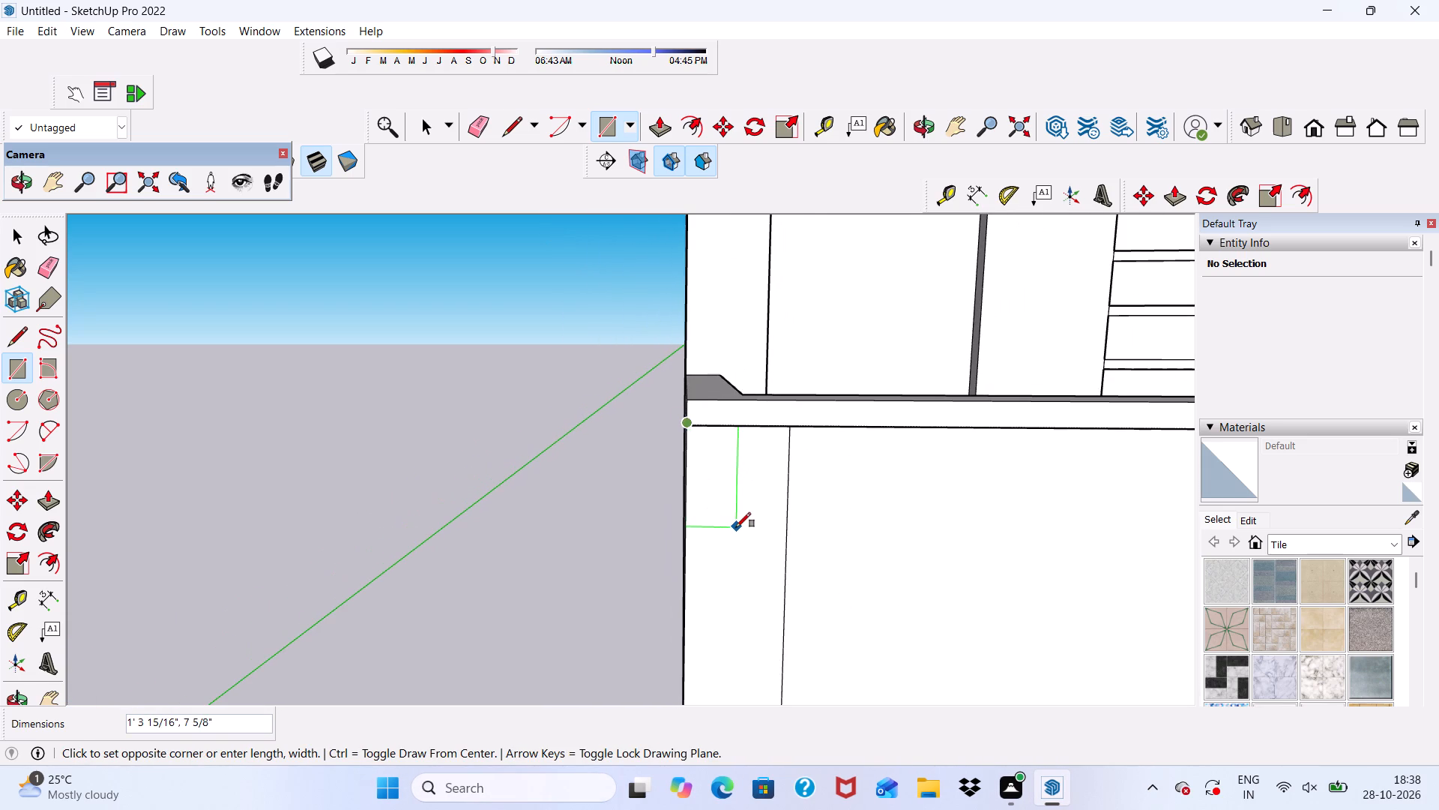
{"action": "middle_click_drag", "start_coordinate": [736, 527], "coordinate": [647, 493]}
{"action": "scroll", "coordinate": [705, 492], "scroll_direction": "up", "scroll_amount": 1}
{"action": "scroll", "coordinate": [686, 463], "scroll_direction": "down", "scroll_amount": 6}
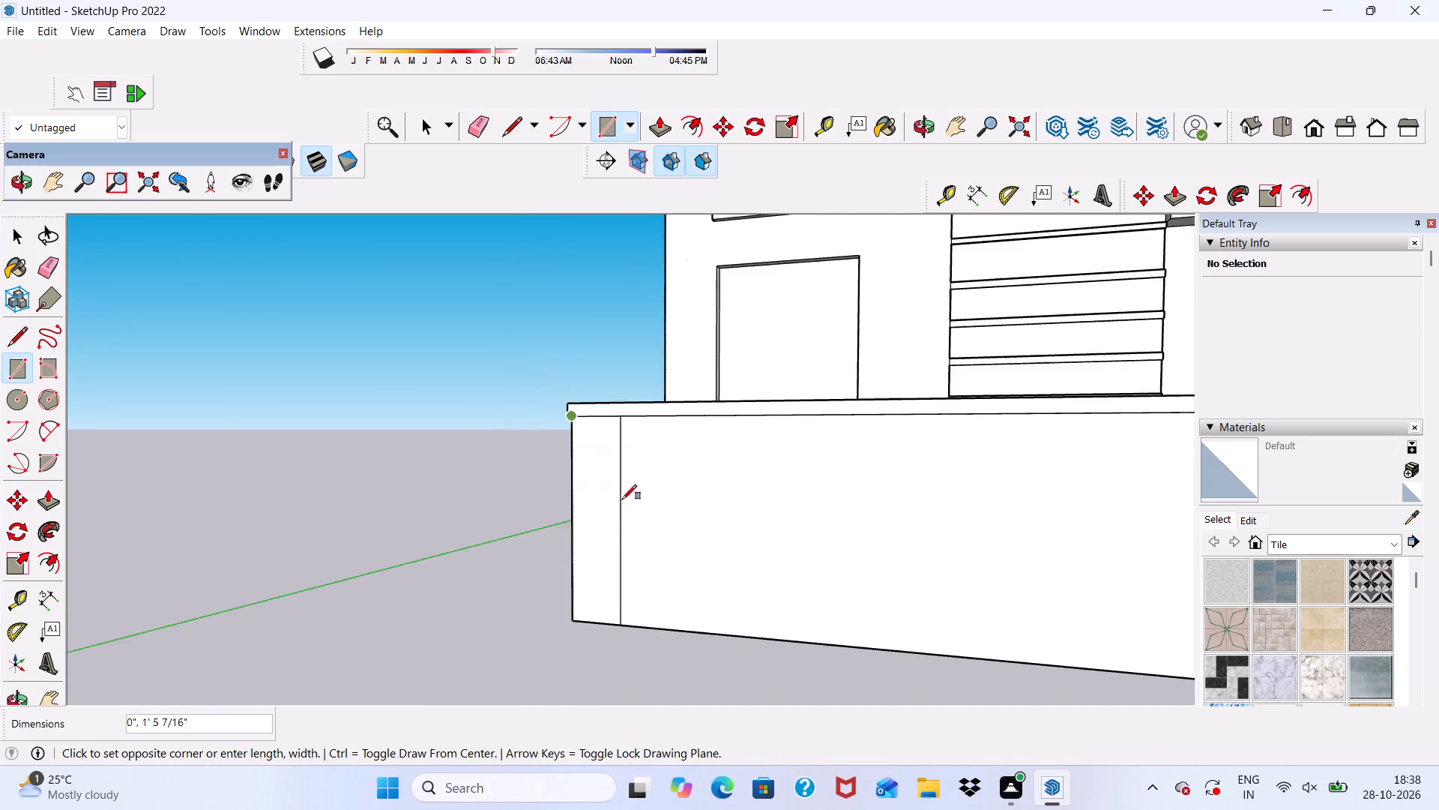
{"action": "scroll", "coordinate": [622, 499], "scroll_direction": "down", "scroll_amount": 6}
{"action": "scroll", "coordinate": [1031, 487], "scroll_direction": "up", "scroll_amount": 1}
{"action": "scroll", "coordinate": [906, 445], "scroll_direction": "down", "scroll_amount": 4}
{"action": "scroll", "coordinate": [1114, 501], "scroll_direction": "up", "scroll_amount": 4}
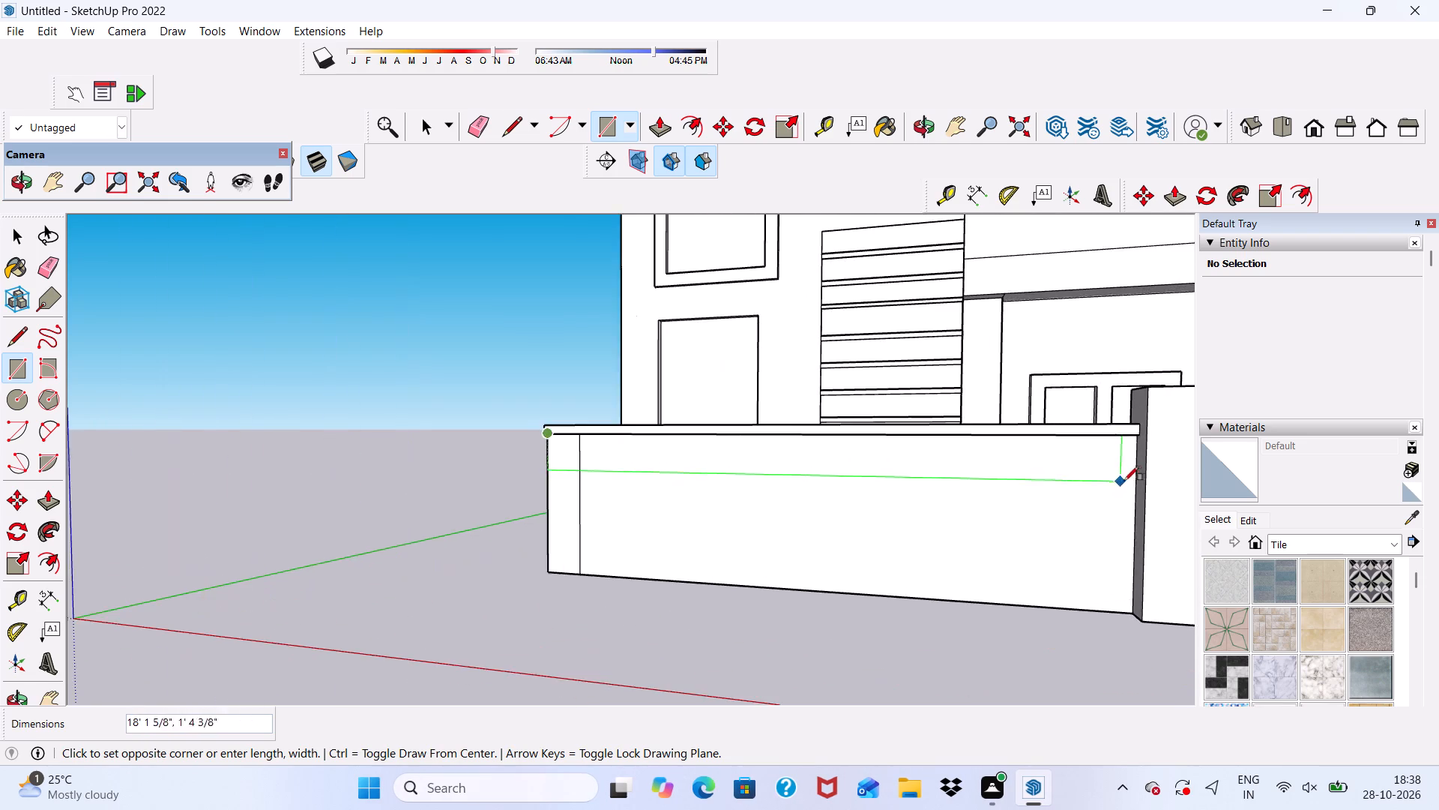
{"action": "scroll", "coordinate": [1124, 481], "scroll_direction": "up", "scroll_amount": 7}
{"action": "left_click", "coordinate": [1135, 465]}
Draw a vertical rectangle about 1' 2" wide and 5' 1" high on the wall's front face beside the pier, below the top band.
{"action": "scroll", "coordinate": [1094, 420], "scroll_direction": "down", "scroll_amount": 1}
{"action": "scroll", "coordinate": [1142, 421], "scroll_direction": "up", "scroll_amount": 1}
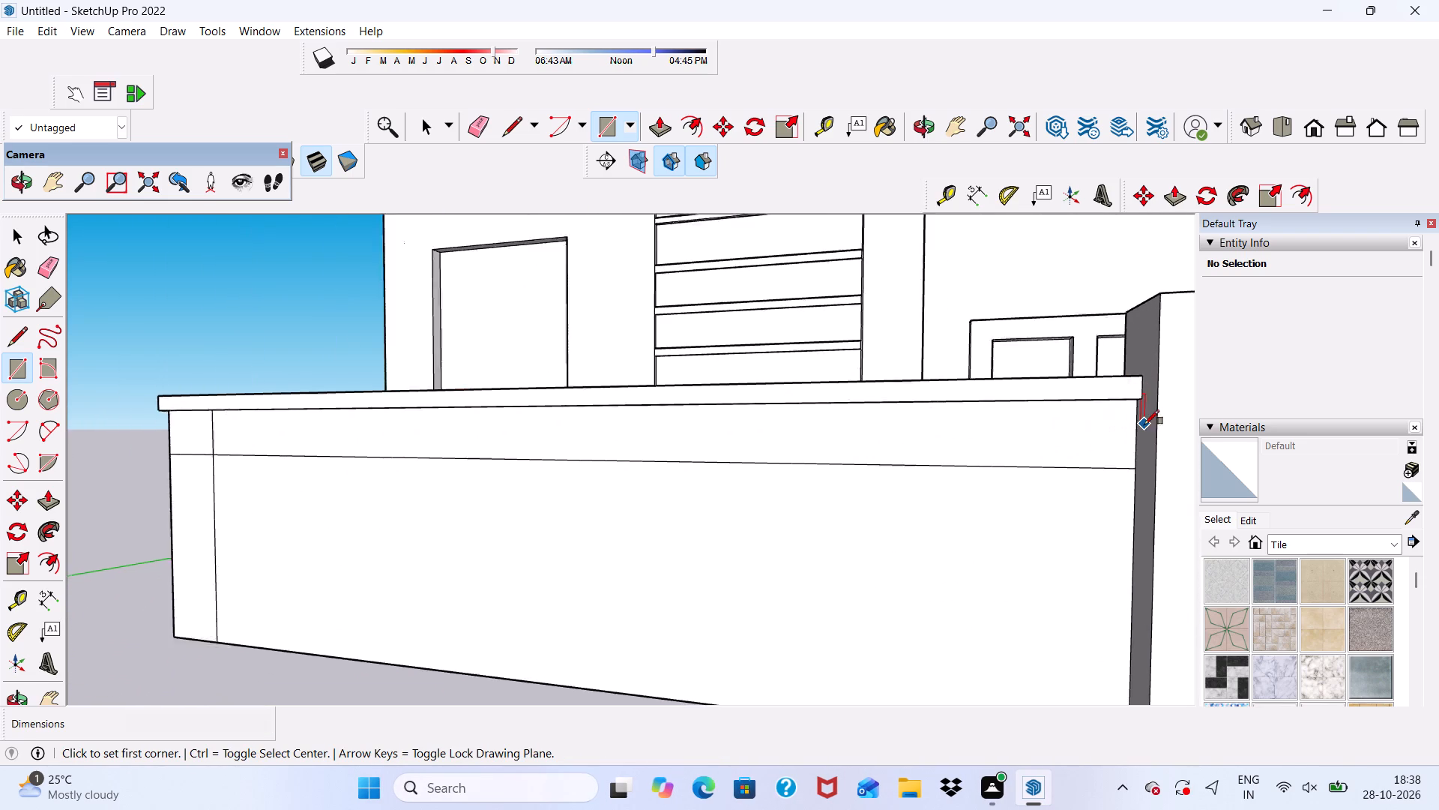
{"action": "scroll", "coordinate": [1144, 424], "scroll_direction": "up", "scroll_amount": 6}
{"action": "scroll", "coordinate": [1130, 413], "scroll_direction": "down", "scroll_amount": 2}
{"action": "middle_click_drag", "start_coordinate": [1130, 413], "coordinate": [1135, 391]}
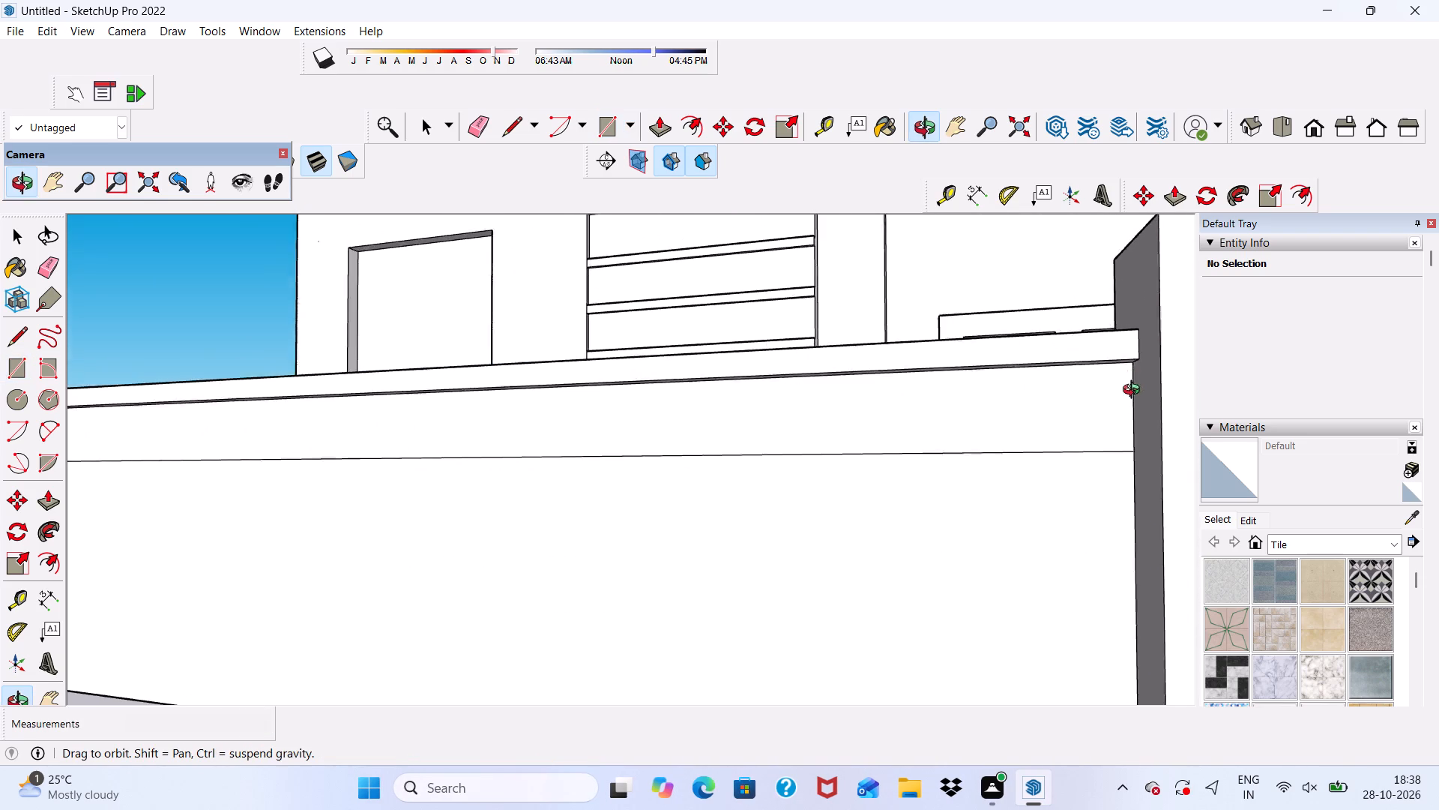
{"action": "middle_click_drag", "start_coordinate": [1135, 391], "coordinate": [1158, 398]}
{"action": "scroll", "coordinate": [1157, 399], "scroll_direction": "up", "scroll_amount": 4}
{"action": "middle_click_drag", "start_coordinate": [1147, 384], "coordinate": [1151, 345]}
{"action": "scroll", "coordinate": [1152, 366], "scroll_direction": "up", "scroll_amount": 3}
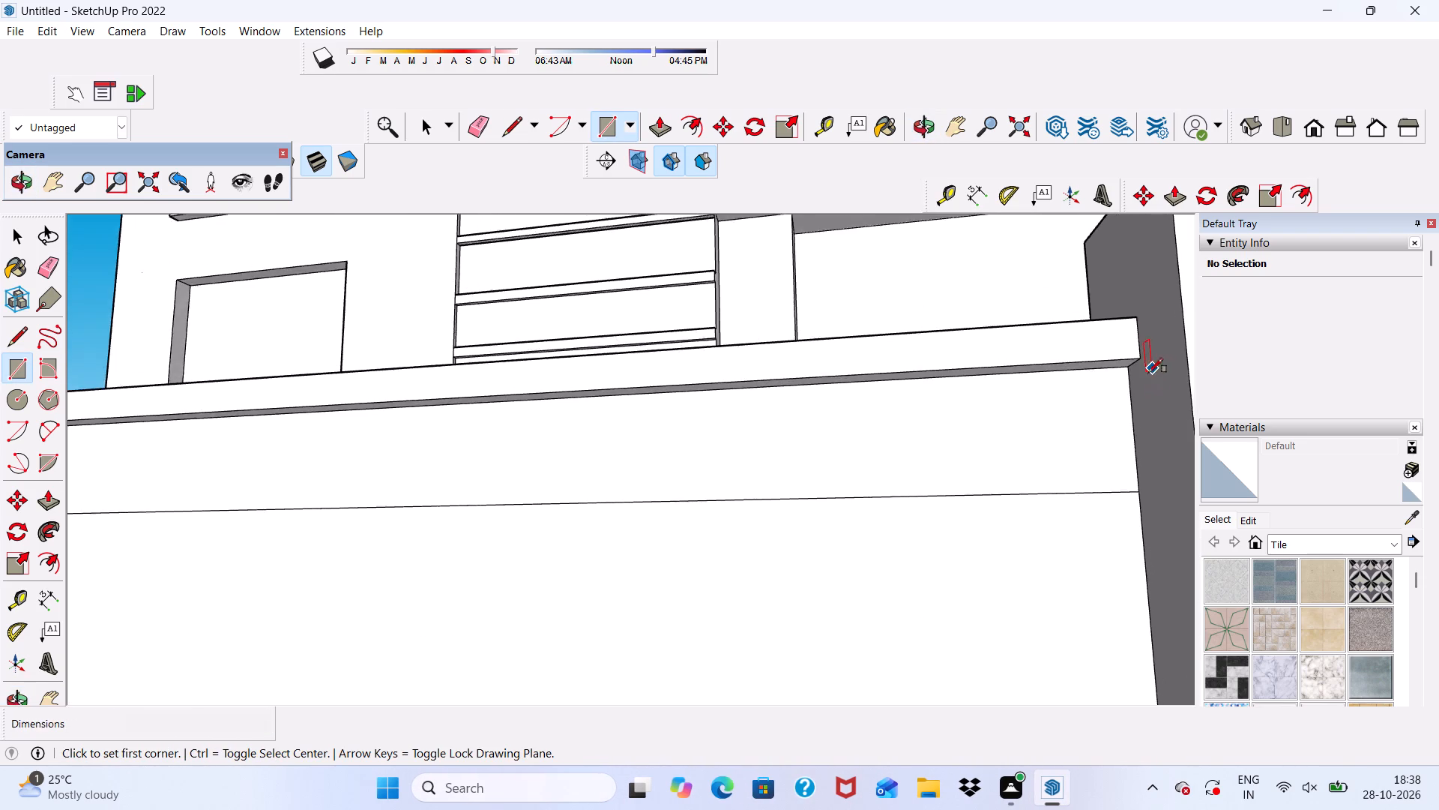
{"action": "scroll", "coordinate": [1131, 381], "scroll_direction": "up", "scroll_amount": 4}
{"action": "left_click", "coordinate": [1121, 364]}
{"action": "scroll", "coordinate": [933, 409], "scroll_direction": "down", "scroll_amount": 4}
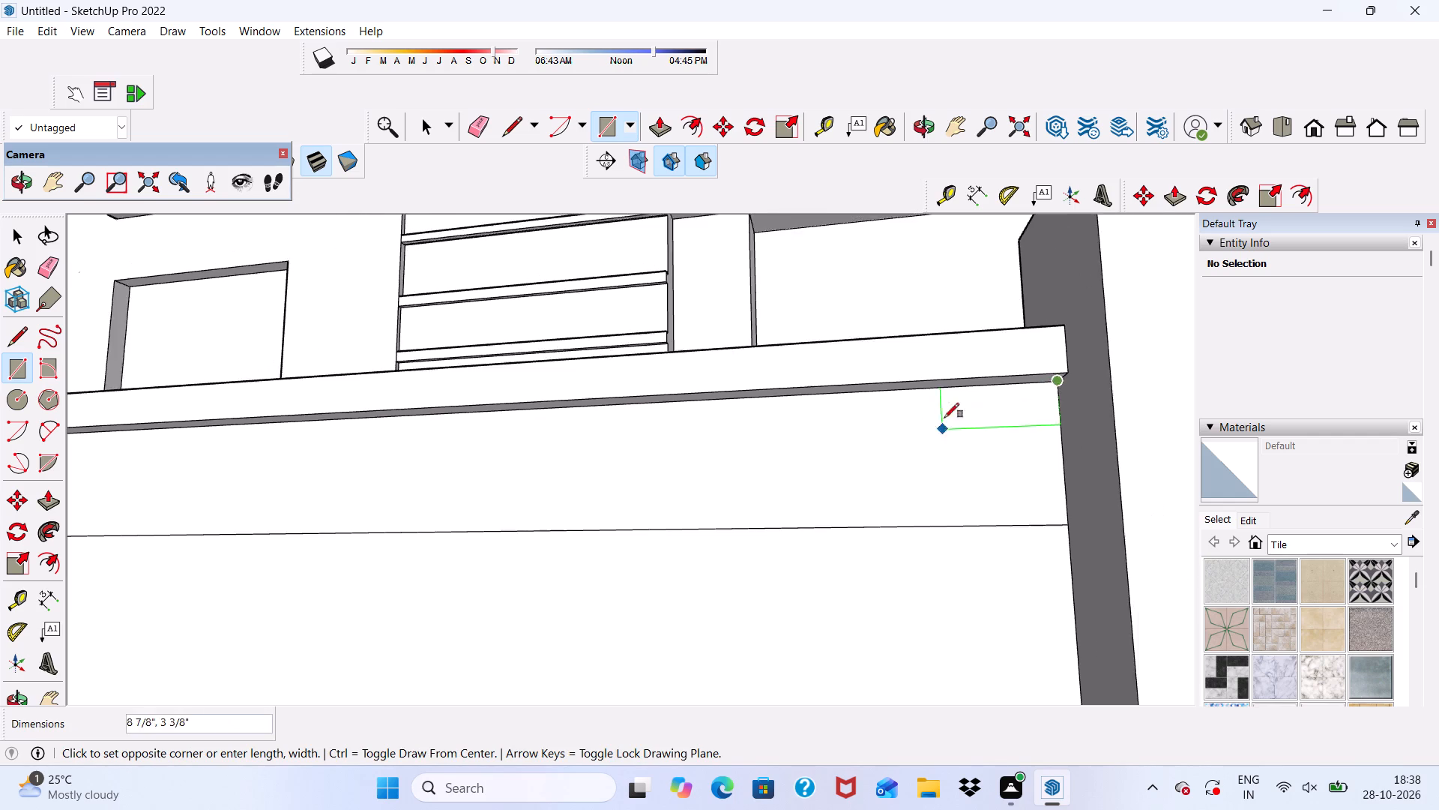
{"action": "scroll", "coordinate": [944, 418], "scroll_direction": "down", "scroll_amount": 9}
{"action": "scroll", "coordinate": [896, 454], "scroll_direction": "down", "scroll_amount": 4}
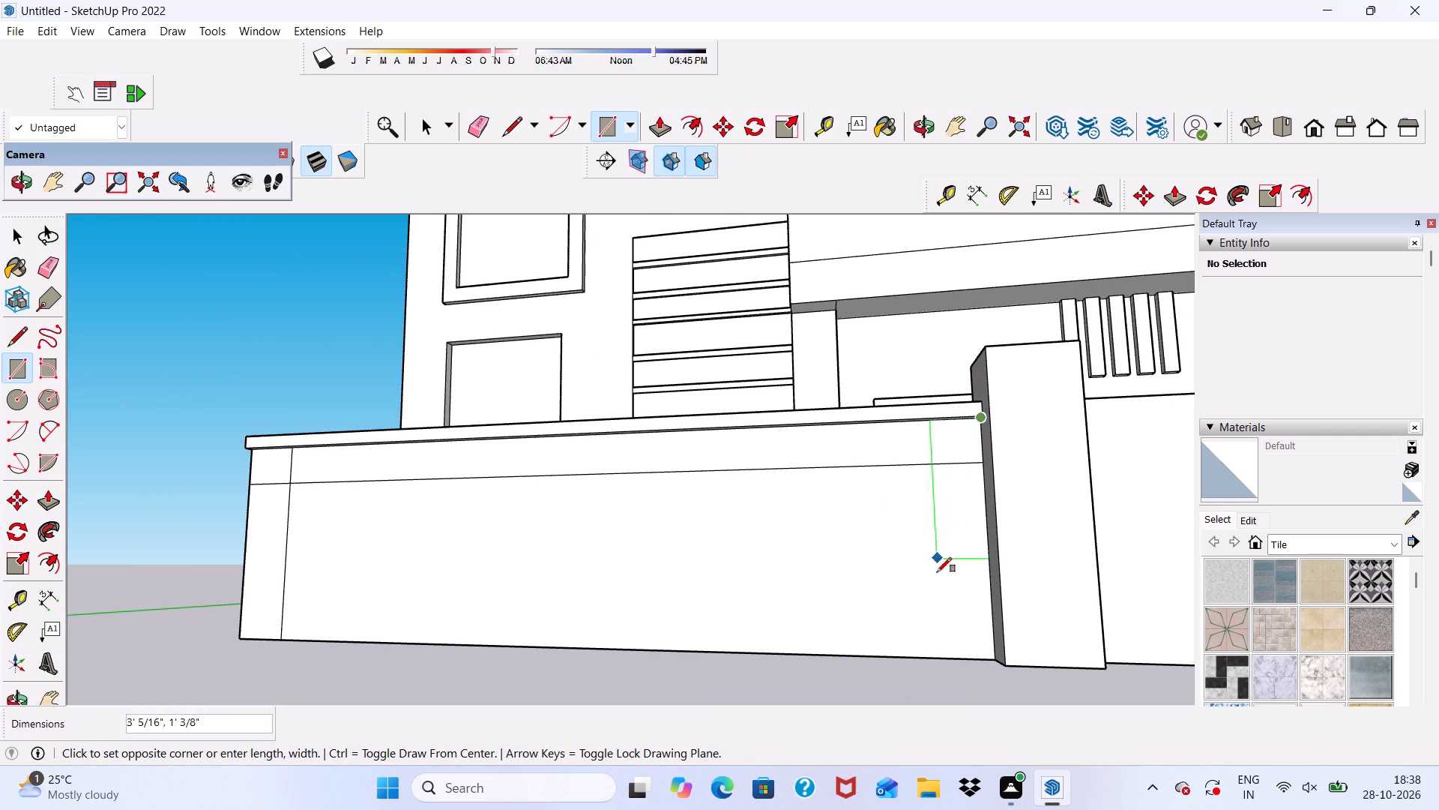
{"action": "left_click", "coordinate": [937, 663]}
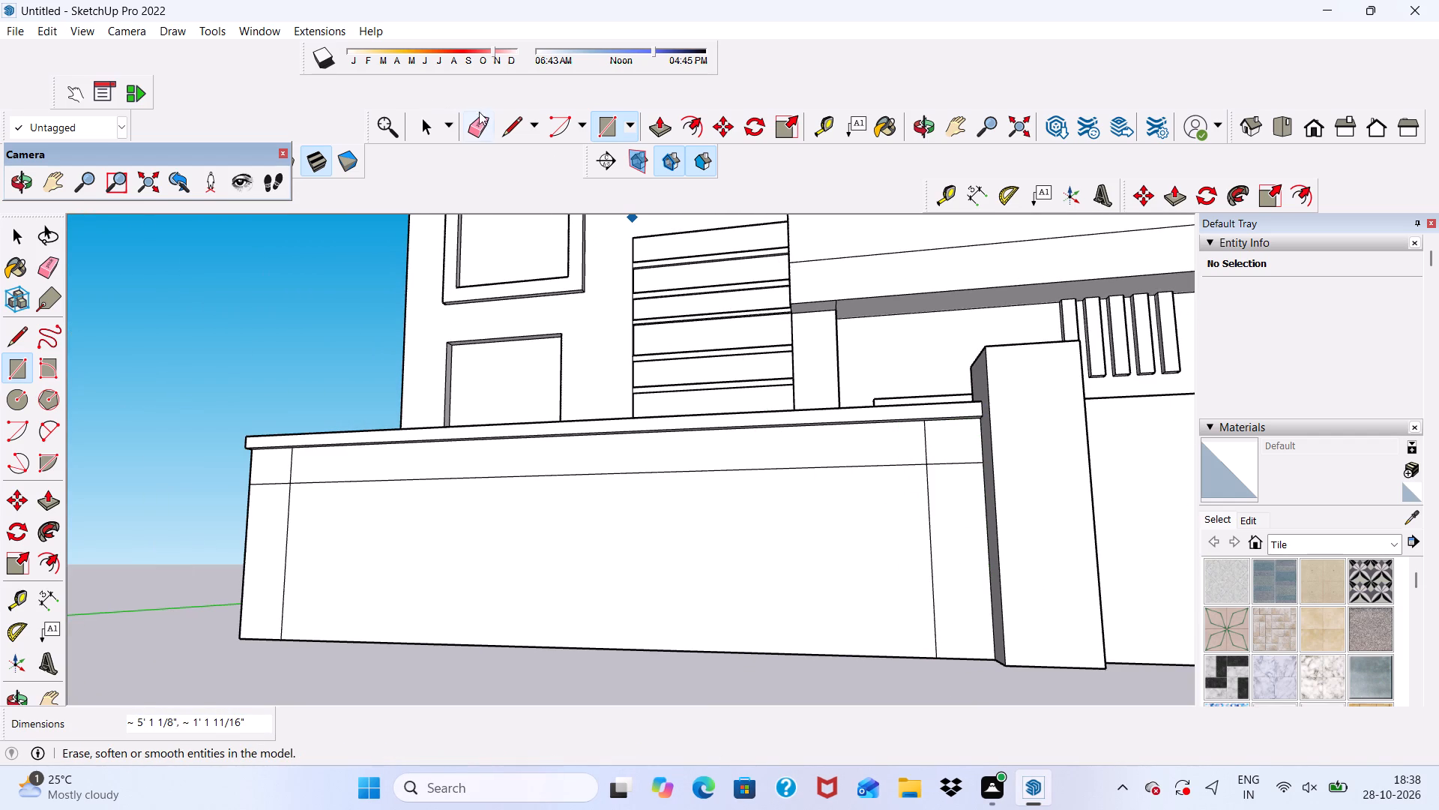
Erase the overlapping line segments at both upper corners so the three strips form one continuous border on the wall face.
{"action": "left_click", "coordinate": [485, 117]}
{"action": "scroll", "coordinate": [849, 439], "scroll_direction": "up", "scroll_amount": 4}
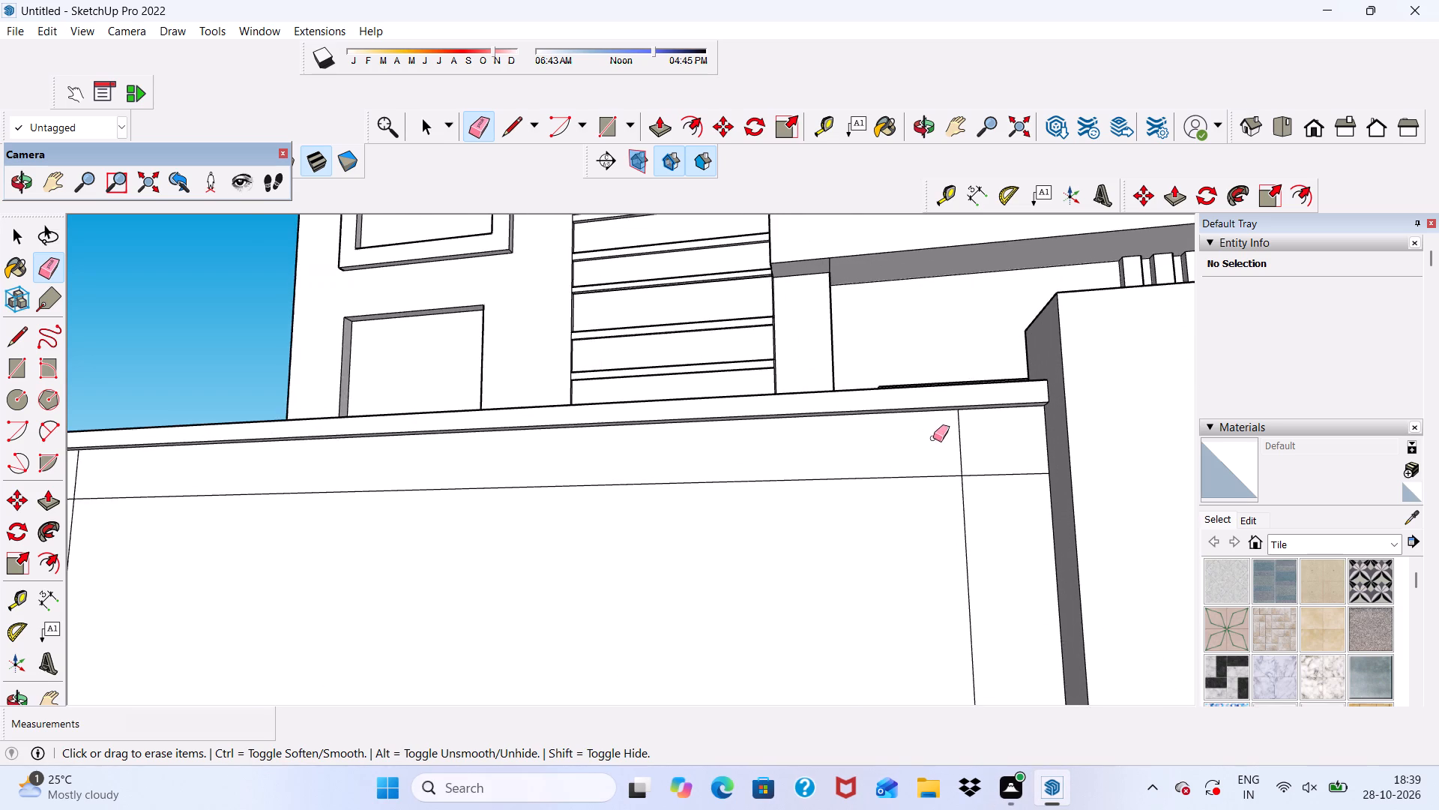
{"action": "scroll", "coordinate": [934, 438], "scroll_direction": "up", "scroll_amount": 3}
{"action": "left_click_drag", "start_coordinate": [949, 438], "coordinate": [992, 499]}
{"action": "scroll", "coordinate": [1010, 462], "scroll_direction": "down", "scroll_amount": 8}
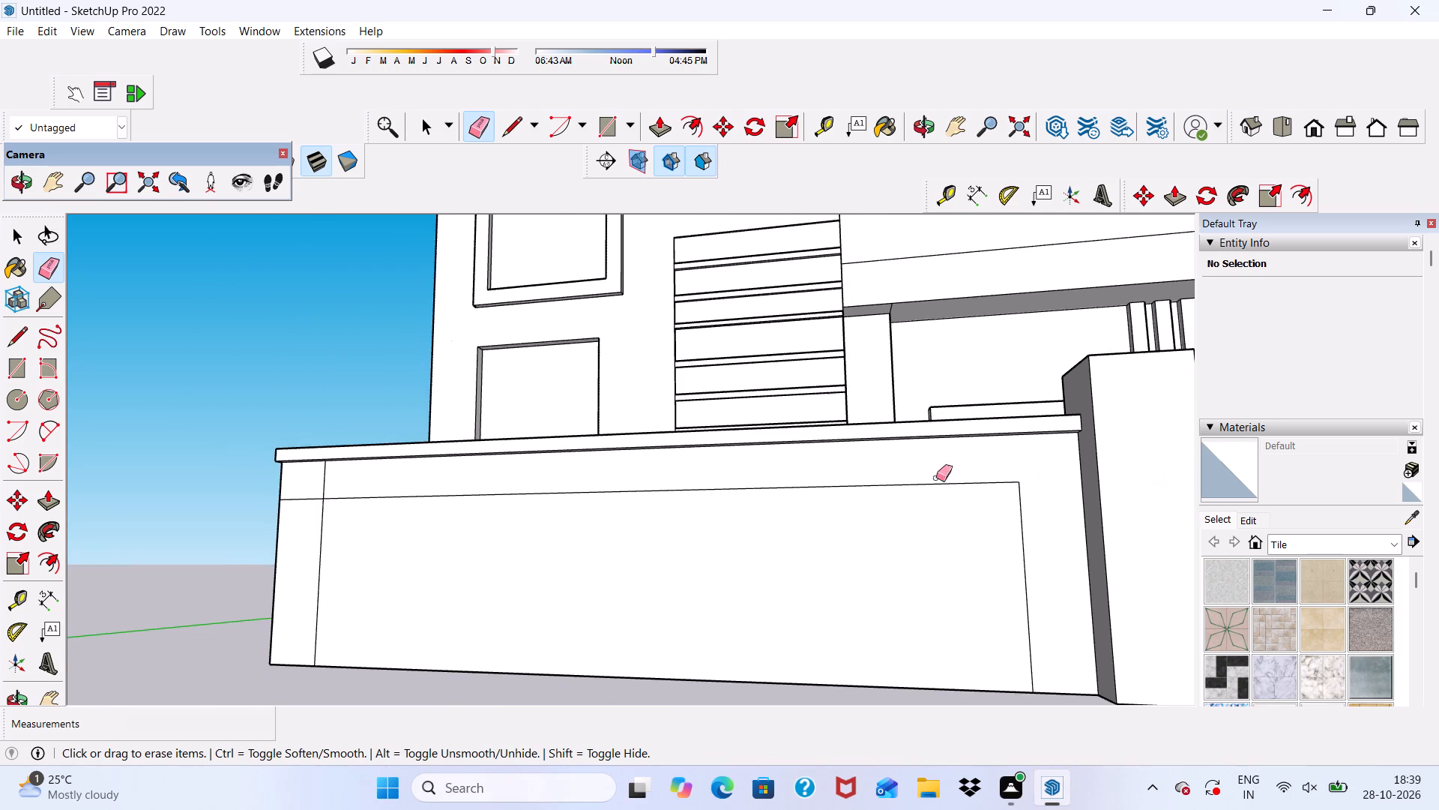
{"action": "scroll", "coordinate": [483, 517], "scroll_direction": "up", "scroll_amount": 4}
{"action": "scroll", "coordinate": [362, 460], "scroll_direction": "up", "scroll_amount": 4}
{"action": "left_click_drag", "start_coordinate": [199, 501], "coordinate": [202, 505]}
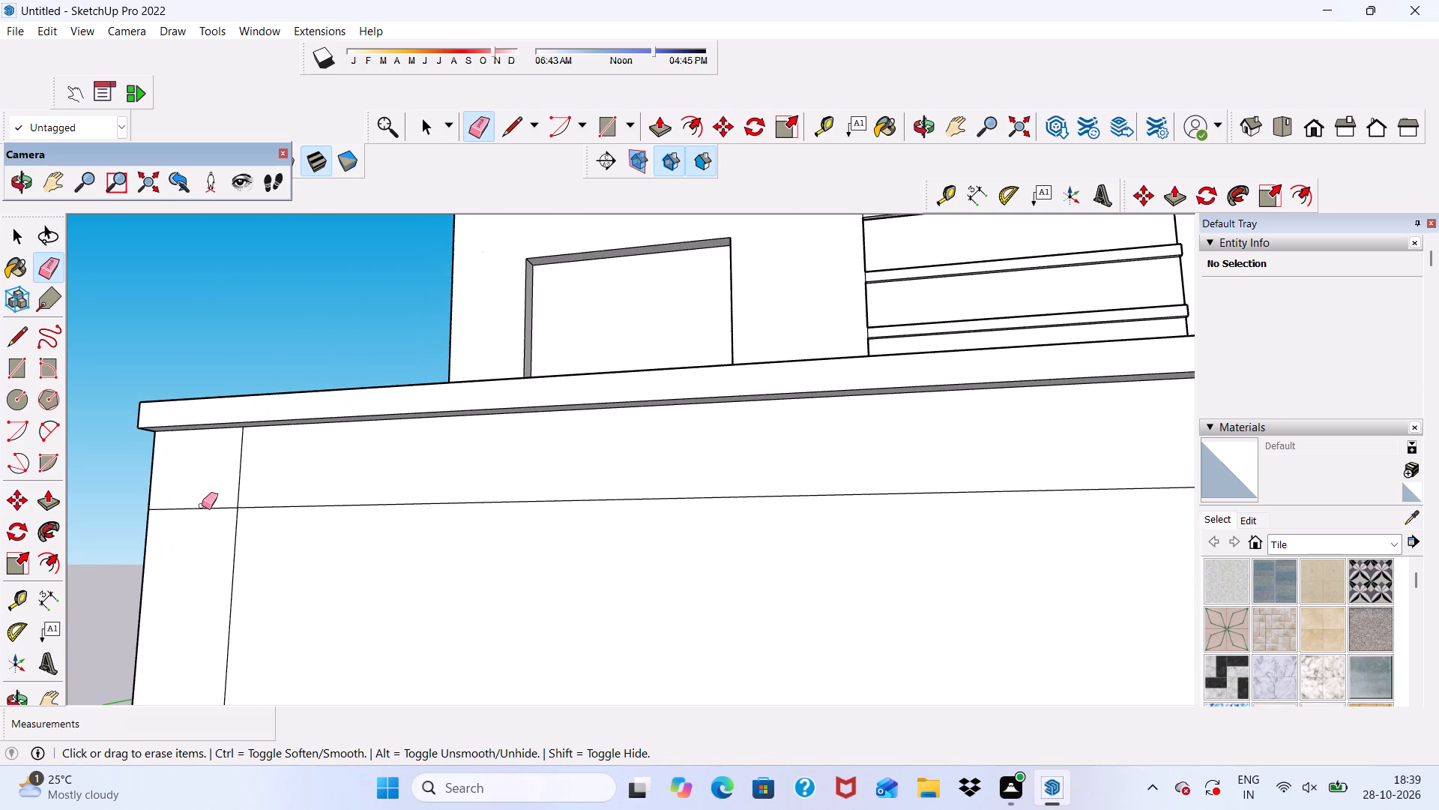
{"action": "left_click_drag", "start_coordinate": [202, 505], "coordinate": [214, 517]}
{"action": "left_click_drag", "start_coordinate": [221, 490], "coordinate": [250, 485]}
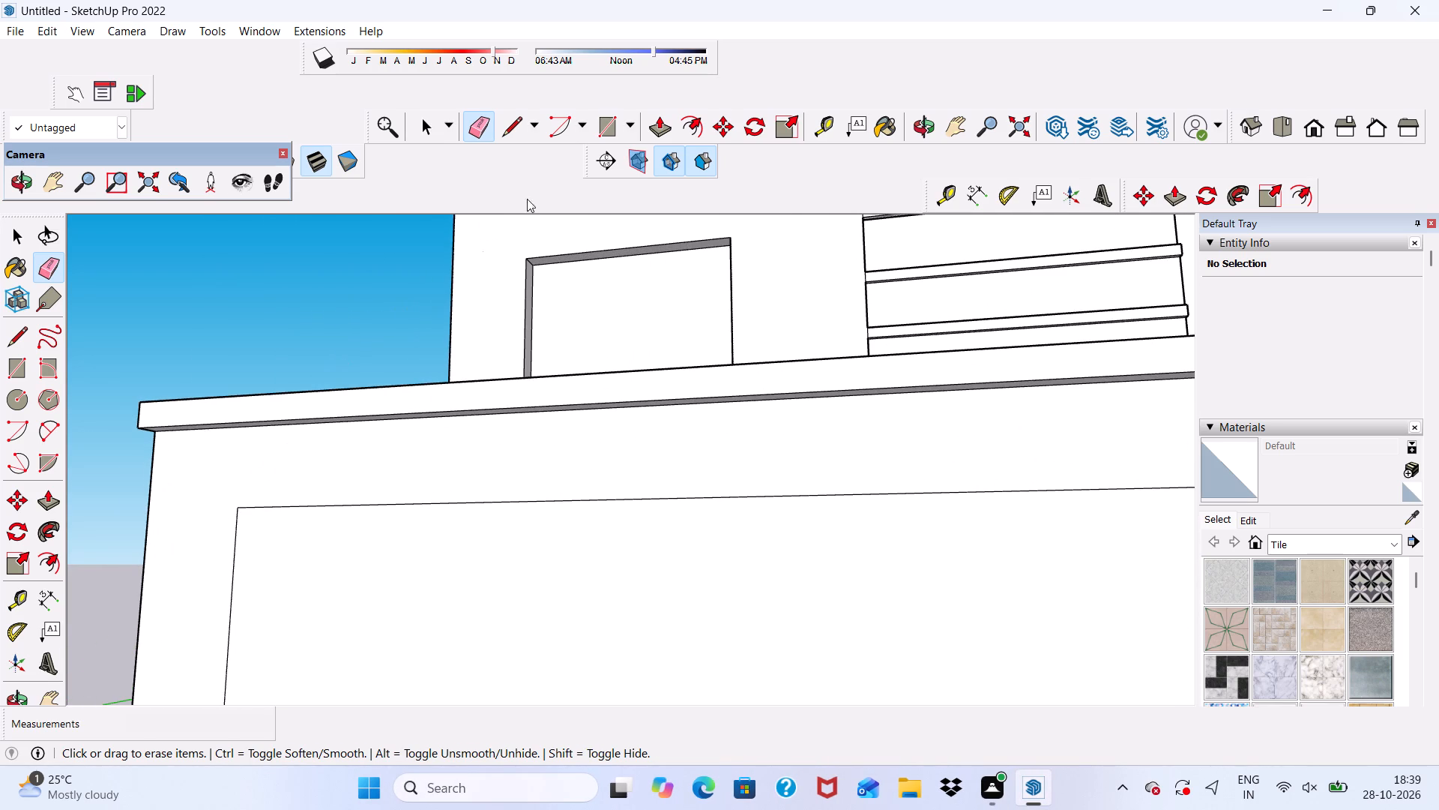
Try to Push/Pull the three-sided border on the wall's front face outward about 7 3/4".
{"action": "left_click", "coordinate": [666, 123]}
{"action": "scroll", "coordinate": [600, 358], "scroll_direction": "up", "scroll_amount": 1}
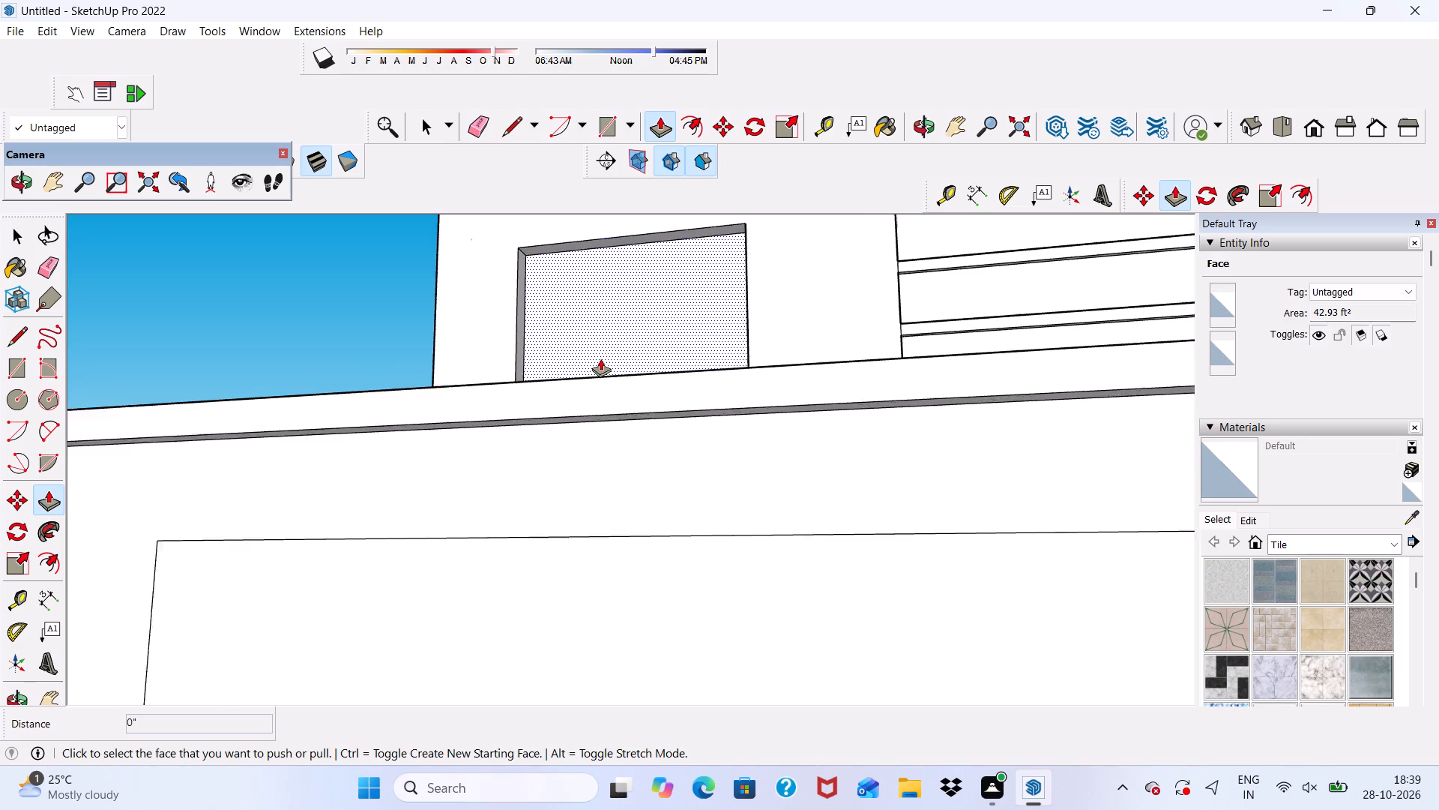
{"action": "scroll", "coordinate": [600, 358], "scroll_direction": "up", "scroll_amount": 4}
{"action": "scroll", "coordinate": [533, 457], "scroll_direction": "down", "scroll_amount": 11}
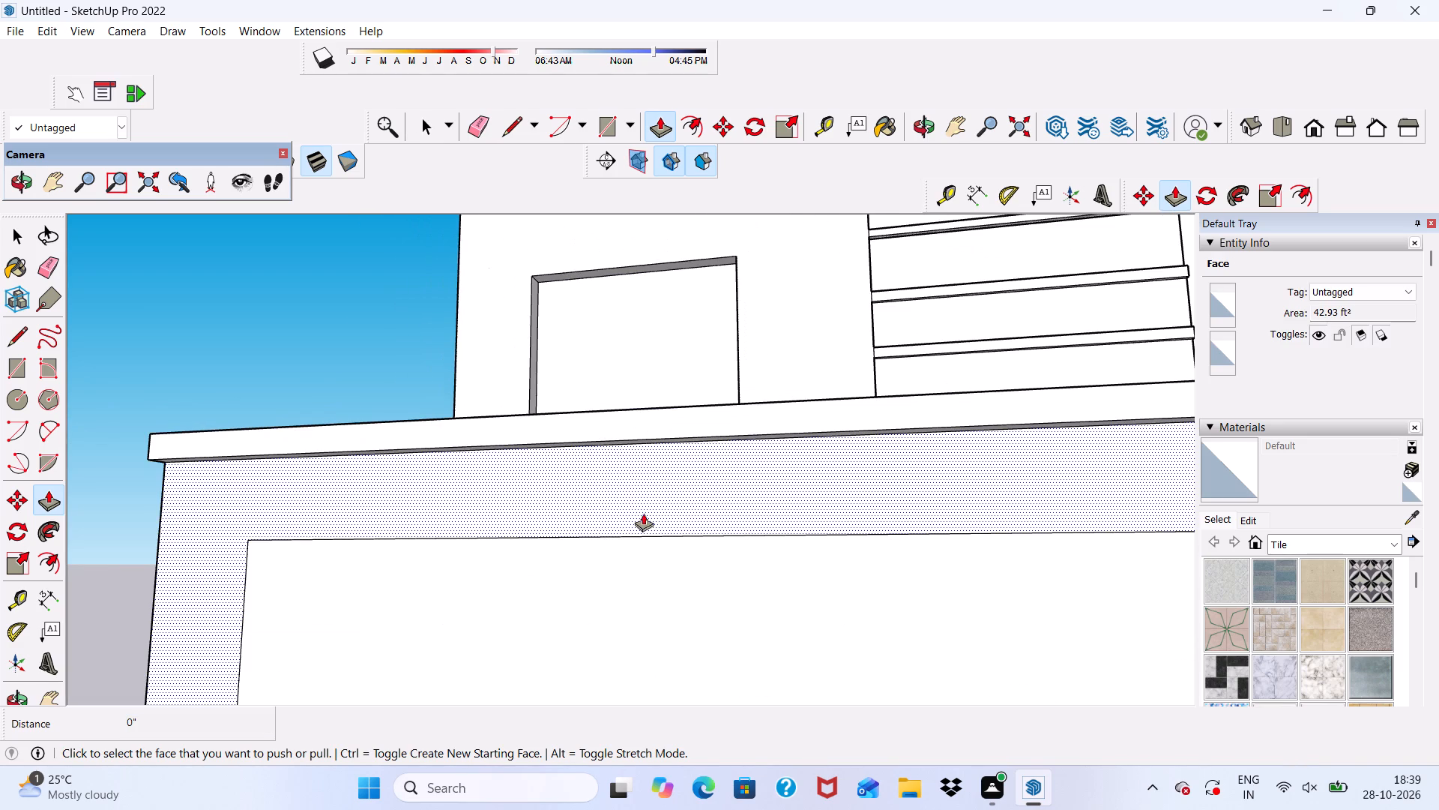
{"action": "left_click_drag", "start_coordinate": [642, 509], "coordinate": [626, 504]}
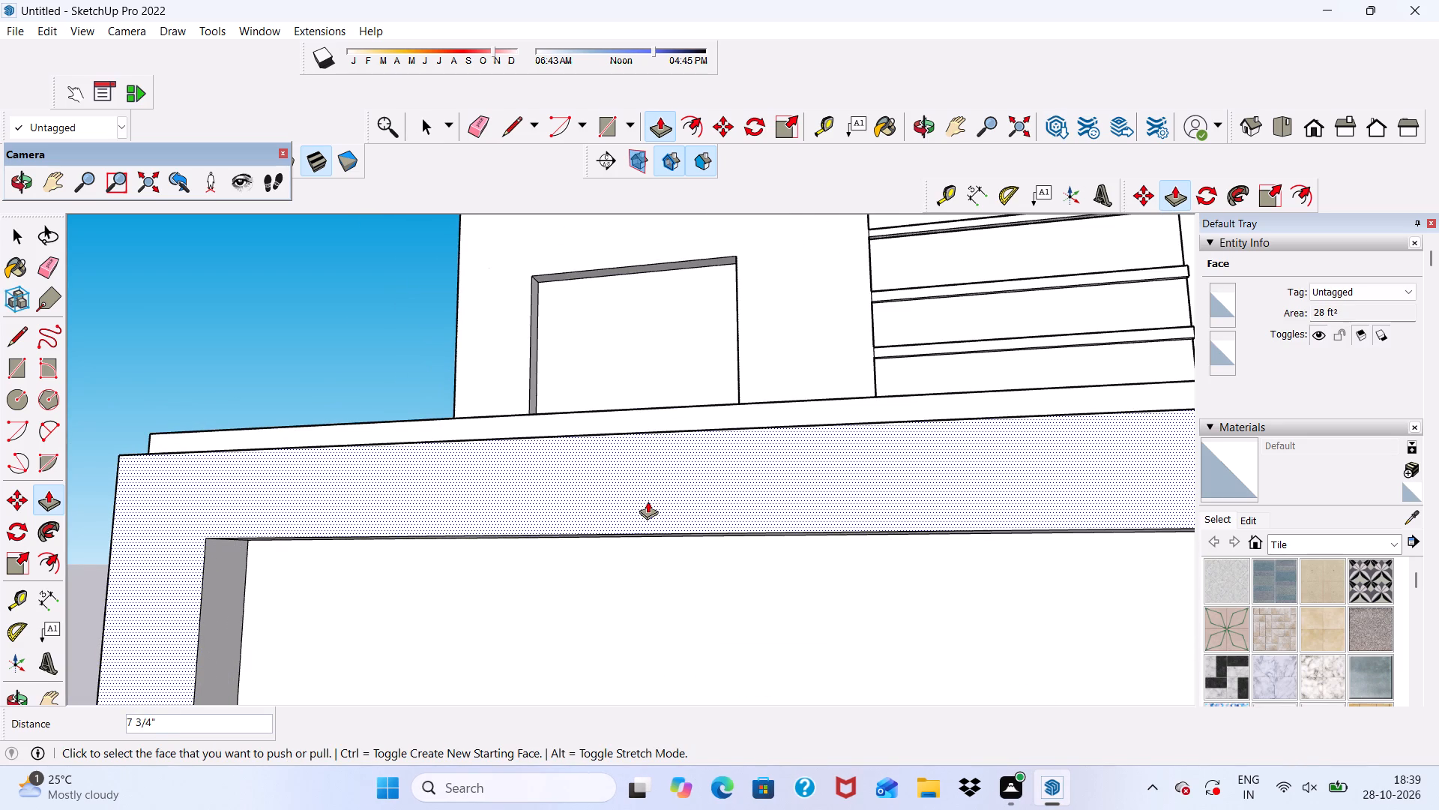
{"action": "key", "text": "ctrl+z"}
Push/Pull the three-sided border on the wall's front face outward 3".
{"action": "left_click", "coordinate": [657, 496]}
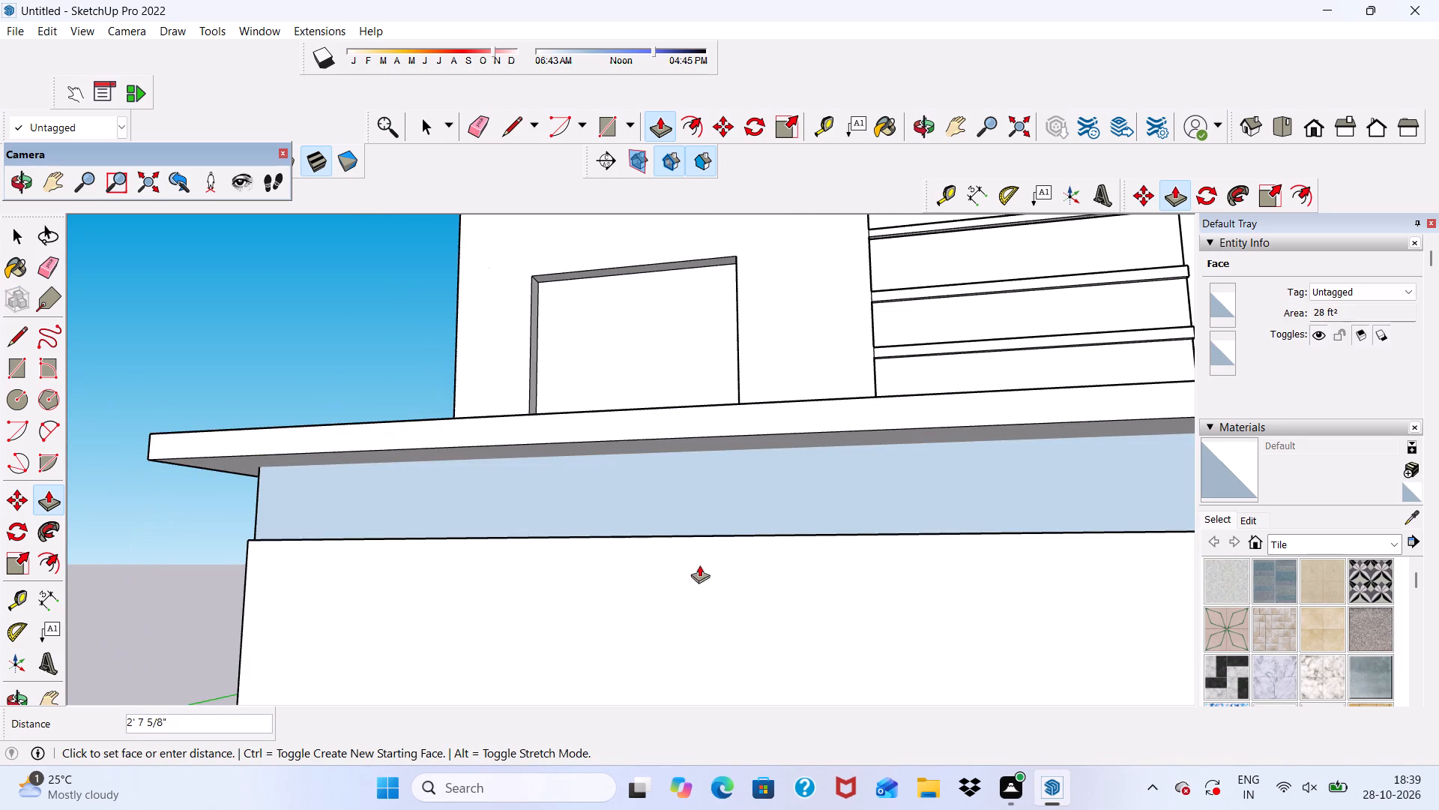
{"action": "key", "text": "3"}
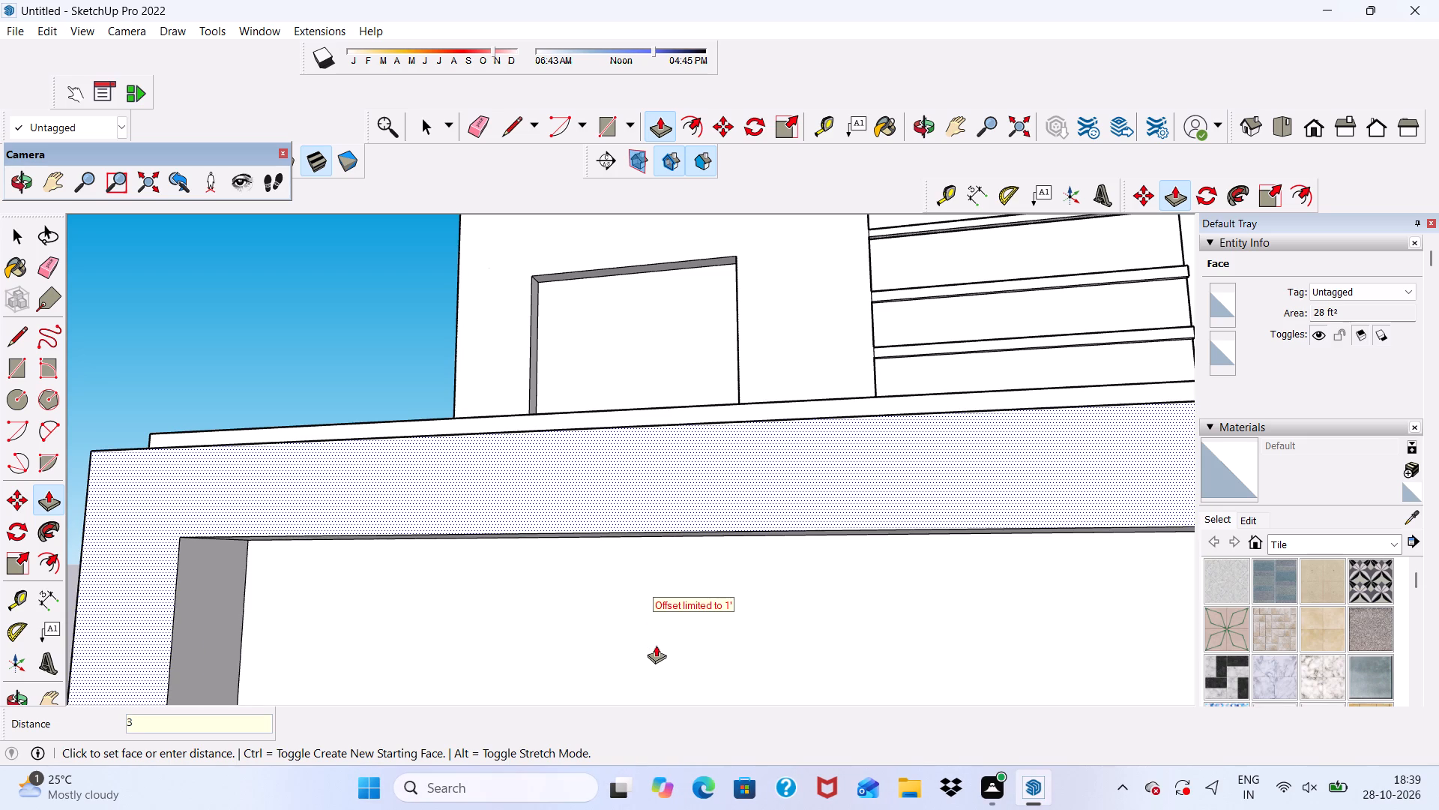
{"action": "key", "text": "shift+quotedbl"}
{"action": "key", "text": "Return"}
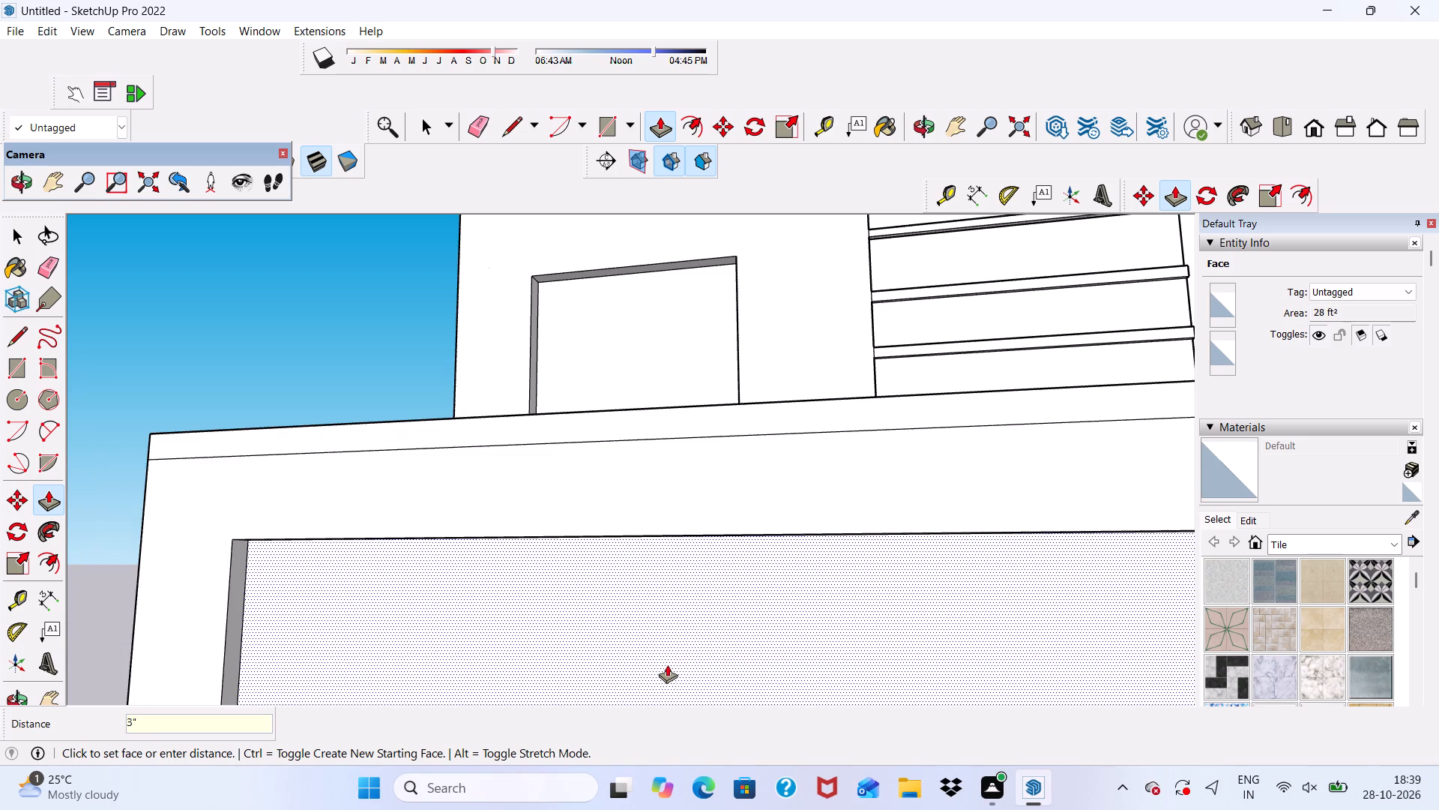
Push/Pull the narrow top band on the boundary wall's front face outward 3".
{"action": "scroll", "coordinate": [642, 439], "scroll_direction": "up", "scroll_amount": 4}
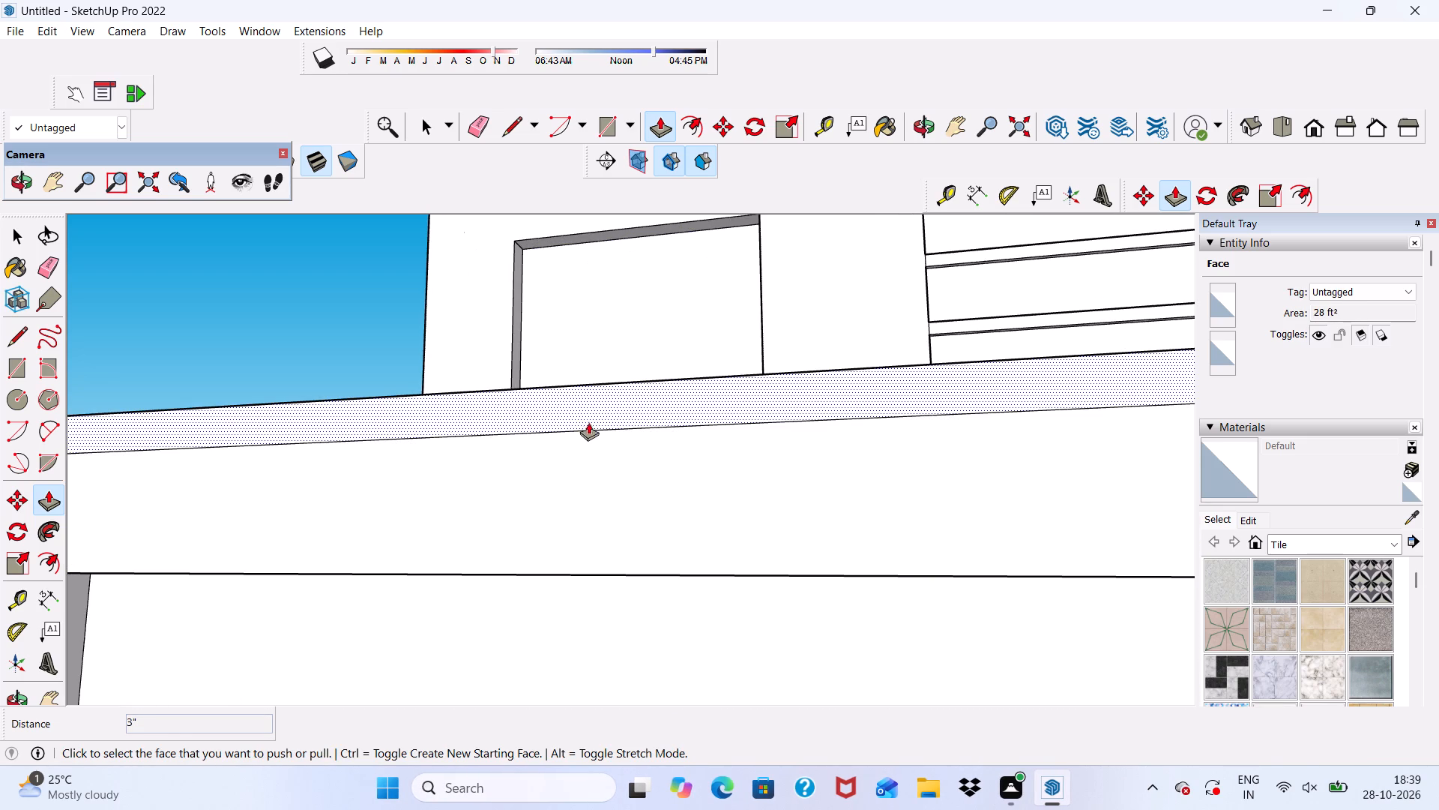
{"action": "left_click", "coordinate": [587, 418]}
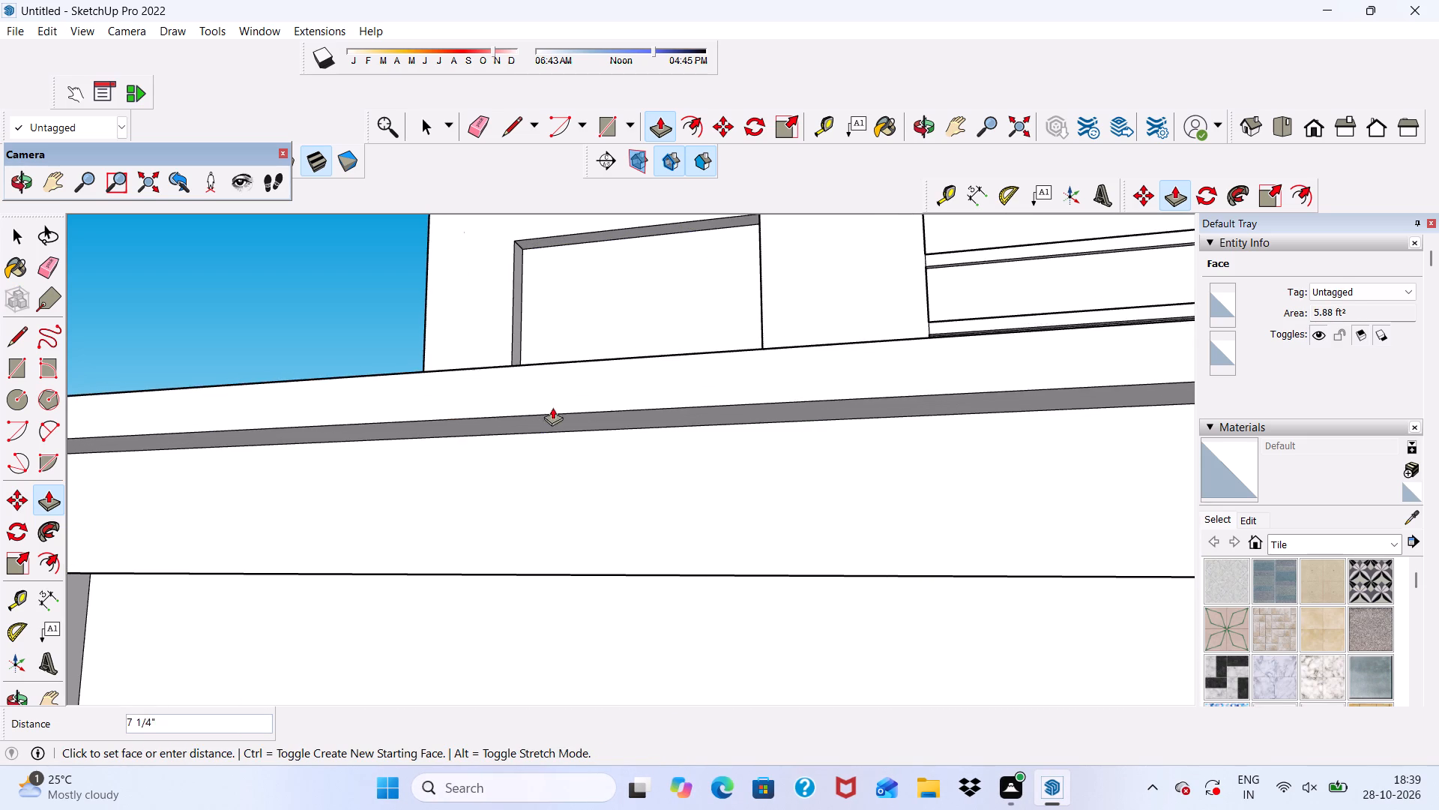
{"action": "key", "text": "3"}
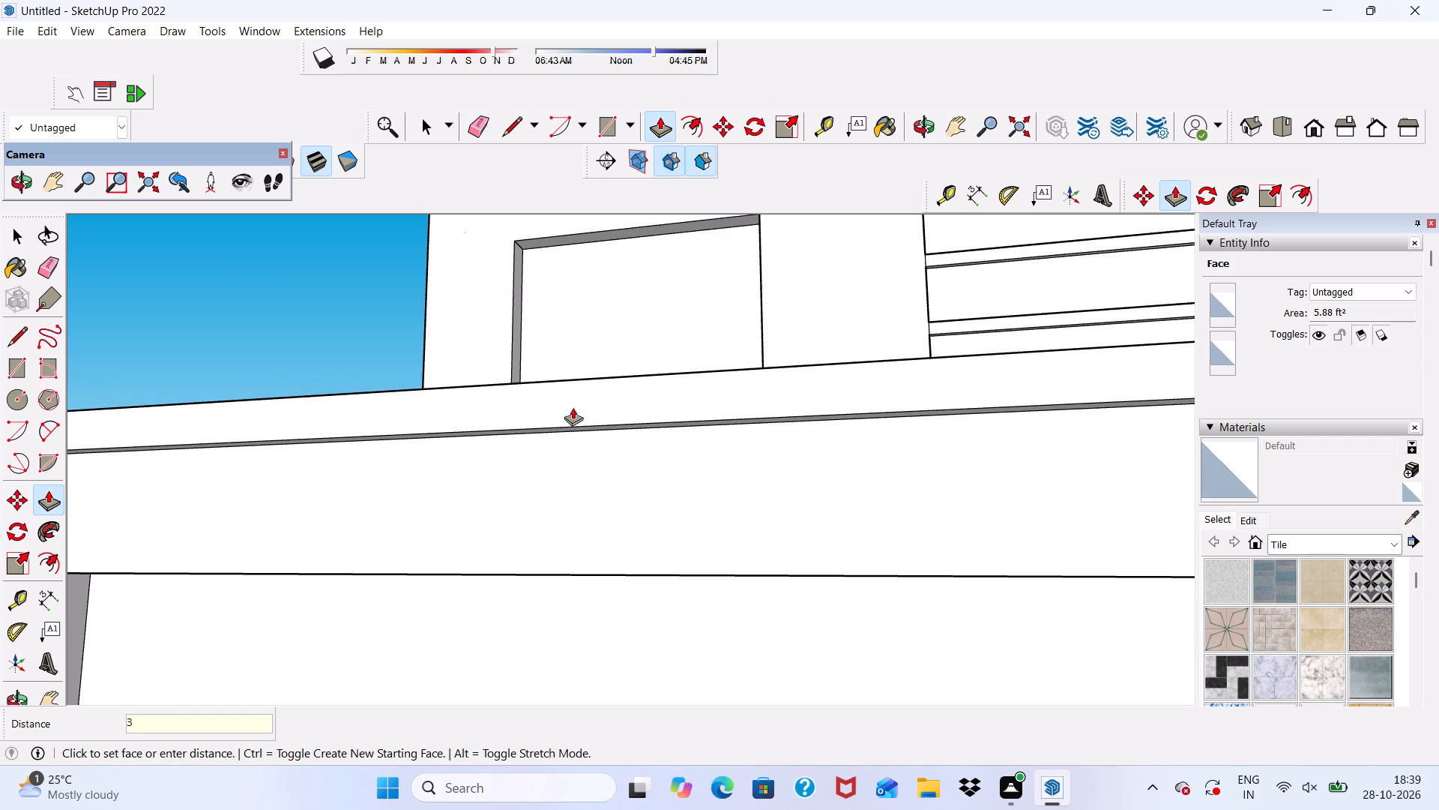
{"action": "key", "text": "shift+quotedbl"}
{"action": "key", "text": "Return"}
{"action": "scroll", "coordinate": [774, 550], "scroll_direction": "down", "scroll_amount": 3}
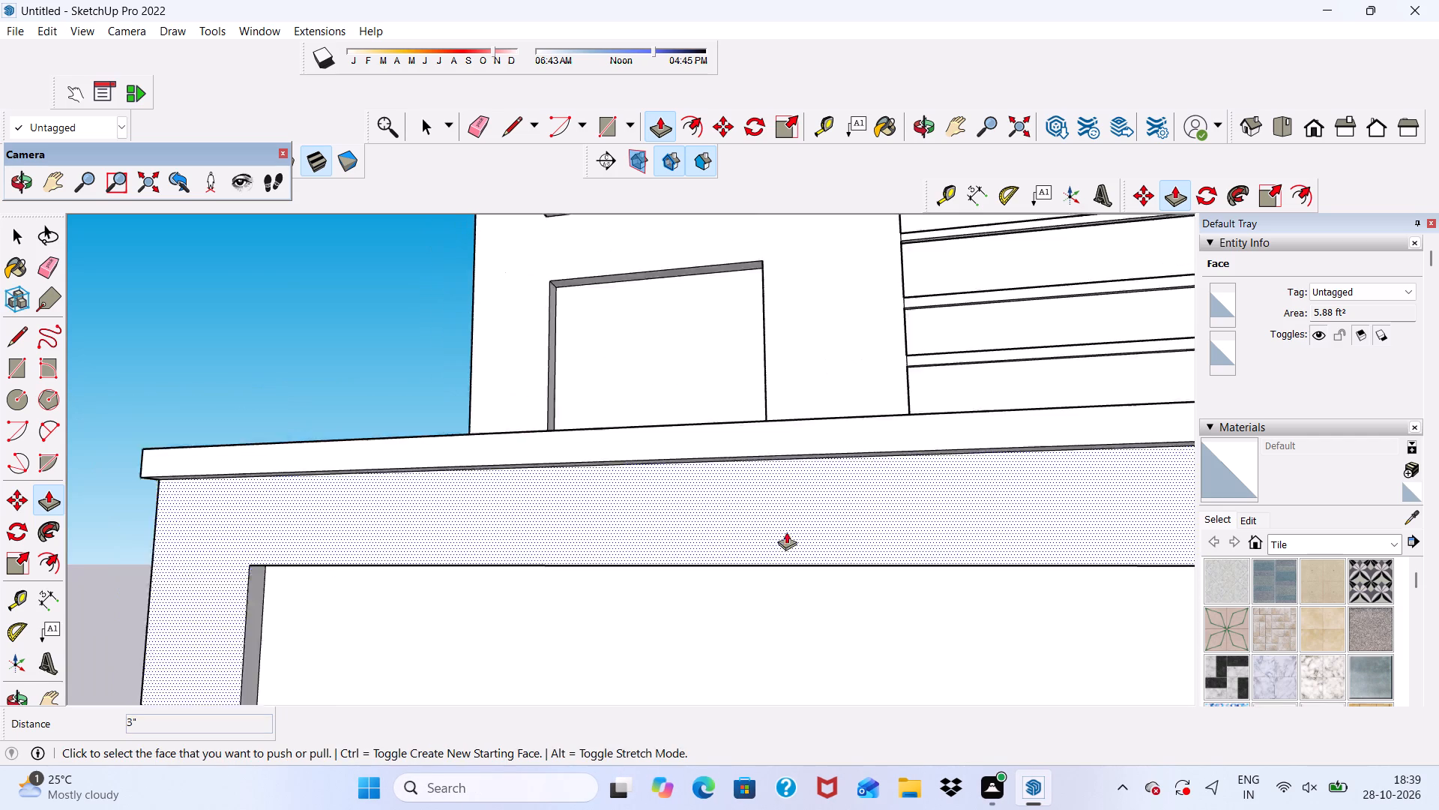
{"action": "scroll", "coordinate": [786, 532], "scroll_direction": "down", "scroll_amount": 7}
{"action": "middle_click_drag", "start_coordinate": [479, 604], "coordinate": [429, 610]}
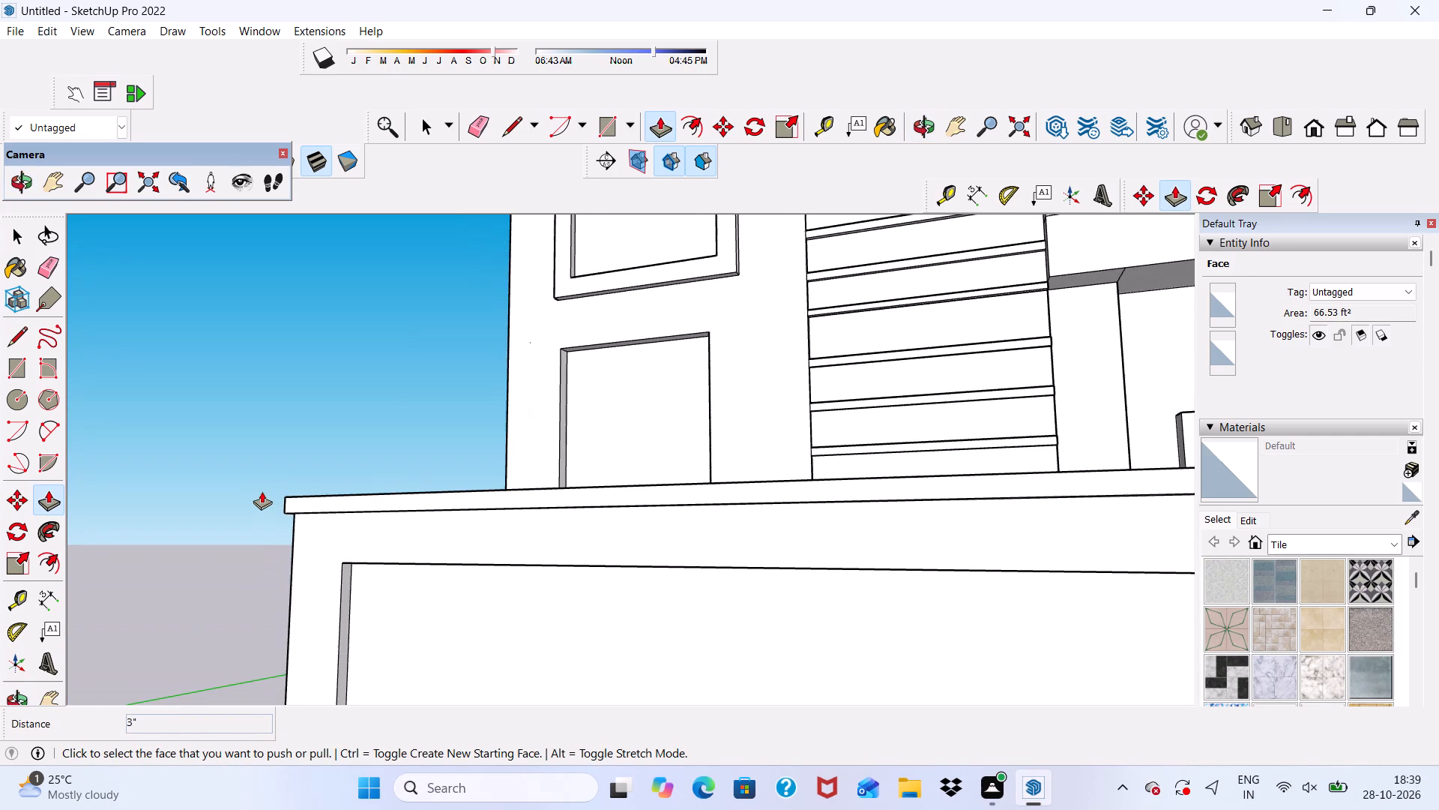
{"action": "key", "text": "space"}
Draw a rectangle about 16' 1 1/2" long and 4 3/8" high along the bottom of the recessed front panel.
{"action": "scroll", "coordinate": [266, 487], "scroll_direction": "down", "scroll_amount": 3}
{"action": "middle_click_drag", "start_coordinate": [396, 533], "coordinate": [411, 531]}
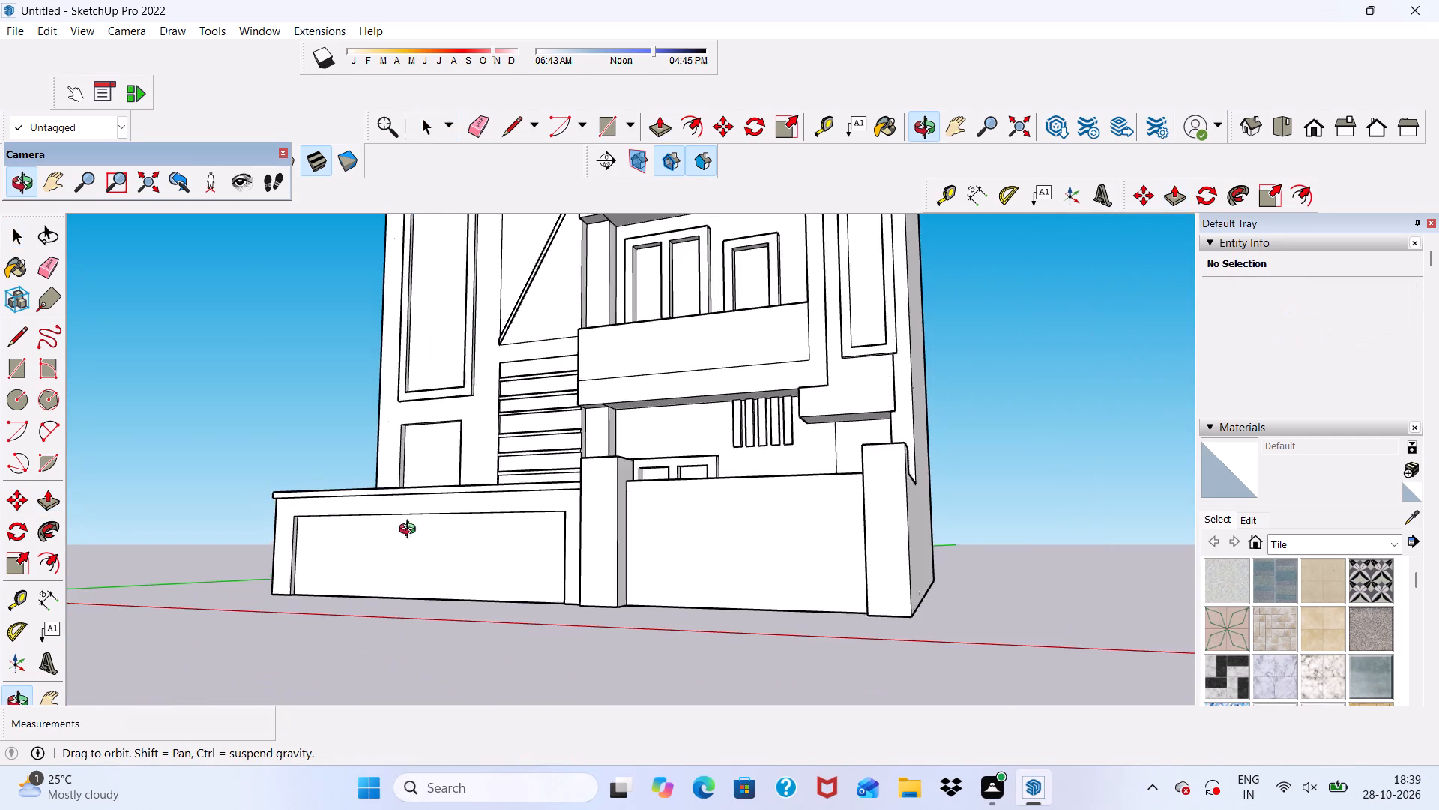
{"action": "middle_click_drag", "start_coordinate": [411, 531], "coordinate": [549, 553]}
{"action": "scroll", "coordinate": [591, 444], "scroll_direction": "up", "scroll_amount": 1}
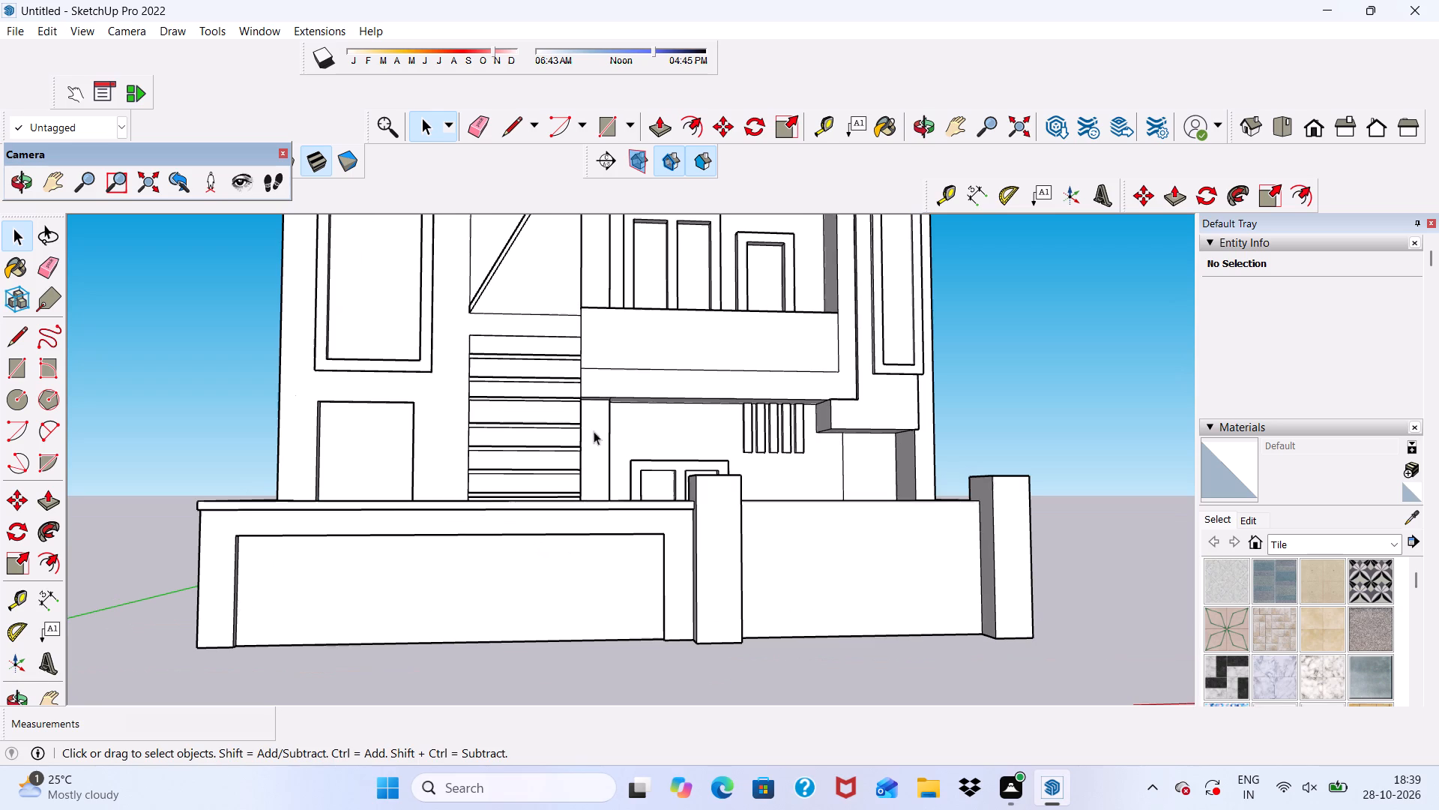
{"action": "left_click", "coordinate": [597, 129]}
{"action": "scroll", "coordinate": [519, 493], "scroll_direction": "down", "scroll_amount": 1}
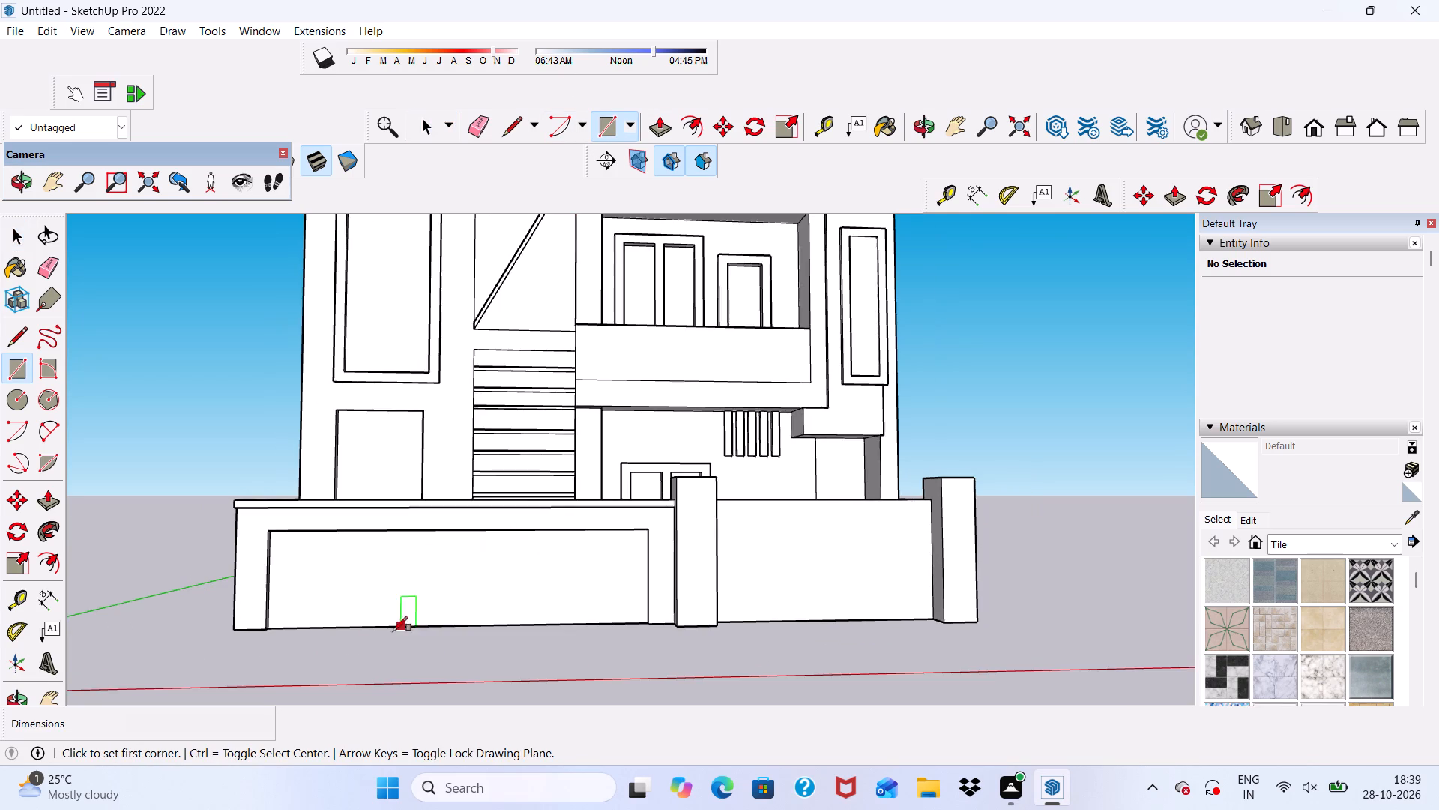
{"action": "scroll", "coordinate": [322, 657], "scroll_direction": "up", "scroll_amount": 6}
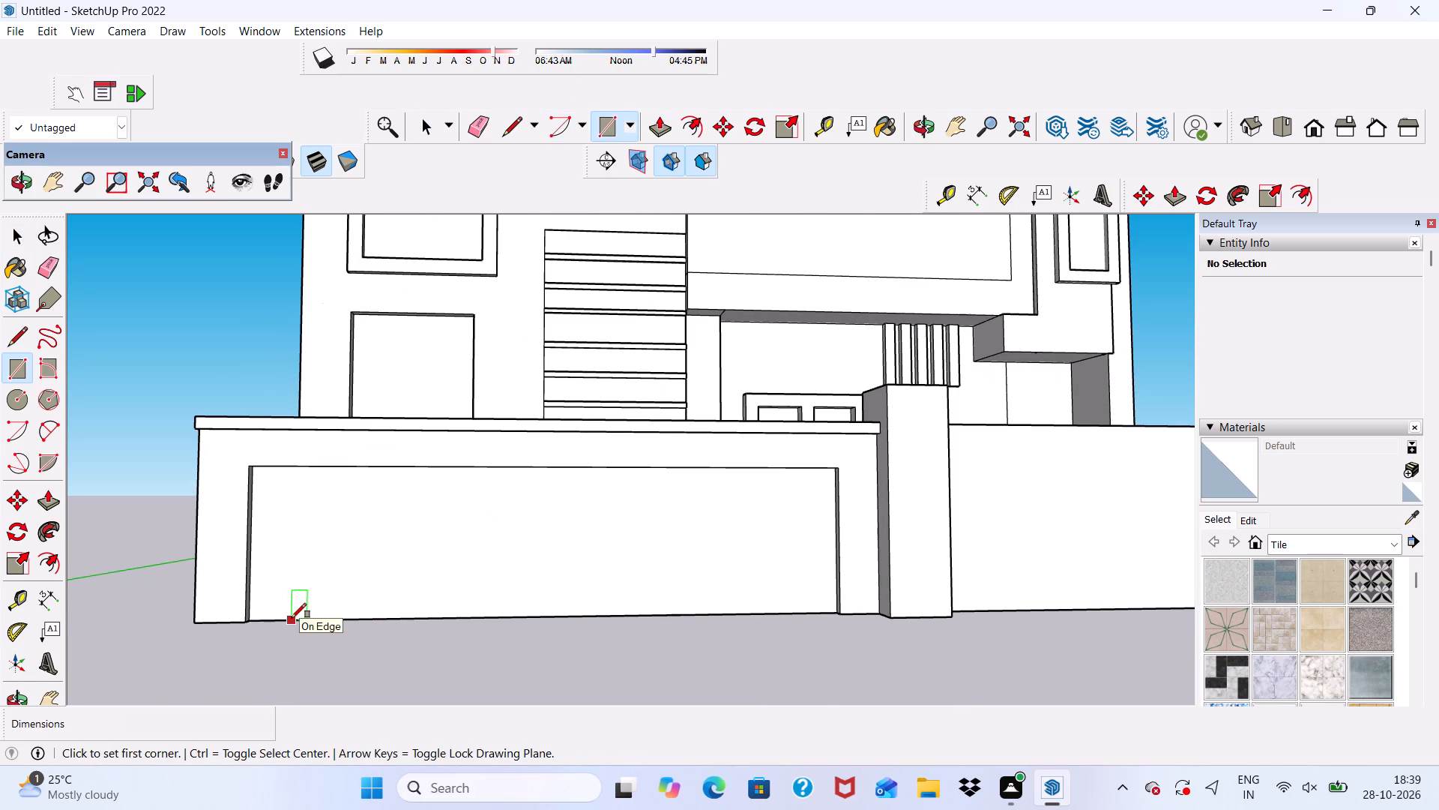
{"action": "scroll", "coordinate": [256, 625], "scroll_direction": "up", "scroll_amount": 15}
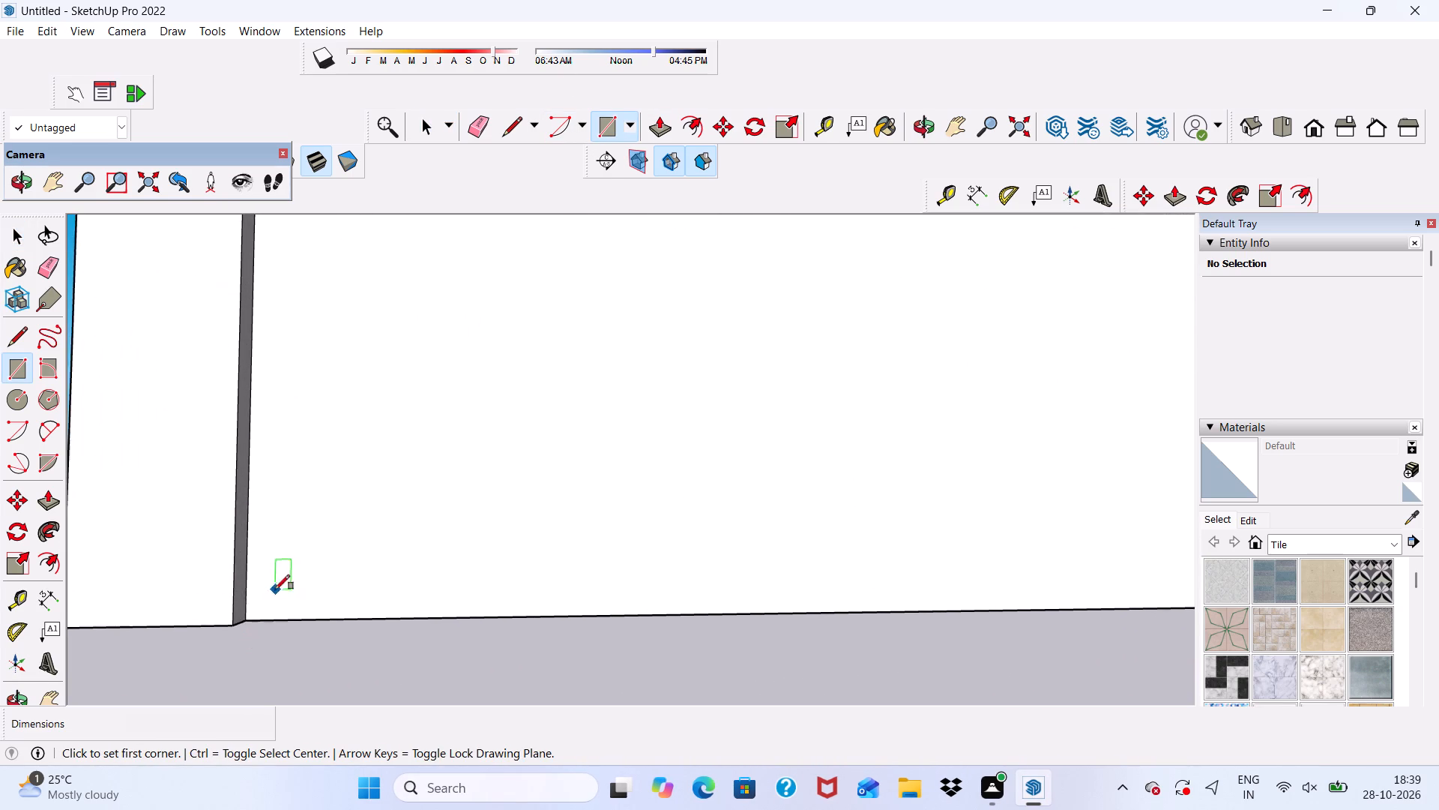
{"action": "scroll", "coordinate": [275, 589], "scroll_direction": "up", "scroll_amount": 8}
{"action": "left_click", "coordinate": [242, 626]}
{"action": "scroll", "coordinate": [311, 578], "scroll_direction": "down", "scroll_amount": 4}
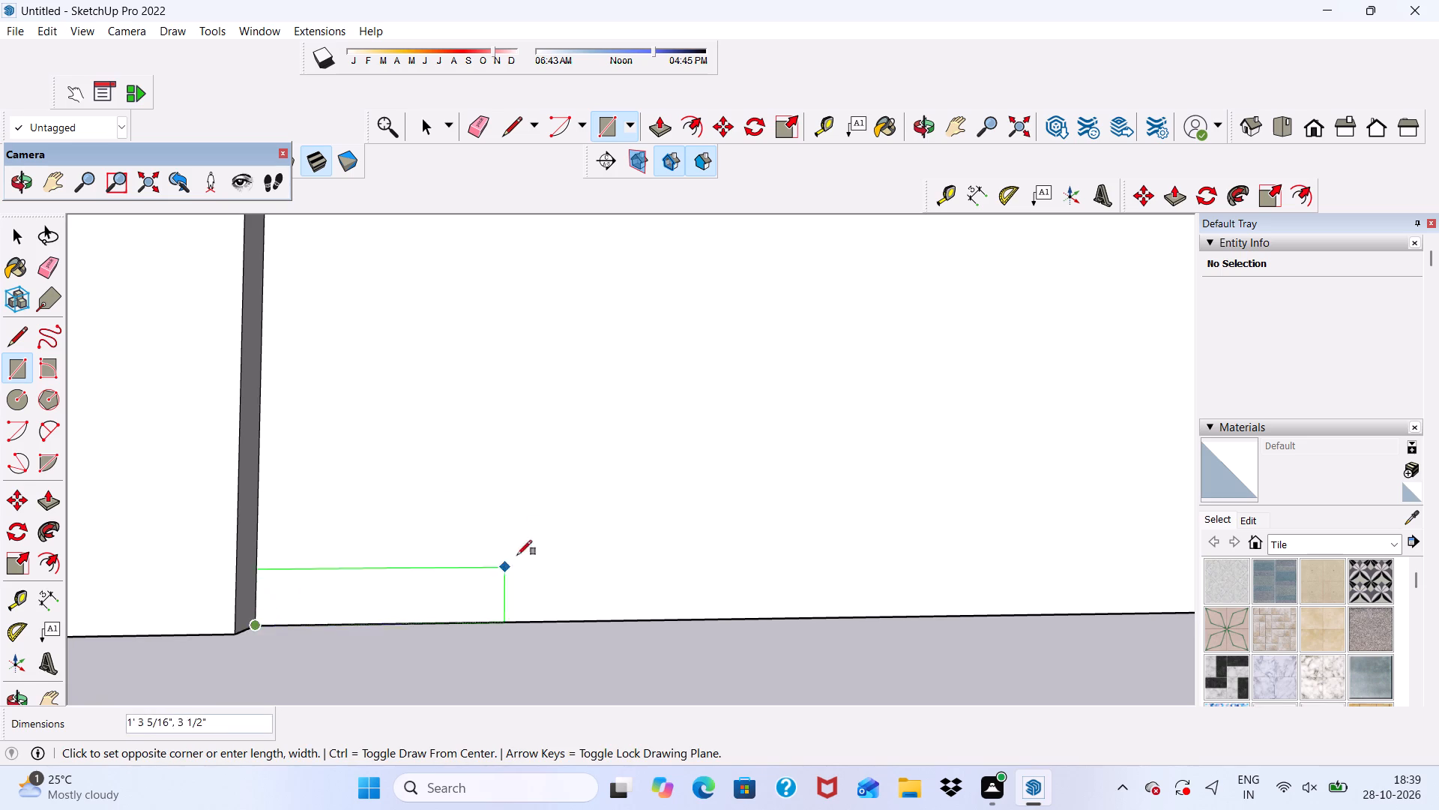
{"action": "scroll", "coordinate": [517, 555], "scroll_direction": "down", "scroll_amount": 20}
{"action": "scroll", "coordinate": [517, 555], "scroll_direction": "down", "scroll_amount": 3}
{"action": "scroll", "coordinate": [1299, 364], "scroll_direction": "up", "scroll_amount": 5}
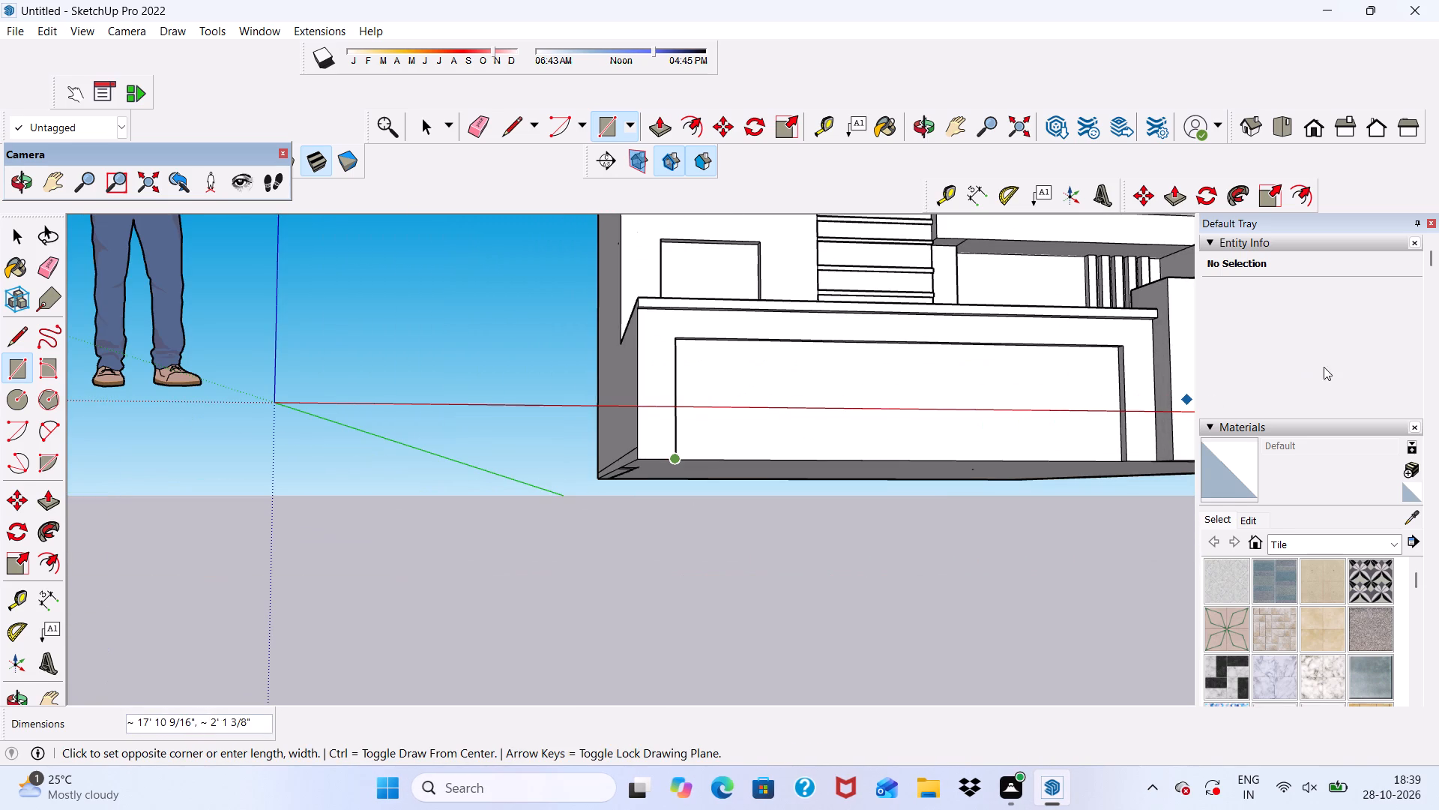
{"action": "scroll", "coordinate": [1330, 368], "scroll_direction": "down", "scroll_amount": 1}
{"action": "middle_click_drag", "start_coordinate": [1031, 359], "coordinate": [1022, 451]}
{"action": "scroll", "coordinate": [1026, 481], "scroll_direction": "up", "scroll_amount": 8}
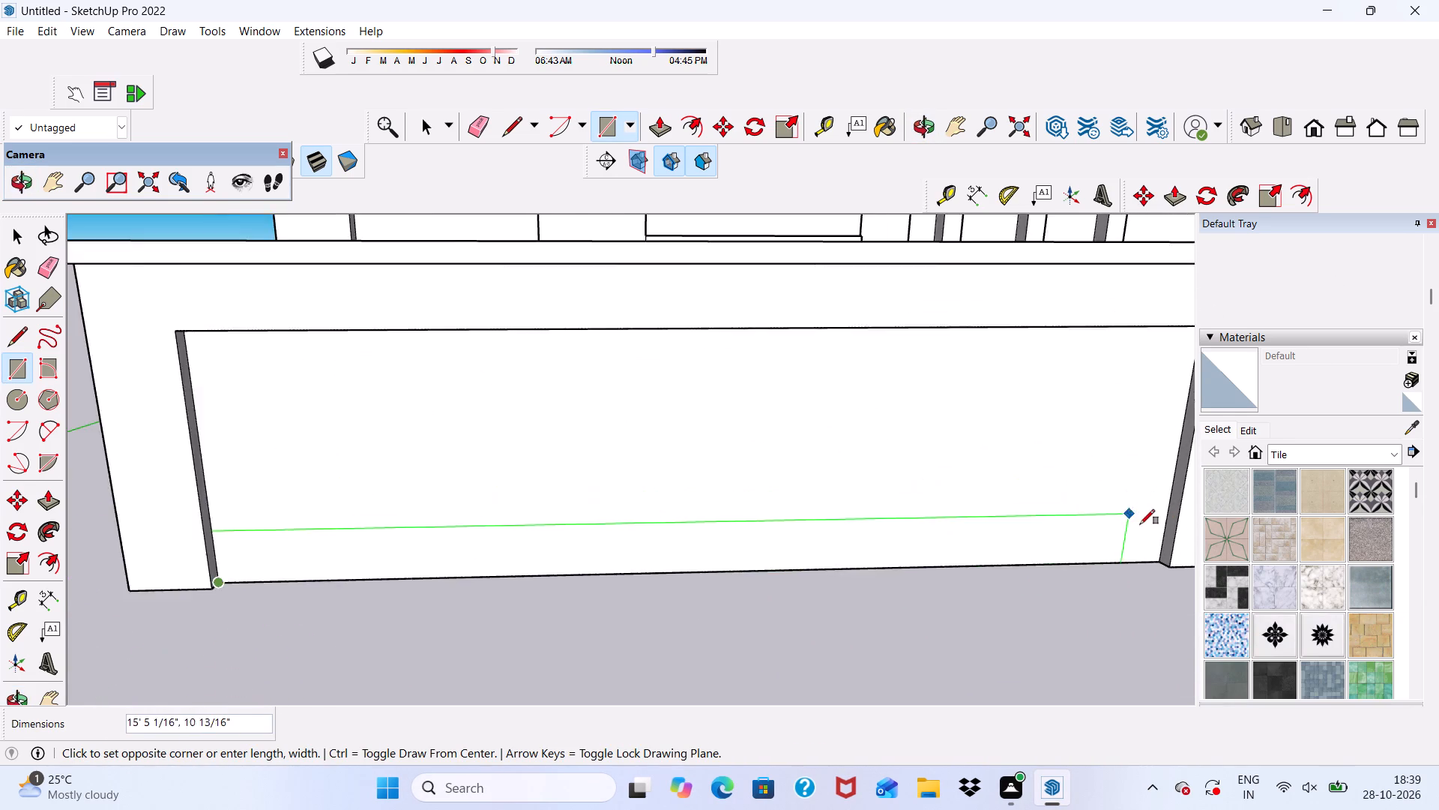
{"action": "scroll", "coordinate": [1140, 524], "scroll_direction": "up", "scroll_amount": 8}
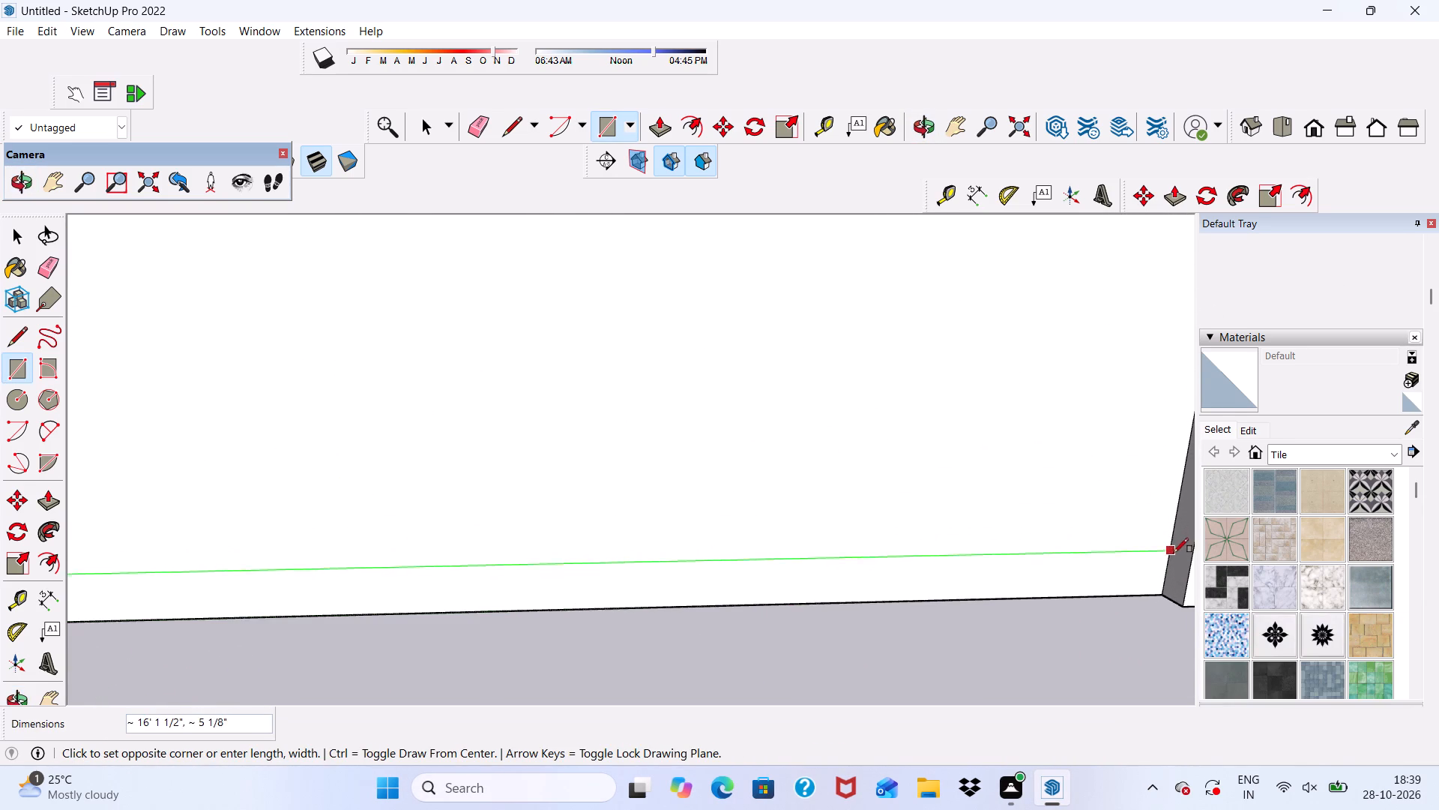
{"action": "left_click_drag", "start_coordinate": [1164, 556], "coordinate": [1154, 557]}
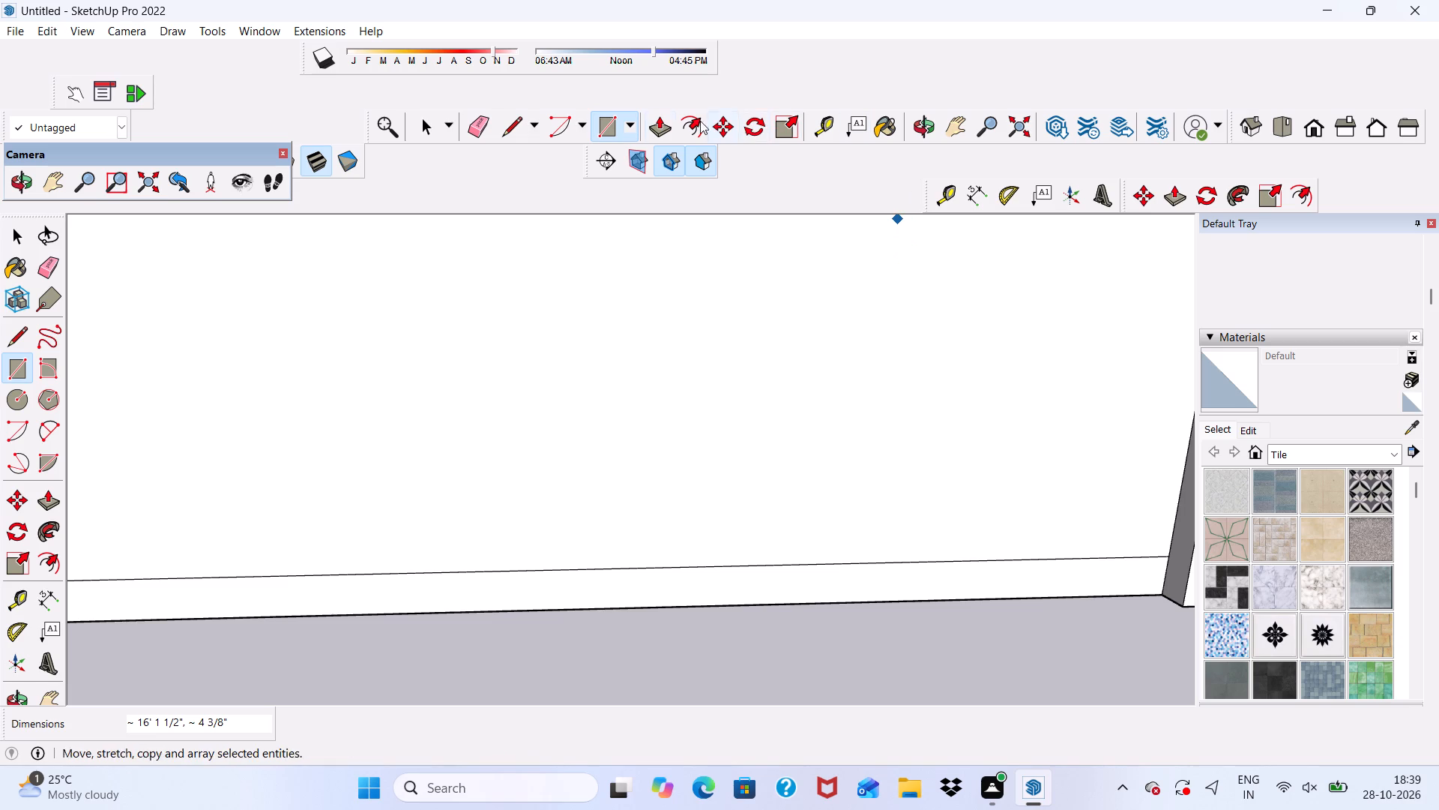
Push/Pull the bottom strip of the recessed panel outward about 2' 7 7/8" to form a ledge in front of the wall.
{"action": "left_click", "coordinate": [660, 127]}
{"action": "left_click", "coordinate": [585, 589]}
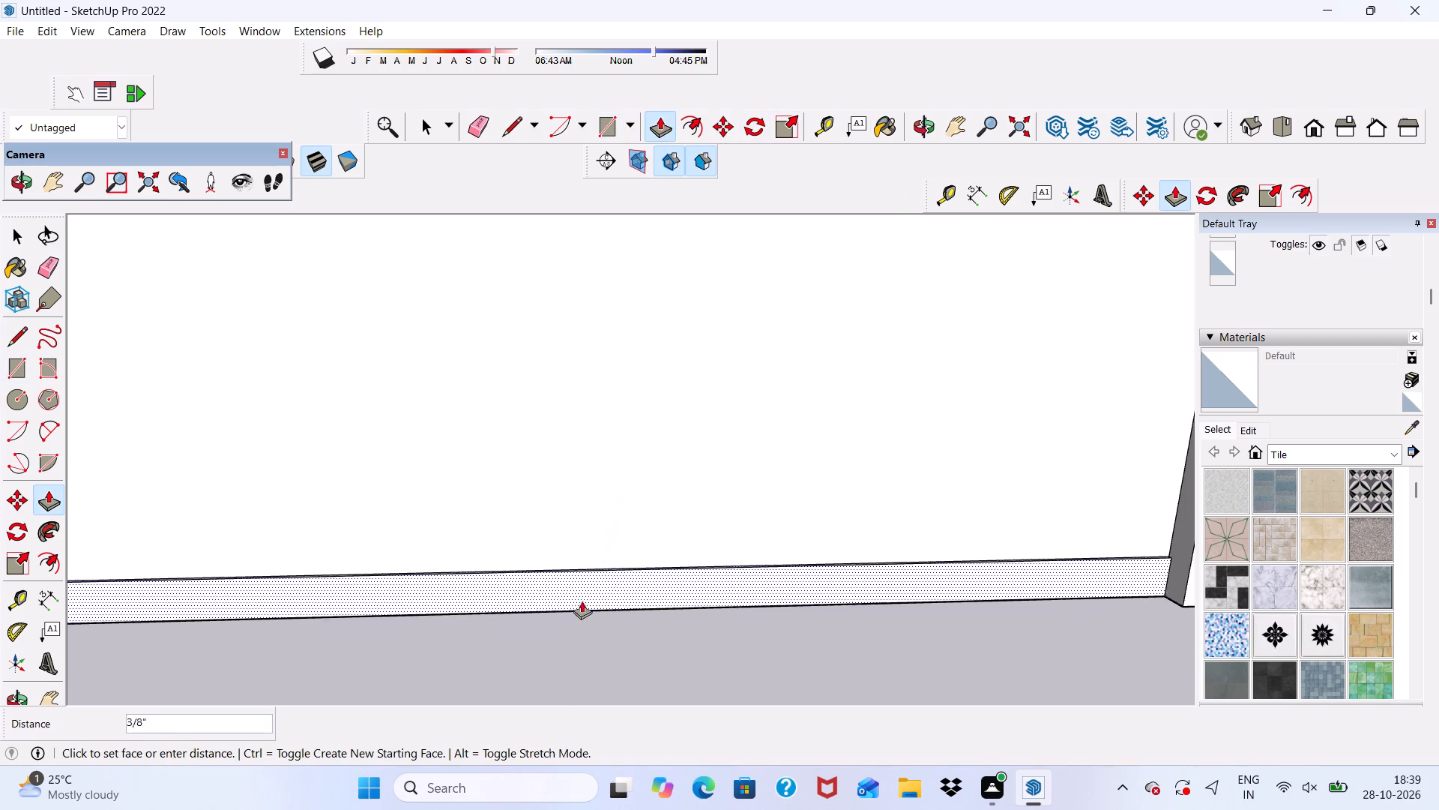
{"action": "scroll", "coordinate": [568, 652], "scroll_direction": "down", "scroll_amount": 3}
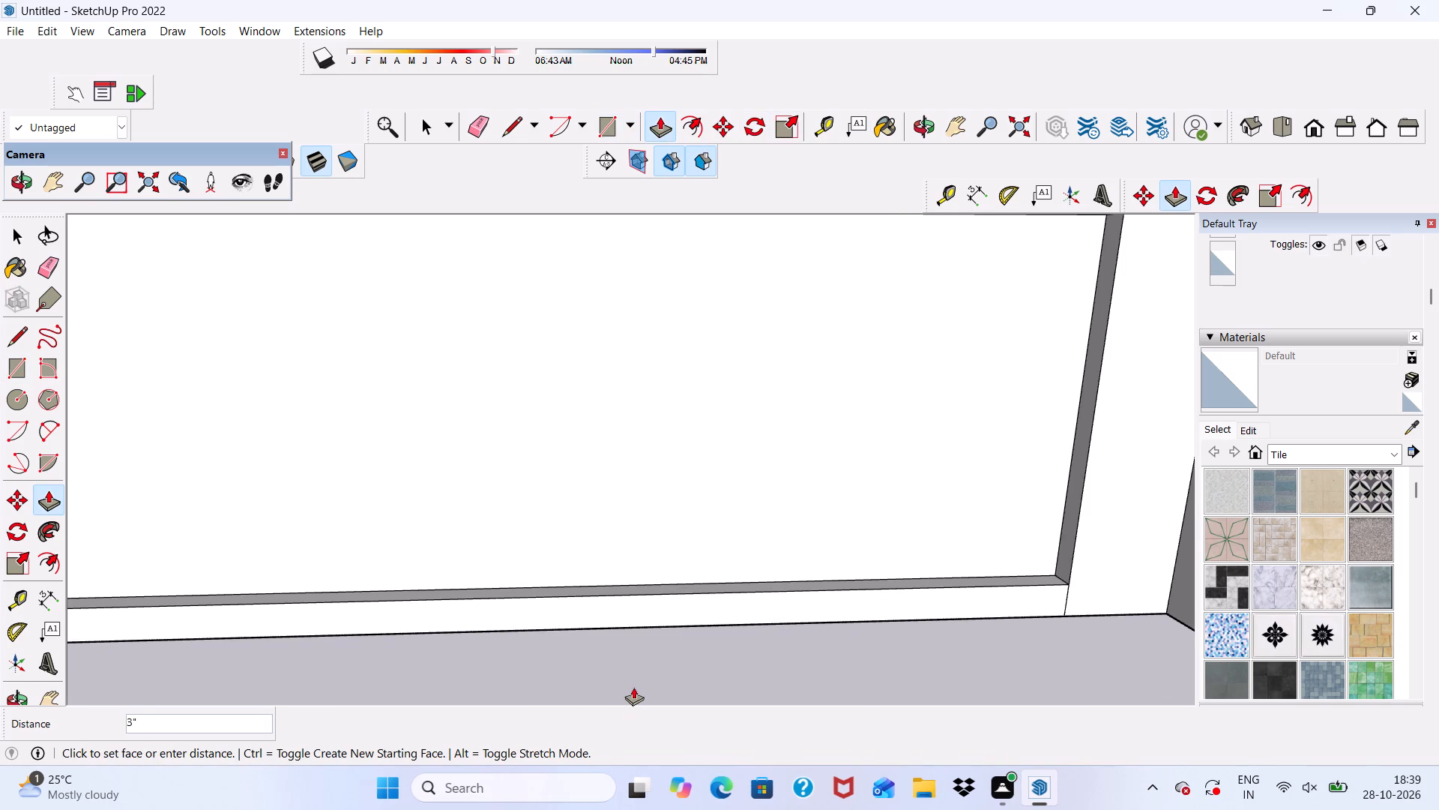
{"action": "scroll", "coordinate": [639, 679], "scroll_direction": "down", "scroll_amount": 2}
{"action": "scroll", "coordinate": [738, 634], "scroll_direction": "down", "scroll_amount": 1}
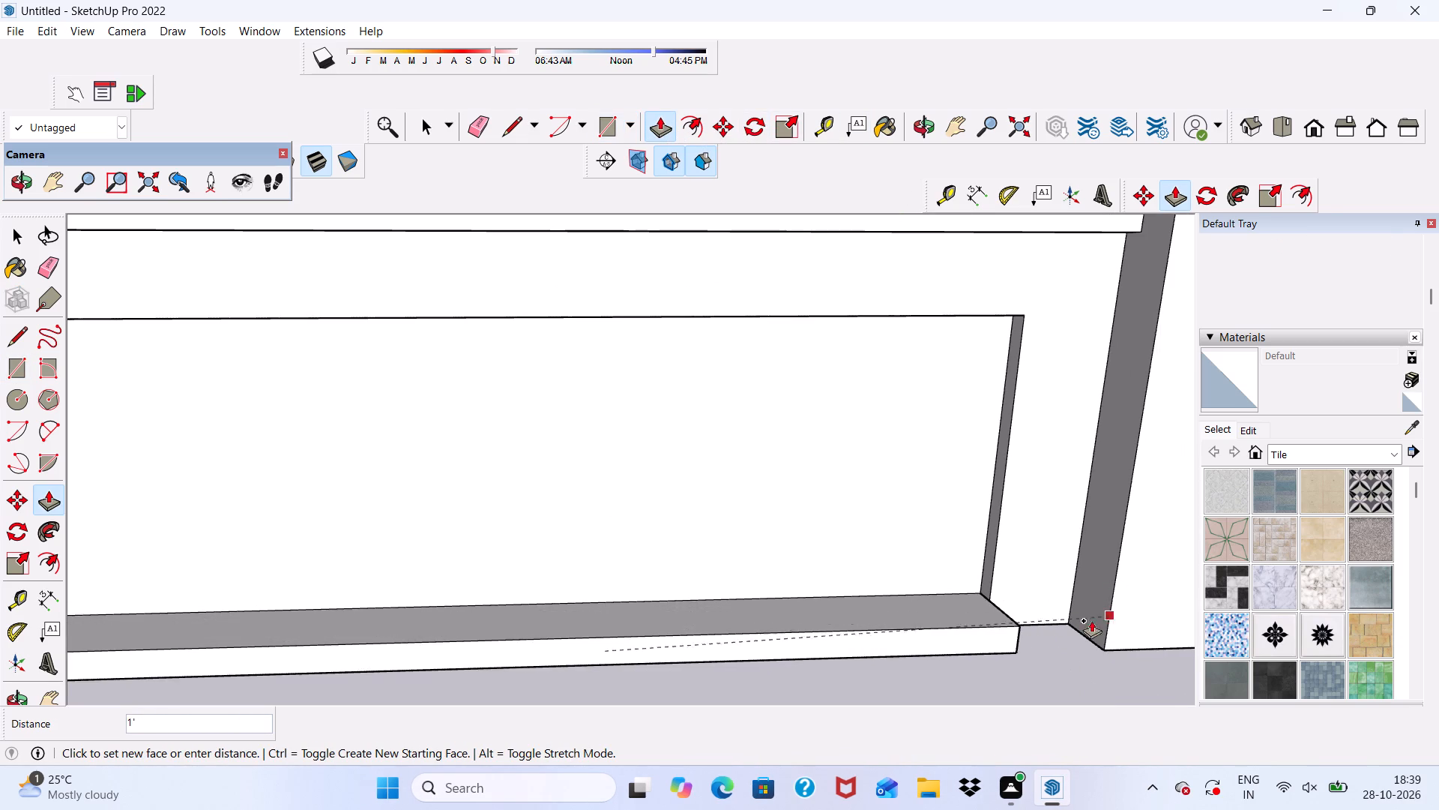
{"action": "scroll", "coordinate": [884, 541], "scroll_direction": "down", "scroll_amount": 4}
{"action": "scroll", "coordinate": [944, 513], "scroll_direction": "down", "scroll_amount": 4}
{"action": "scroll", "coordinate": [1061, 493], "scroll_direction": "down", "scroll_amount": 3}
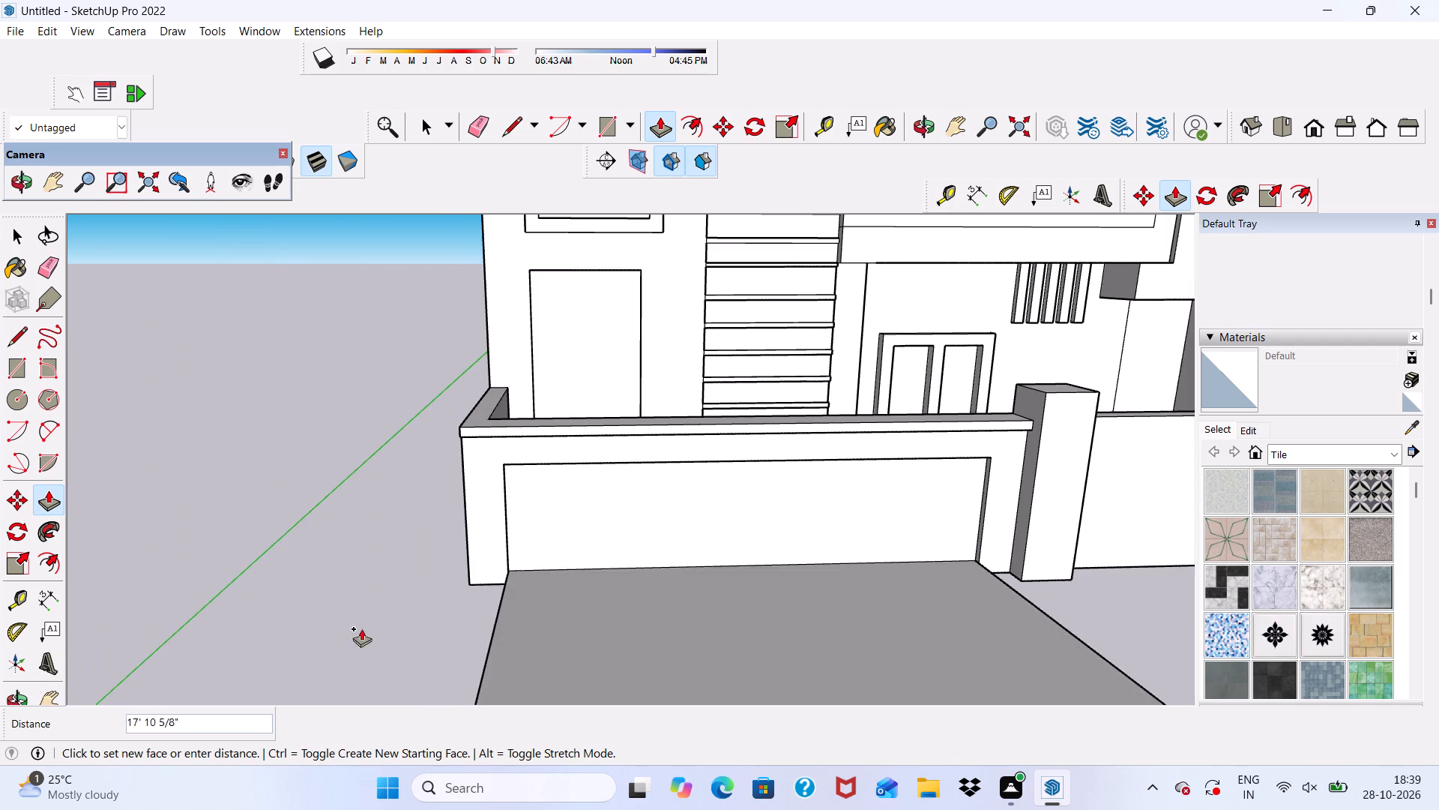
{"action": "scroll", "coordinate": [487, 587], "scroll_direction": "up", "scroll_amount": 3}
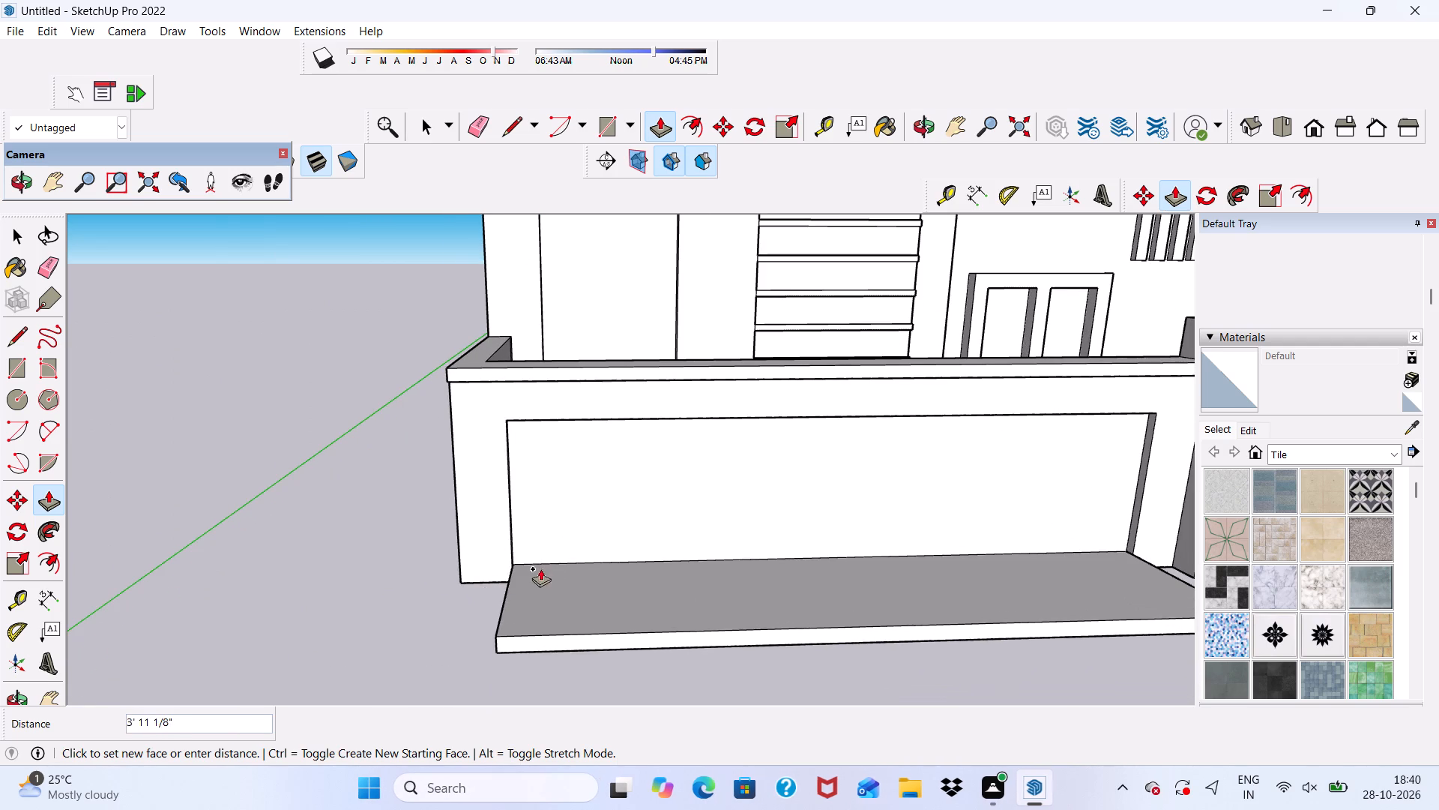
{"action": "left_click", "coordinate": [545, 549]}
Extend the ledge's outer end about 1' 3 7/16" so it is flush with the boundary wall's side face.
{"action": "scroll", "coordinate": [511, 602], "scroll_direction": "down", "scroll_amount": 1}
{"action": "middle_click_drag", "start_coordinate": [510, 601], "coordinate": [760, 583]}
{"action": "scroll", "coordinate": [768, 602], "scroll_direction": "up", "scroll_amount": 4}
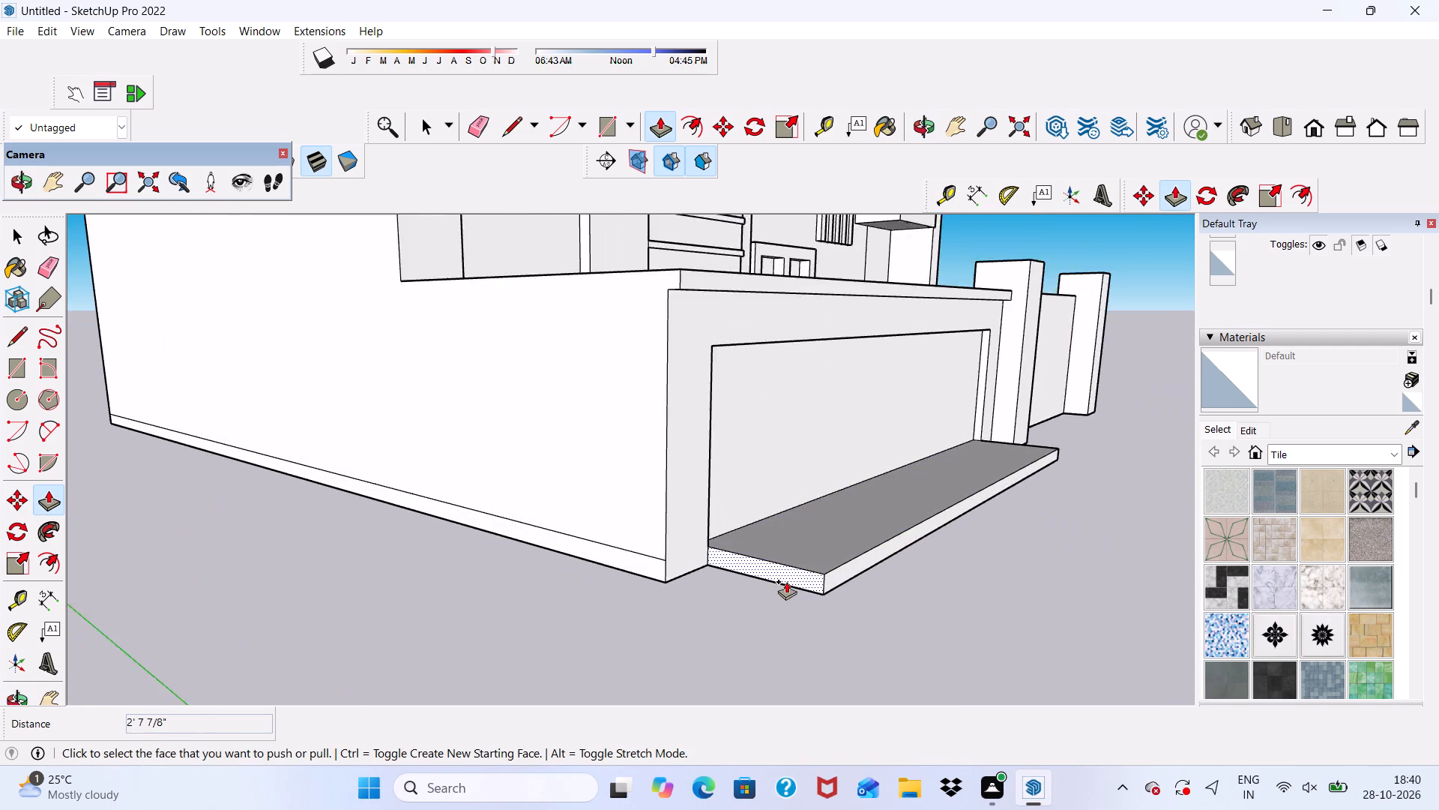
{"action": "scroll", "coordinate": [786, 581], "scroll_direction": "up", "scroll_amount": 4}
{"action": "scroll", "coordinate": [786, 577], "scroll_direction": "down", "scroll_amount": 1}
{"action": "left_click", "coordinate": [786, 577]}
{"action": "left_click", "coordinate": [622, 495]}
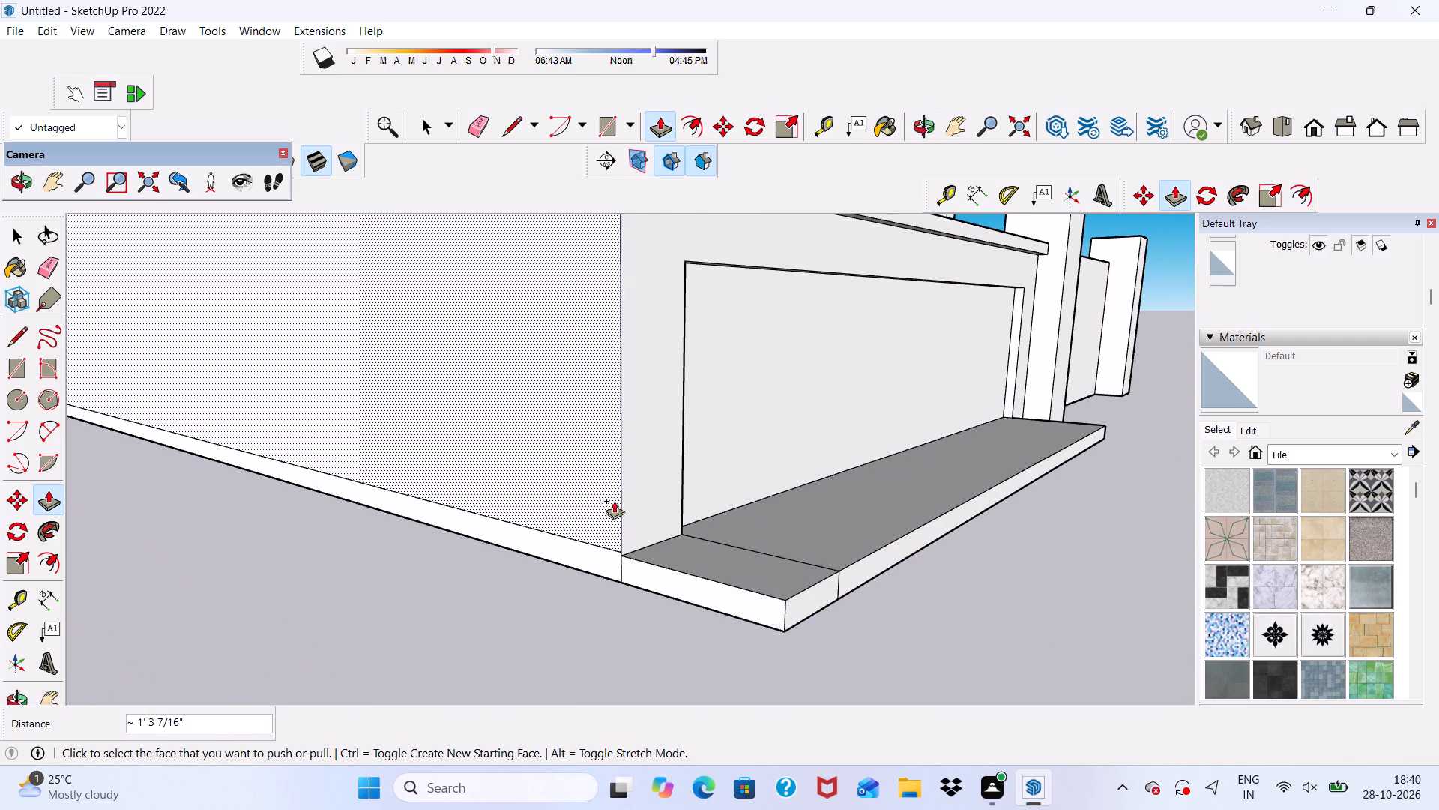
Extend the ledge's other end about 1' 1 11/16" so it meets the side of the gate pier.
{"action": "scroll", "coordinate": [607, 540], "scroll_direction": "down", "scroll_amount": 4}
{"action": "middle_click_drag", "start_coordinate": [785, 638], "coordinate": [519, 624]}
{"action": "scroll", "coordinate": [536, 625], "scroll_direction": "up", "scroll_amount": 1}
{"action": "scroll", "coordinate": [636, 571], "scroll_direction": "down", "scroll_amount": 4}
{"action": "middle_click_drag", "start_coordinate": [812, 625], "coordinate": [498, 667]}
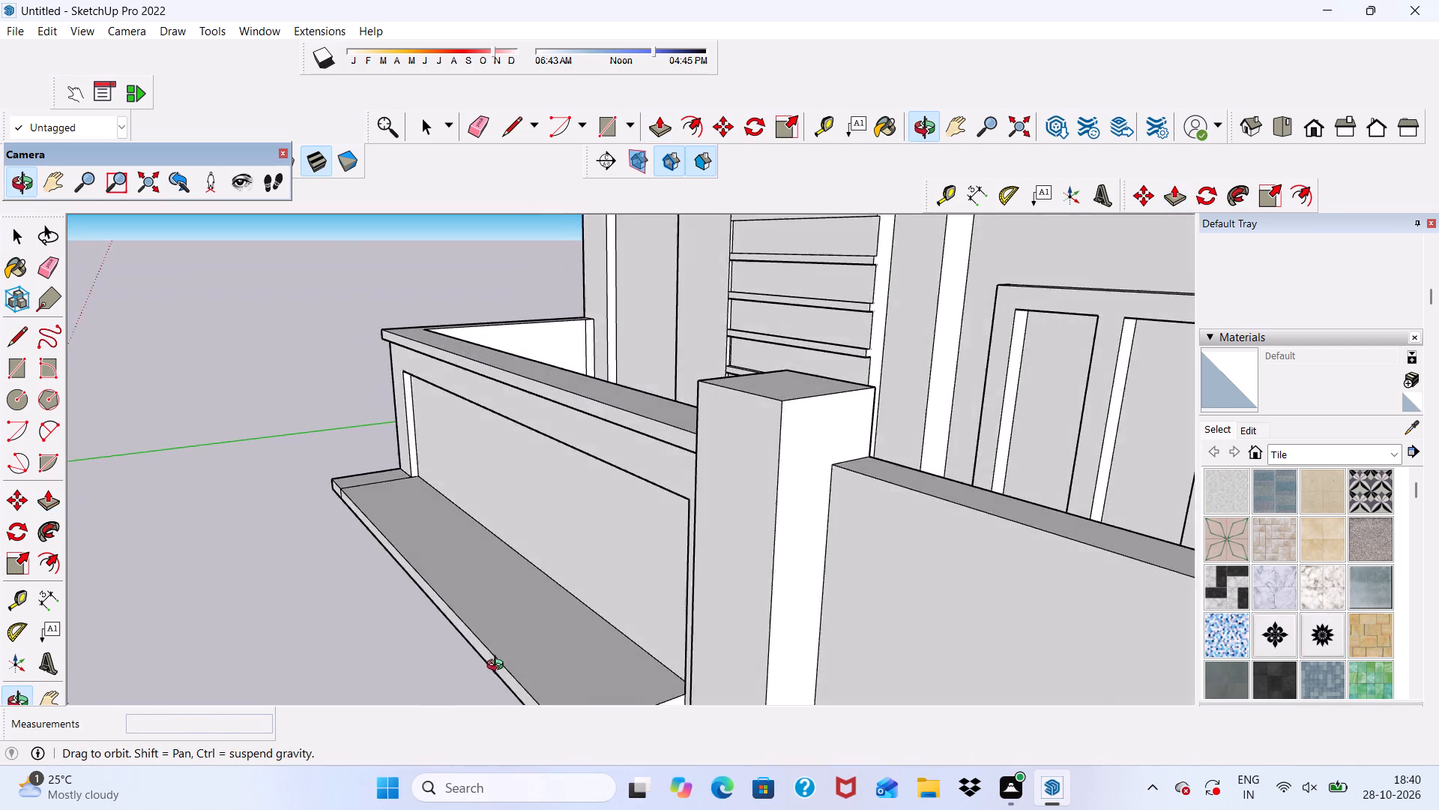
{"action": "middle_click_drag", "start_coordinate": [498, 667], "coordinate": [497, 667]}
{"action": "scroll", "coordinate": [533, 585], "scroll_direction": "up", "scroll_amount": 1}
{"action": "scroll", "coordinate": [552, 530], "scroll_direction": "down", "scroll_amount": 4}
{"action": "scroll", "coordinate": [600, 662], "scroll_direction": "up", "scroll_amount": 6}
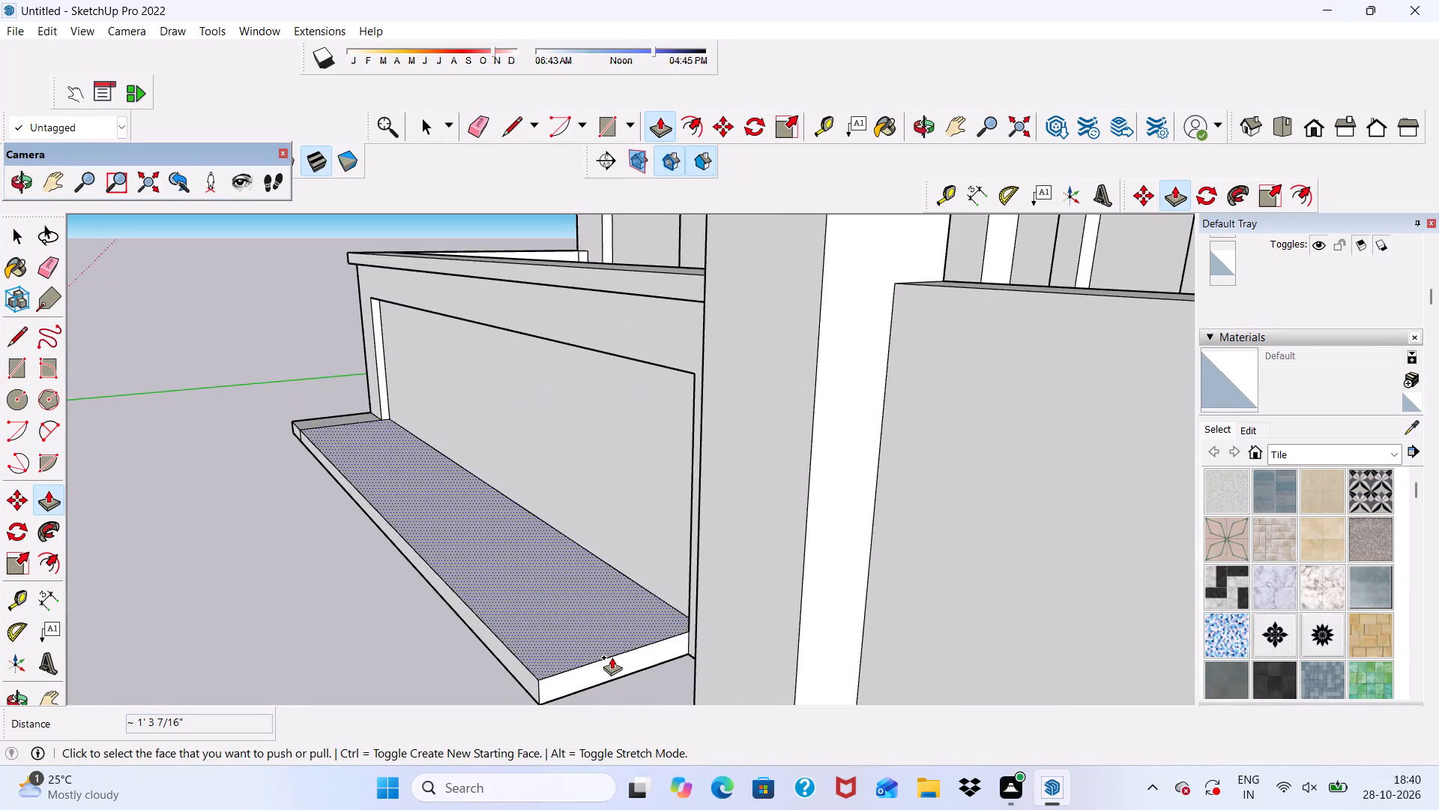
{"action": "left_click", "coordinate": [612, 656]}
{"action": "scroll", "coordinate": [611, 649], "scroll_direction": "down", "scroll_amount": 4}
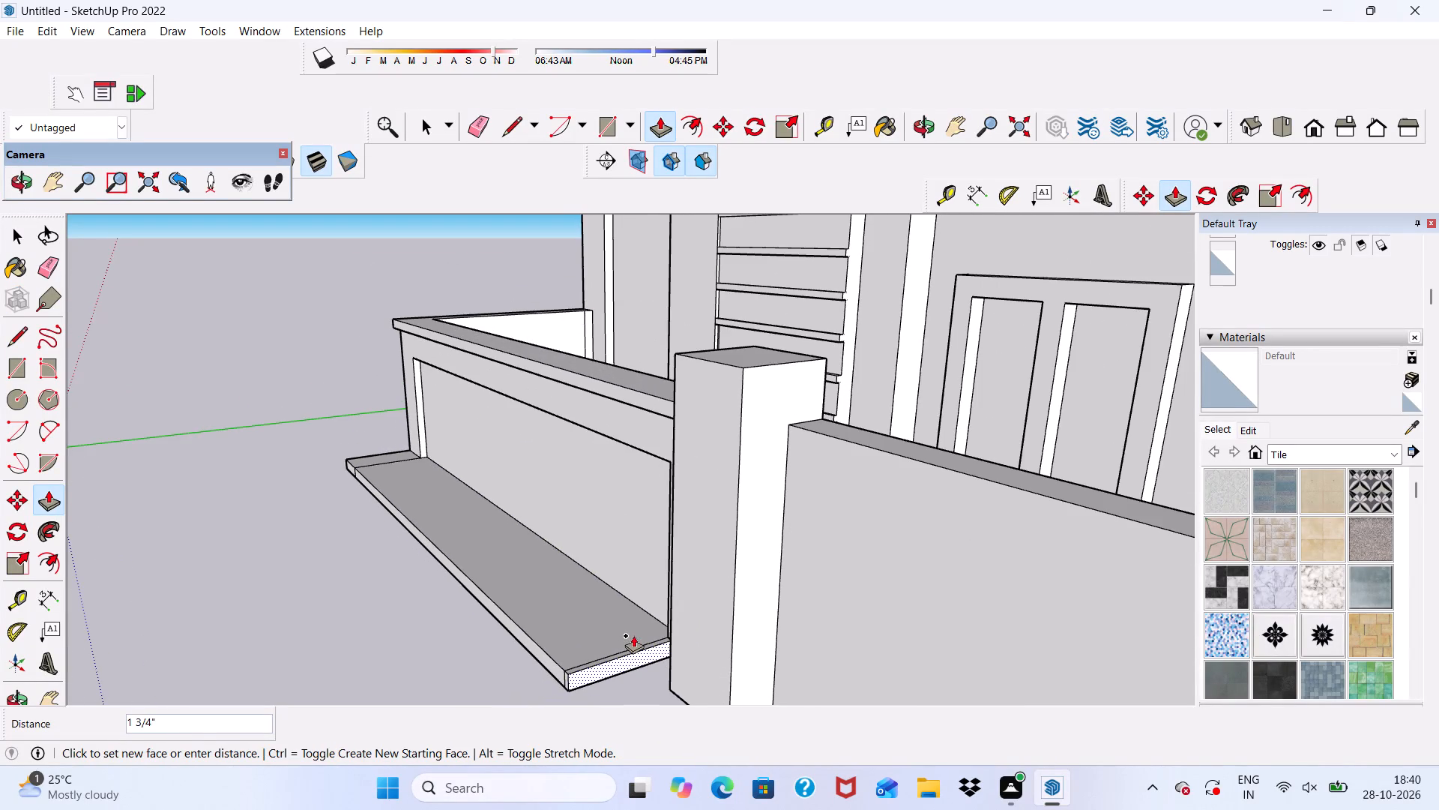
{"action": "middle_click_drag", "start_coordinate": [633, 635], "coordinate": [977, 588]}
{"action": "scroll", "coordinate": [635, 633], "scroll_direction": "down", "scroll_amount": 1}
{"action": "scroll", "coordinate": [927, 565], "scroll_direction": "up", "scroll_amount": 7}
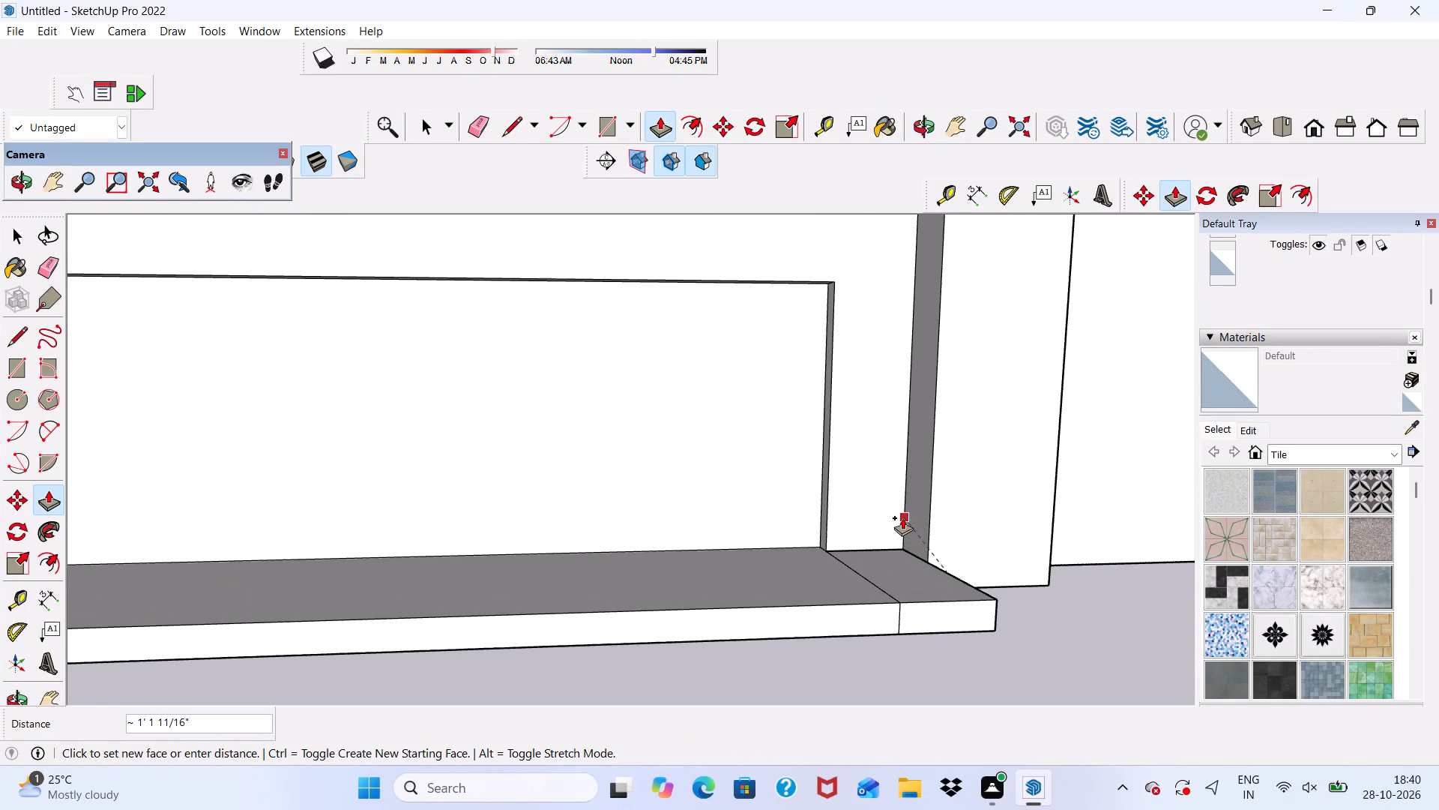
{"action": "left_click", "coordinate": [902, 517]}
Erase the seam lines across the ledge's top and front faces at the gate pier end.
{"action": "scroll", "coordinate": [889, 571], "scroll_direction": "down", "scroll_amount": 4}
{"action": "middle_click_drag", "start_coordinate": [911, 613], "coordinate": [980, 652]}
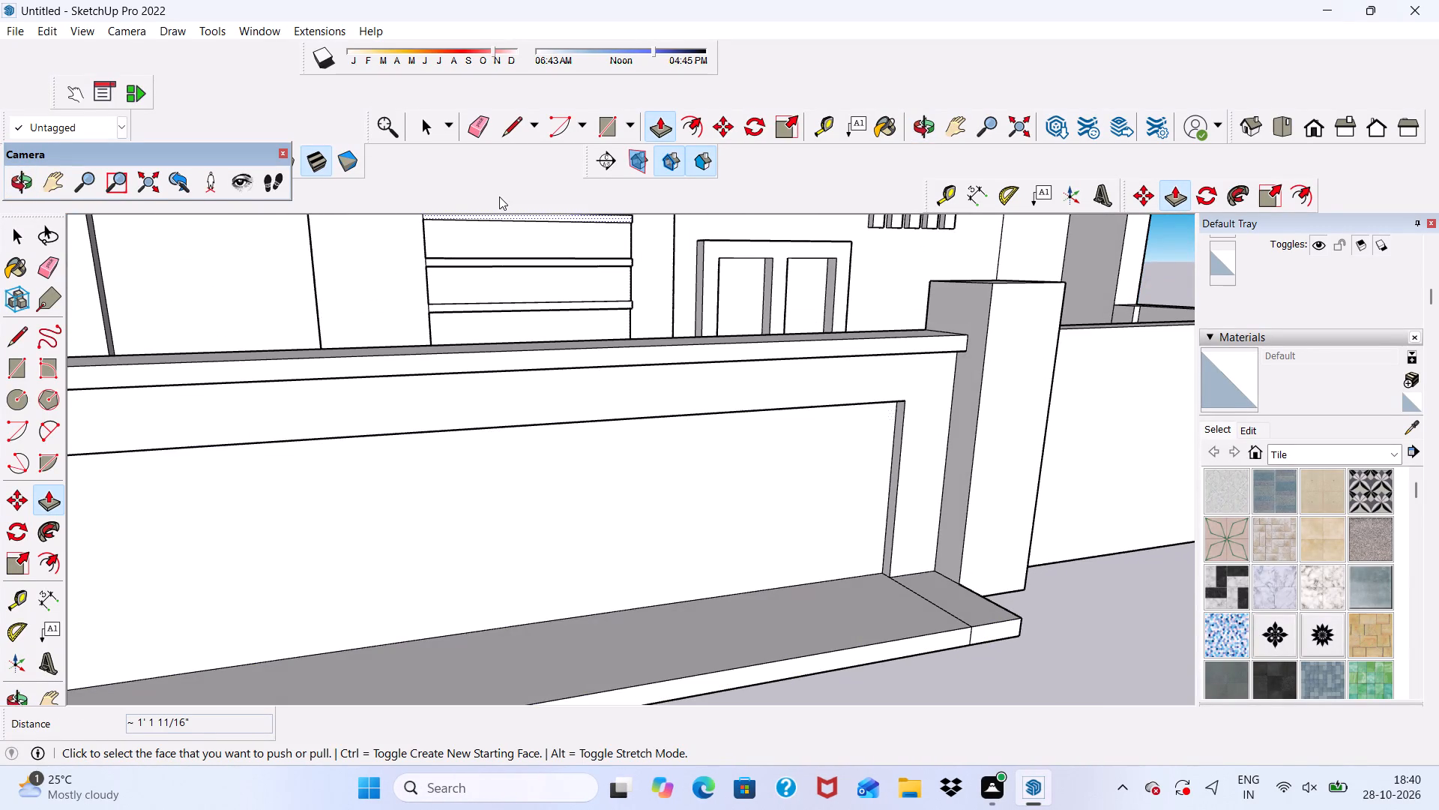
{"action": "left_click", "coordinate": [473, 126]}
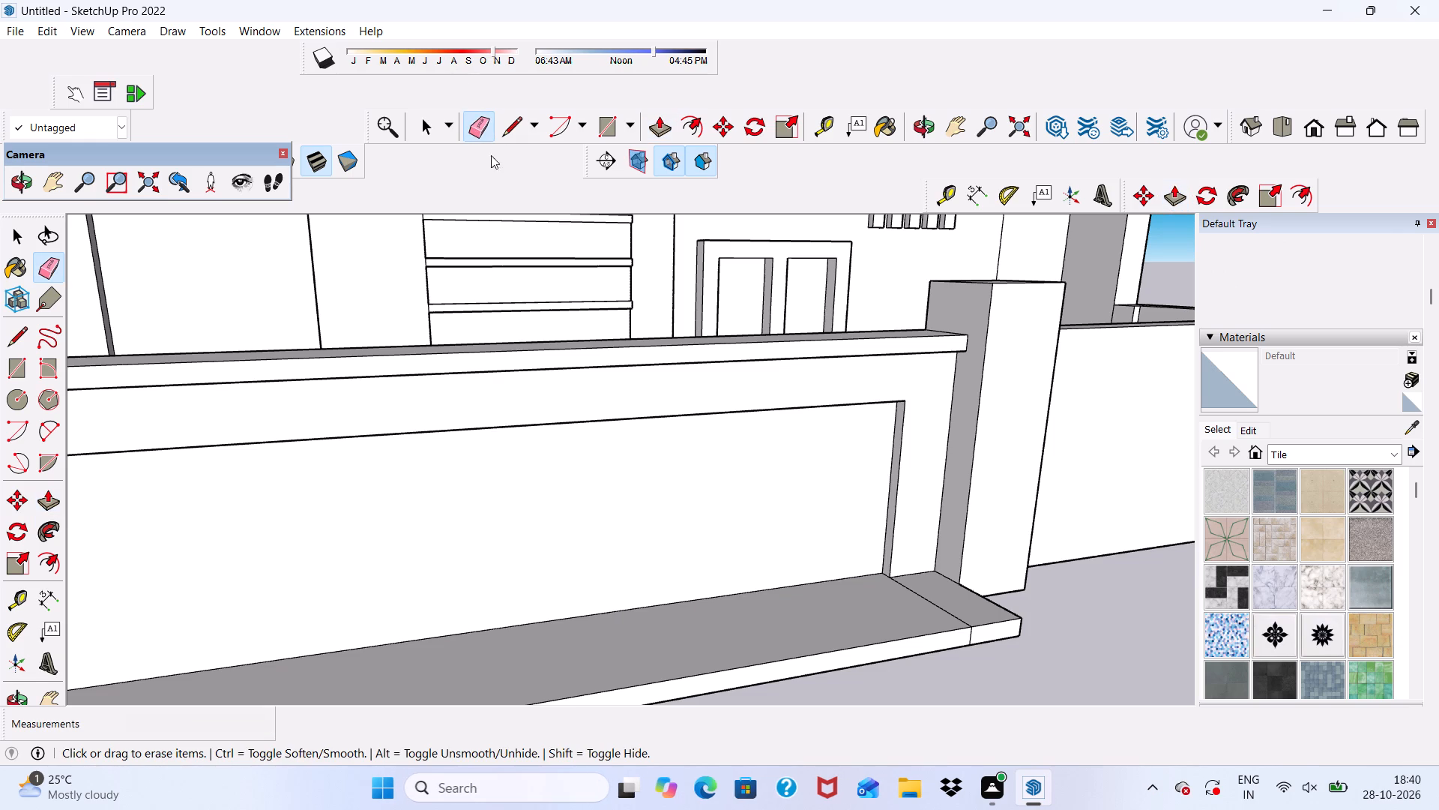
{"action": "scroll", "coordinate": [611, 378], "scroll_direction": "down", "scroll_amount": 3}
{"action": "scroll", "coordinate": [813, 652], "scroll_direction": "up", "scroll_amount": 4}
{"action": "scroll", "coordinate": [875, 505], "scroll_direction": "up", "scroll_amount": 4}
{"action": "left_click_drag", "start_coordinate": [878, 529], "coordinate": [881, 577]}
{"action": "left_click_drag", "start_coordinate": [938, 627], "coordinate": [965, 626]}
{"action": "scroll", "coordinate": [966, 610], "scroll_direction": "down", "scroll_amount": 13}
Erase the seam lines across the ledge's top and front faces at the outer corner end.
{"action": "middle_click_drag", "start_coordinate": [1110, 540], "coordinate": [1126, 562]}
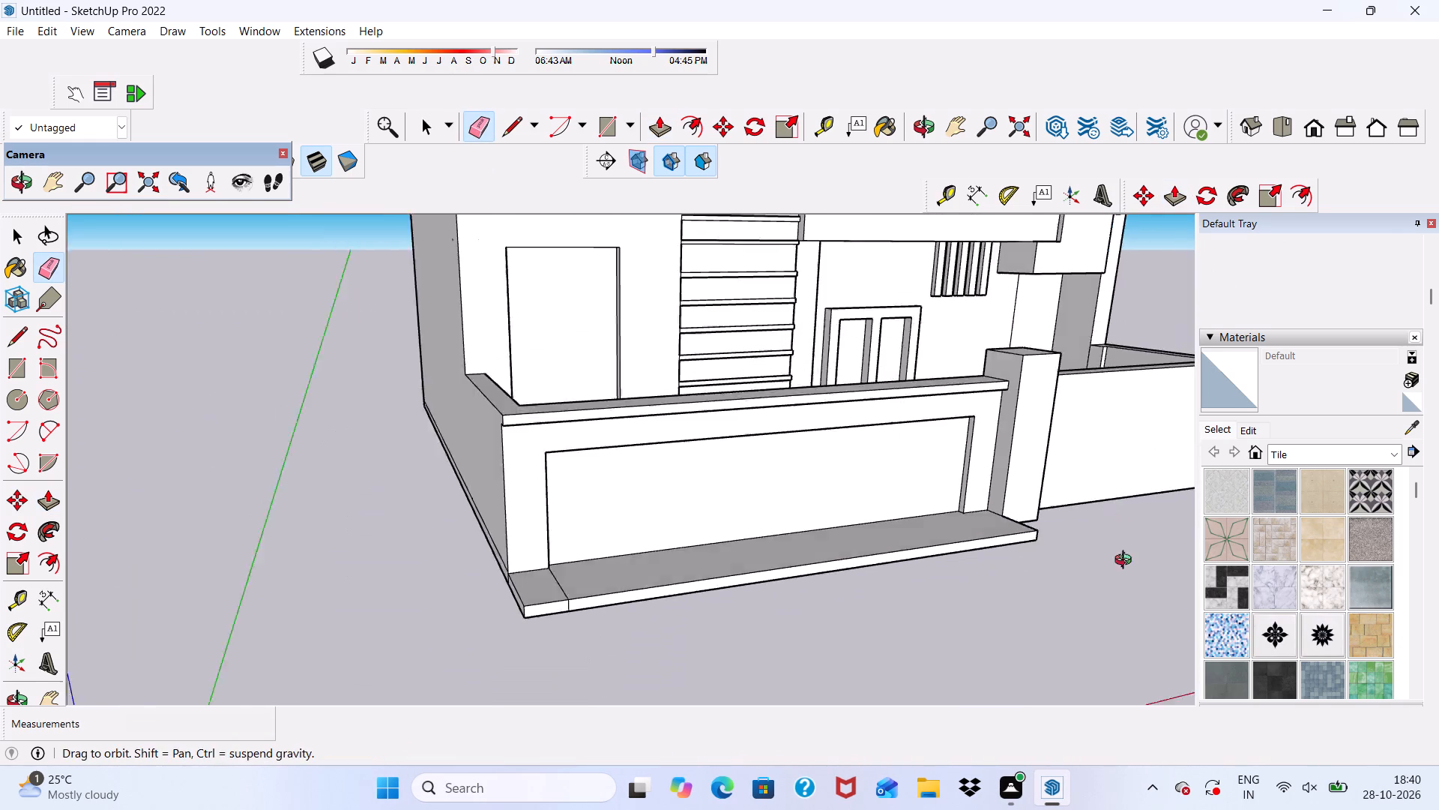
{"action": "middle_click_drag", "start_coordinate": [1126, 562], "coordinate": [1132, 576]}
{"action": "scroll", "coordinate": [549, 592], "scroll_direction": "up", "scroll_amount": 4}
{"action": "left_click_drag", "start_coordinate": [565, 622], "coordinate": [636, 628]}
{"action": "scroll", "coordinate": [648, 622], "scroll_direction": "down", "scroll_amount": 1}
{"action": "middle_click_drag", "start_coordinate": [647, 622], "coordinate": [623, 491]}
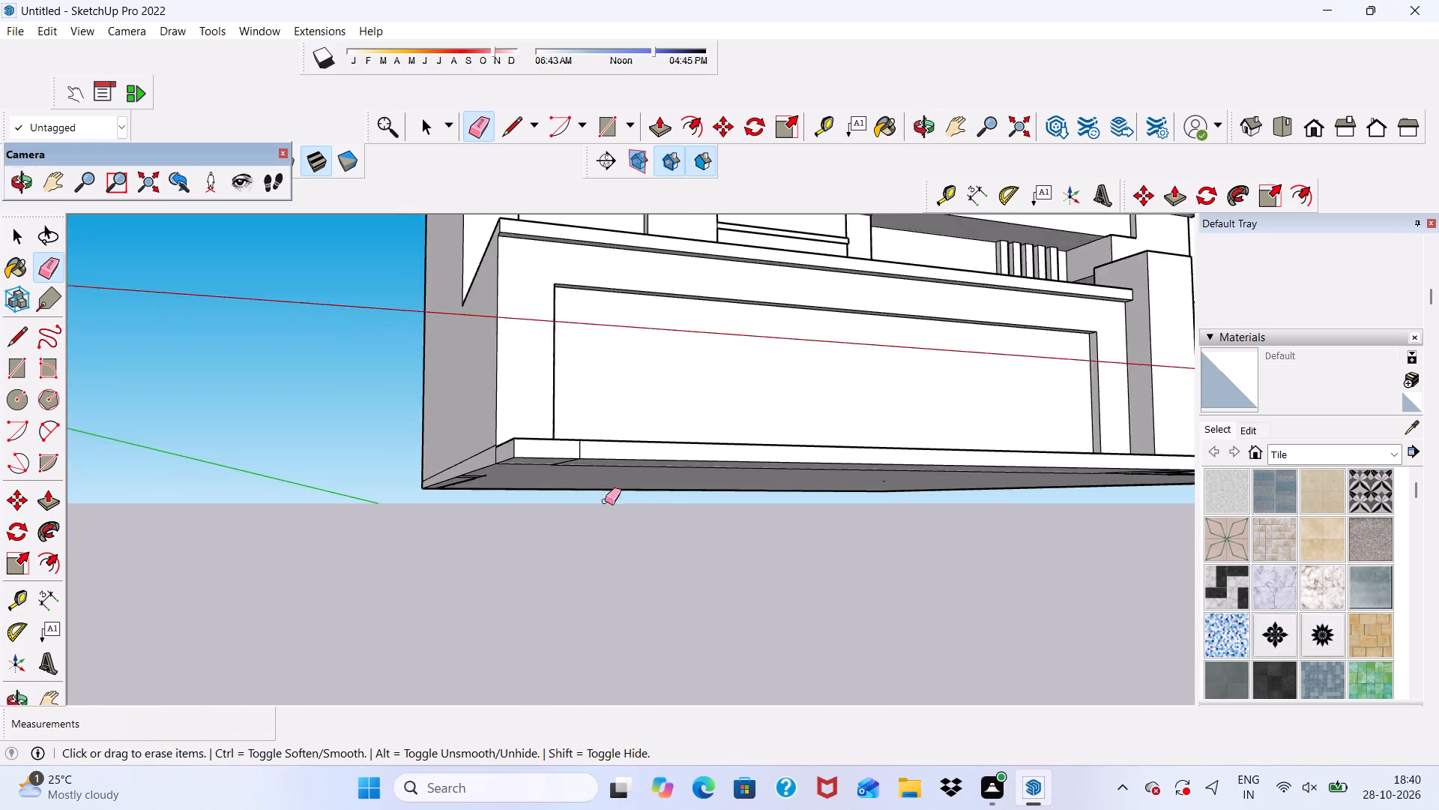
{"action": "scroll", "coordinate": [585, 501], "scroll_direction": "up", "scroll_amount": 3}
{"action": "scroll", "coordinate": [560, 386], "scroll_direction": "up", "scroll_amount": 4}
{"action": "left_click_drag", "start_coordinate": [594, 400], "coordinate": [631, 400]}
Erase the seam lines on the underside beneath the ledge's outer corner.
{"action": "scroll", "coordinate": [582, 450], "scroll_direction": "up", "scroll_amount": 3}
{"action": "left_click_drag", "start_coordinate": [571, 431], "coordinate": [575, 436]}
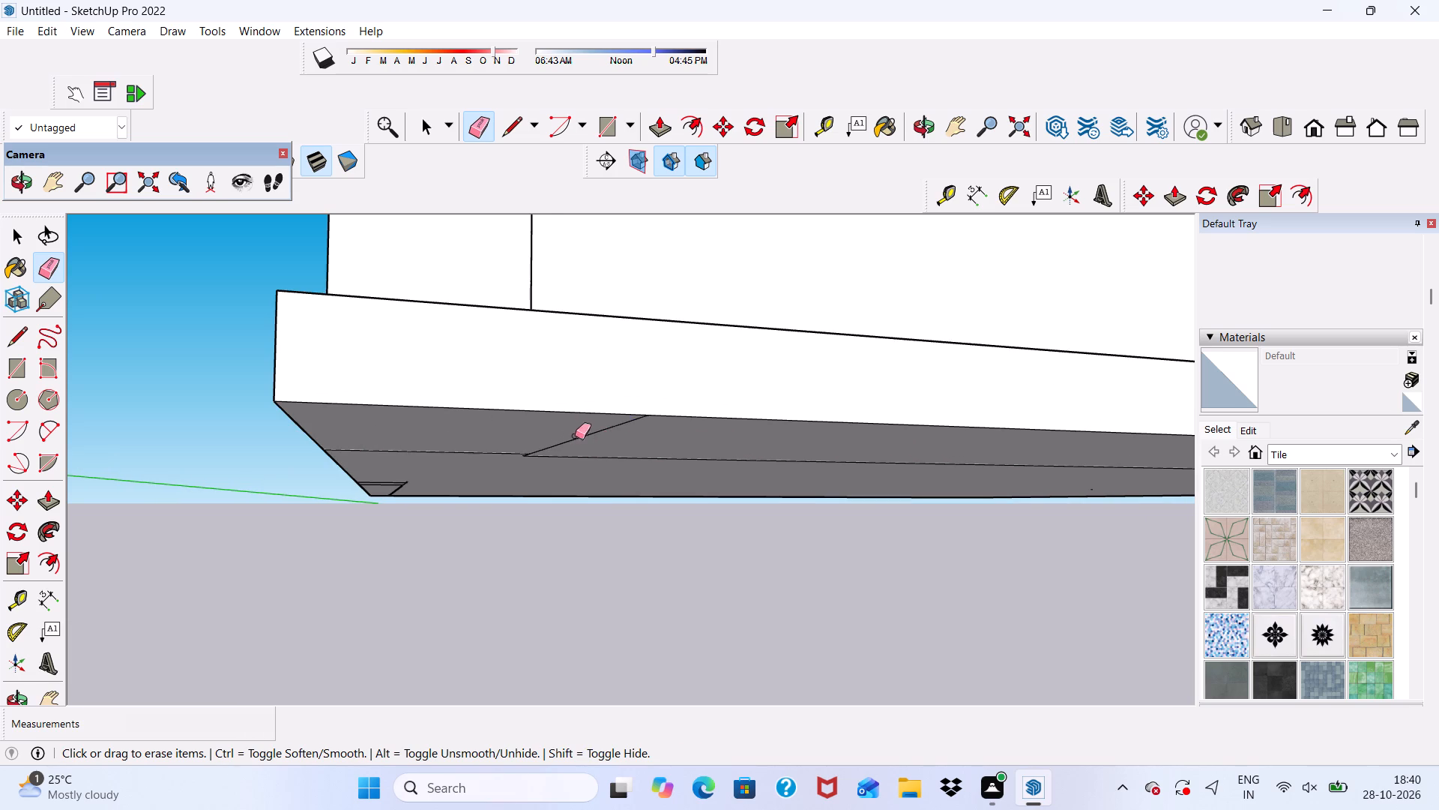
{"action": "left_click_drag", "start_coordinate": [575, 436], "coordinate": [567, 475]}
{"action": "left_click_drag", "start_coordinate": [517, 448], "coordinate": [528, 458]}
{"action": "left_click_drag", "start_coordinate": [526, 450], "coordinate": [526, 467]}
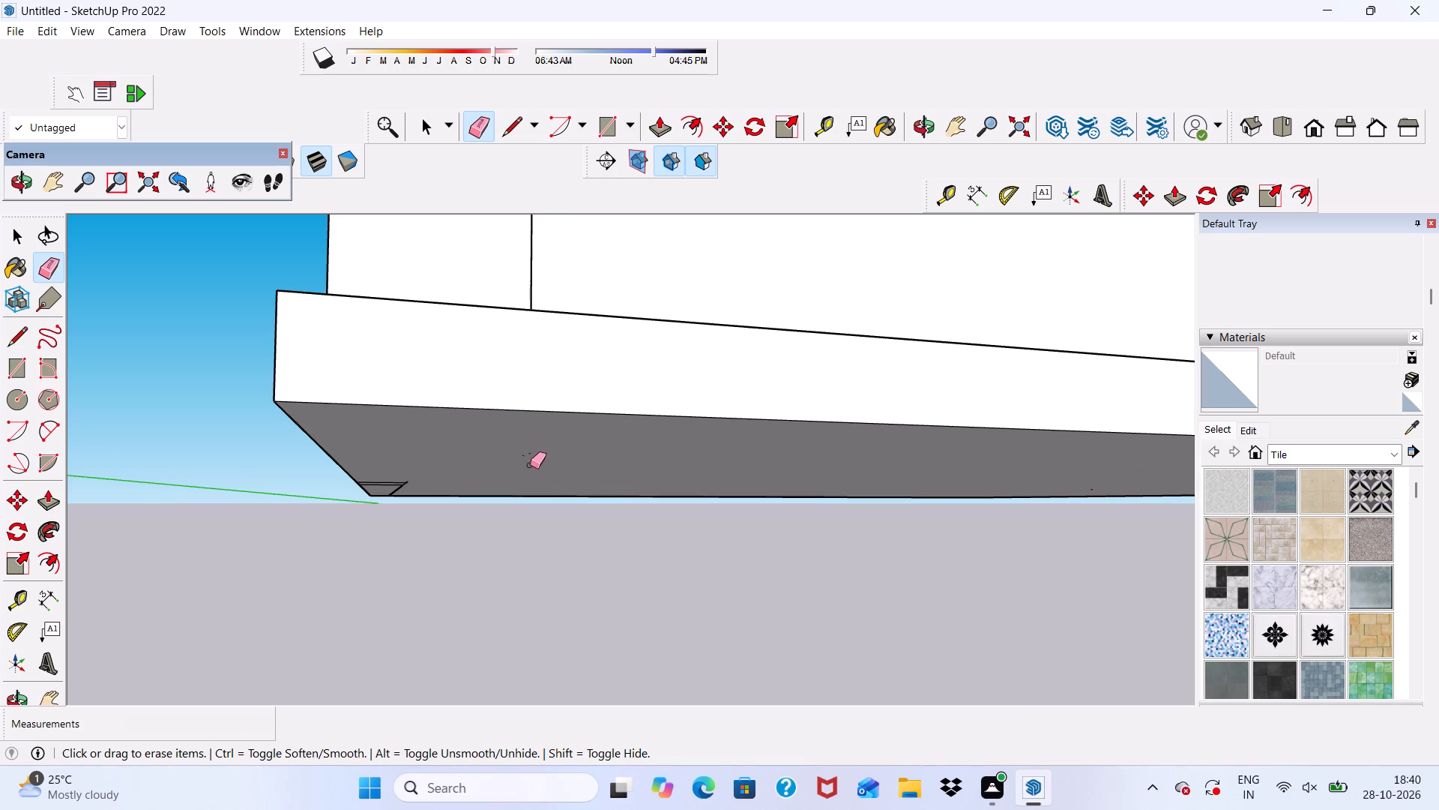
Erase the leftover line segments on the model's underside along the outer side wall edge.
{"action": "scroll", "coordinate": [520, 448], "scroll_direction": "down", "scroll_amount": 4}
{"action": "middle_click_drag", "start_coordinate": [529, 477], "coordinate": [560, 407]}
{"action": "scroll", "coordinate": [444, 439], "scroll_direction": "up", "scroll_amount": 4}
{"action": "left_click_drag", "start_coordinate": [421, 428], "coordinate": [410, 466]}
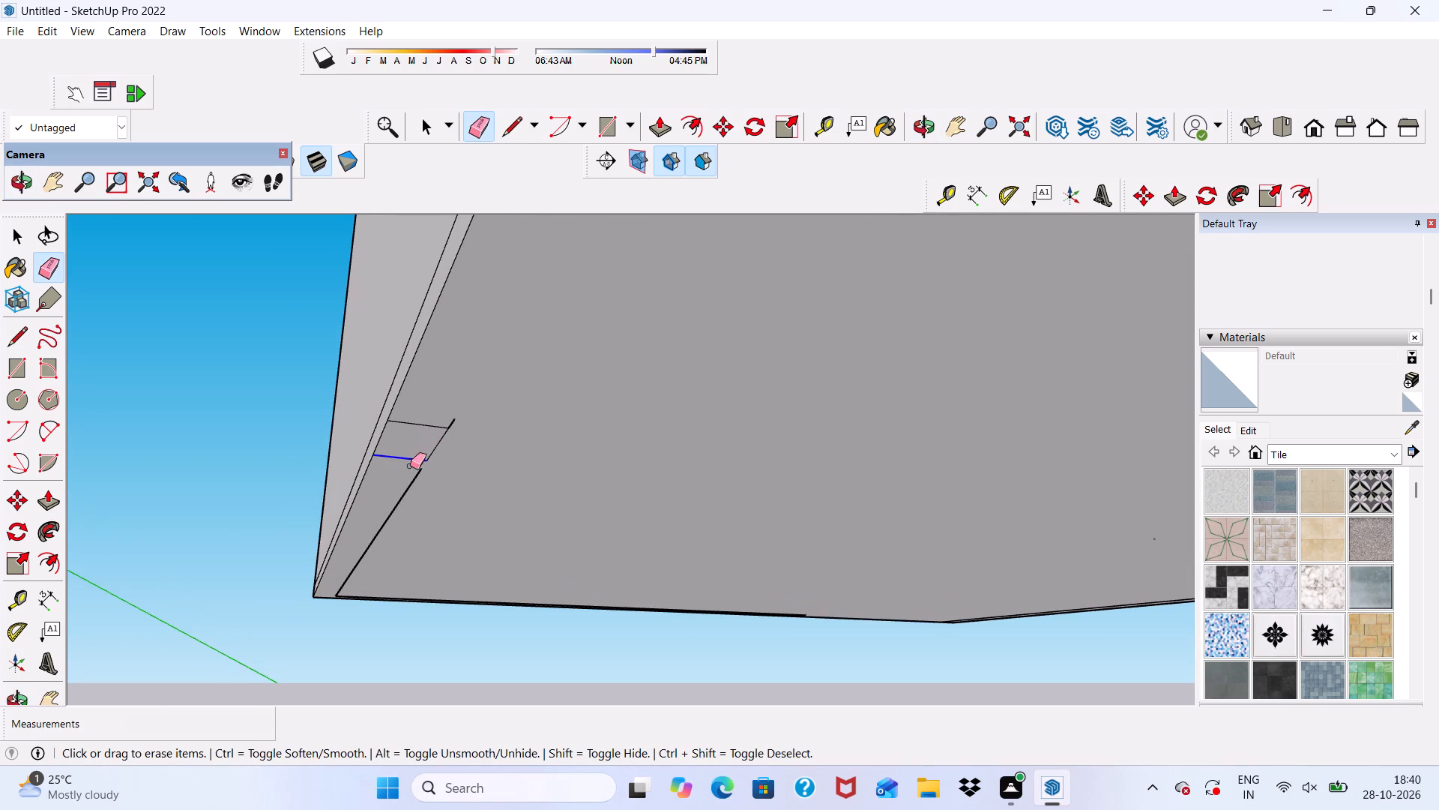
{"action": "left_click_drag", "start_coordinate": [410, 466], "coordinate": [453, 413]}
{"action": "left_click_drag", "start_coordinate": [444, 409], "coordinate": [447, 450]}
{"action": "left_click_drag", "start_coordinate": [447, 417], "coordinate": [440, 463]}
{"action": "left_click_drag", "start_coordinate": [429, 489], "coordinate": [420, 514]}
Erase the leftover seam lines on the underside beneath the ledge's gate pier end.
{"action": "scroll", "coordinate": [413, 502], "scroll_direction": "down", "scroll_amount": 5}
{"action": "scroll", "coordinate": [487, 493], "scroll_direction": "down", "scroll_amount": 6}
{"action": "middle_click_drag", "start_coordinate": [577, 477], "coordinate": [621, 501]}
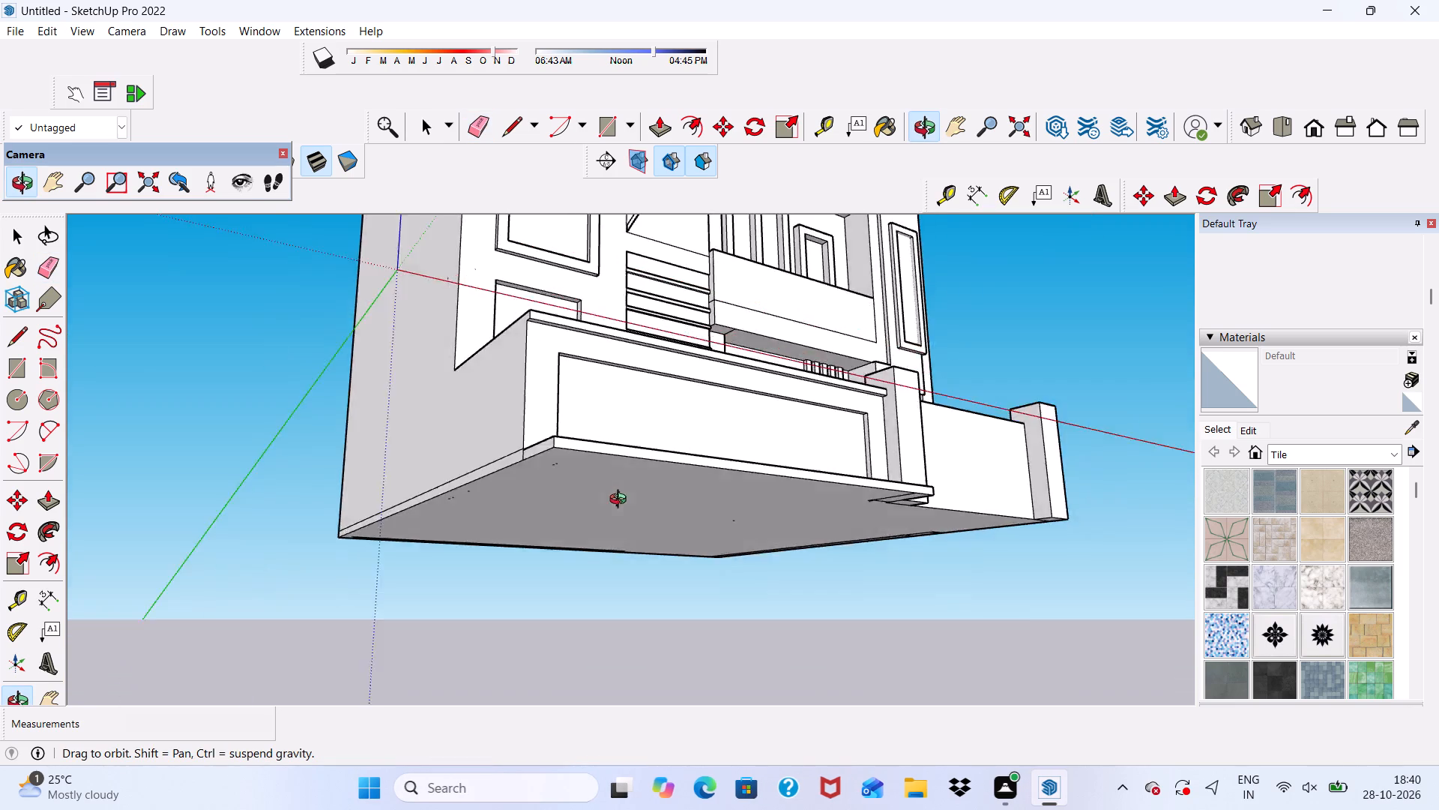
{"action": "middle_click_drag", "start_coordinate": [621, 501], "coordinate": [463, 433]}
{"action": "scroll", "coordinate": [674, 373], "scroll_direction": "up", "scroll_amount": 4}
{"action": "scroll", "coordinate": [842, 432], "scroll_direction": "up", "scroll_amount": 5}
{"action": "left_click_drag", "start_coordinate": [857, 415], "coordinate": [842, 478]}
{"action": "left_click_drag", "start_coordinate": [834, 452], "coordinate": [840, 476]}
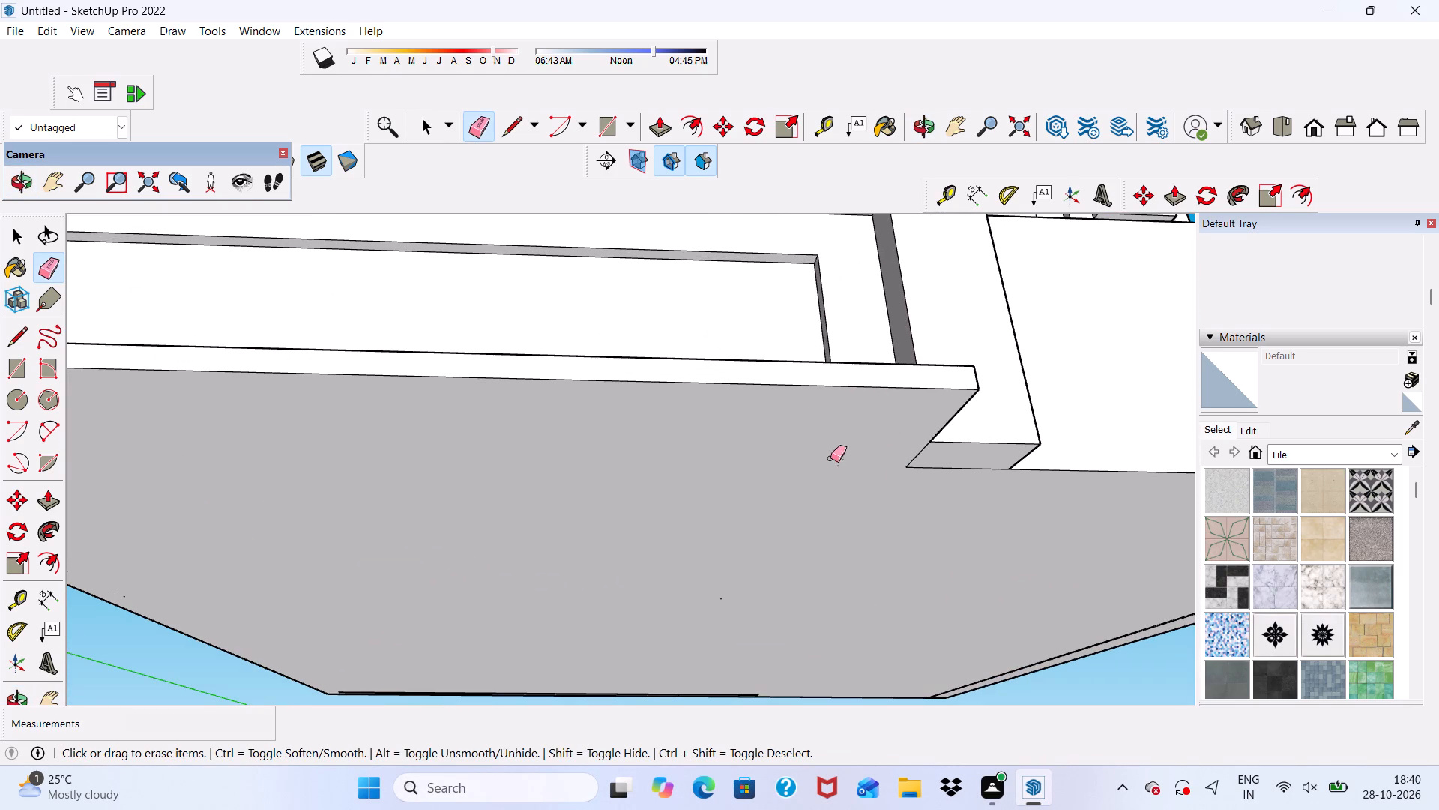
Erase the remaining seam lines and stray segments on the underside beneath the gate pier and the adjoining ledge end.
{"action": "left_click_drag", "start_coordinate": [900, 448], "coordinate": [958, 475]}
{"action": "left_click", "coordinate": [958, 475]}
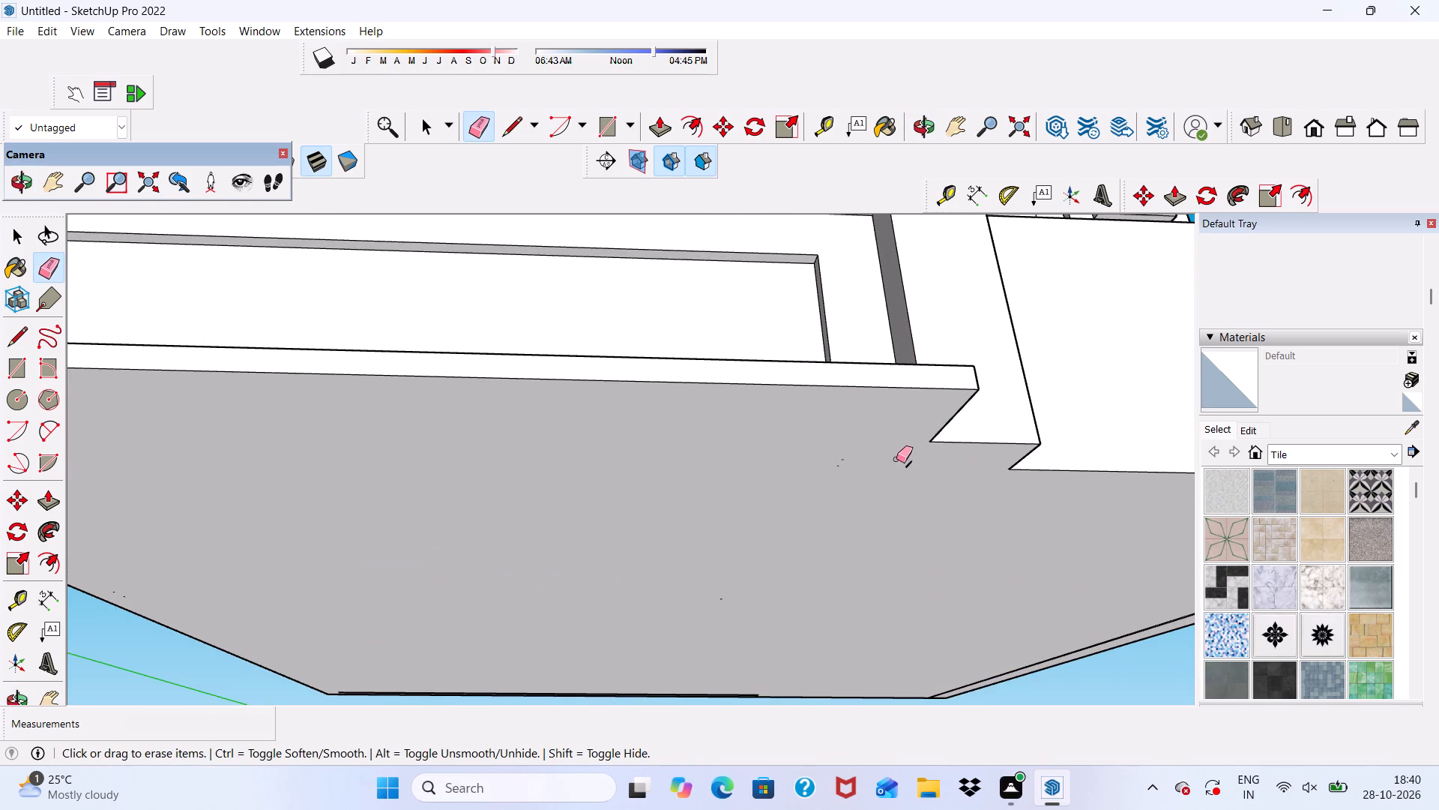
{"action": "left_click_drag", "start_coordinate": [899, 460], "coordinate": [911, 478]}
{"action": "left_click_drag", "start_coordinate": [845, 457], "coordinate": [842, 478]}
{"action": "left_click_drag", "start_coordinate": [836, 469], "coordinate": [838, 483]}
{"action": "scroll", "coordinate": [840, 476], "scroll_direction": "down", "scroll_amount": 1}
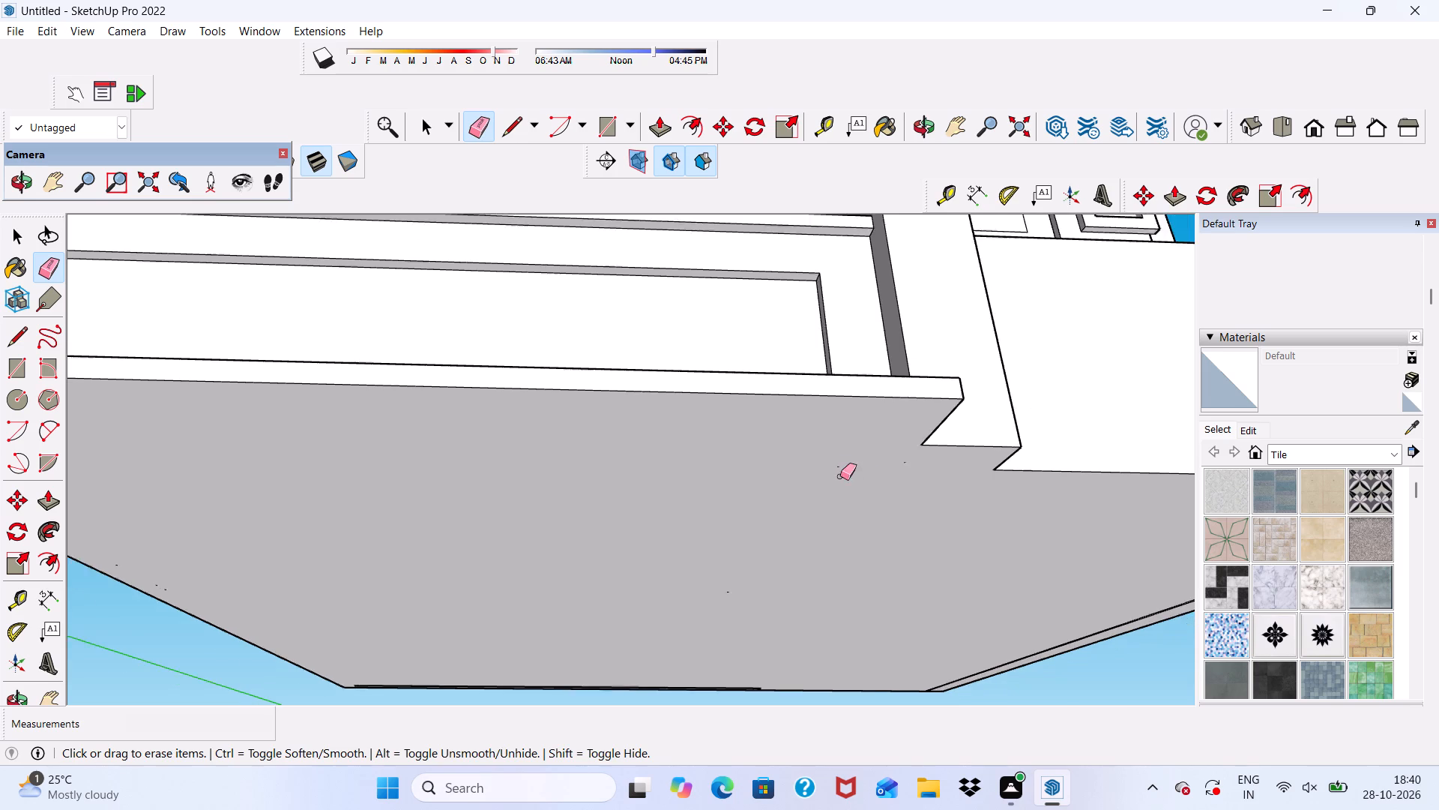
Draw a rectangle about 2' 7" by 2' 4" on the recessed front panel, standing on the ledge near the outer corner.
{"action": "middle_click_drag", "start_coordinate": [842, 476], "coordinate": [824, 628]}
{"action": "scroll", "coordinate": [783, 452], "scroll_direction": "down", "scroll_amount": 5}
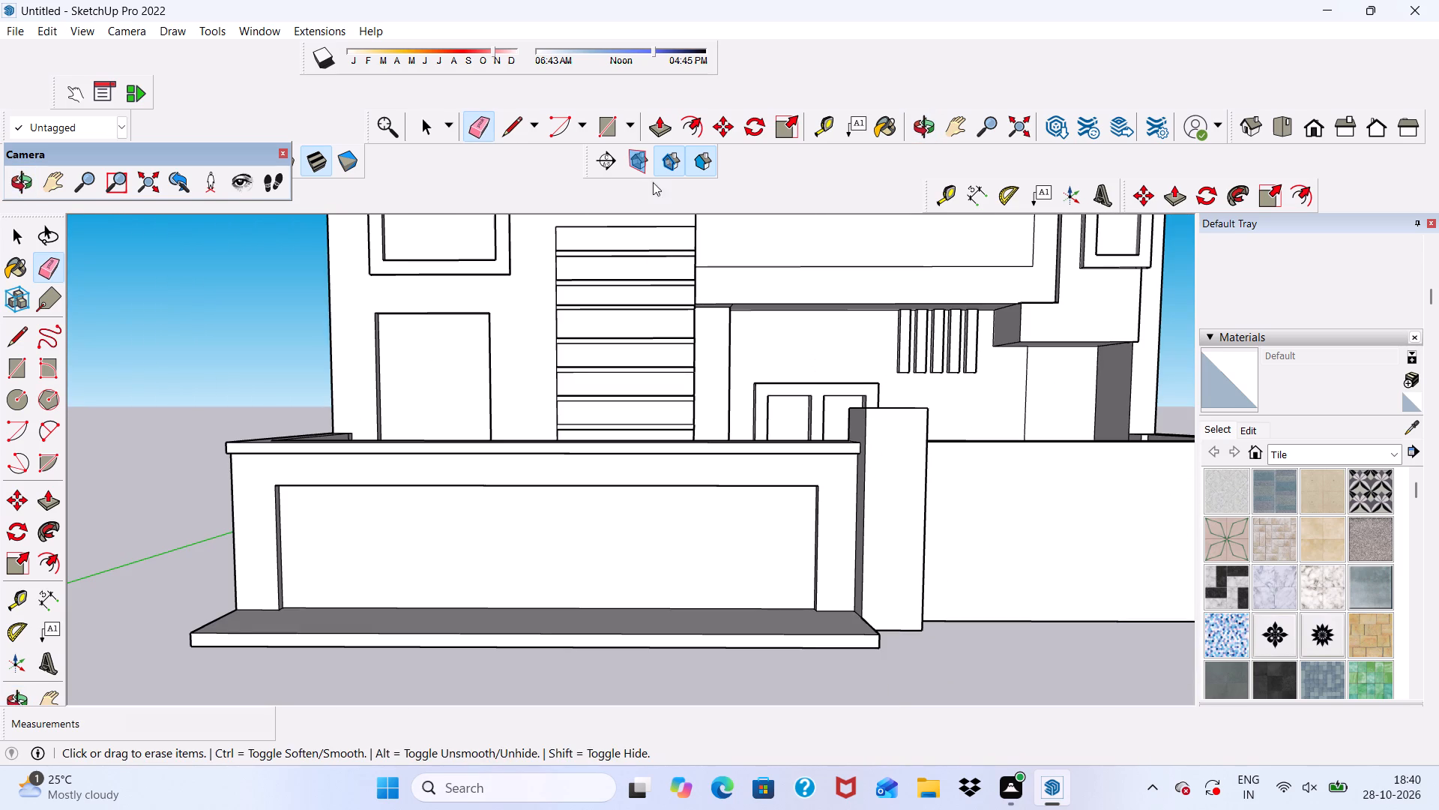
{"action": "left_click", "coordinate": [610, 131]}
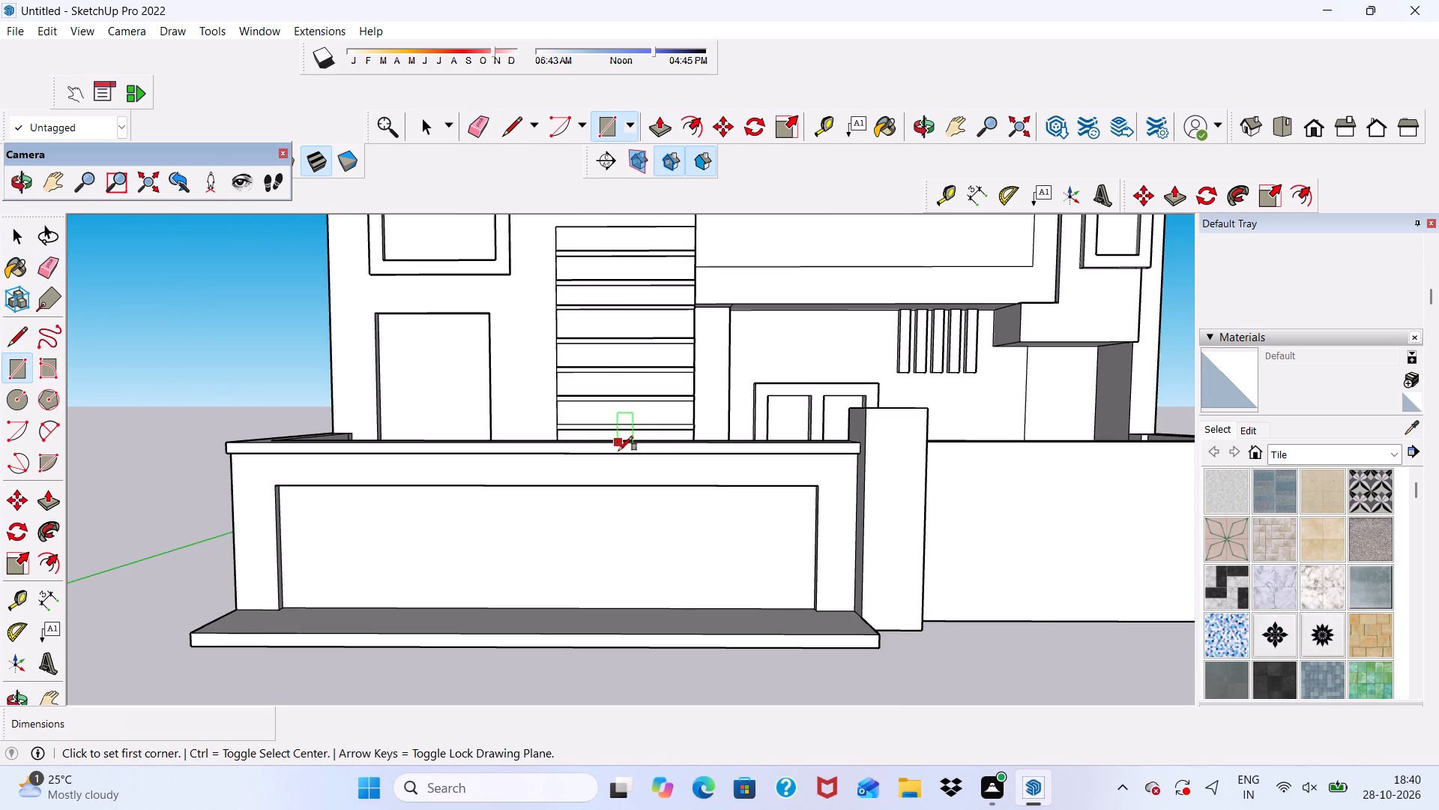
{"action": "scroll", "coordinate": [623, 489], "scroll_direction": "up", "scroll_amount": 3}
{"action": "scroll", "coordinate": [442, 580], "scroll_direction": "up", "scroll_amount": 2}
{"action": "scroll", "coordinate": [352, 537], "scroll_direction": "down", "scroll_amount": 4}
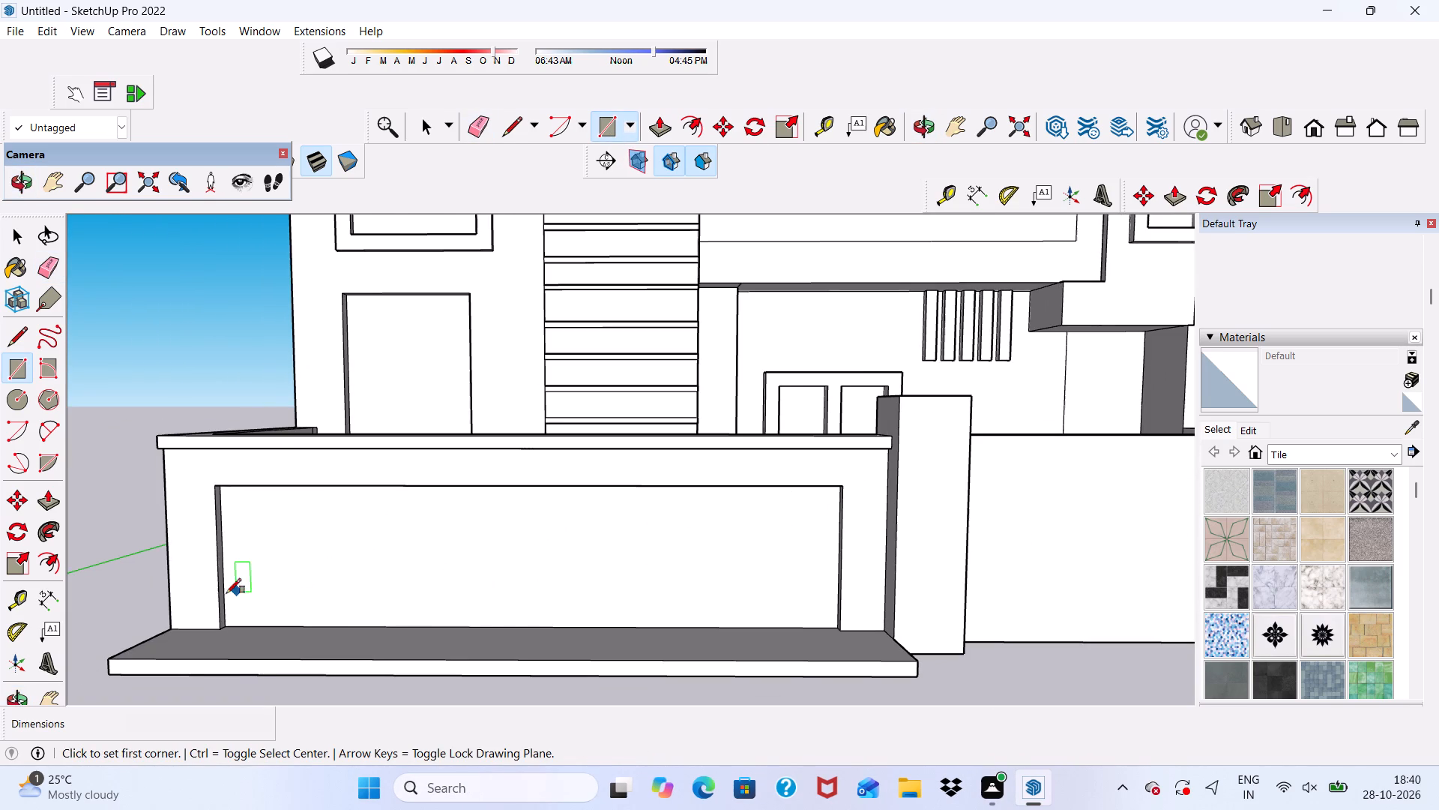
{"action": "left_click", "coordinate": [290, 627]}
{"action": "scroll", "coordinate": [448, 510], "scroll_direction": "up", "scroll_amount": 3}
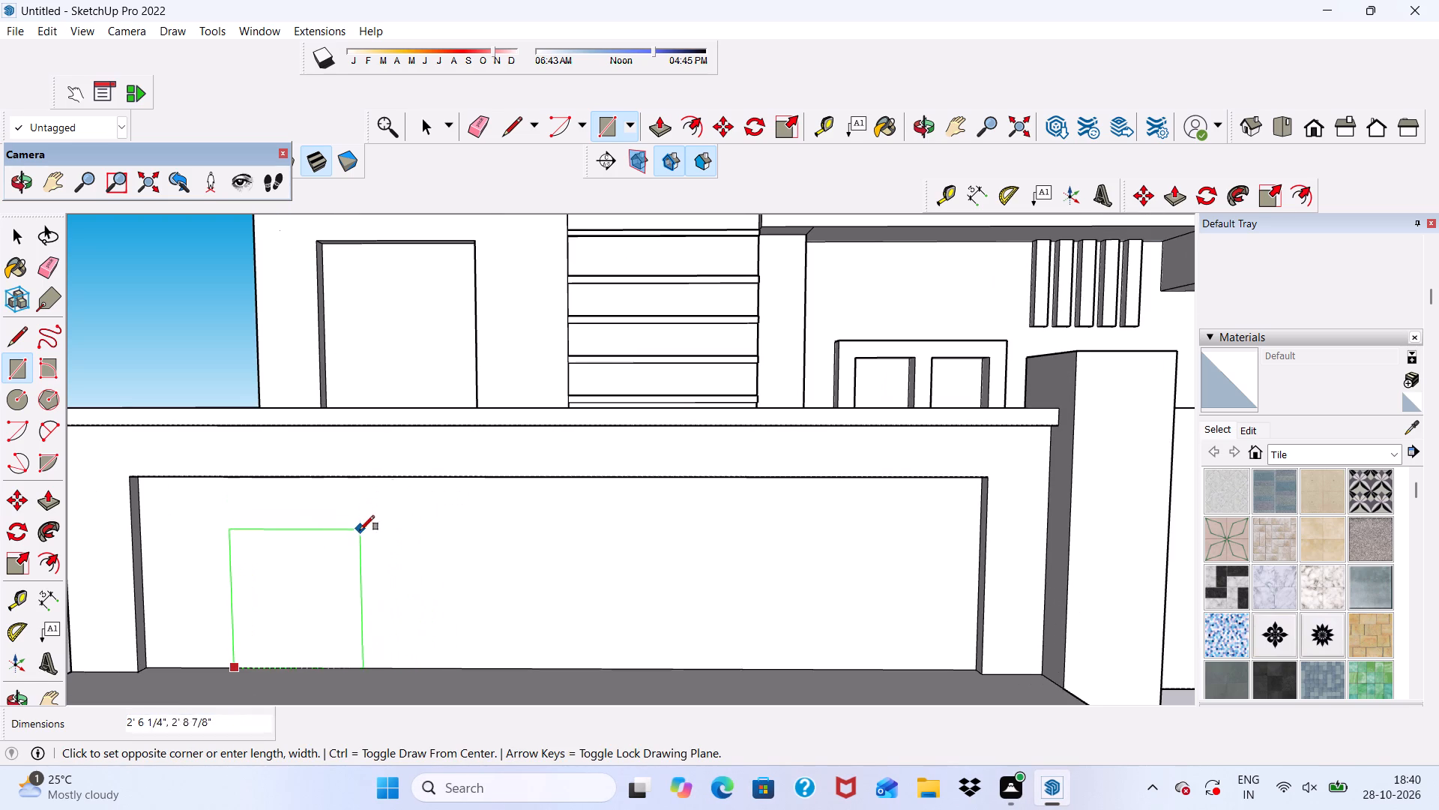
{"action": "left_click", "coordinate": [365, 551]}
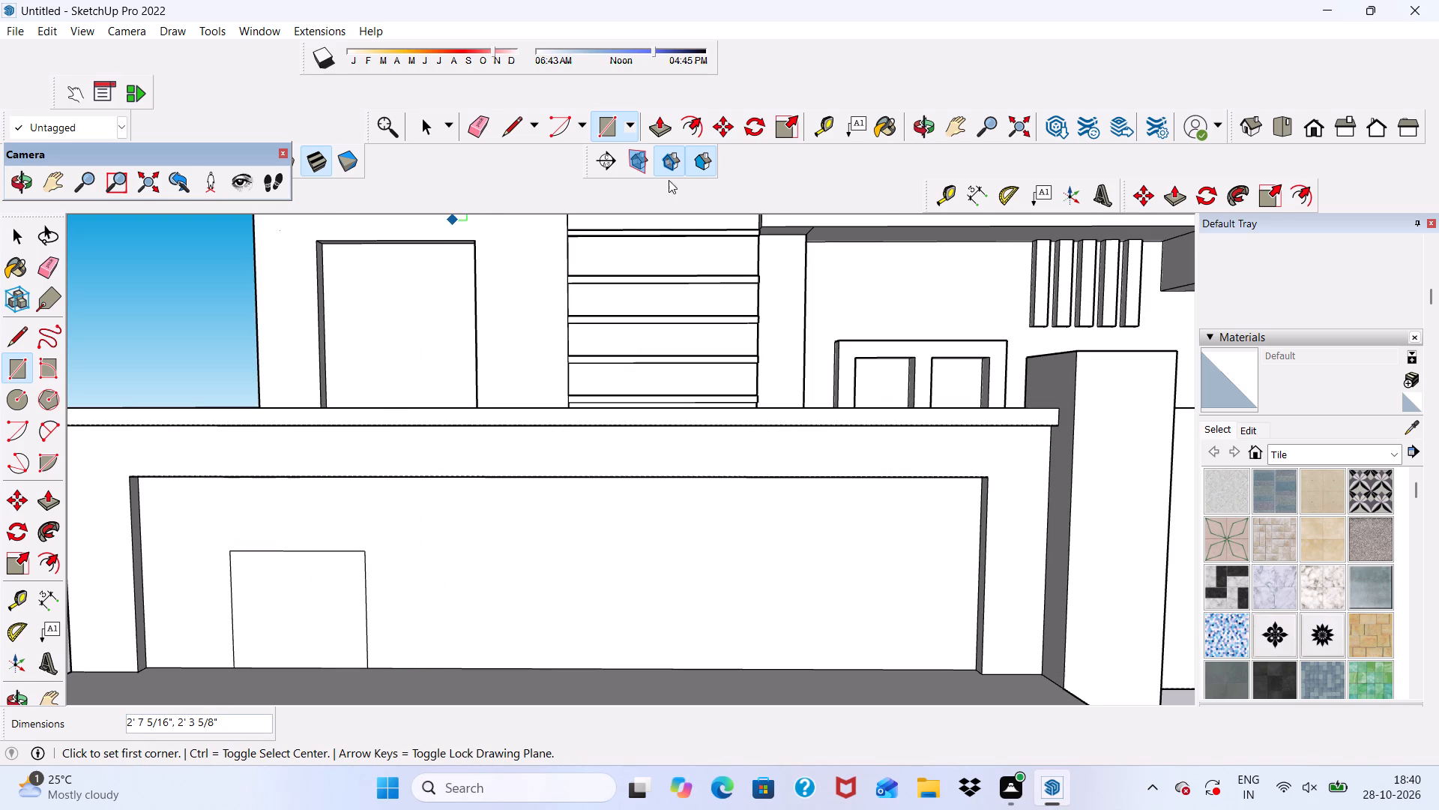
Copy the rectangle twice along the panel towards the gate pier, placing the last copy about 4' 10" beyond the middle one.
{"action": "key", "text": "space"}
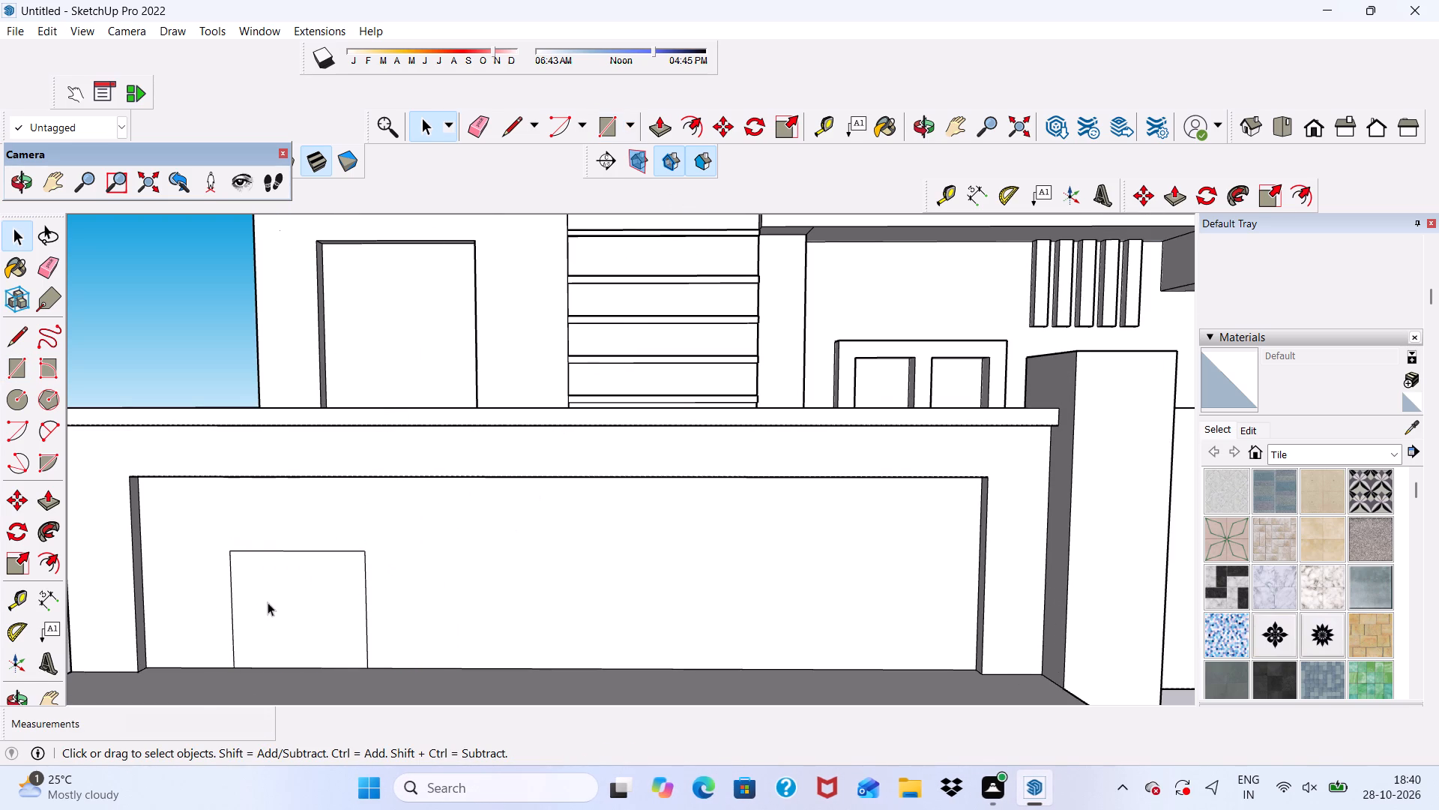
{"action": "left_click", "coordinate": [270, 602]}
{"action": "left_click", "coordinate": [271, 602]}
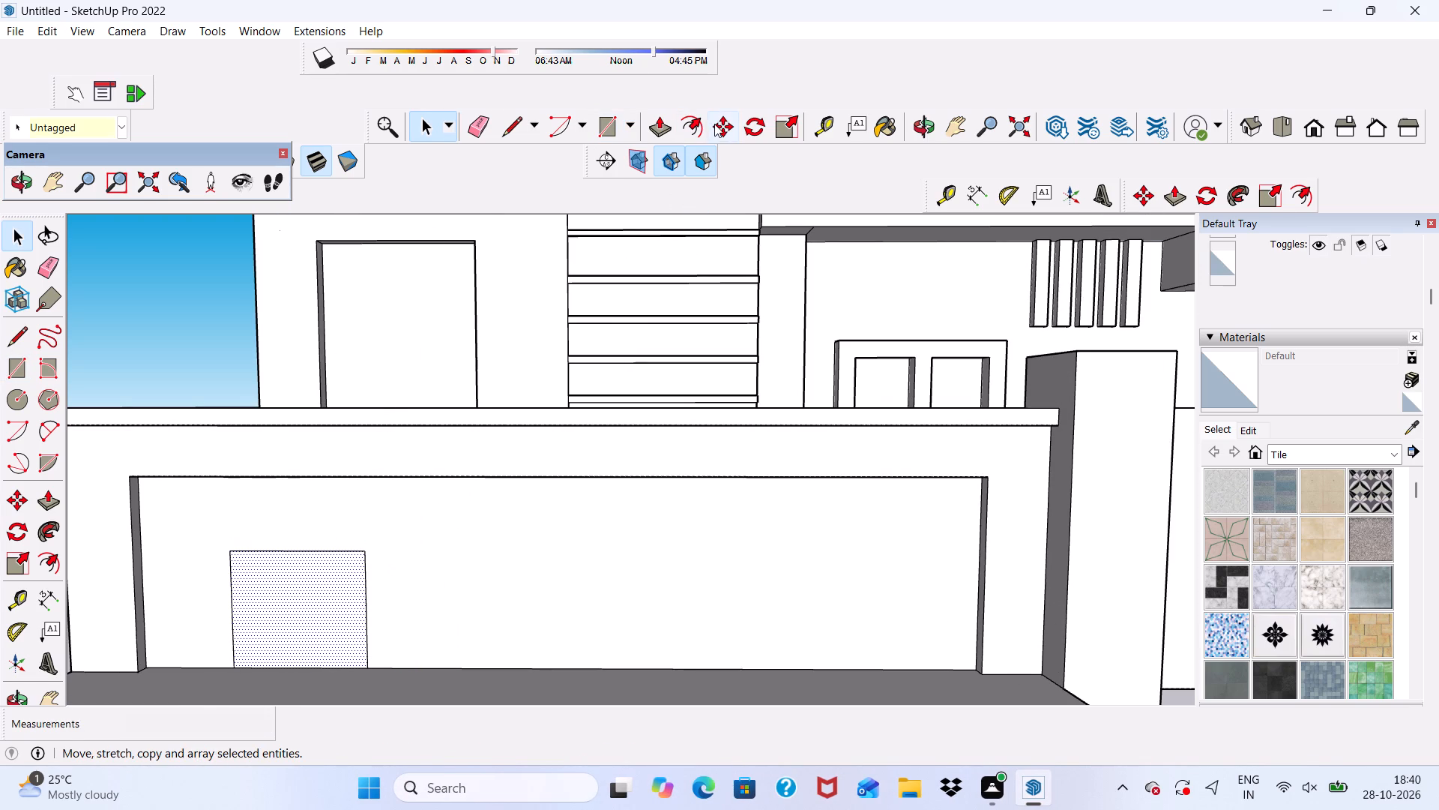
{"action": "left_click", "coordinate": [714, 124]}
{"action": "left_click", "coordinate": [296, 604]}
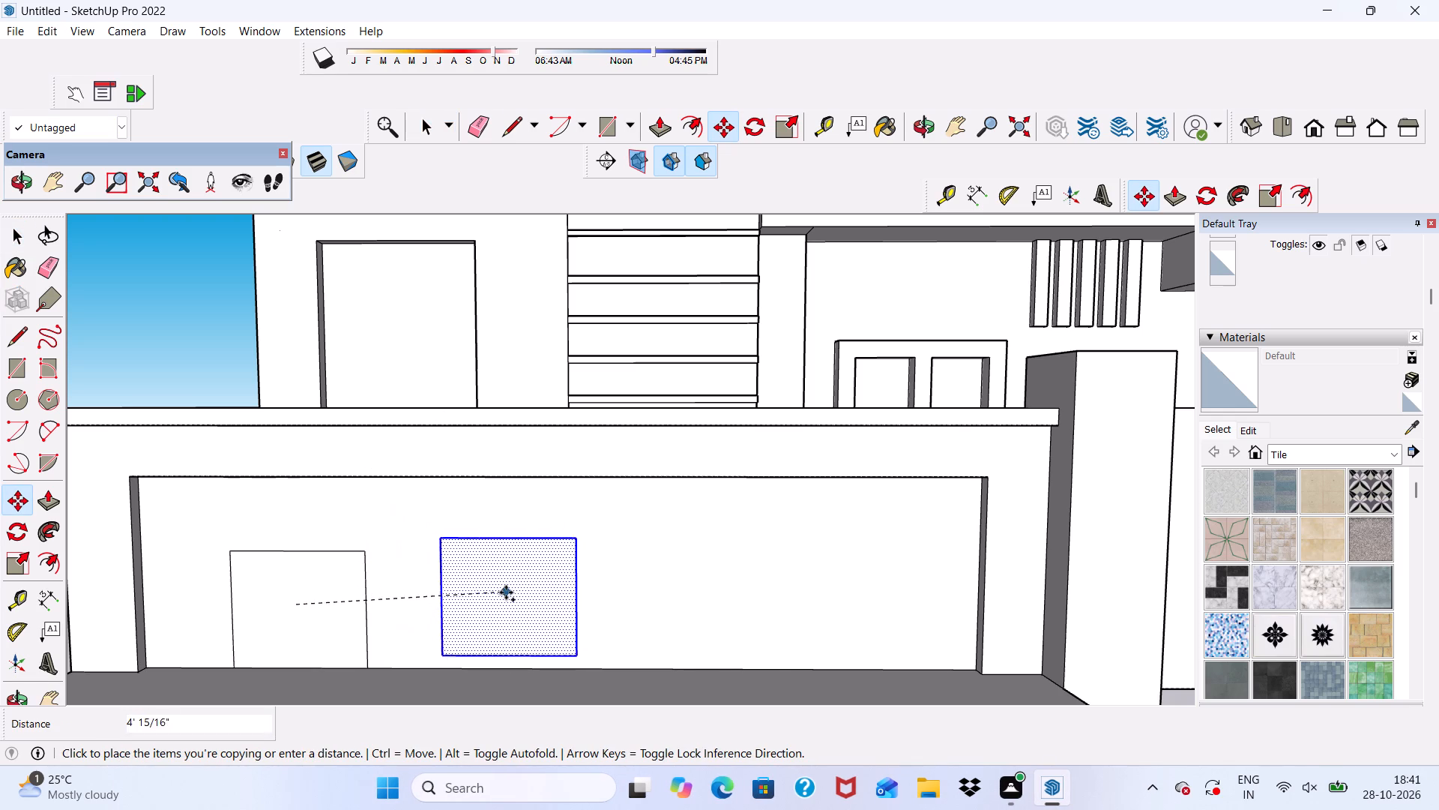
{"action": "left_click", "coordinate": [552, 597]}
{"action": "left_click", "coordinate": [552, 597]}
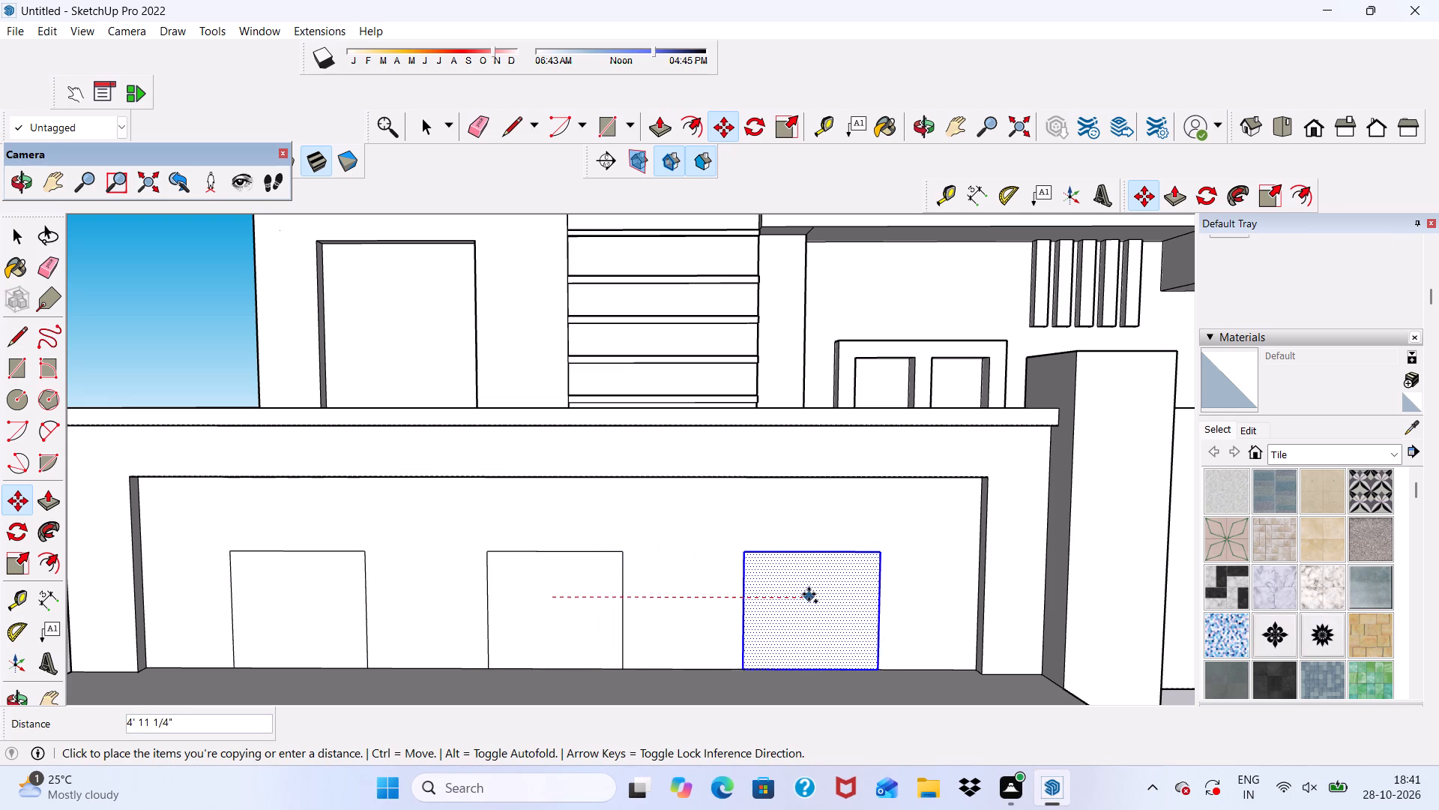
{"action": "left_click", "coordinate": [803, 594]}
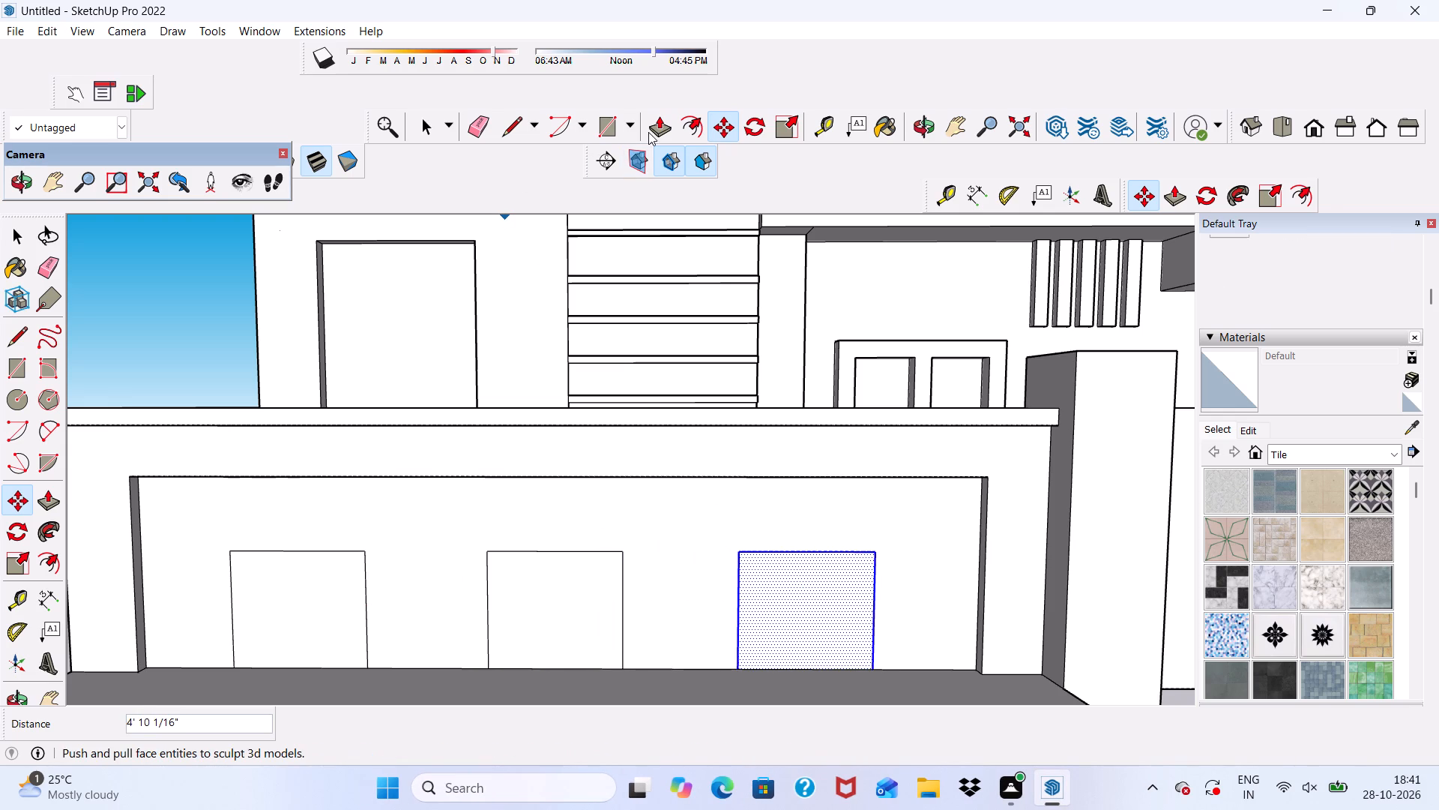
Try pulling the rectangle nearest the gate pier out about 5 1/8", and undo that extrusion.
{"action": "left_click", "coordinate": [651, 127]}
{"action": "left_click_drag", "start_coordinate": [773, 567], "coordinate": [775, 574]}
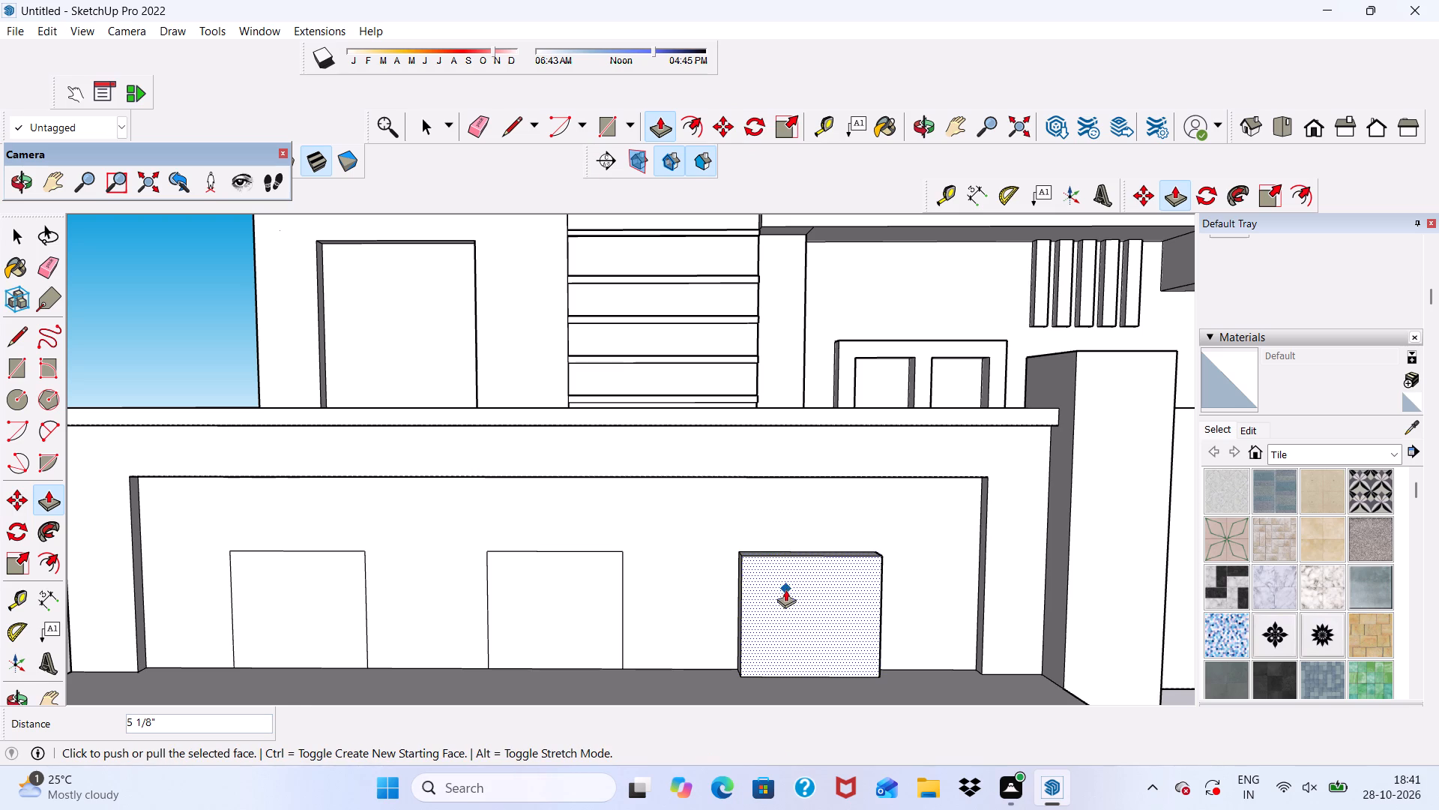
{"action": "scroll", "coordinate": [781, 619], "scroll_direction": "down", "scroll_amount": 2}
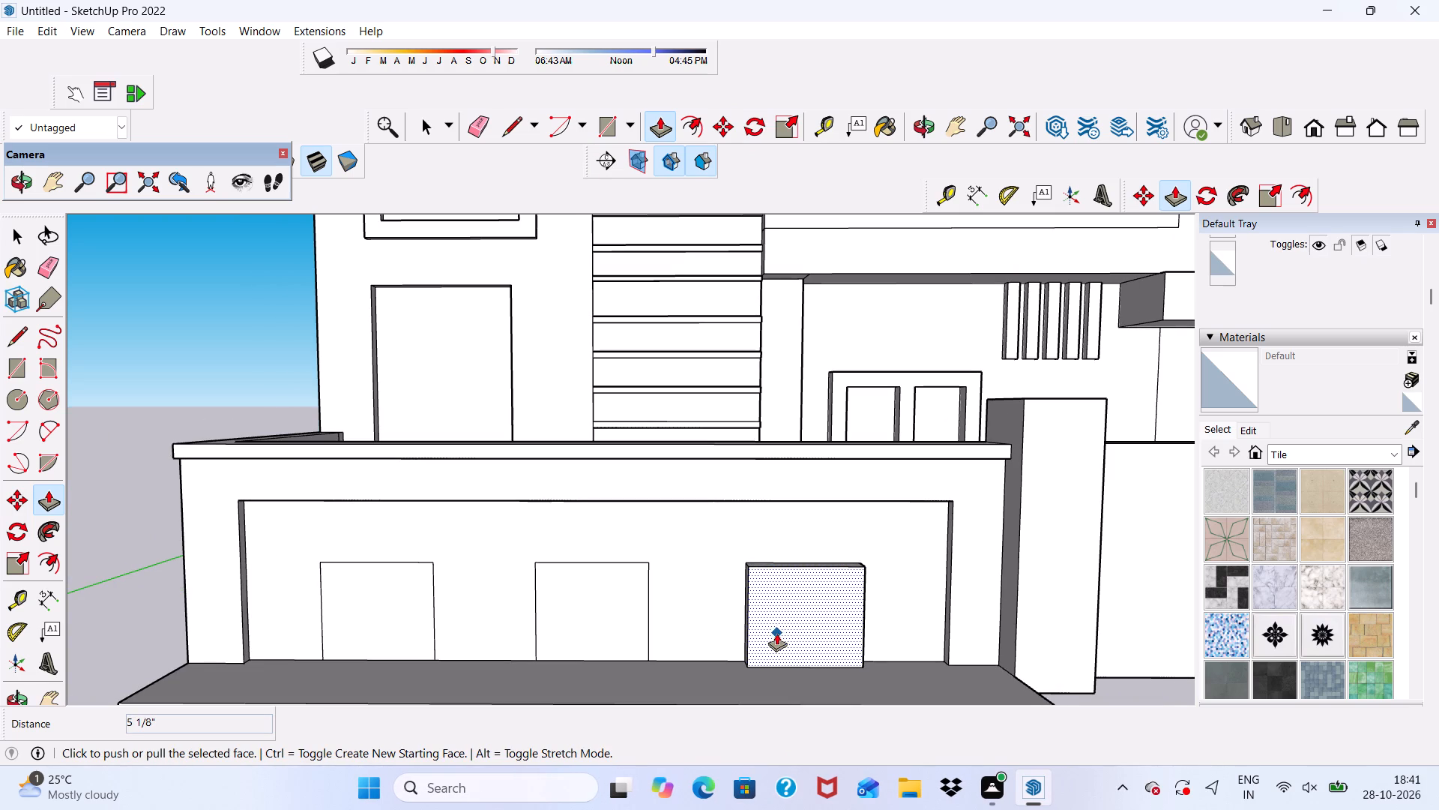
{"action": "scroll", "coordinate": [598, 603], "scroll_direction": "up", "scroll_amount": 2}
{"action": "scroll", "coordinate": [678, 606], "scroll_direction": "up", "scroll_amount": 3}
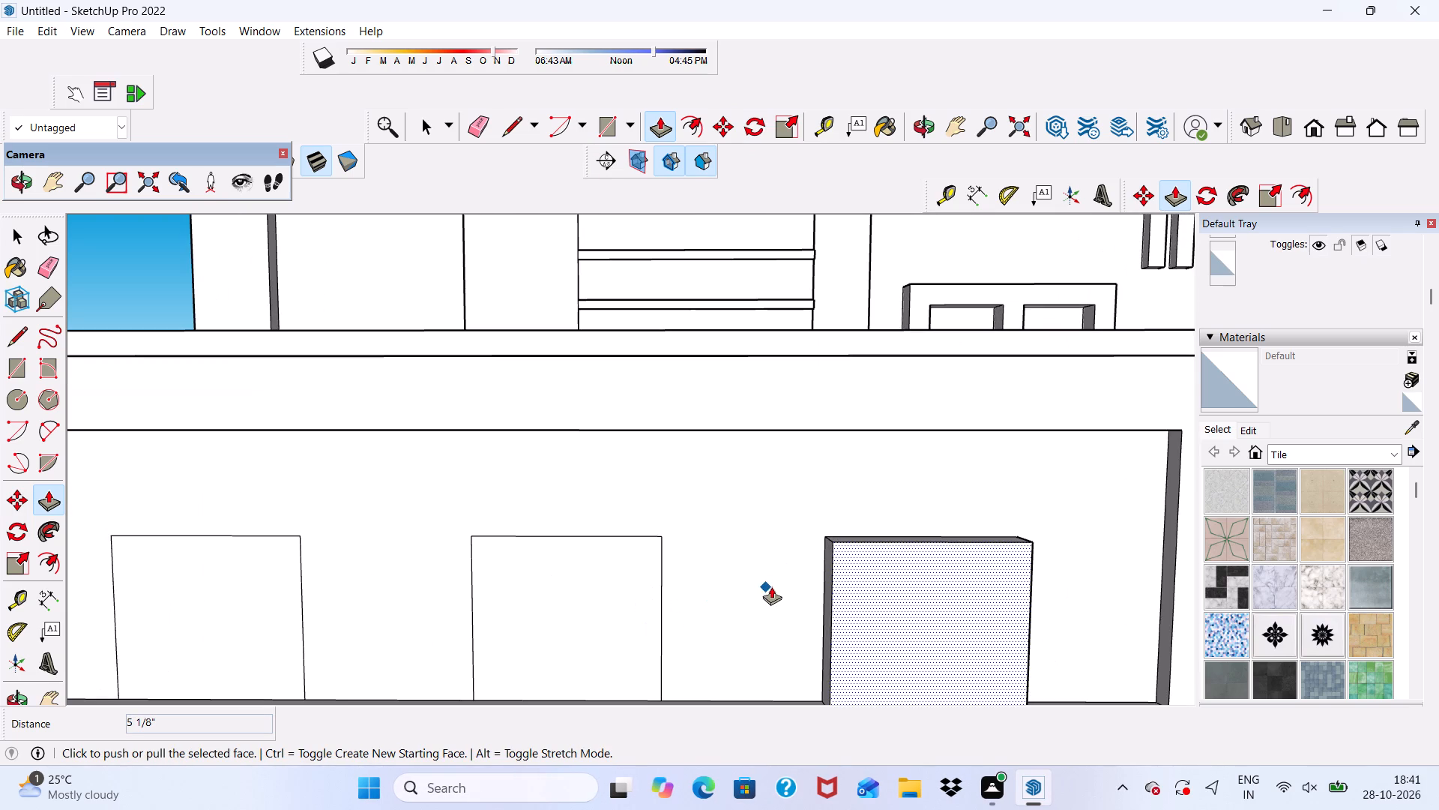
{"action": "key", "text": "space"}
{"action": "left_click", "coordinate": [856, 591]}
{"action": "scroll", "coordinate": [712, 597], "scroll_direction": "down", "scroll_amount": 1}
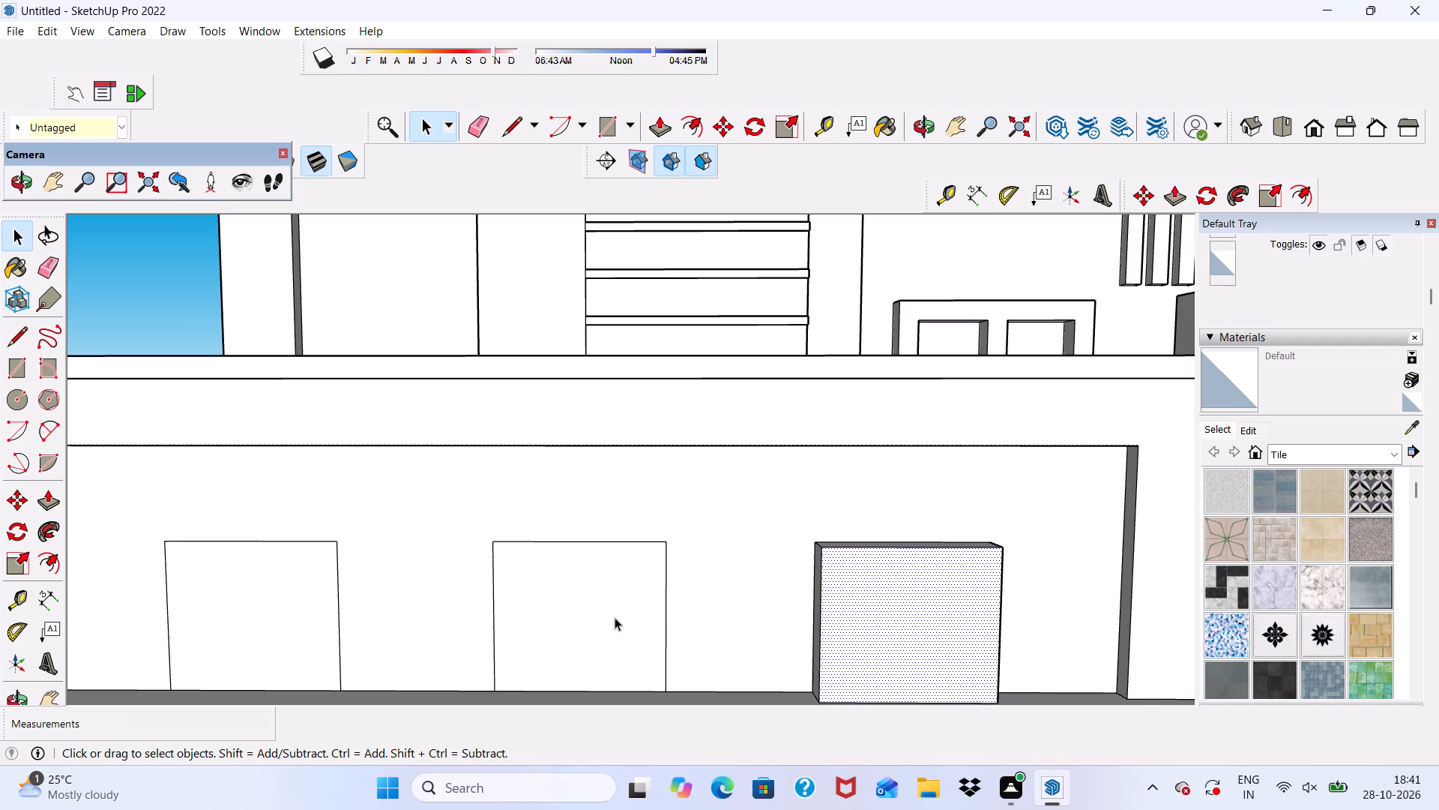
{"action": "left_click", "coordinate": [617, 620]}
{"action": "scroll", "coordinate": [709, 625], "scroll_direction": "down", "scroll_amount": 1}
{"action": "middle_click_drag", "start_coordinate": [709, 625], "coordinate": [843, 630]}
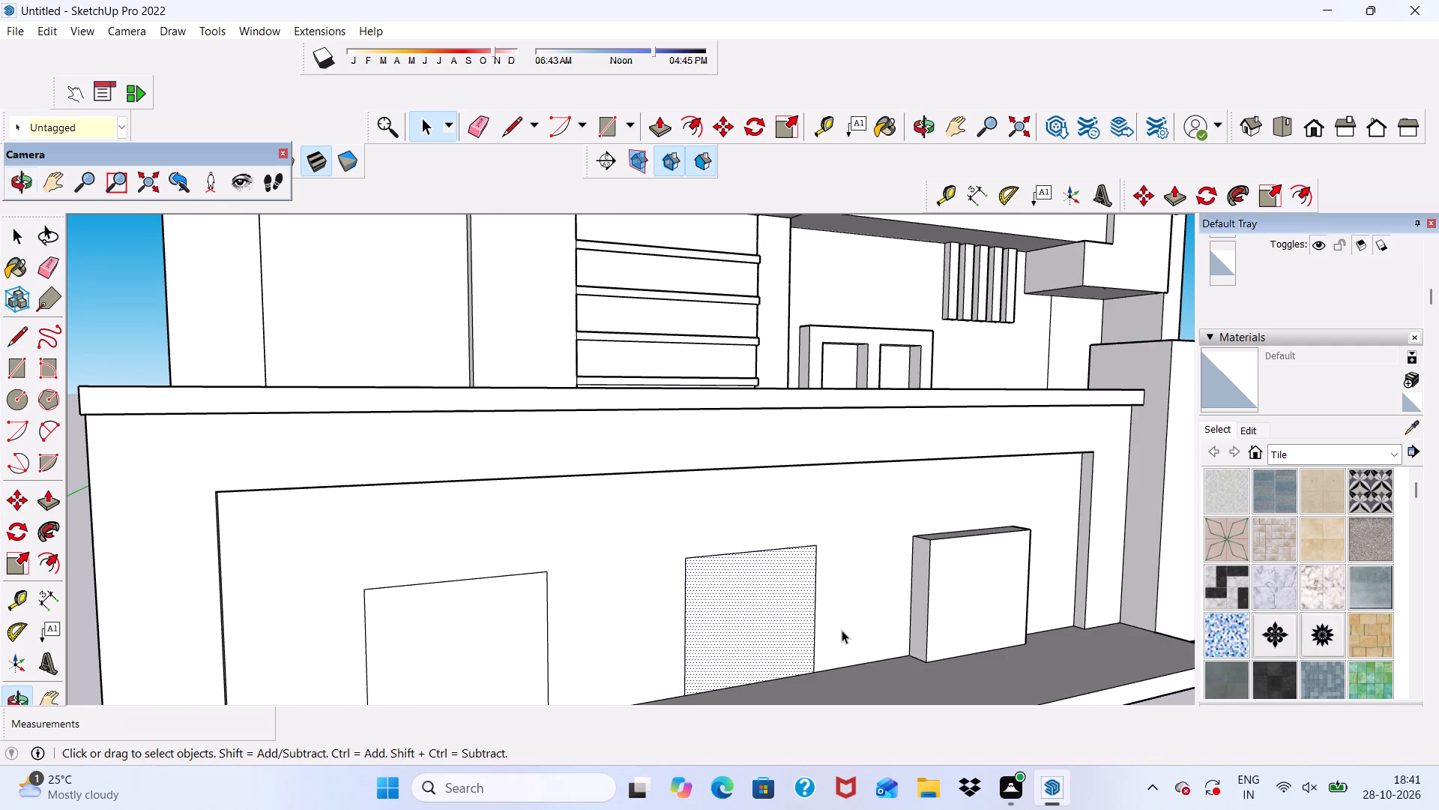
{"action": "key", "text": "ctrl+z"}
Extrude the rectangle nearest the gate pier 3" outward from the front panel.
{"action": "scroll", "coordinate": [926, 593], "scroll_direction": "up", "scroll_amount": 3}
{"action": "left_click", "coordinate": [979, 575]}
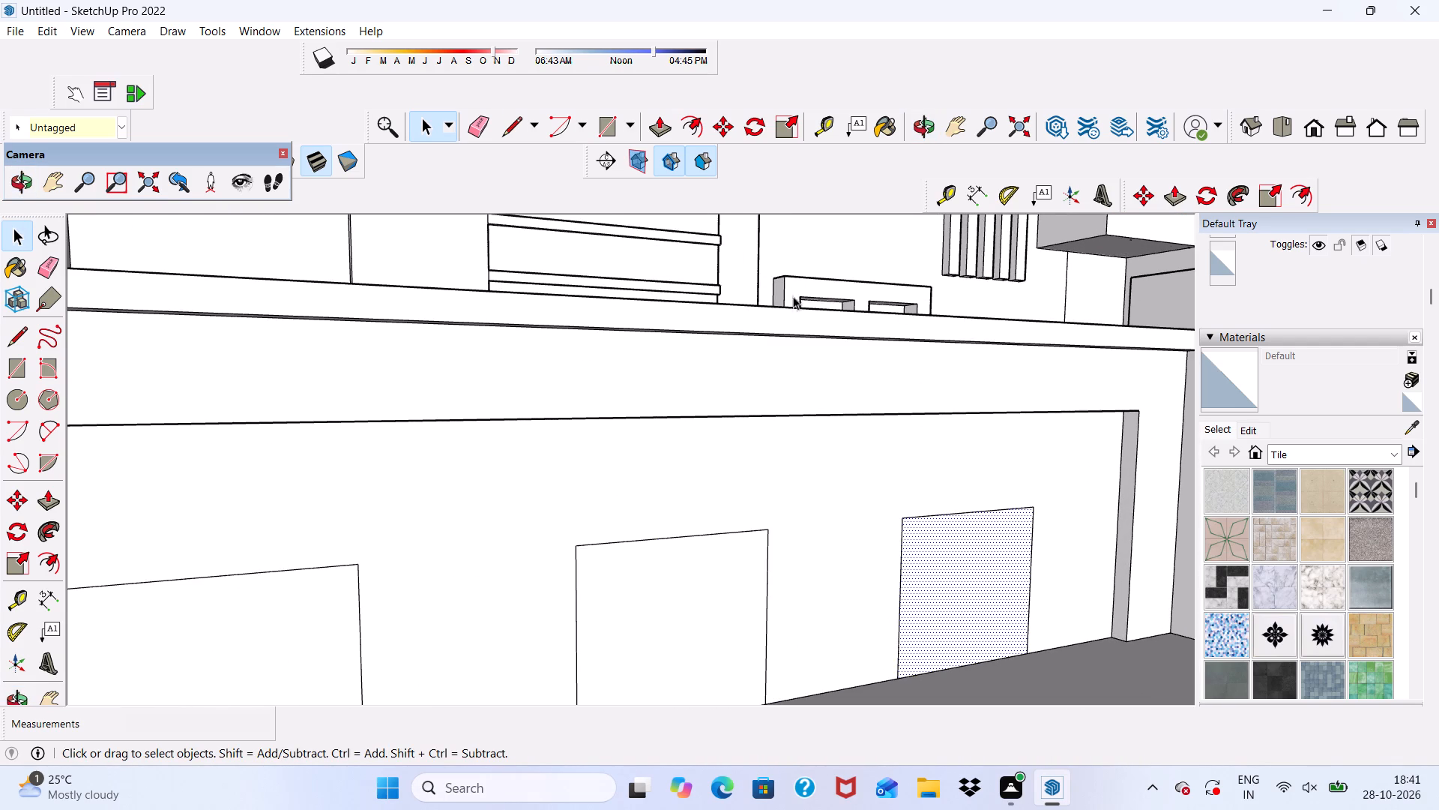
{"action": "left_click", "coordinate": [651, 122]}
{"action": "left_click", "coordinate": [922, 595]}
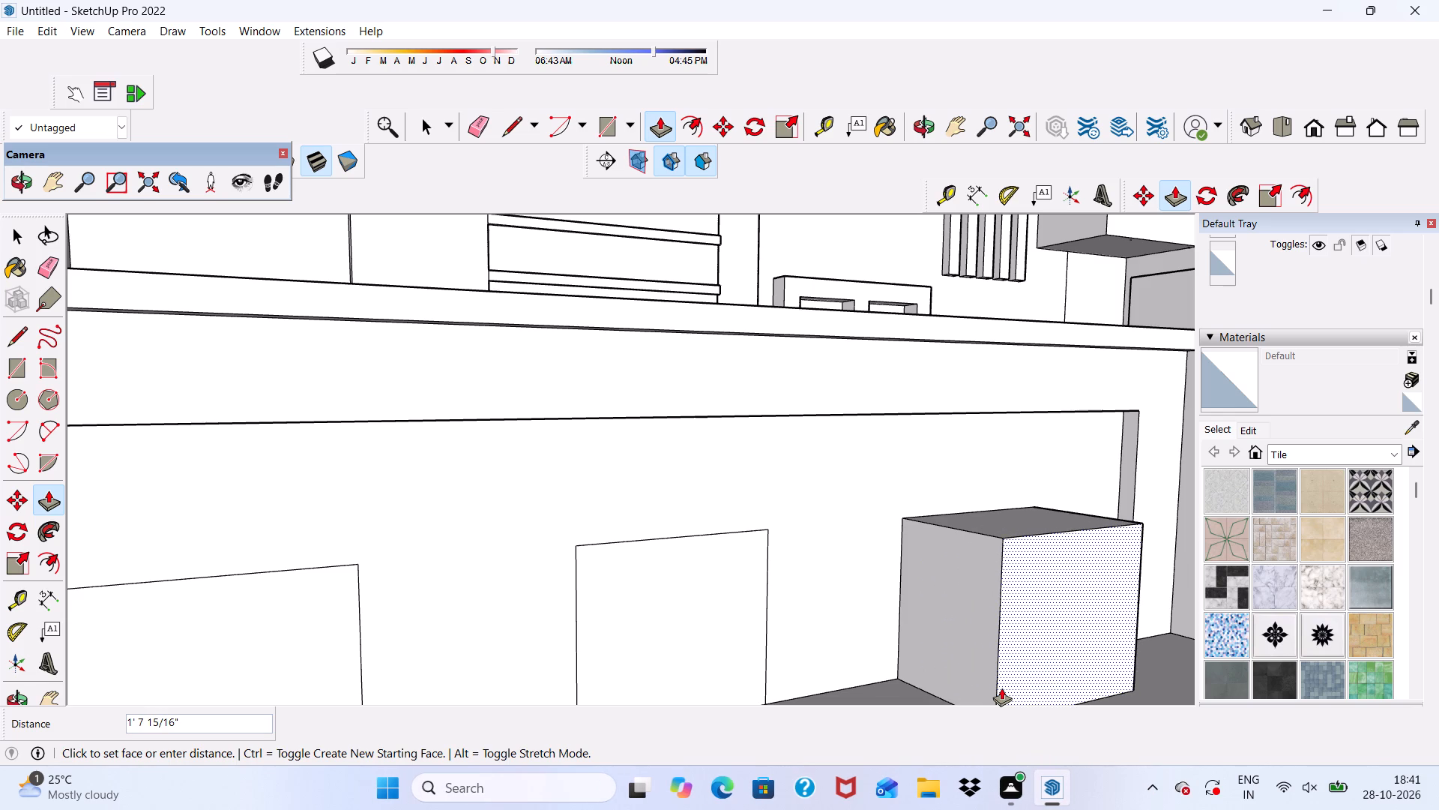
{"action": "key", "text": "3"}
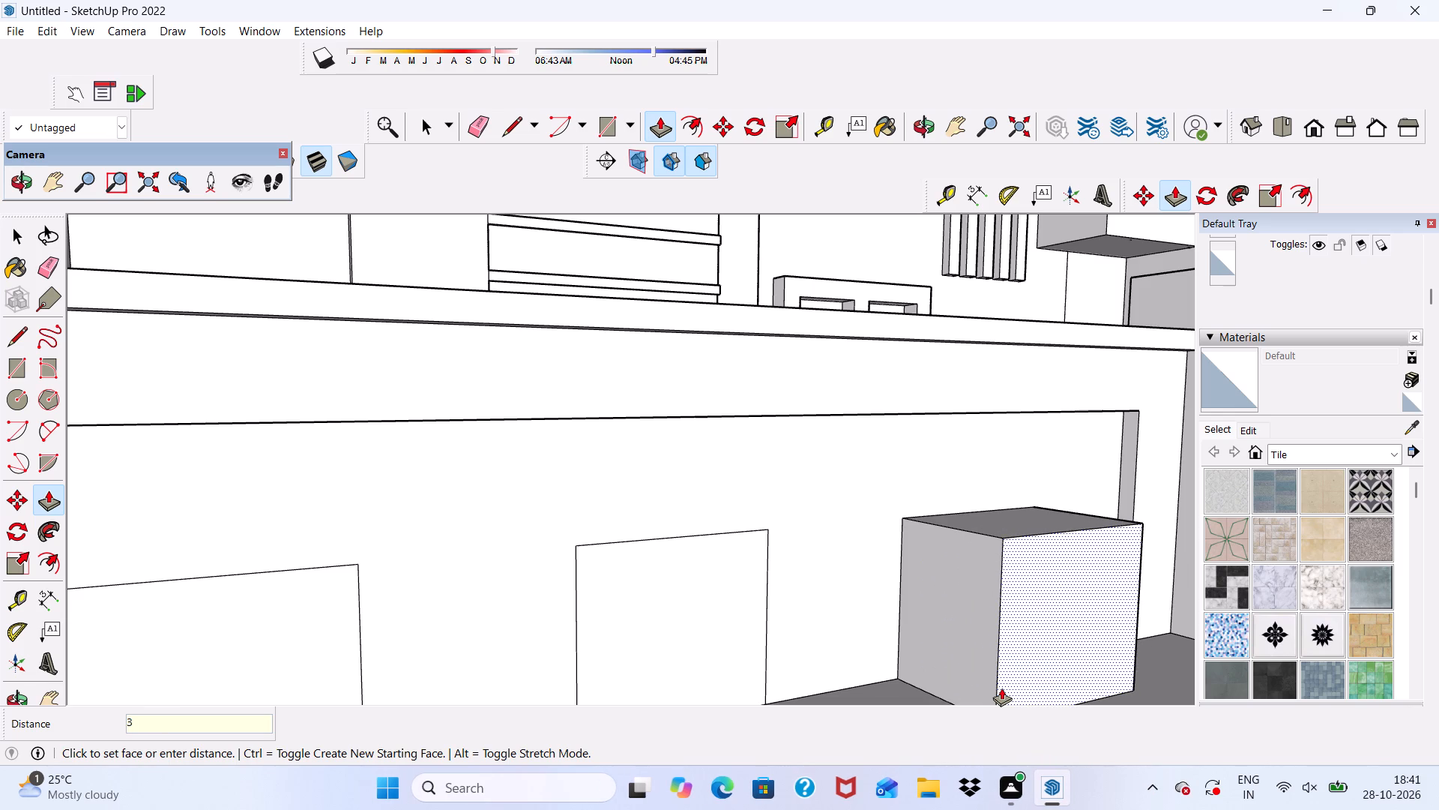
{"action": "key", "text": "shift+quotedbl"}
{"action": "key", "text": "Return"}
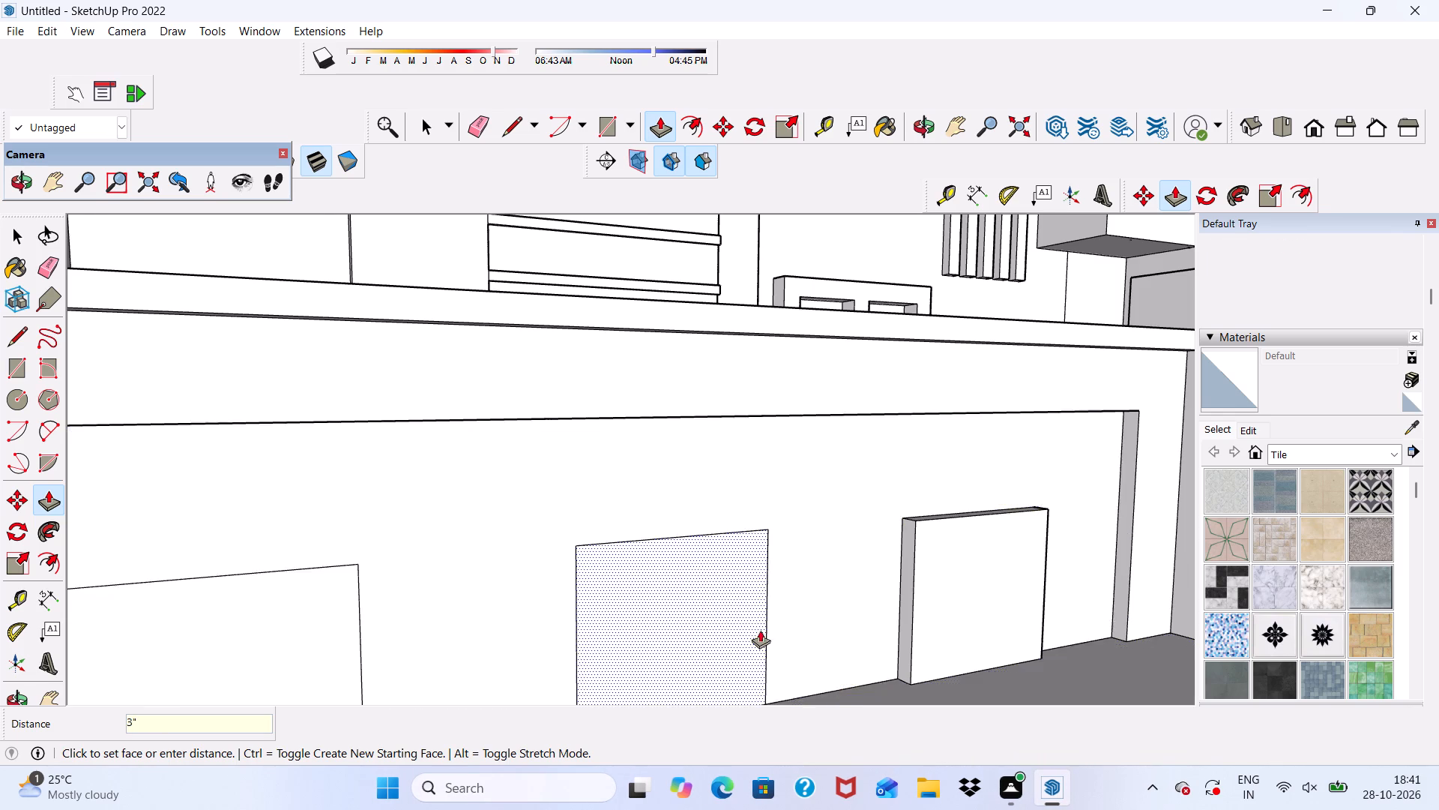
Extrude the middle rectangle 3" outward from the front panel.
{"action": "scroll", "coordinate": [755, 617], "scroll_direction": "up", "scroll_amount": 1}
{"action": "left_click", "coordinate": [692, 609]}
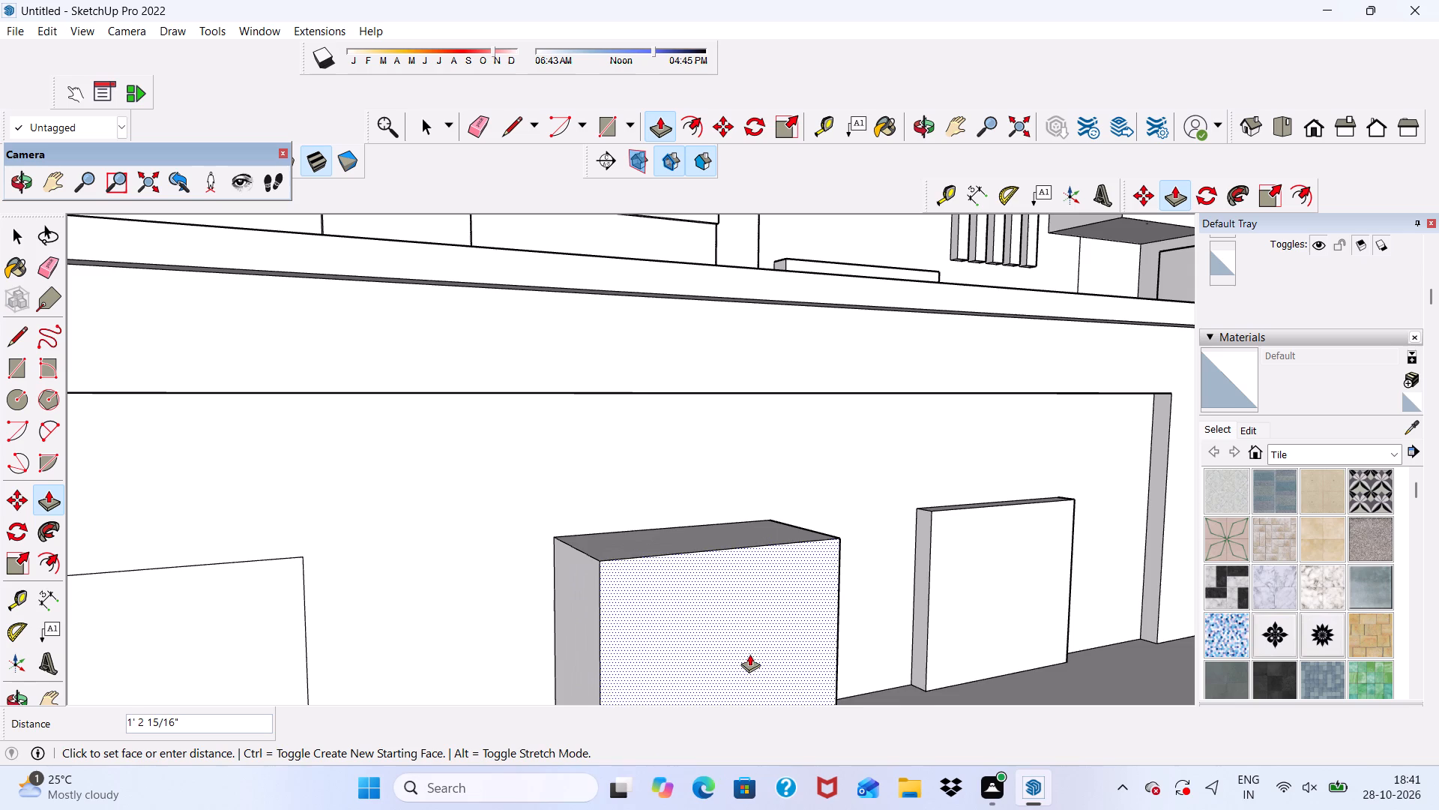
{"action": "key", "text": "3"}
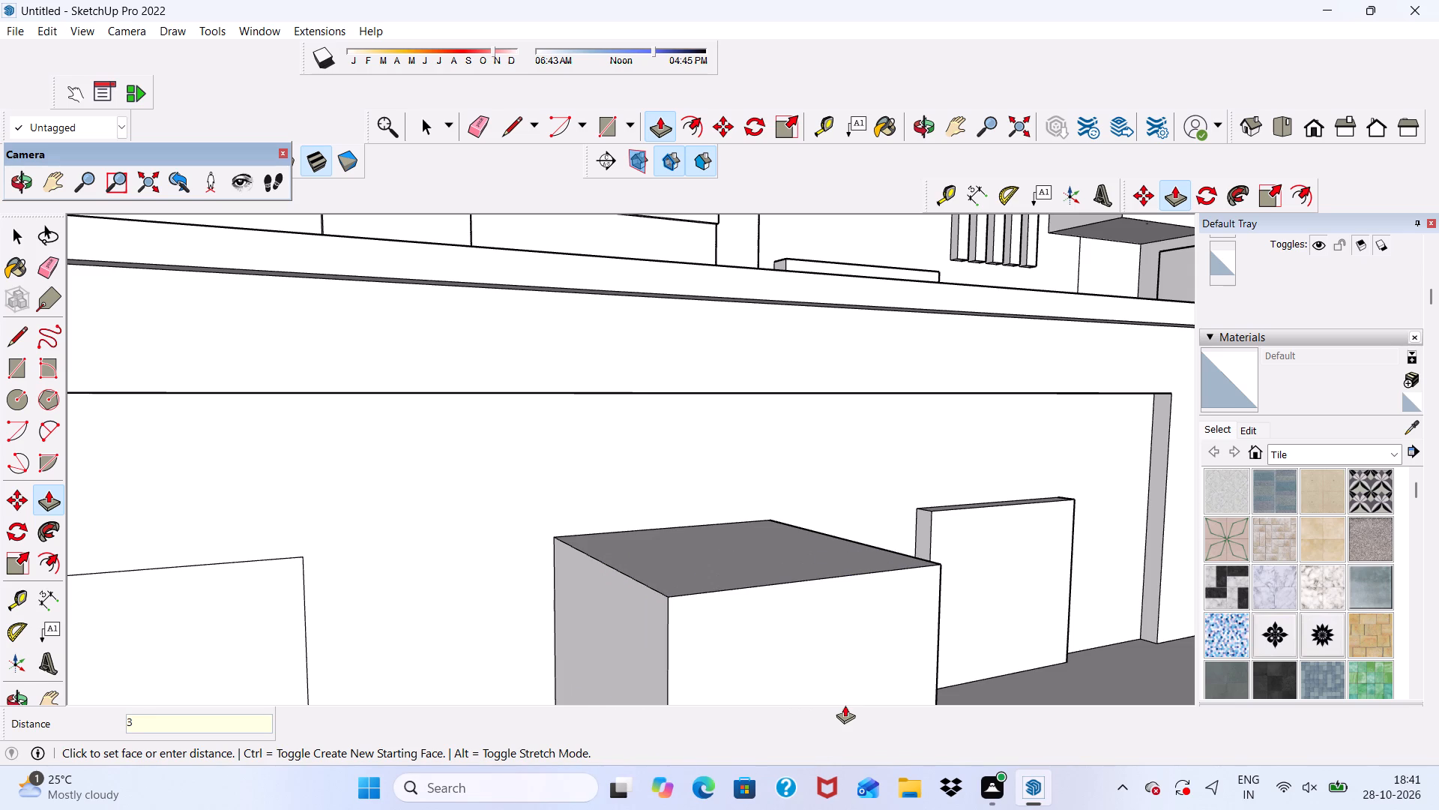
{"action": "key", "text": "shift+quotedbl"}
{"action": "key", "text": "Return"}
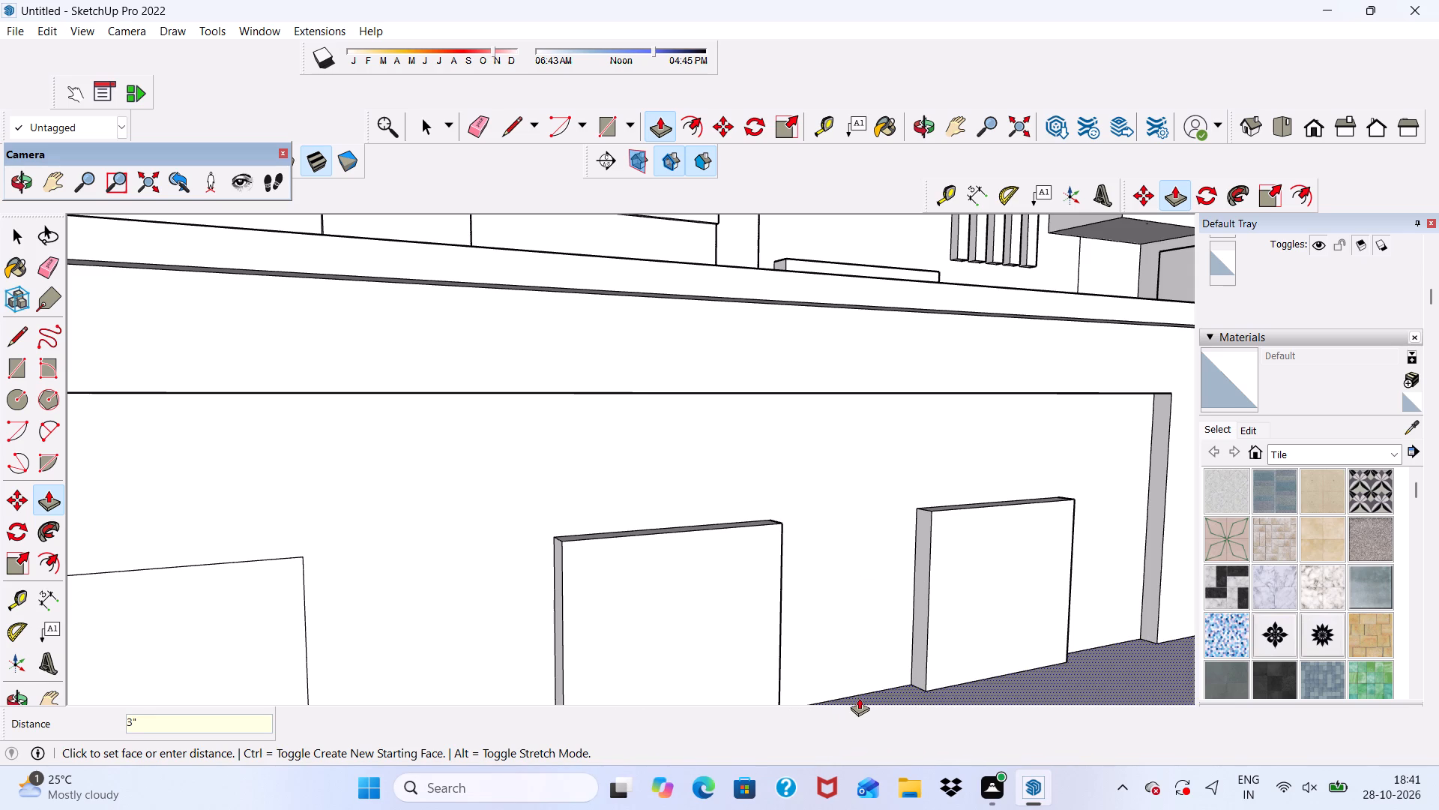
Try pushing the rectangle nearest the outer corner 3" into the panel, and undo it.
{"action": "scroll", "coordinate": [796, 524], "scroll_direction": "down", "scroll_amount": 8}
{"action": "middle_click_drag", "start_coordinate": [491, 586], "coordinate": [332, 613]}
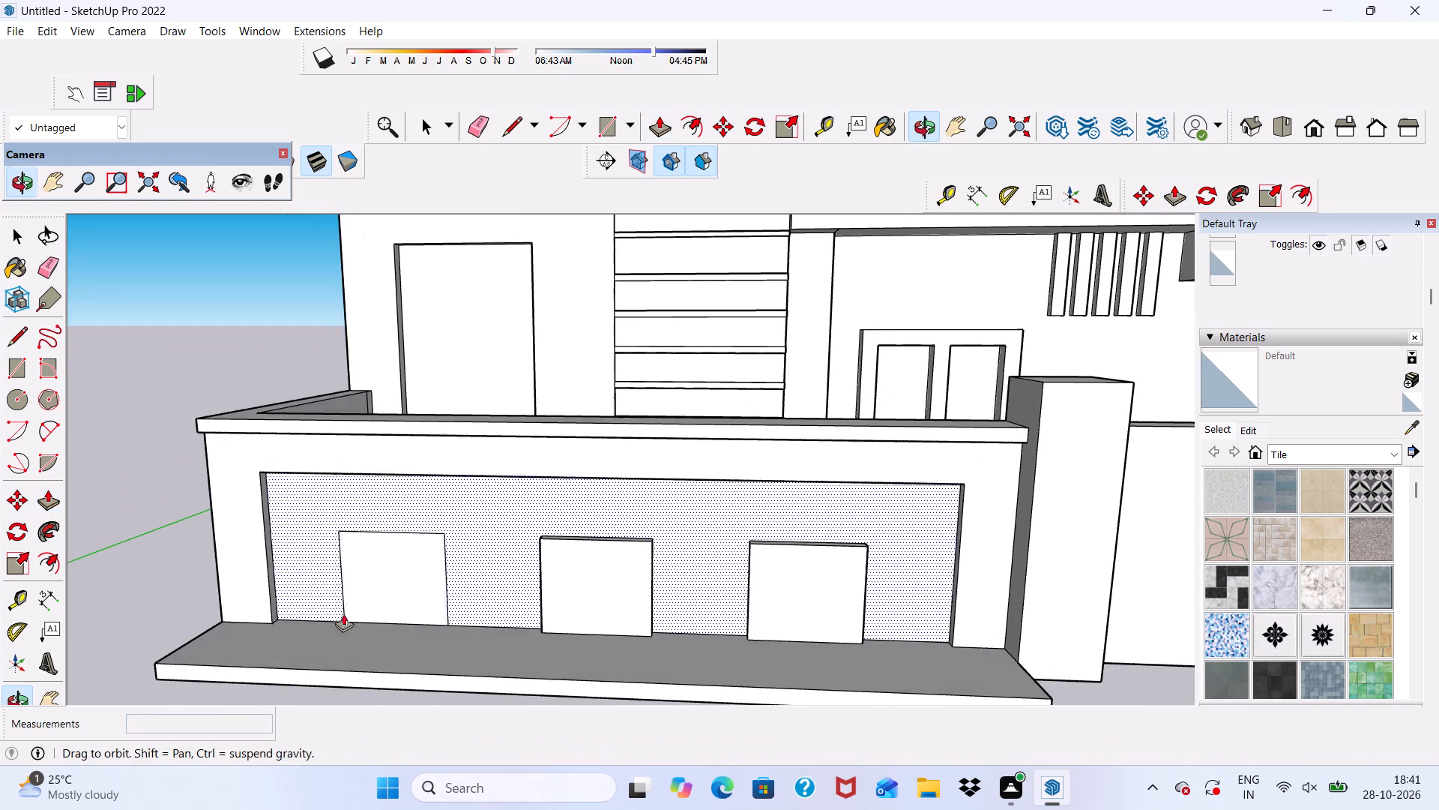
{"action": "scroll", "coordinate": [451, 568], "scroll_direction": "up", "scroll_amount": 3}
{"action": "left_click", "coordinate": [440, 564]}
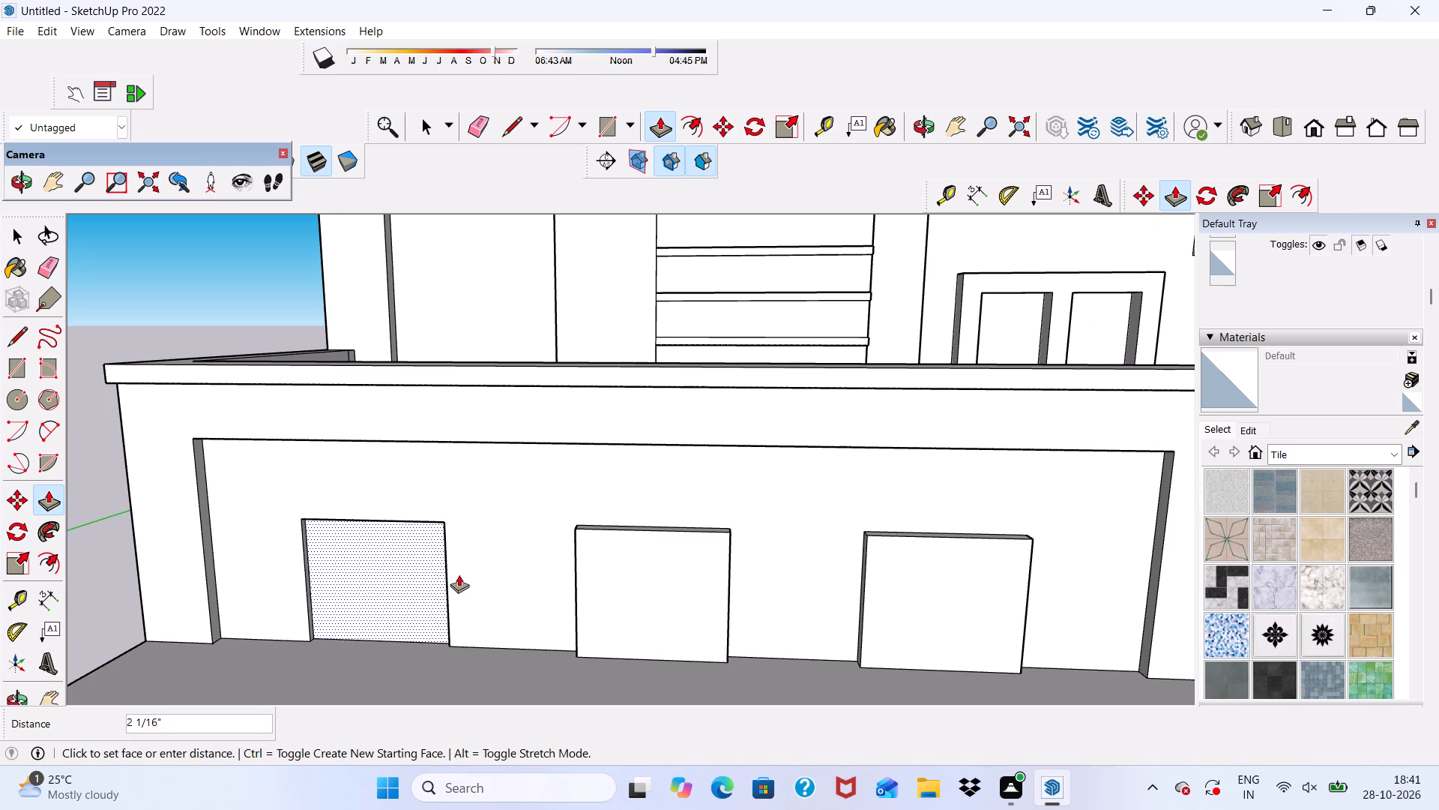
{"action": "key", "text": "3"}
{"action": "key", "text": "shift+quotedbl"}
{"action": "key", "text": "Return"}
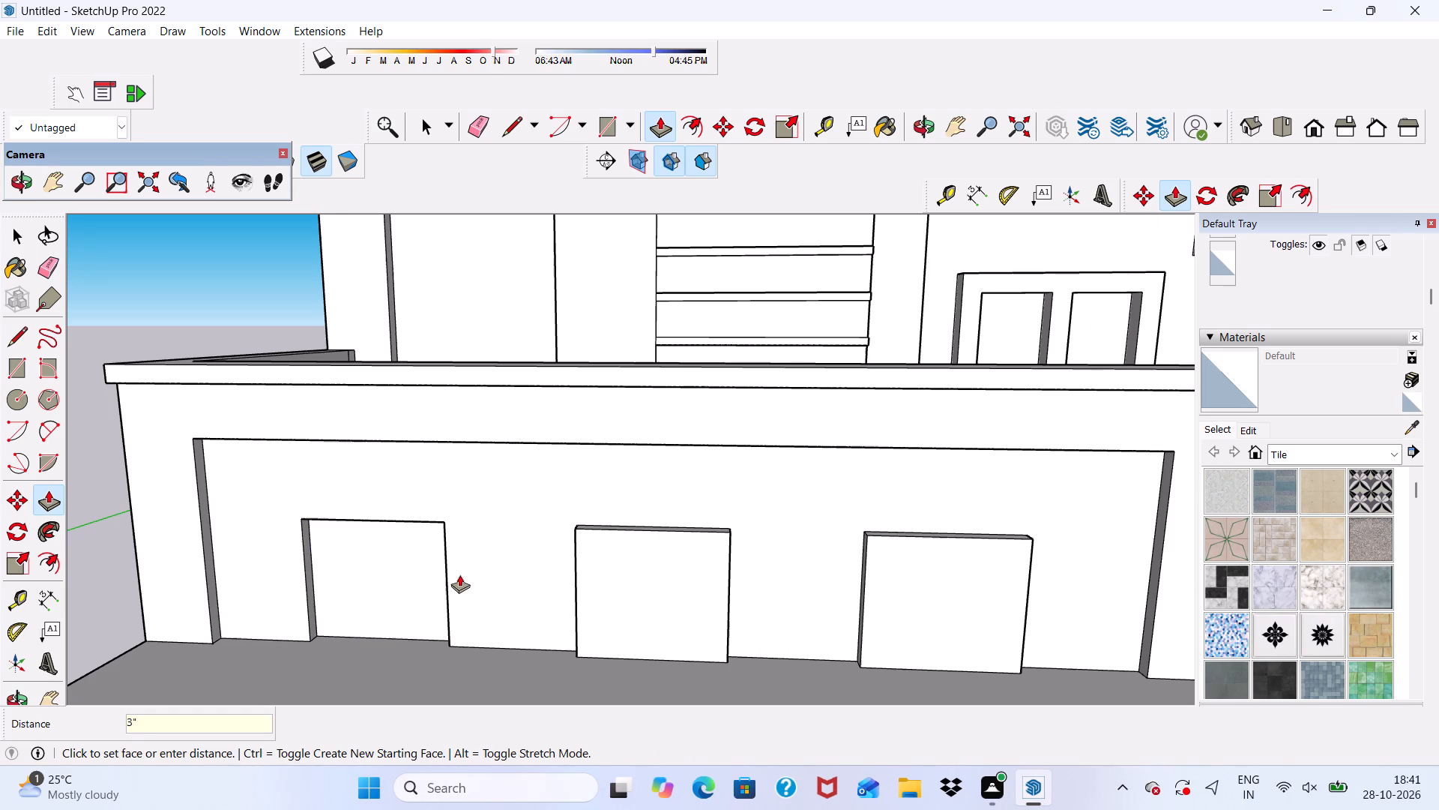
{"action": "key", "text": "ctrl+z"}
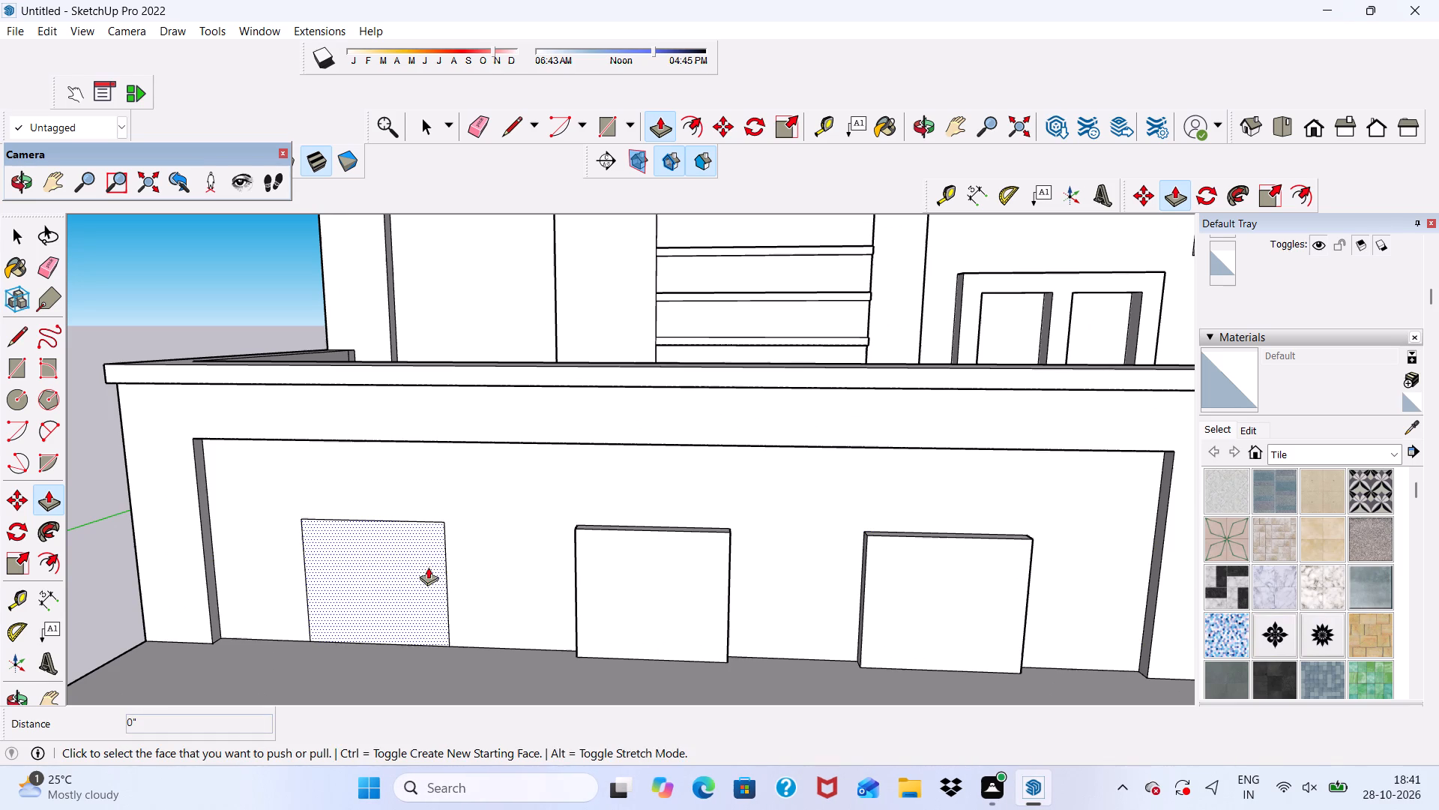
Extrude the rectangle nearest the outer corner 3" outward from the front panel.
{"action": "left_click", "coordinate": [387, 569]}
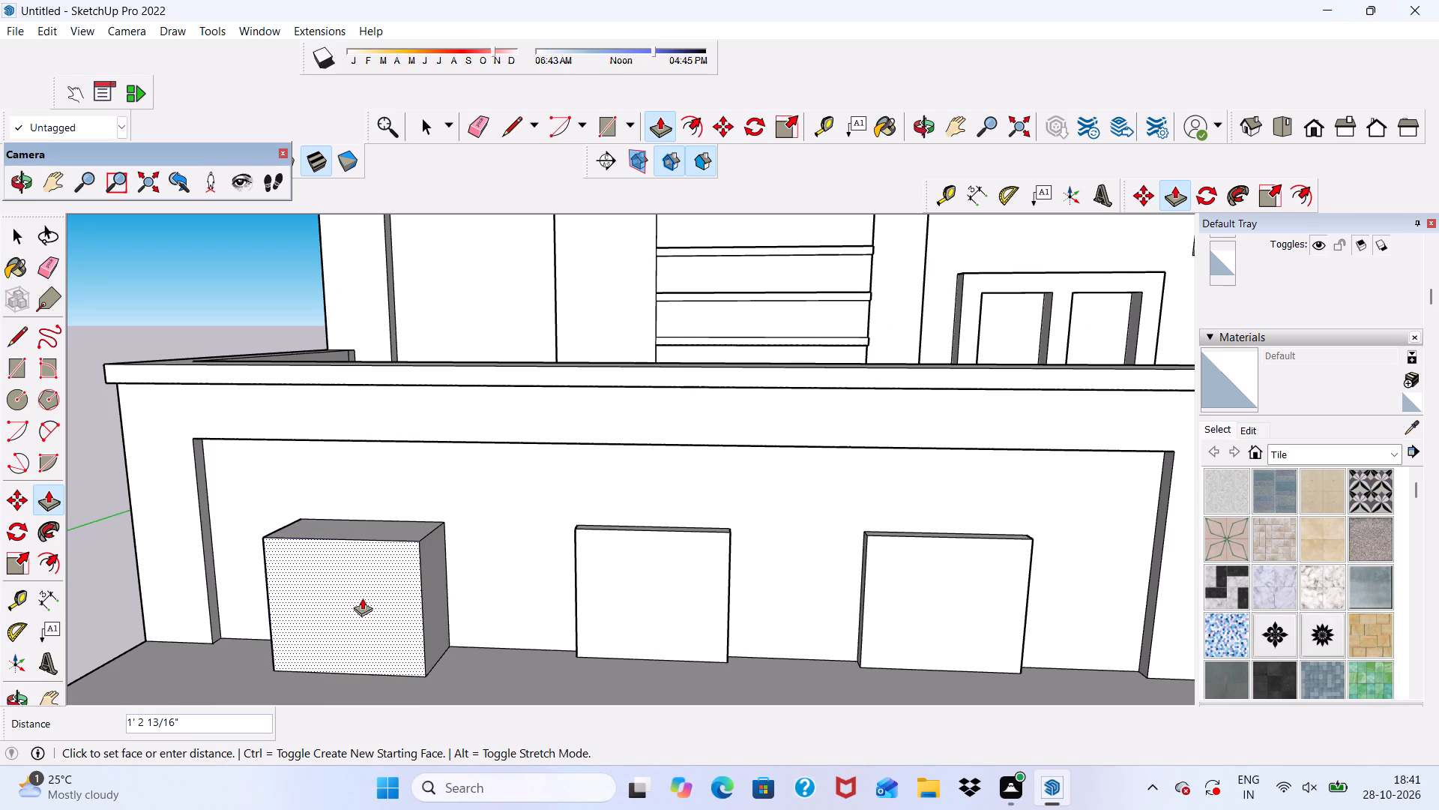
{"action": "key", "text": "3"}
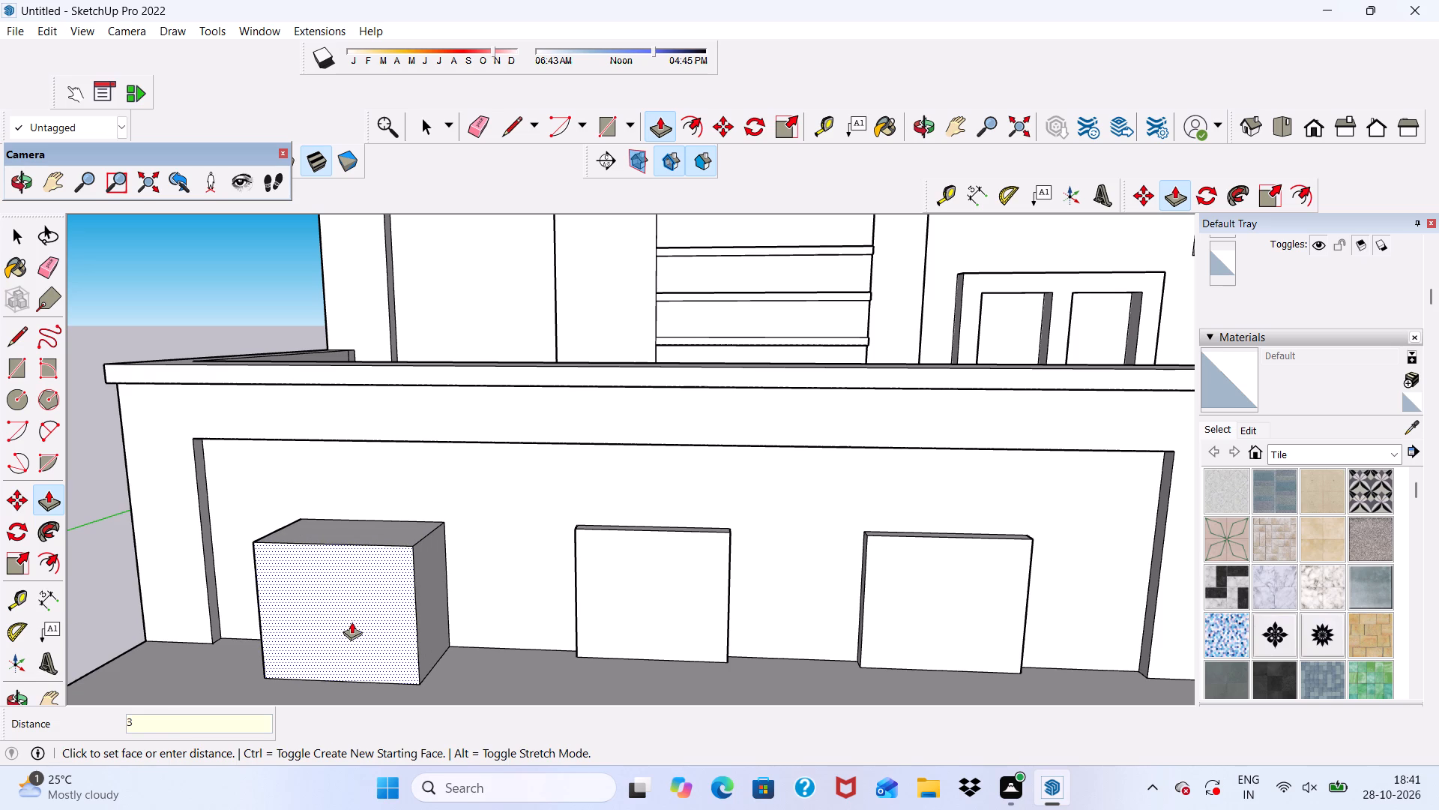
{"action": "key", "text": "shift+quotedbl"}
{"action": "key", "text": "Return"}
Examine the raised blocks, the boundary wall and the whole house front from several angles and distances.
{"action": "scroll", "coordinate": [561, 715], "scroll_direction": "down", "scroll_amount": 2}
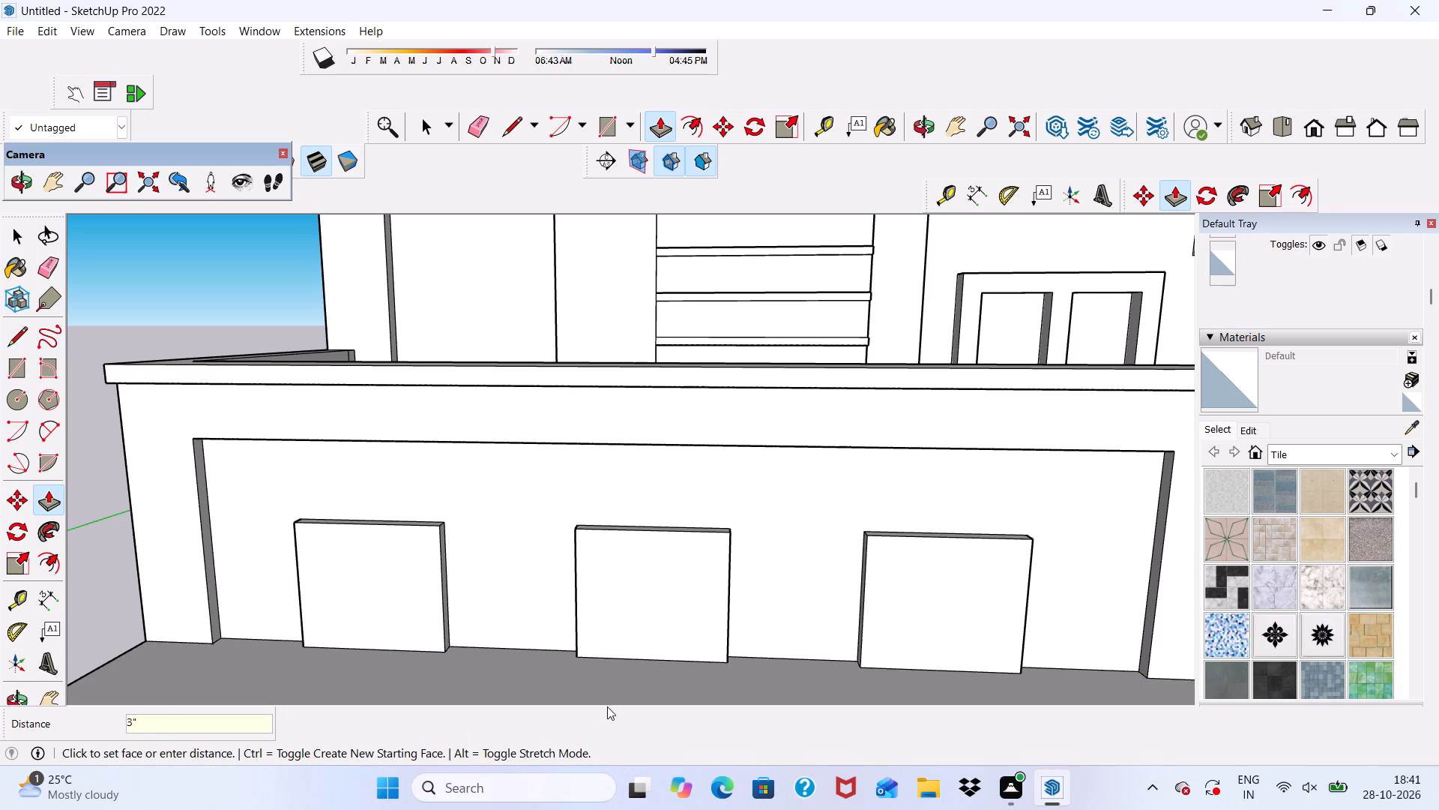
{"action": "scroll", "coordinate": [607, 706], "scroll_direction": "down", "scroll_amount": 2}
{"action": "scroll", "coordinate": [576, 704], "scroll_direction": "up", "scroll_amount": 1}
{"action": "scroll", "coordinate": [621, 616], "scroll_direction": "down", "scroll_amount": 2}
{"action": "key", "text": "space"}
{"action": "scroll", "coordinate": [730, 586], "scroll_direction": "down", "scroll_amount": 2}
{"action": "middle_click_drag", "start_coordinate": [731, 586], "coordinate": [737, 539]}
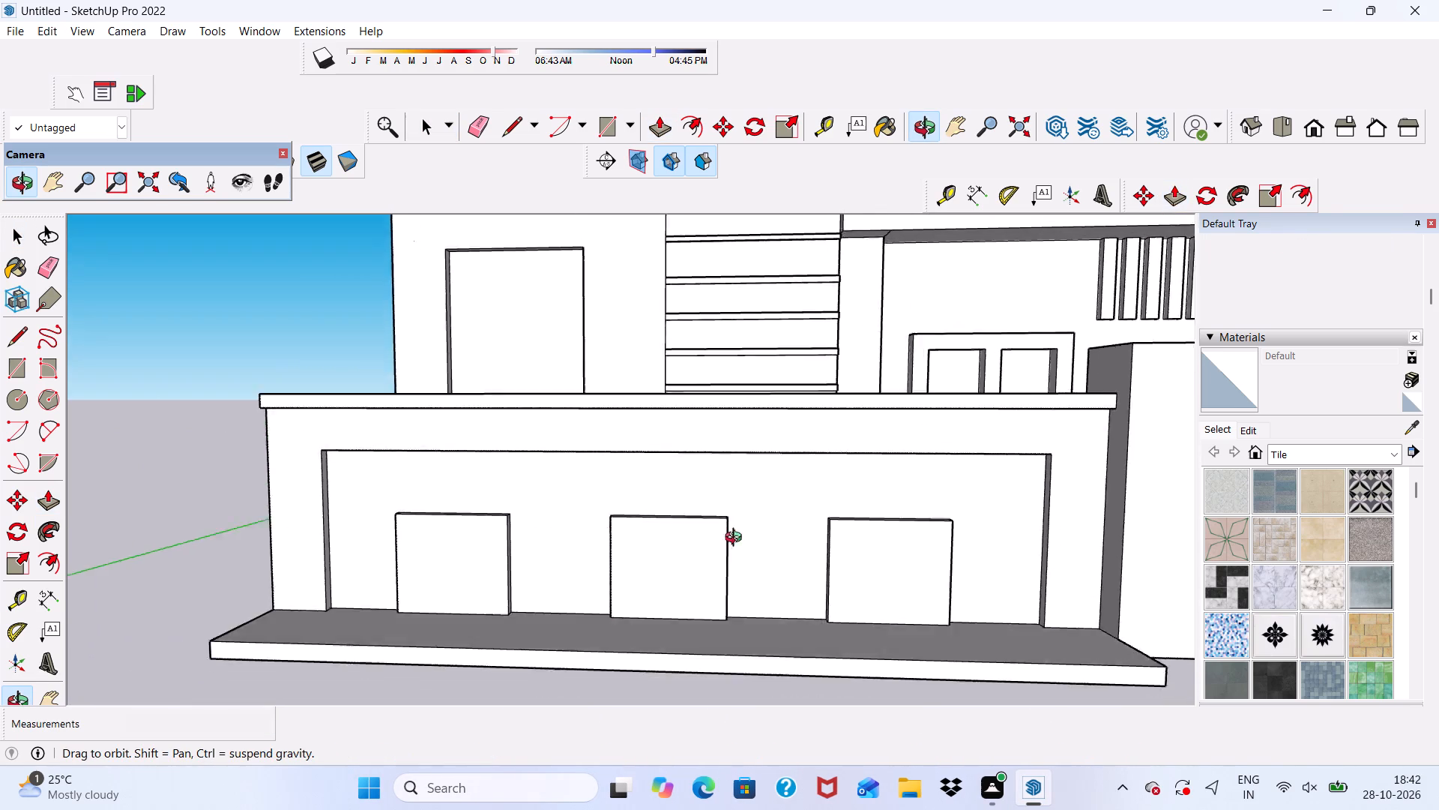
{"action": "middle_click_drag", "start_coordinate": [737, 539], "coordinate": [713, 600]}
{"action": "scroll", "coordinate": [702, 555], "scroll_direction": "up", "scroll_amount": 1}
{"action": "scroll", "coordinate": [567, 514], "scroll_direction": "down", "scroll_amount": 9}
{"action": "middle_click_drag", "start_coordinate": [642, 543], "coordinate": [643, 544]}
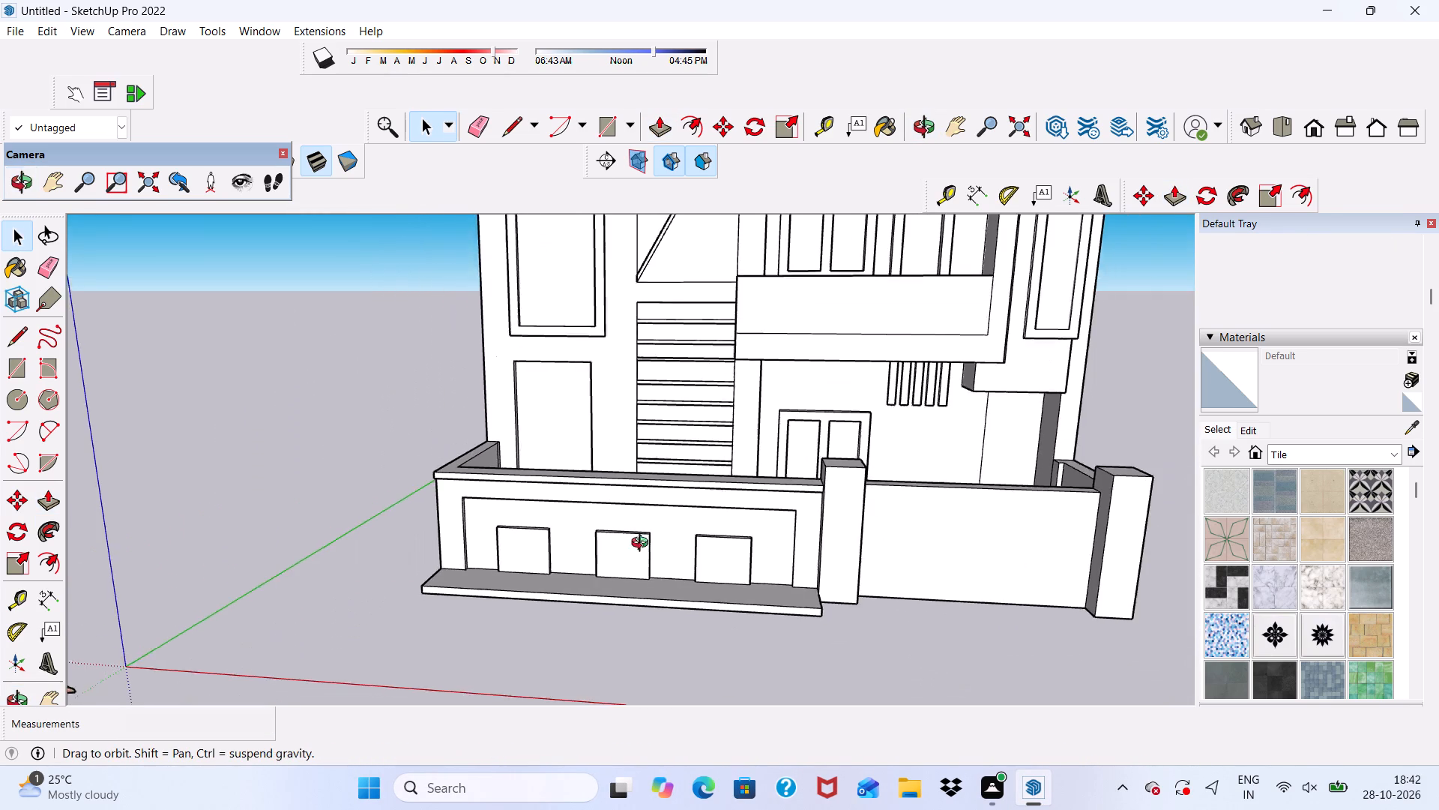
{"action": "middle_click_drag", "start_coordinate": [643, 544], "coordinate": [600, 553]}
{"action": "scroll", "coordinate": [450, 557], "scroll_direction": "down", "scroll_amount": 7}
{"action": "middle_click_drag", "start_coordinate": [465, 544], "coordinate": [477, 488]}
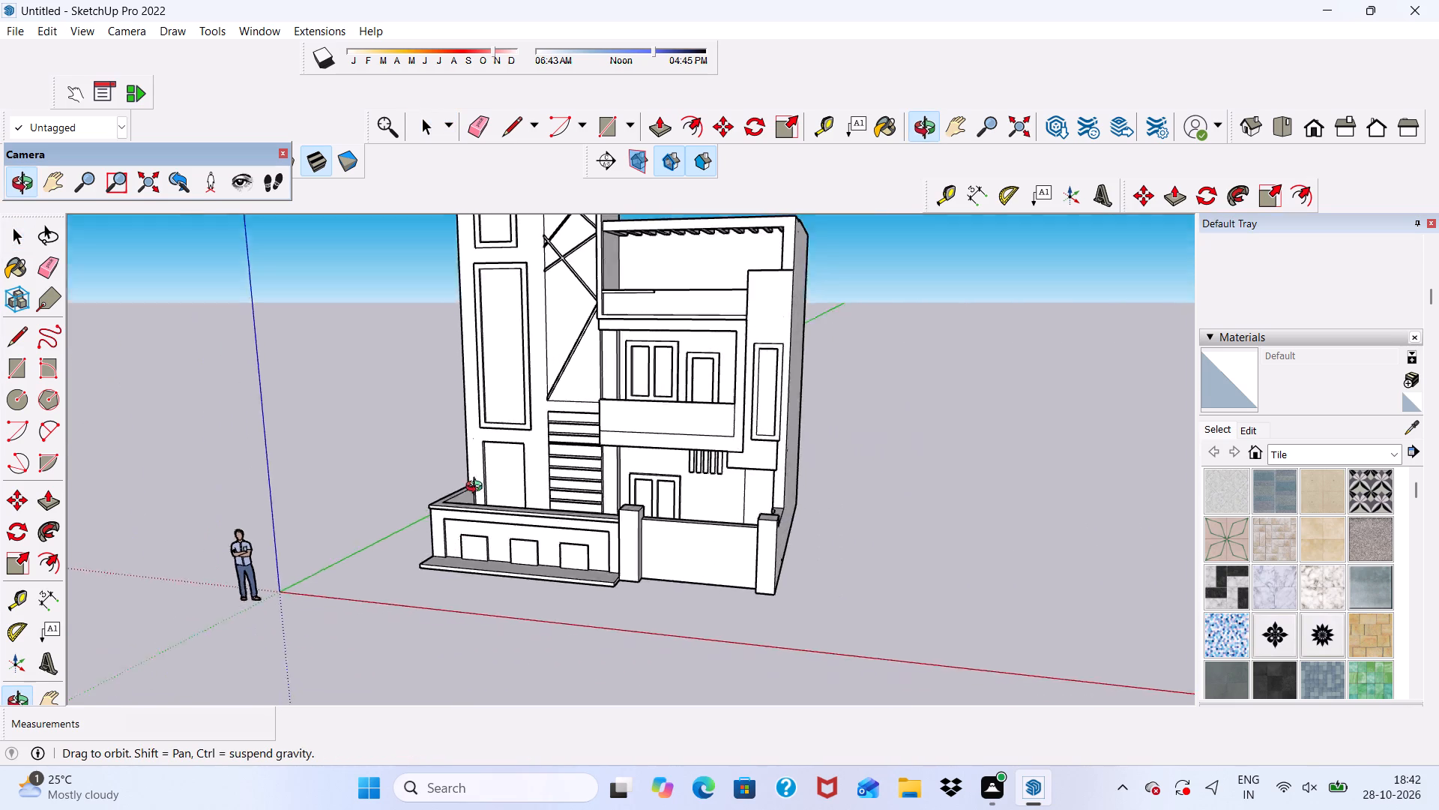
{"action": "middle_click_drag", "start_coordinate": [477, 488], "coordinate": [507, 501]}
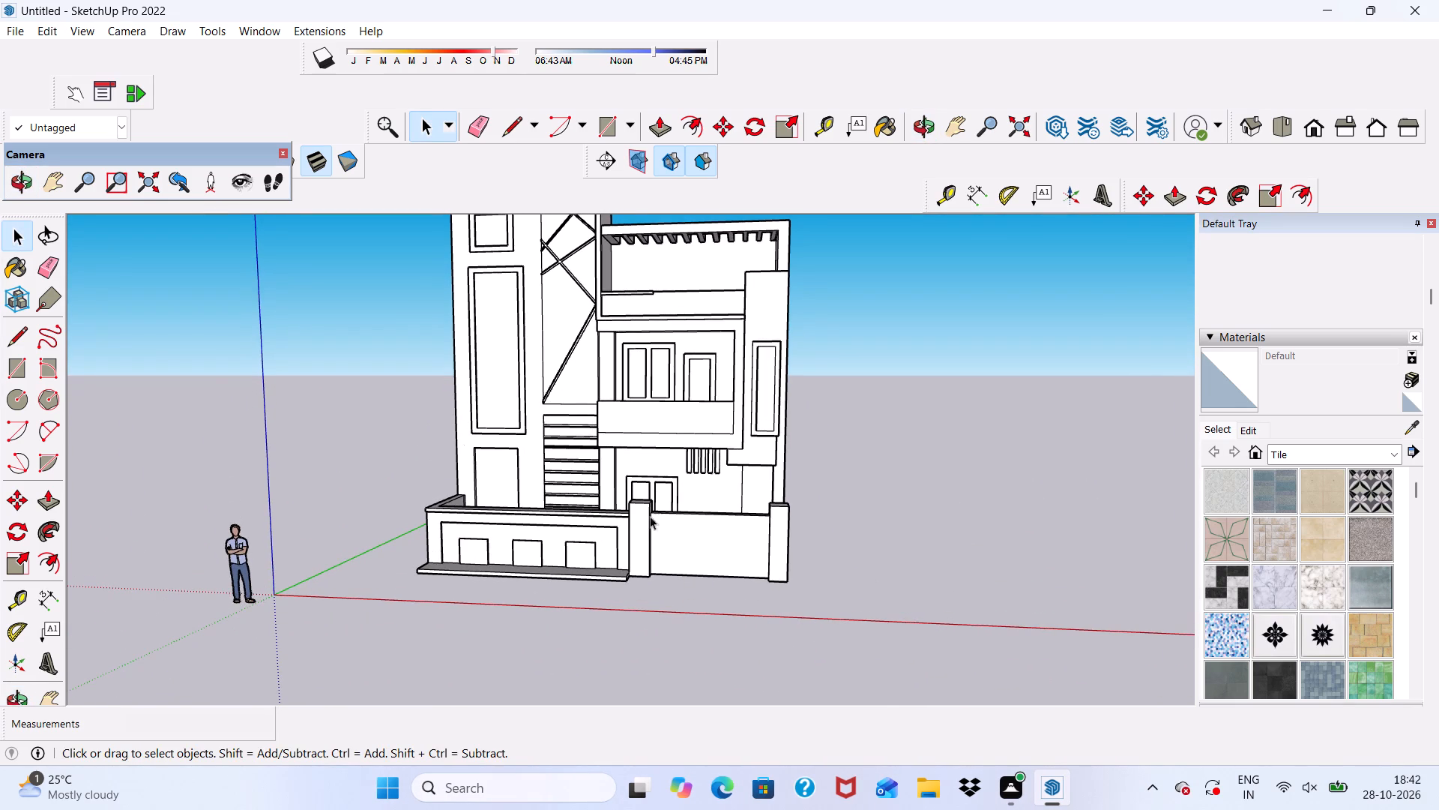
Offset the outline of the gate face between the two piers inward by 6".
{"action": "scroll", "coordinate": [650, 526], "scroll_direction": "up", "scroll_amount": 4}
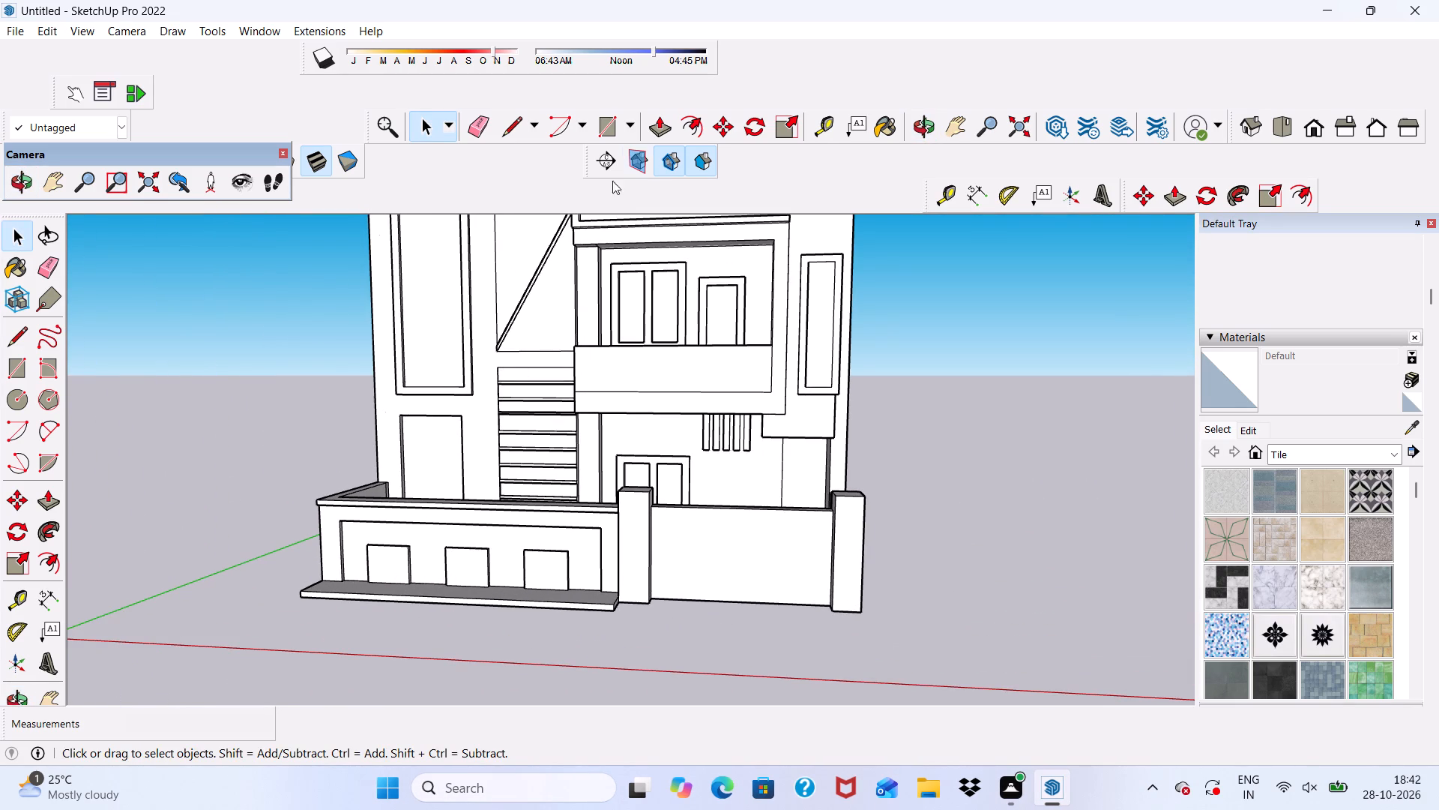
{"action": "left_click", "coordinate": [700, 121]}
{"action": "scroll", "coordinate": [711, 466], "scroll_direction": "up", "scroll_amount": 7}
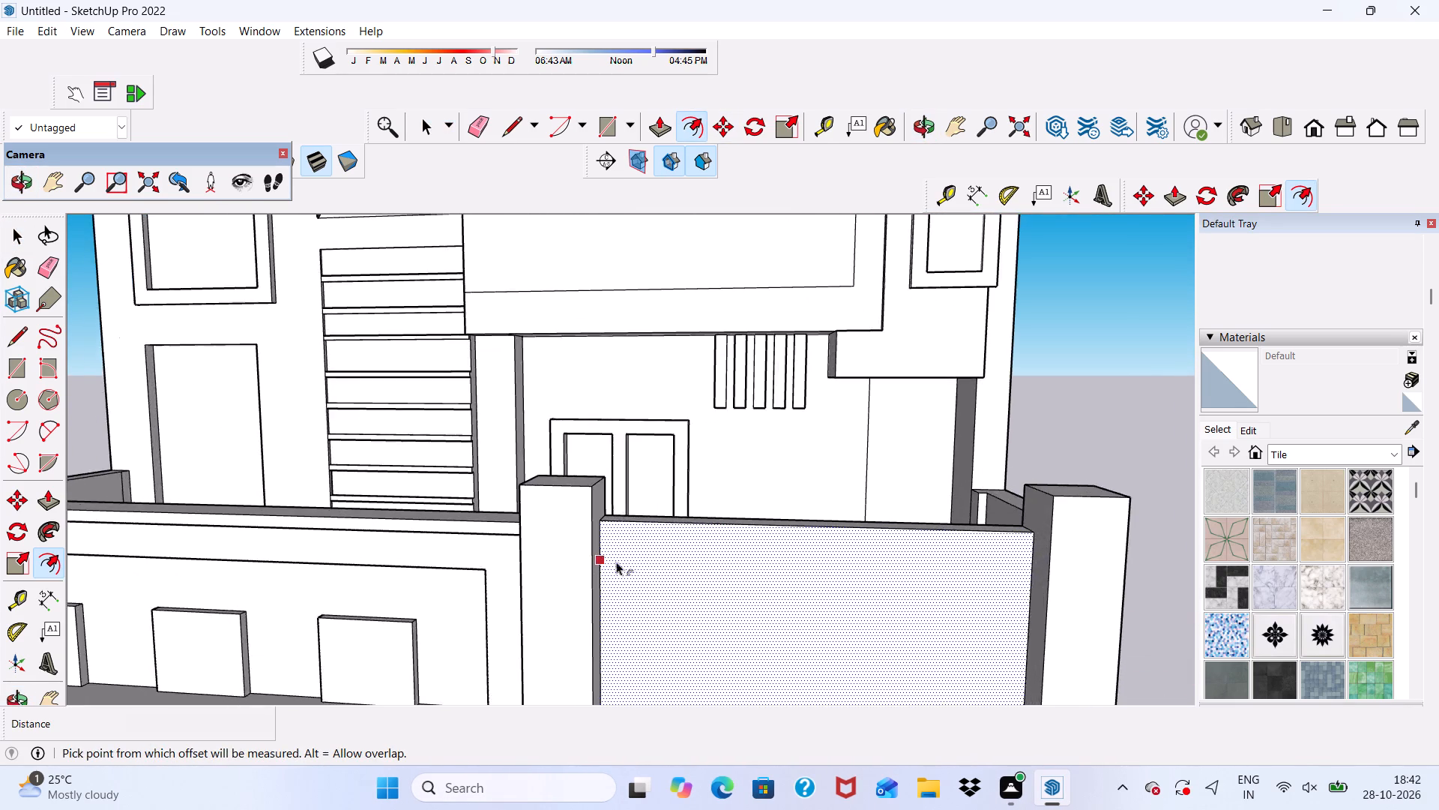
{"action": "scroll", "coordinate": [616, 562], "scroll_direction": "up", "scroll_amount": 3}
{"action": "left_click", "coordinate": [626, 525]}
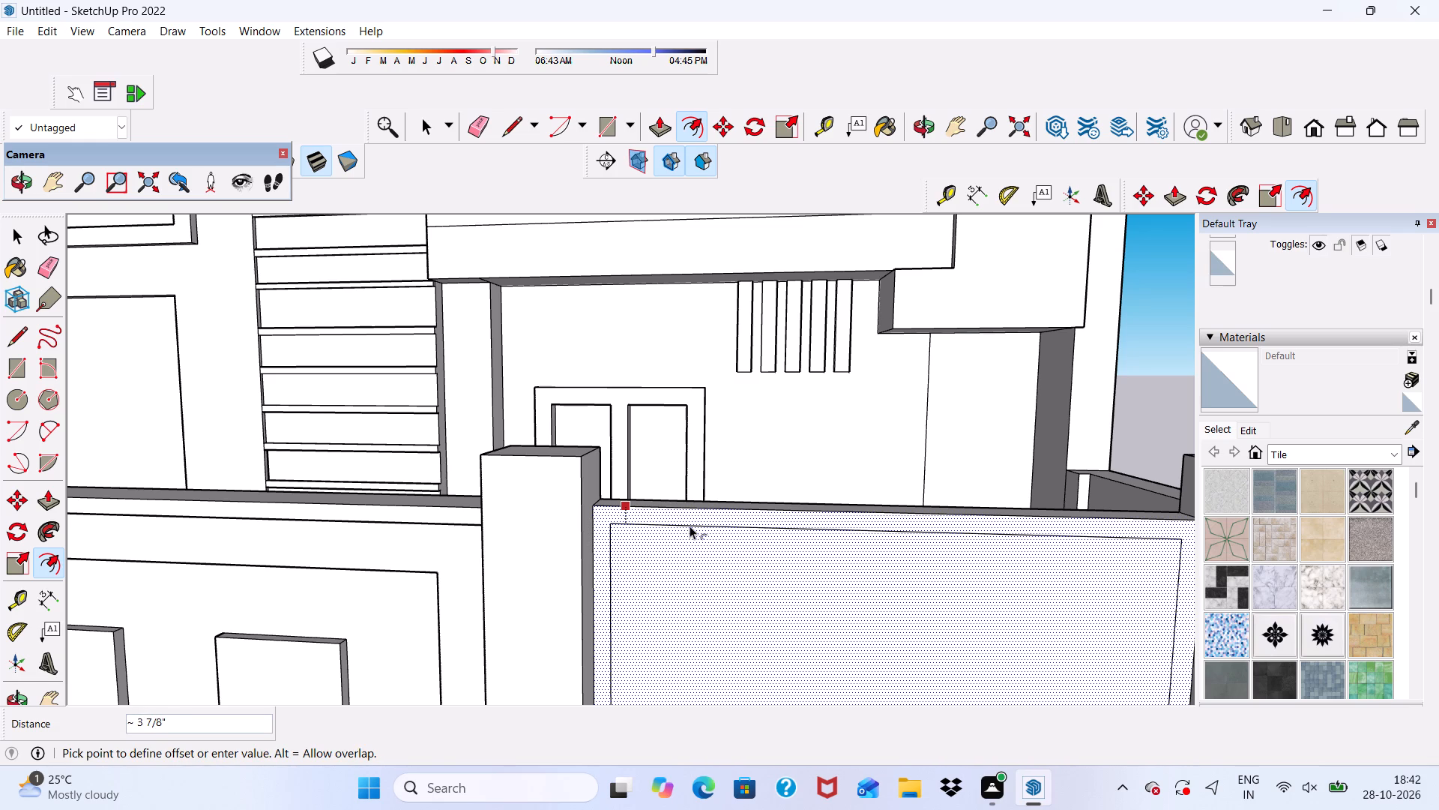
{"action": "key", "text": "6"}
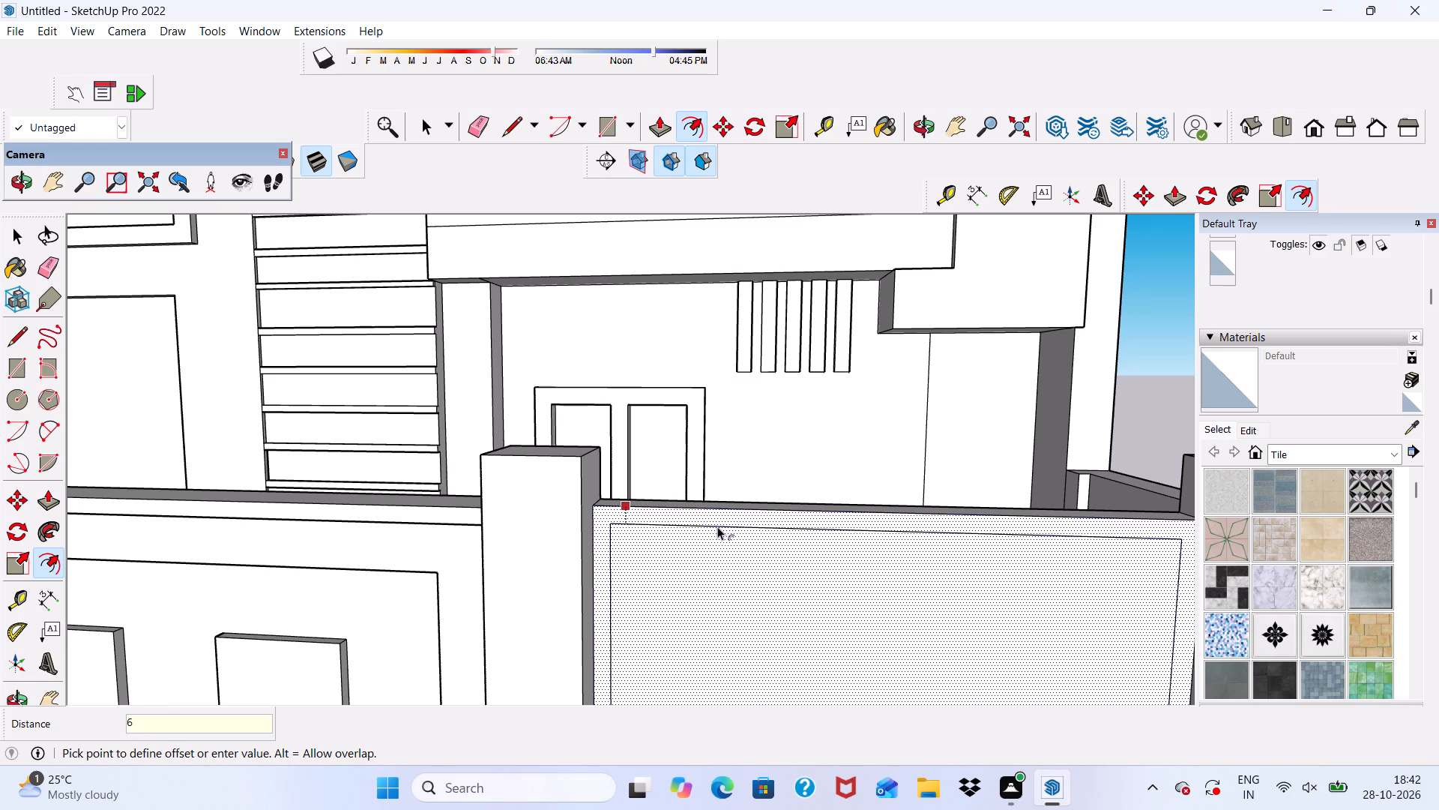
{"action": "key", "text": "shift+quotedbl"}
{"action": "key", "text": "Return"}
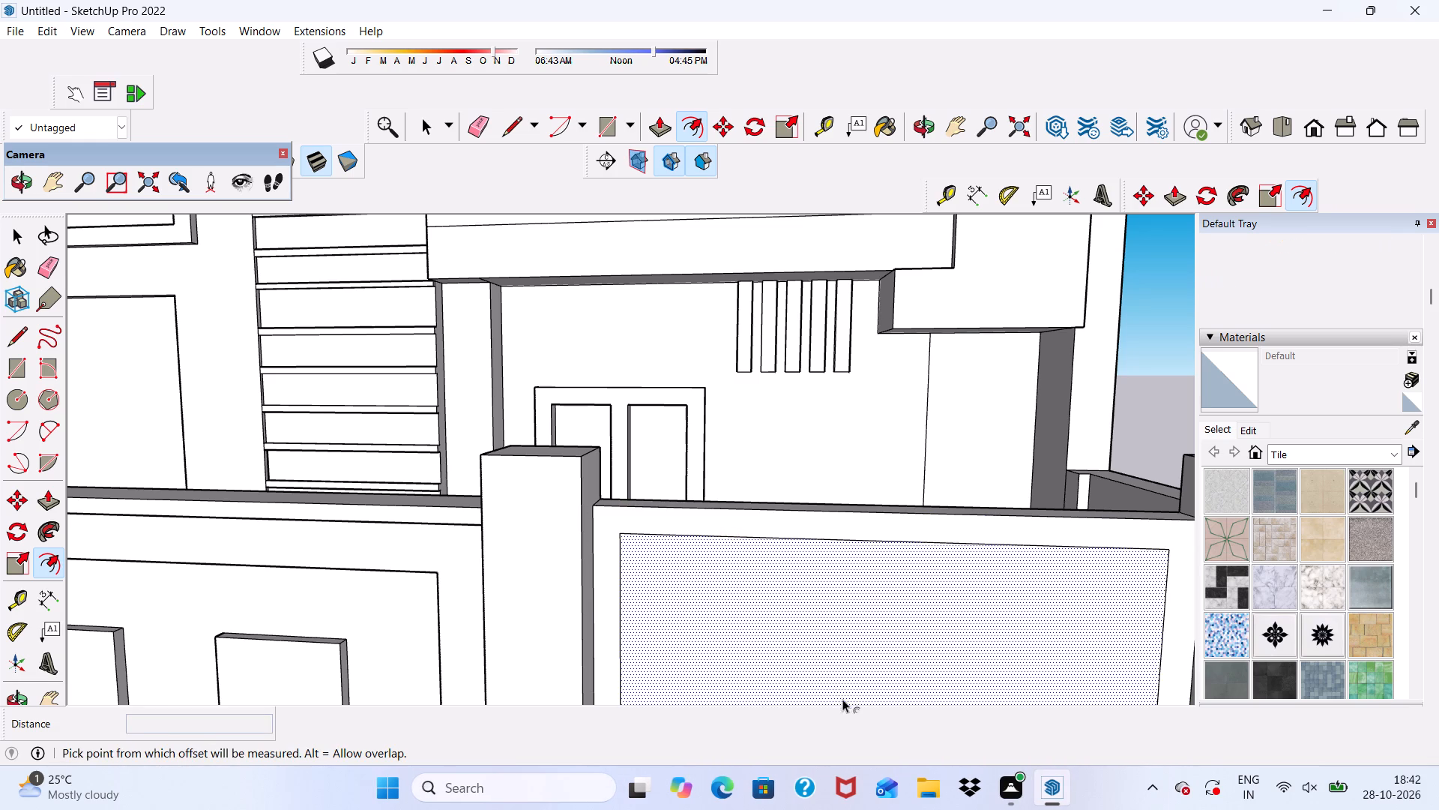
{"action": "scroll", "coordinate": [824, 692], "scroll_direction": "up", "scroll_amount": 1}
{"action": "scroll", "coordinate": [749, 694], "scroll_direction": "down", "scroll_amount": 5}
{"action": "scroll", "coordinate": [739, 658], "scroll_direction": "up", "scroll_amount": 1}
{"action": "key", "text": "space"}
Draw a rectangle about 1' 7" wide near the middle of the inset gate panel, spanning its full height from top edge to bottom edge.
{"action": "scroll", "coordinate": [746, 672], "scroll_direction": "up", "scroll_amount": 3}
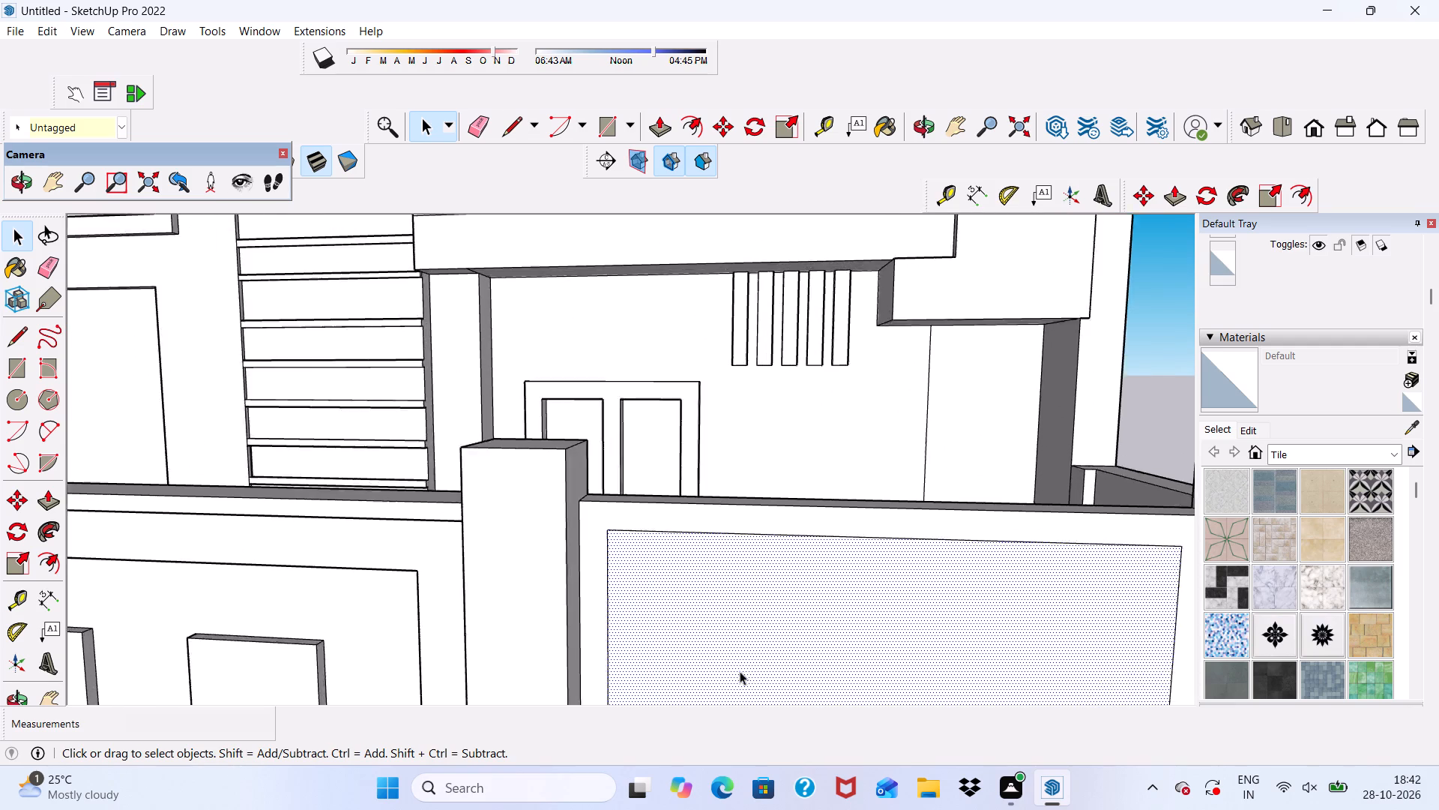
{"action": "scroll", "coordinate": [740, 671], "scroll_direction": "up", "scroll_amount": 2}
{"action": "scroll", "coordinate": [712, 656], "scroll_direction": "down", "scroll_amount": 5}
{"action": "middle_click_drag", "start_coordinate": [696, 651], "coordinate": [702, 601]}
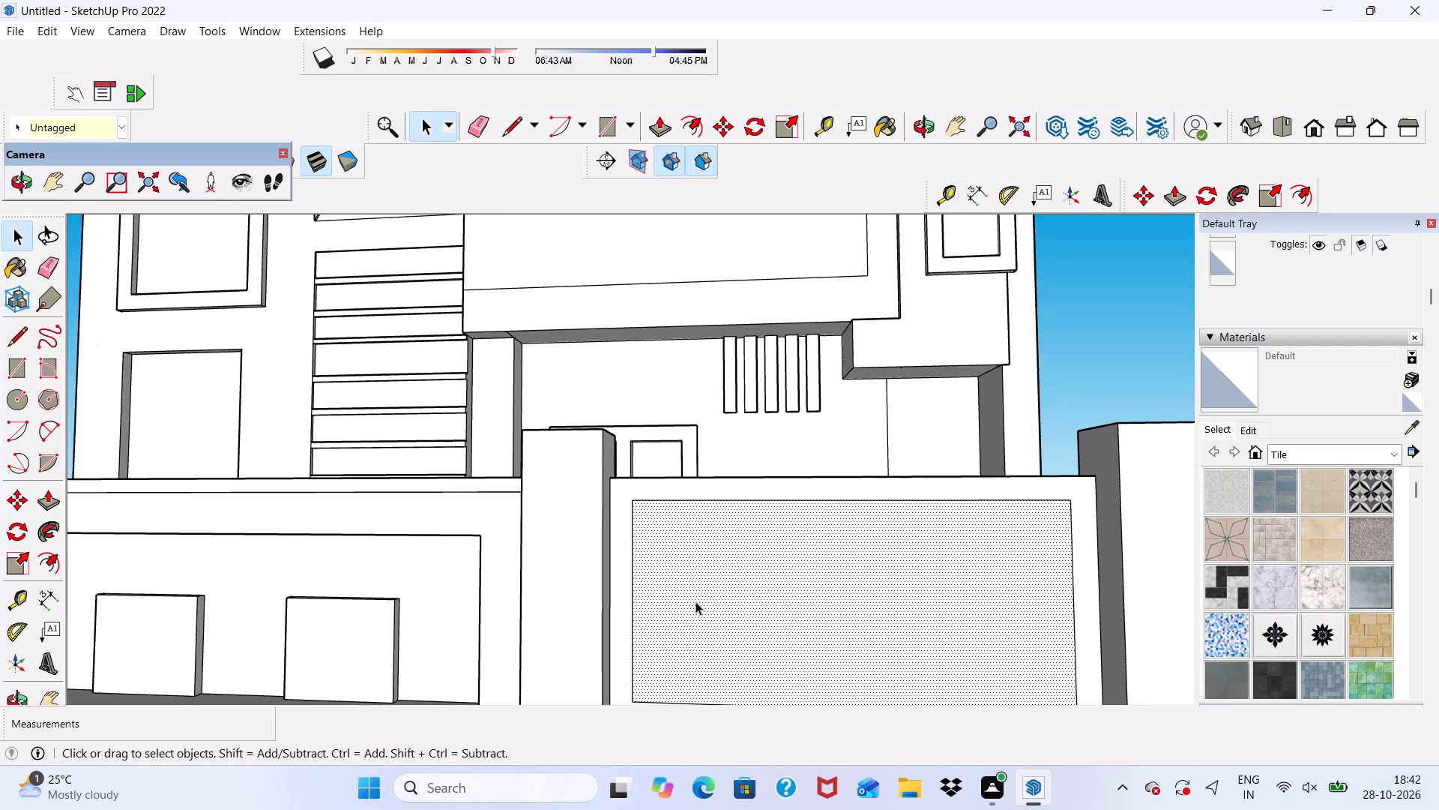
{"action": "scroll", "coordinate": [713, 721], "scroll_direction": "up", "scroll_amount": 5}
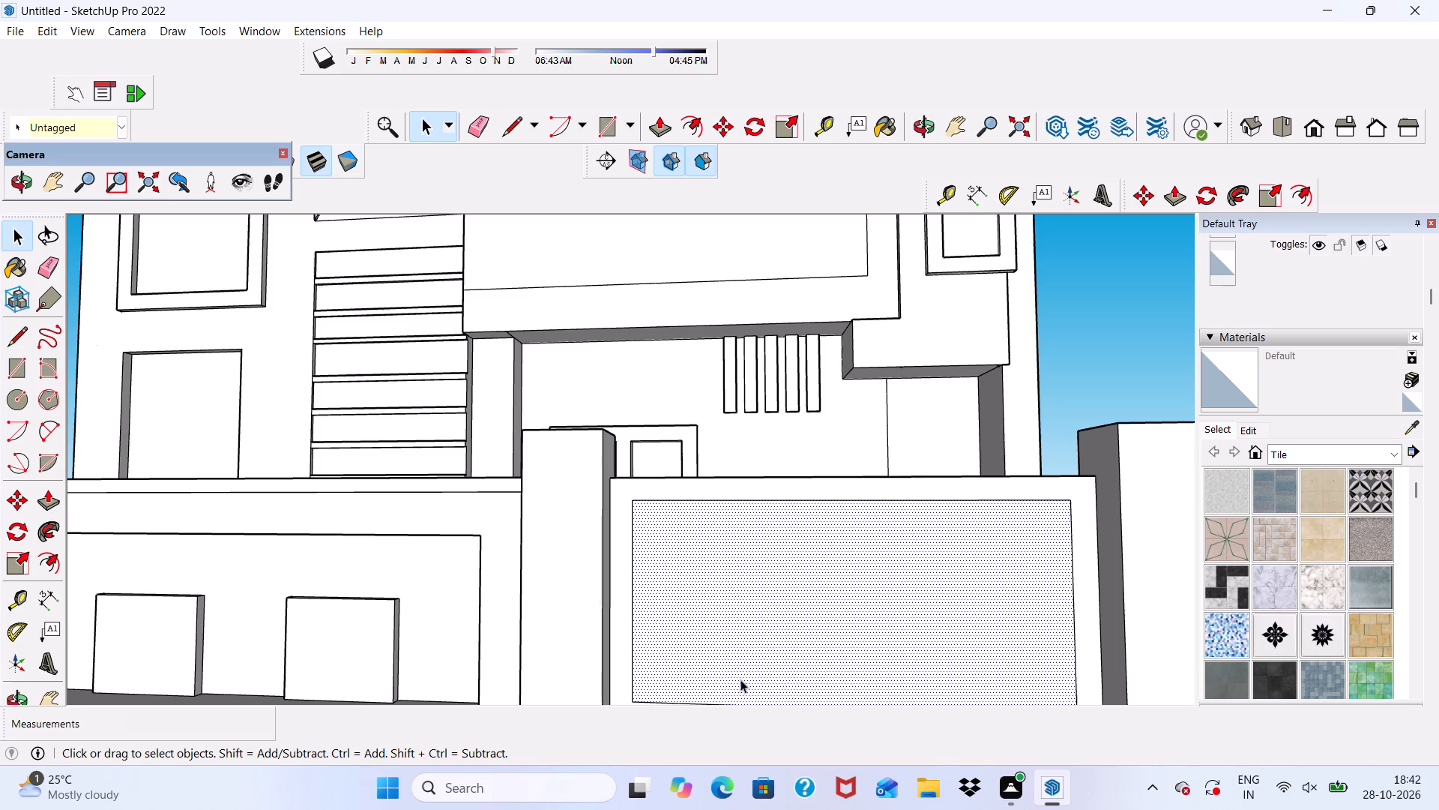
{"action": "left_click", "coordinate": [608, 119]}
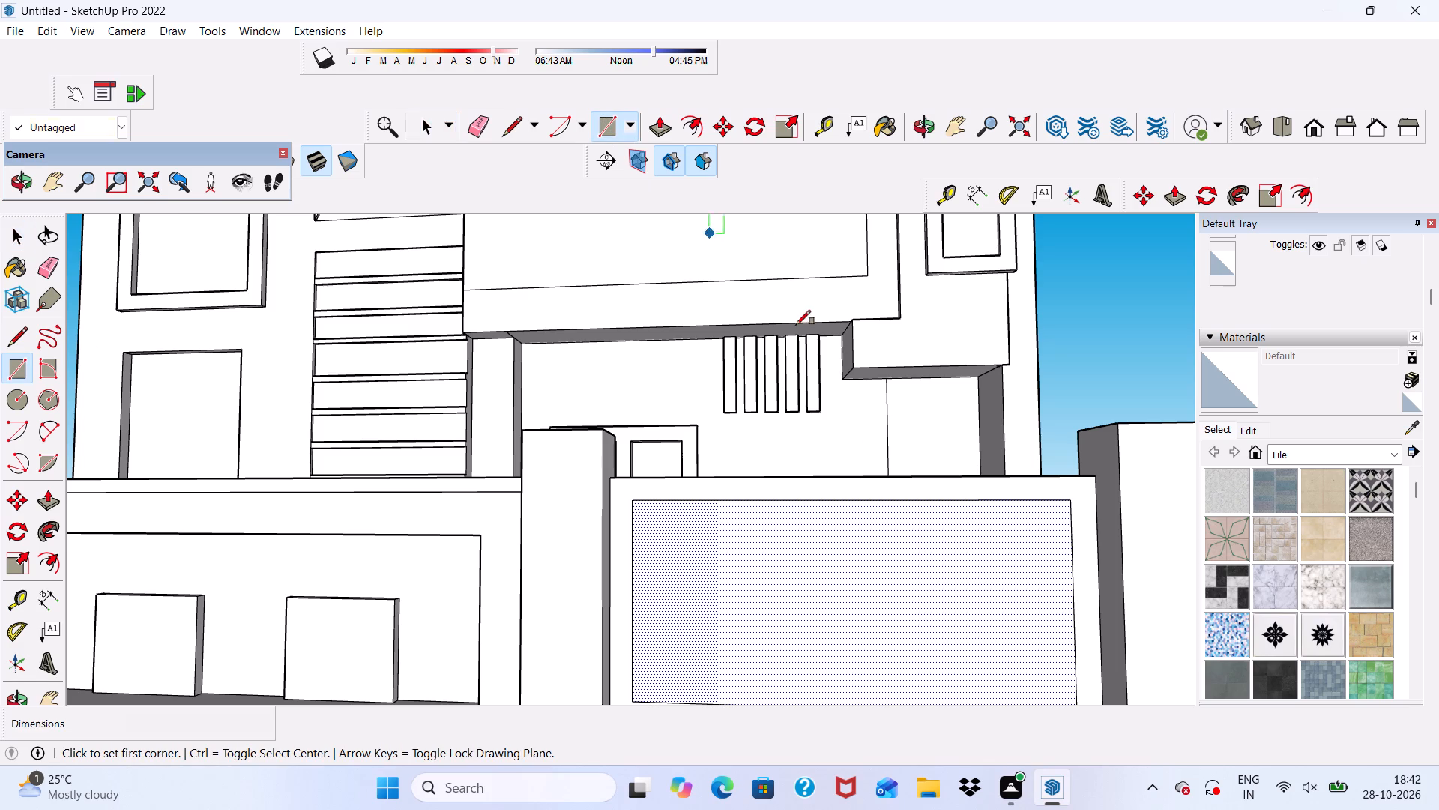
{"action": "scroll", "coordinate": [890, 536], "scroll_direction": "down", "scroll_amount": 1}
{"action": "scroll", "coordinate": [818, 484], "scroll_direction": "up", "scroll_amount": 1}
{"action": "left_click", "coordinate": [809, 508]}
{"action": "scroll", "coordinate": [835, 510], "scroll_direction": "down", "scroll_amount": 4}
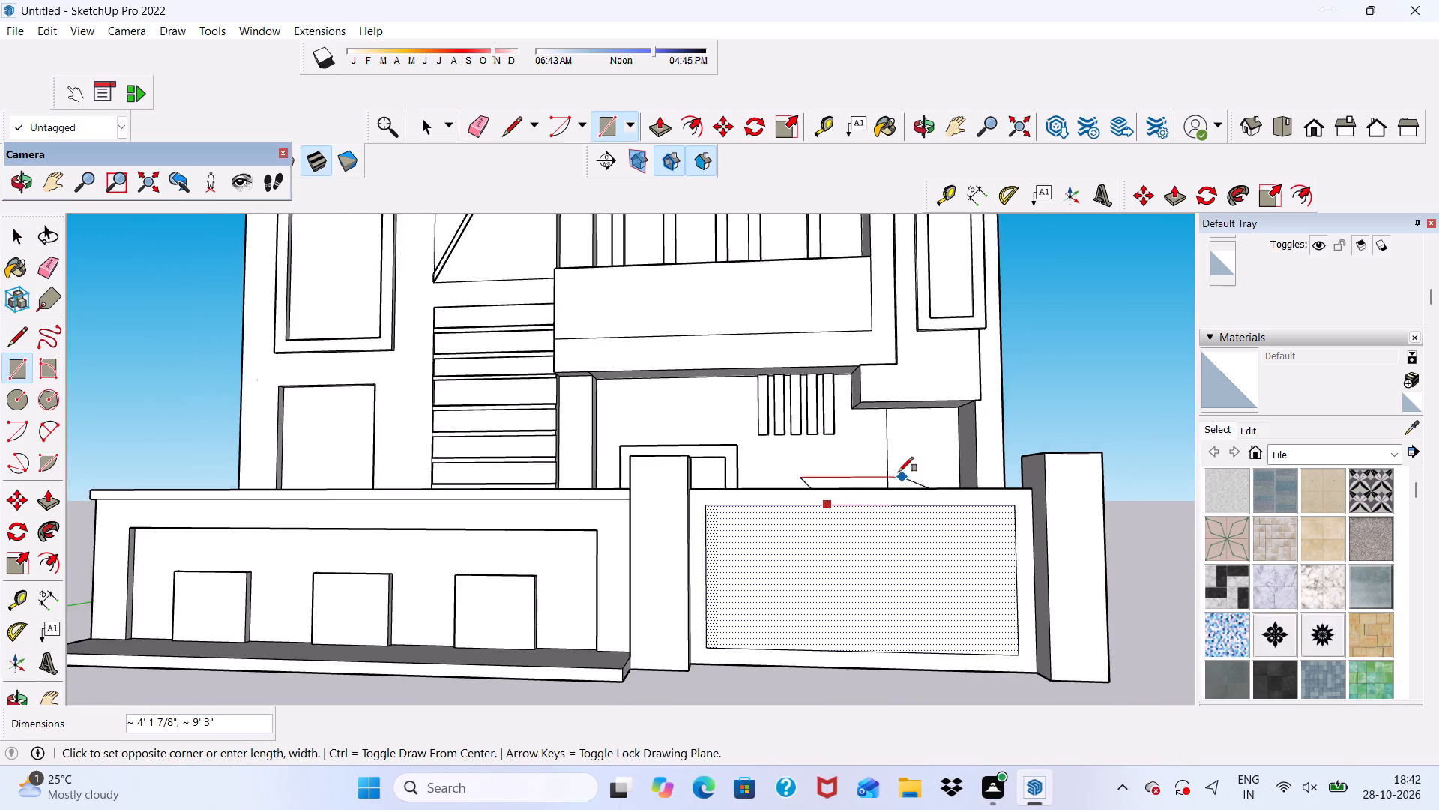
{"action": "scroll", "coordinate": [886, 457], "scroll_direction": "down", "scroll_amount": 2}
{"action": "scroll", "coordinate": [848, 466], "scroll_direction": "up", "scroll_amount": 4}
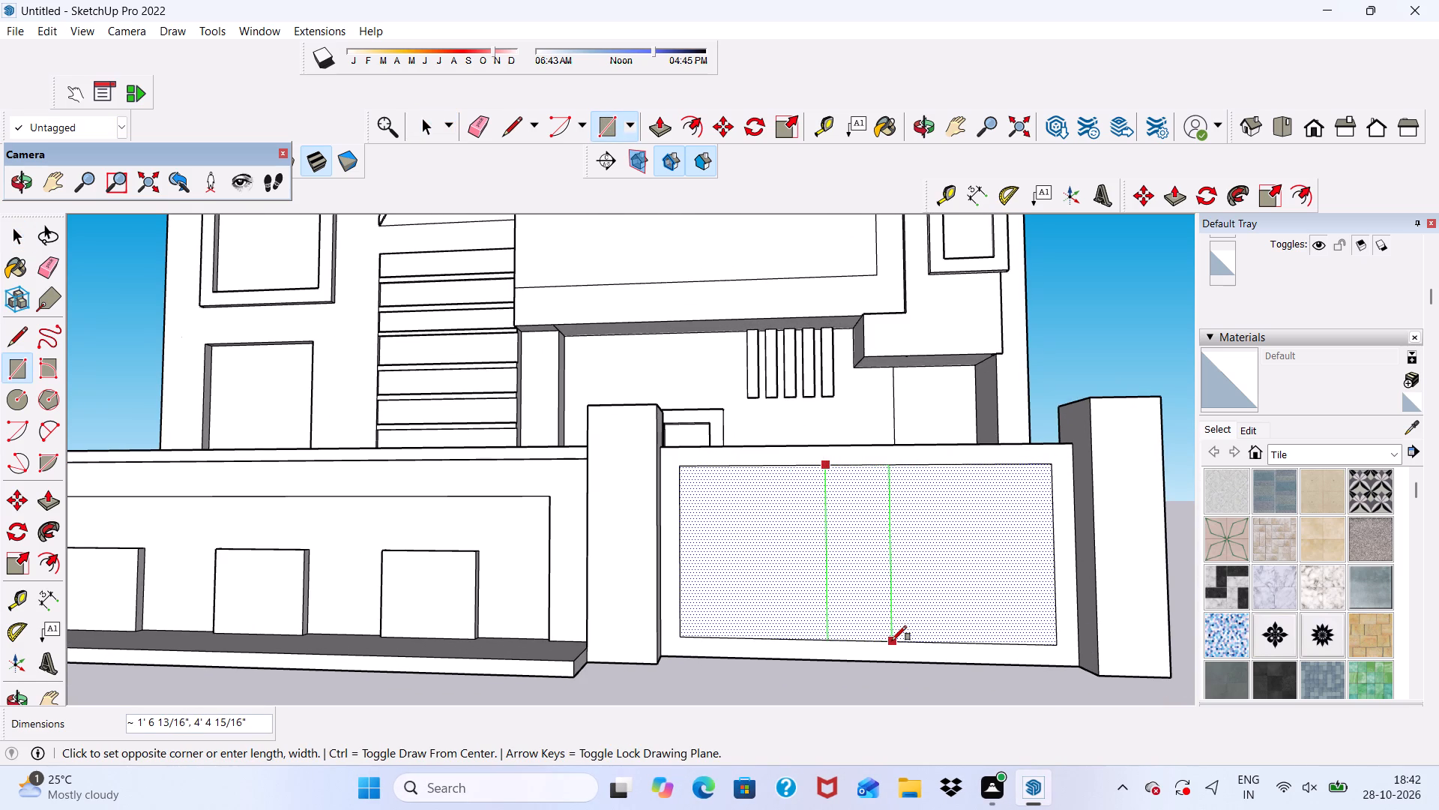
{"action": "left_click", "coordinate": [892, 640]}
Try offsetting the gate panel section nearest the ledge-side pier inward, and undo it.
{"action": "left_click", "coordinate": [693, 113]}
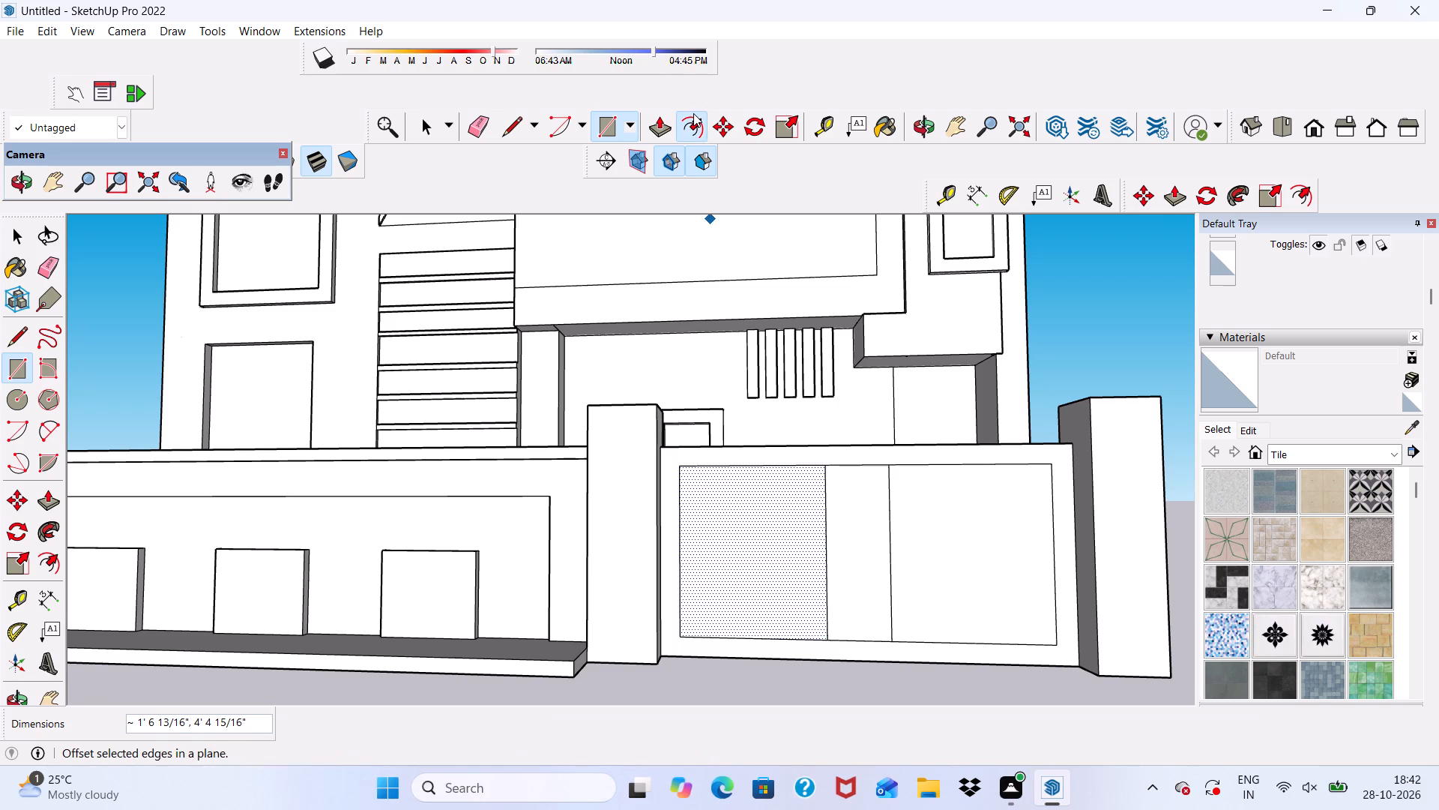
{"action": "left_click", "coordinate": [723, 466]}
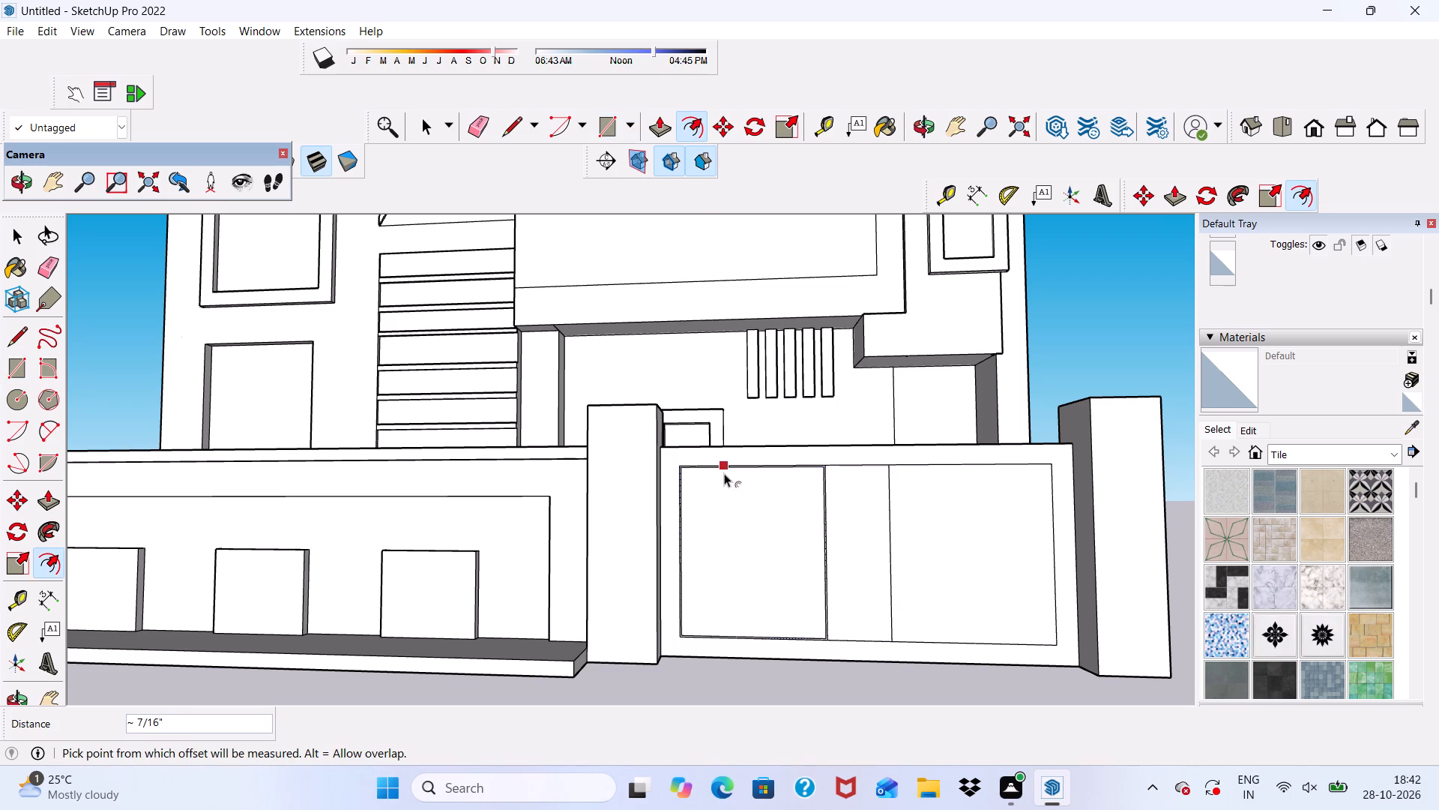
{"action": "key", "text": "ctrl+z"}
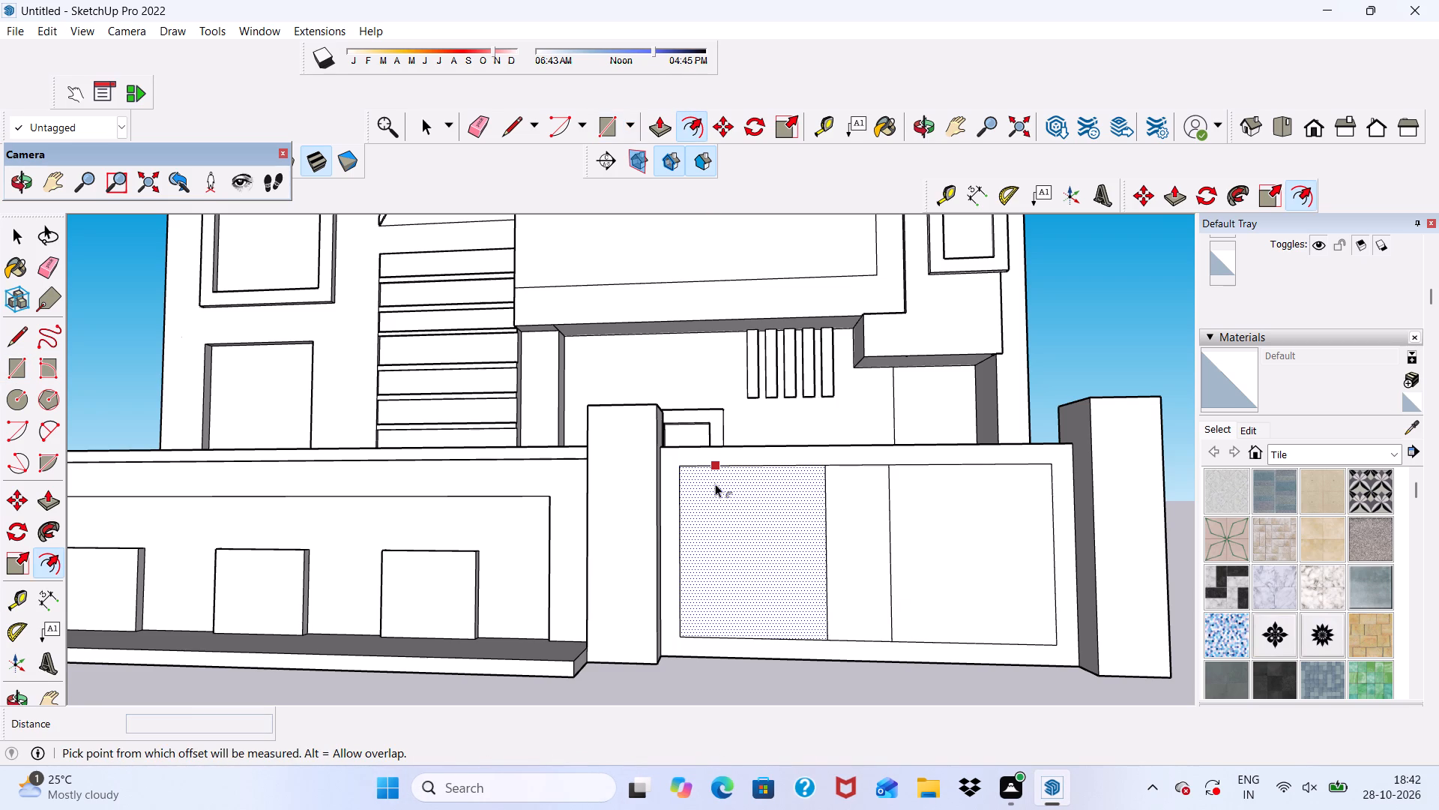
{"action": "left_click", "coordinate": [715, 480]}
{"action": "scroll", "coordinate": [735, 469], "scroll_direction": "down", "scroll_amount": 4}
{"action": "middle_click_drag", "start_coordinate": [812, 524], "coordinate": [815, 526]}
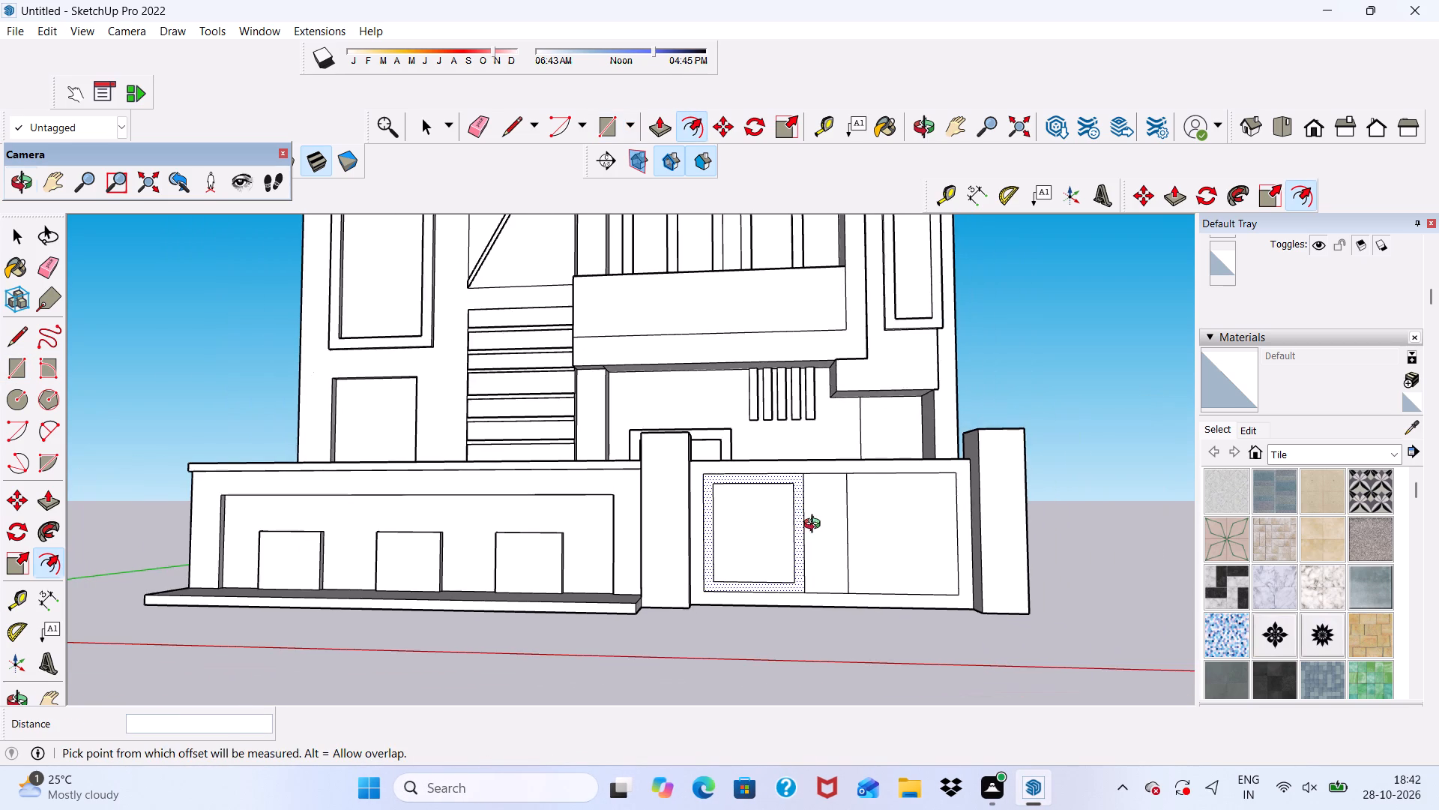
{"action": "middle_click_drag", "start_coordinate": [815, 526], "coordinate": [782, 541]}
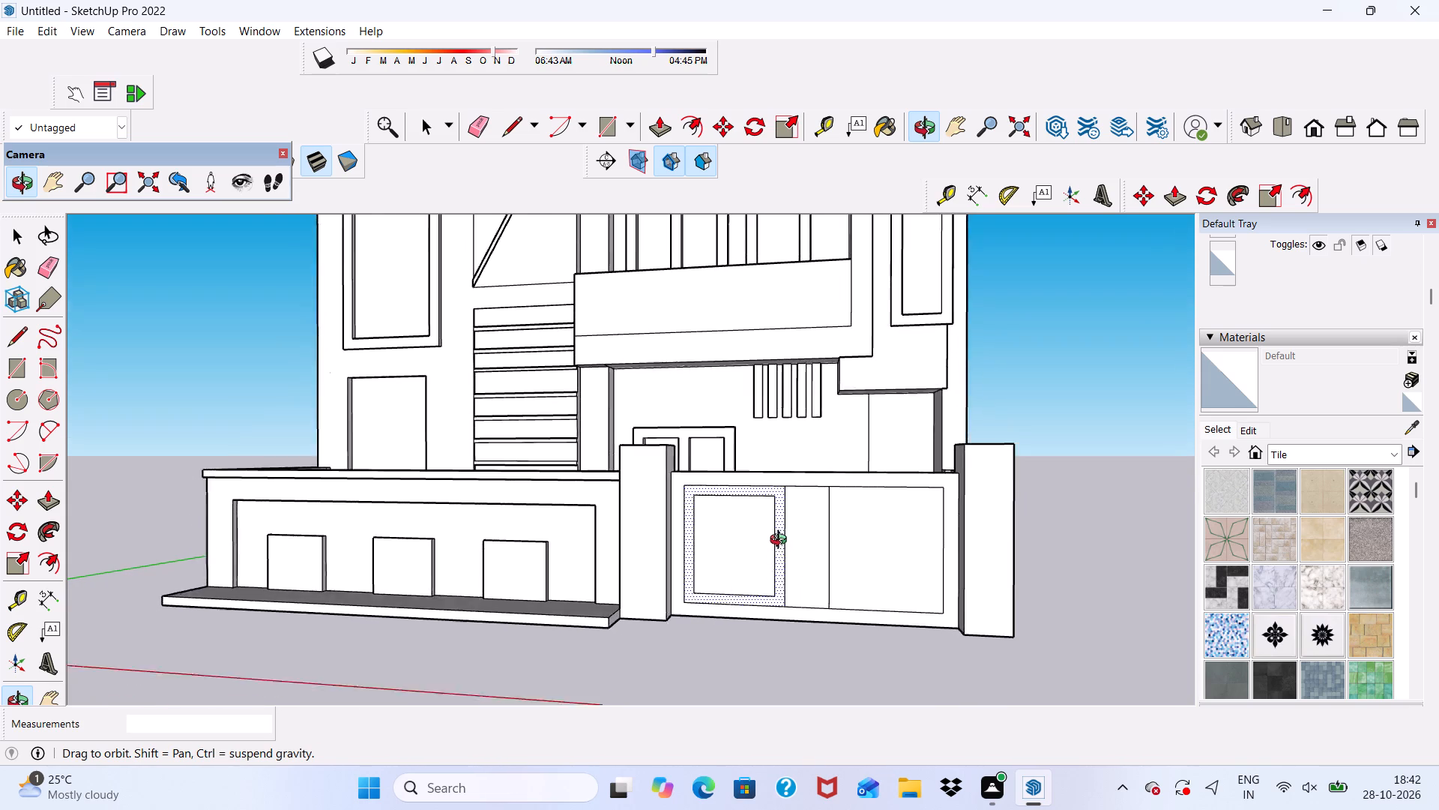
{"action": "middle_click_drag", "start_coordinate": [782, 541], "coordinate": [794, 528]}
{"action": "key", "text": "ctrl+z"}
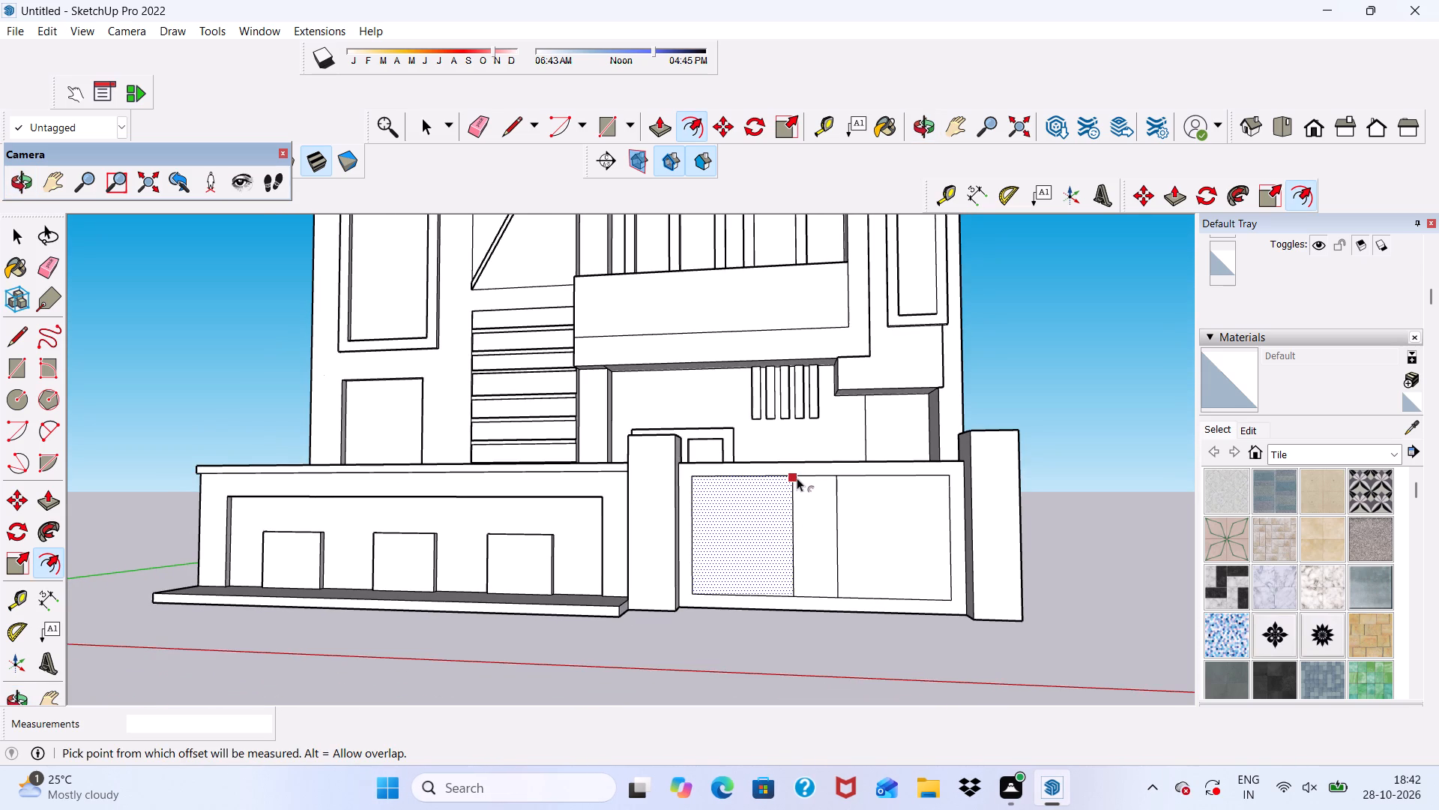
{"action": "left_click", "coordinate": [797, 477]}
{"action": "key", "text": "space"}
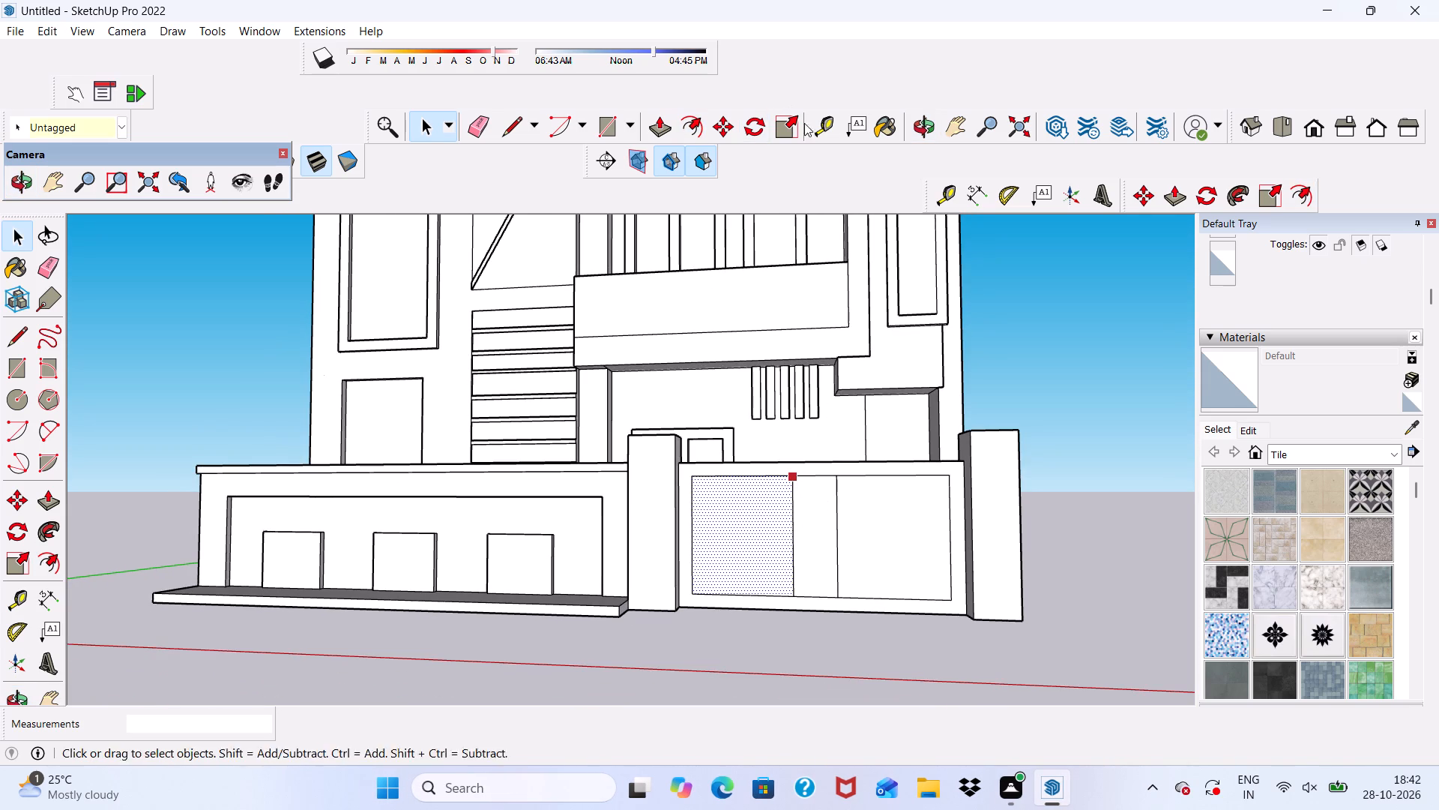
Place a vertical guide 6" outside the central rectangle's edge, on the side toward the ledge-side pier.
{"action": "left_click", "coordinate": [823, 123]}
{"action": "scroll", "coordinate": [814, 509], "scroll_direction": "up", "scroll_amount": 3}
{"action": "left_click", "coordinate": [785, 487]}
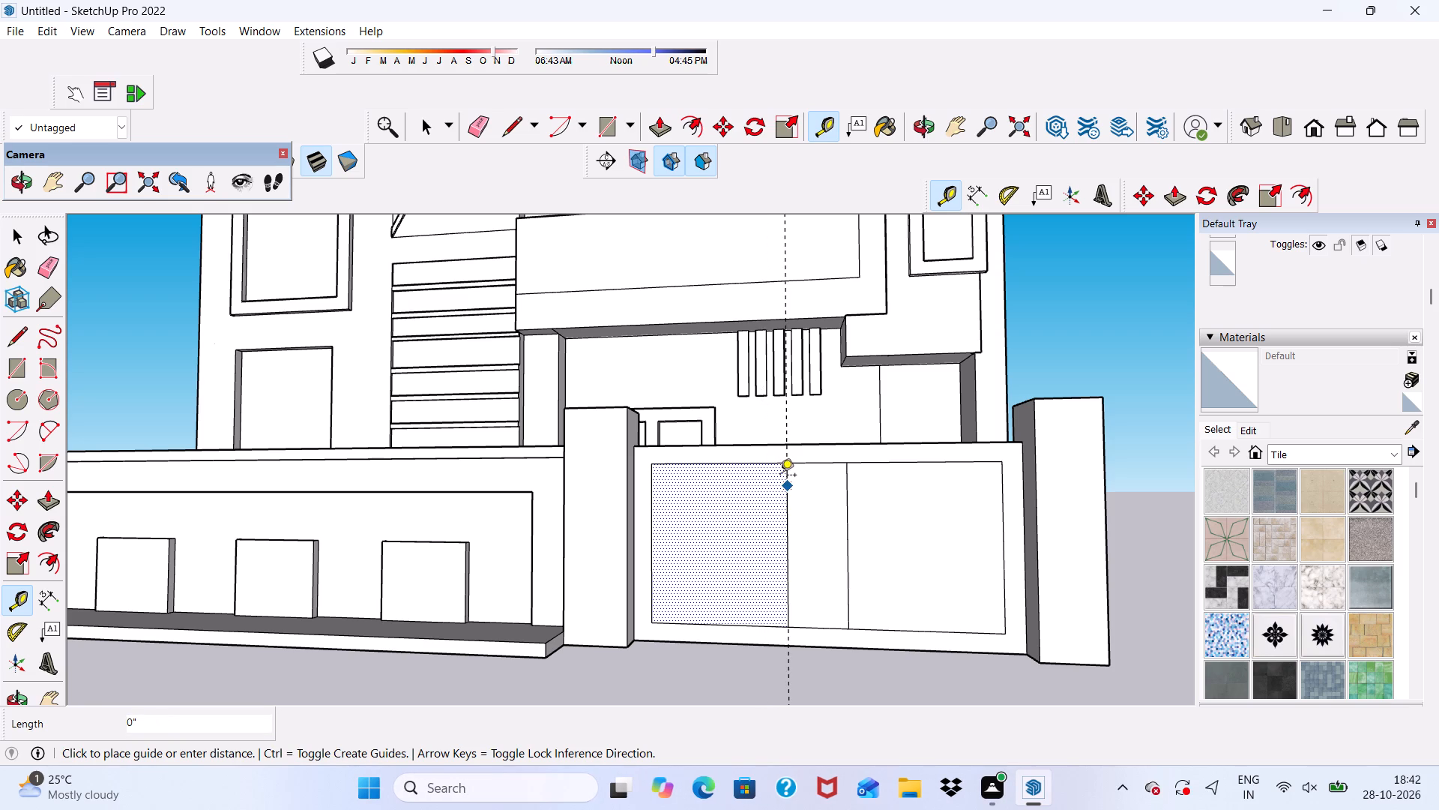
{"action": "key", "text": "6"}
{"action": "key", "text": "shift+quotedbl"}
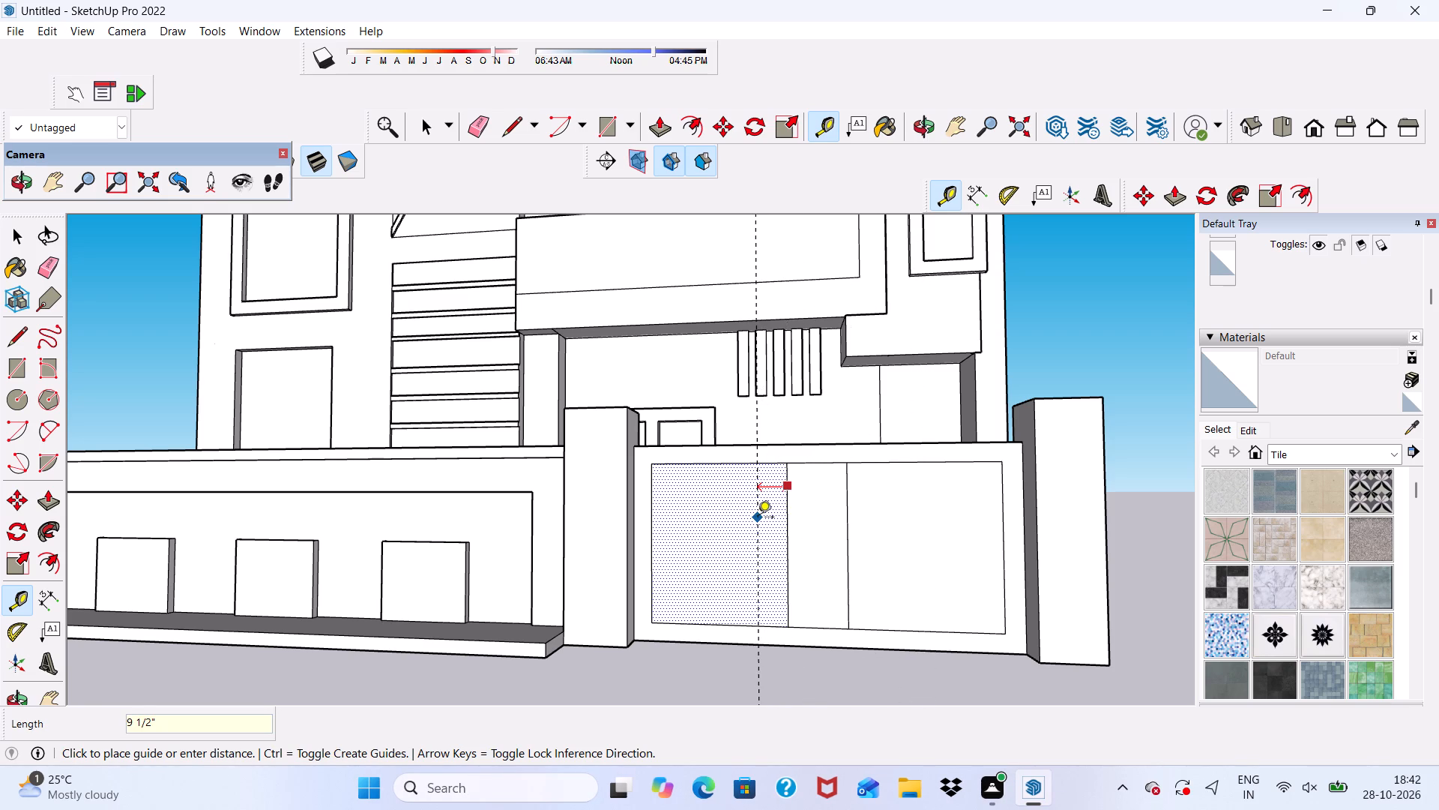
{"action": "key", "text": "6"}
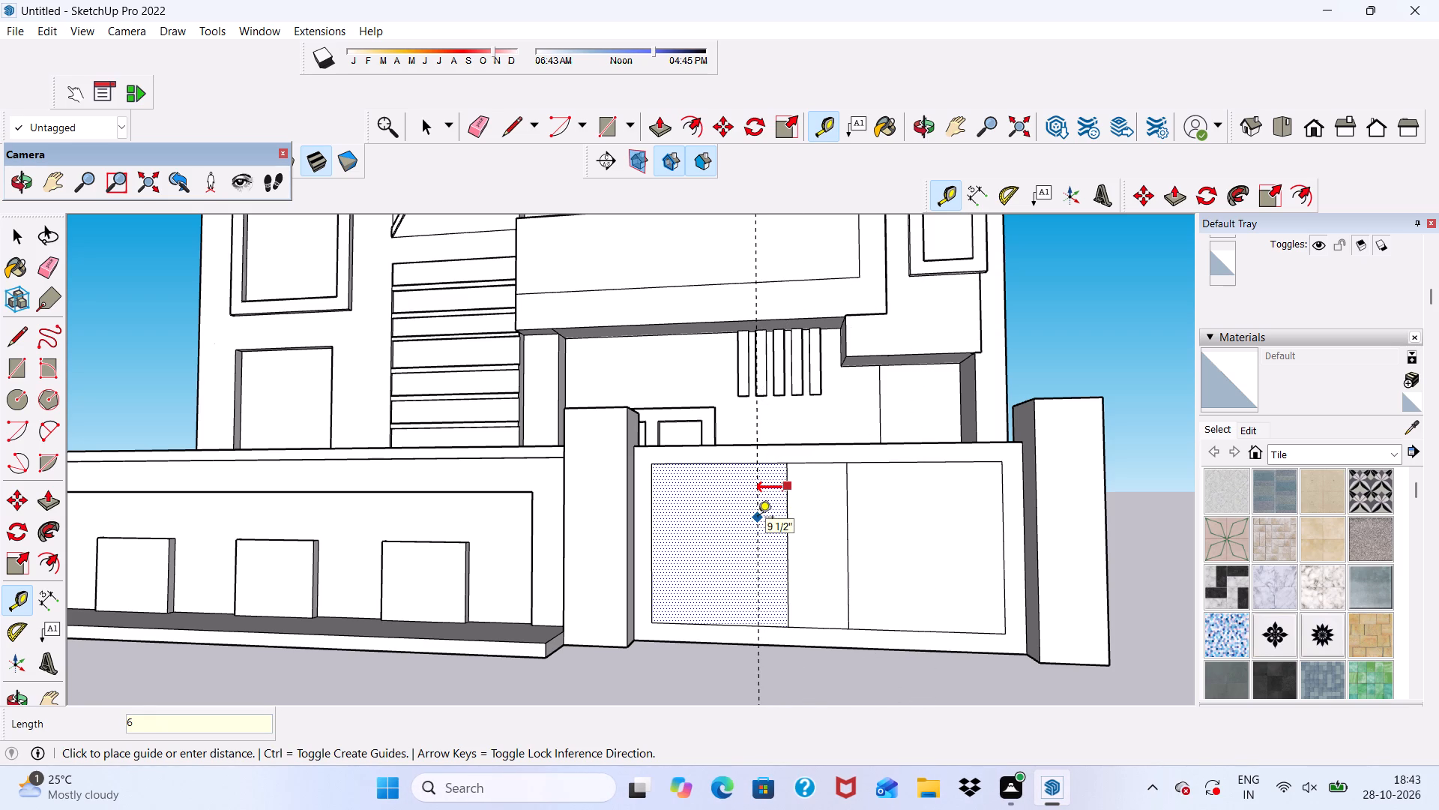
{"action": "key", "text": "shift+quotedbl"}
{"action": "key", "text": "Return"}
Place a vertical guide 6" outside the central rectangle's other edge, on the side toward the far pier.
{"action": "scroll", "coordinate": [755, 520], "scroll_direction": "up", "scroll_amount": 2}
{"action": "middle_click_drag", "start_coordinate": [863, 481], "coordinate": [1012, 480]}
{"action": "scroll", "coordinate": [932, 482], "scroll_direction": "up", "scroll_amount": 5}
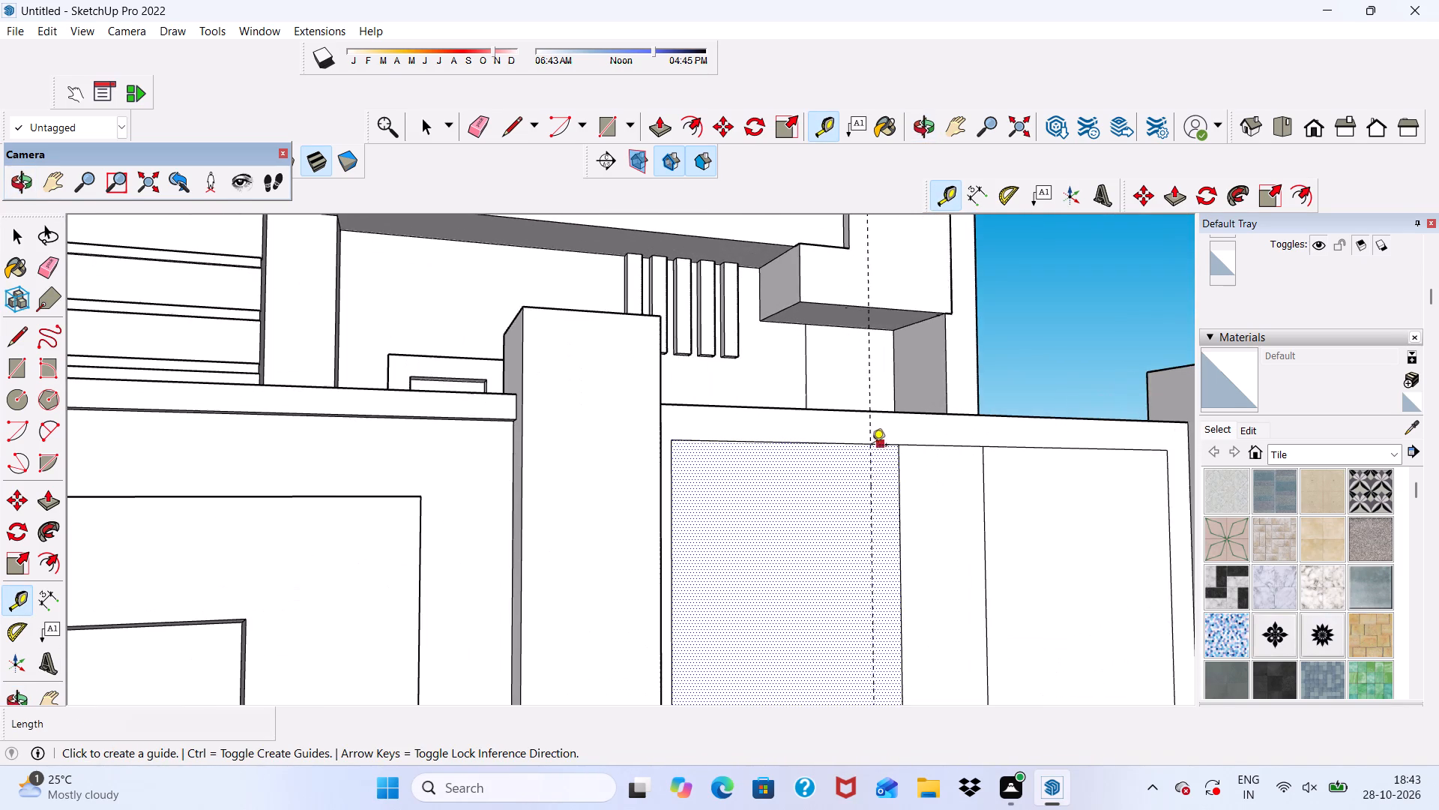
{"action": "middle_click_drag", "start_coordinate": [872, 468], "coordinate": [716, 483]}
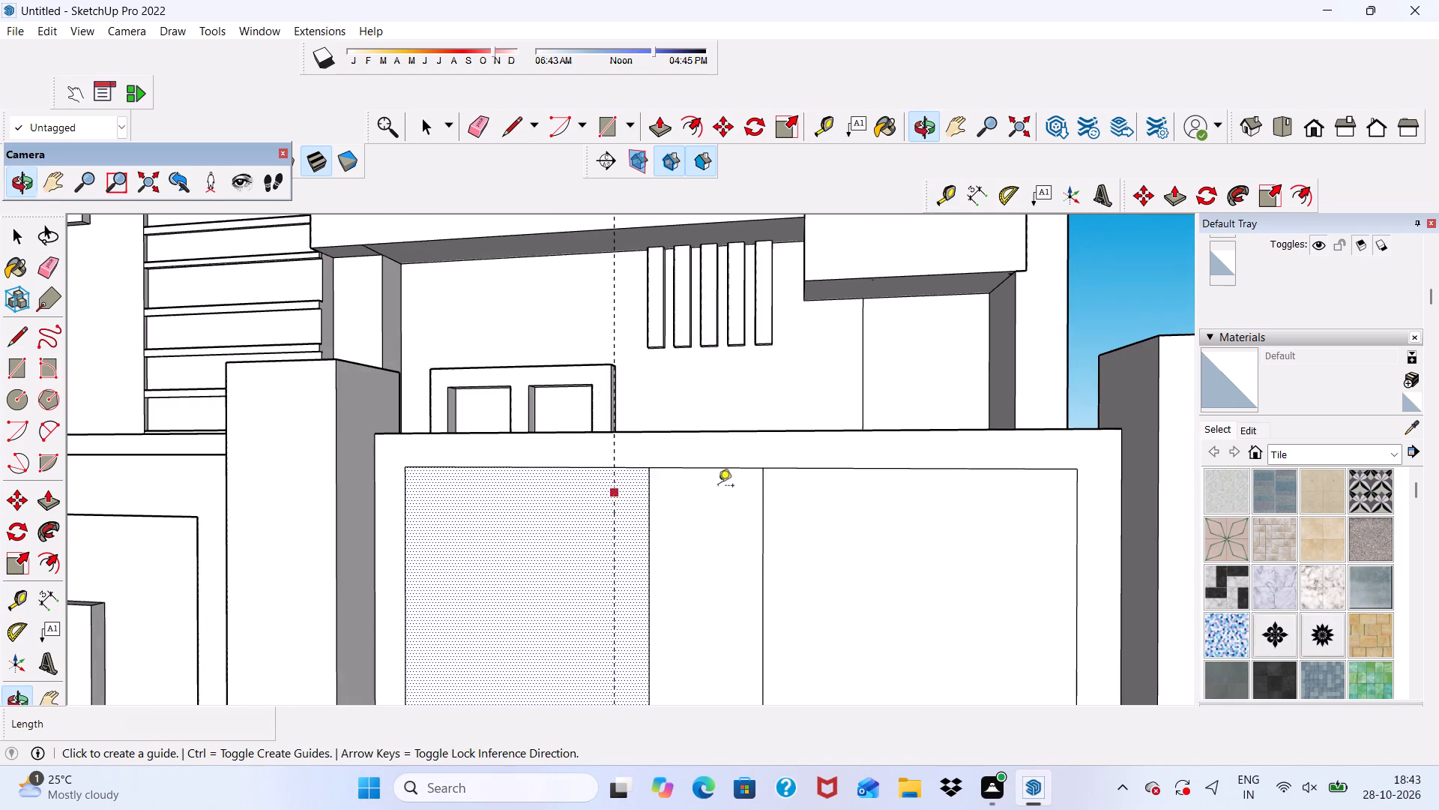
{"action": "scroll", "coordinate": [746, 517], "scroll_direction": "up", "scroll_amount": 1}
{"action": "left_click", "coordinate": [763, 544]}
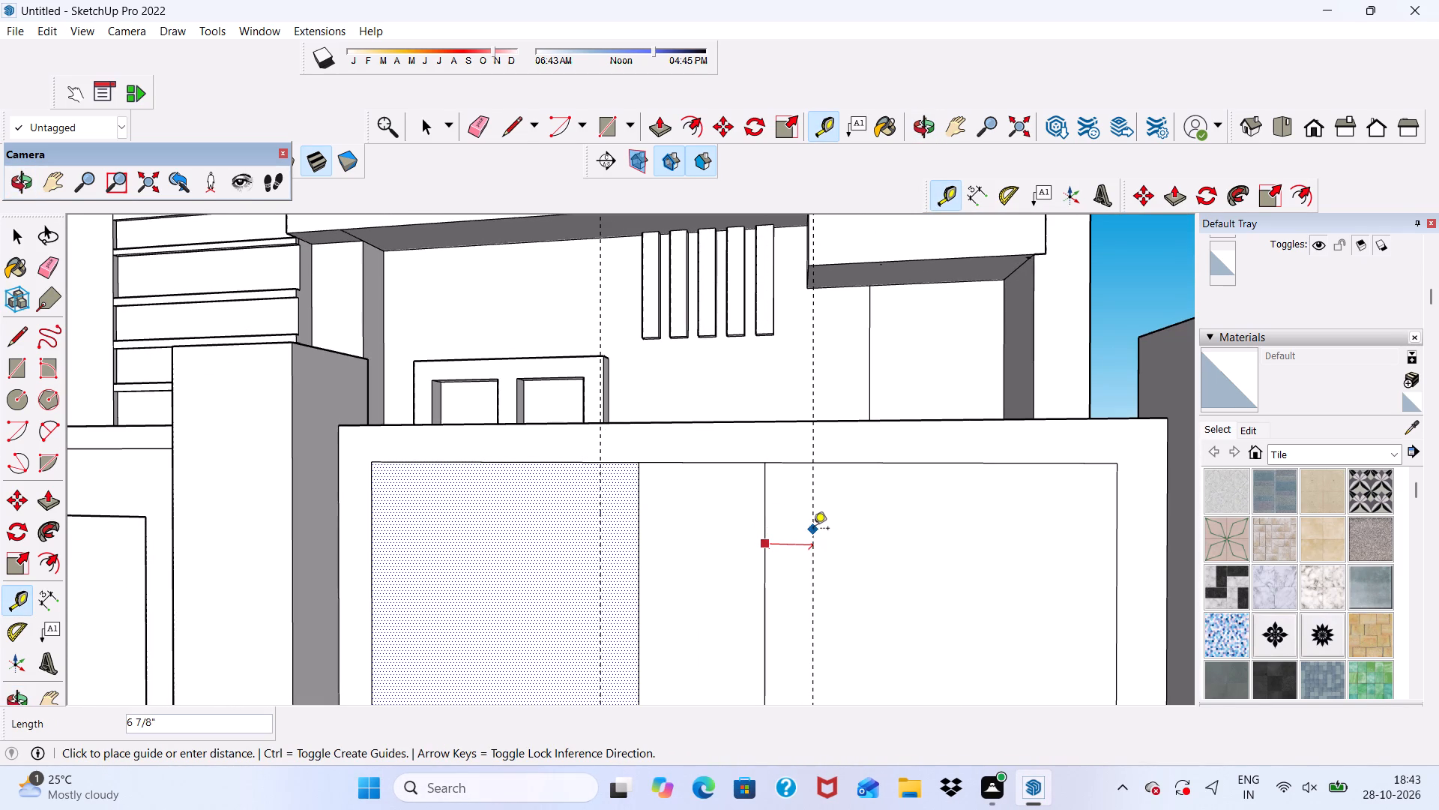
{"action": "key", "text": "6"}
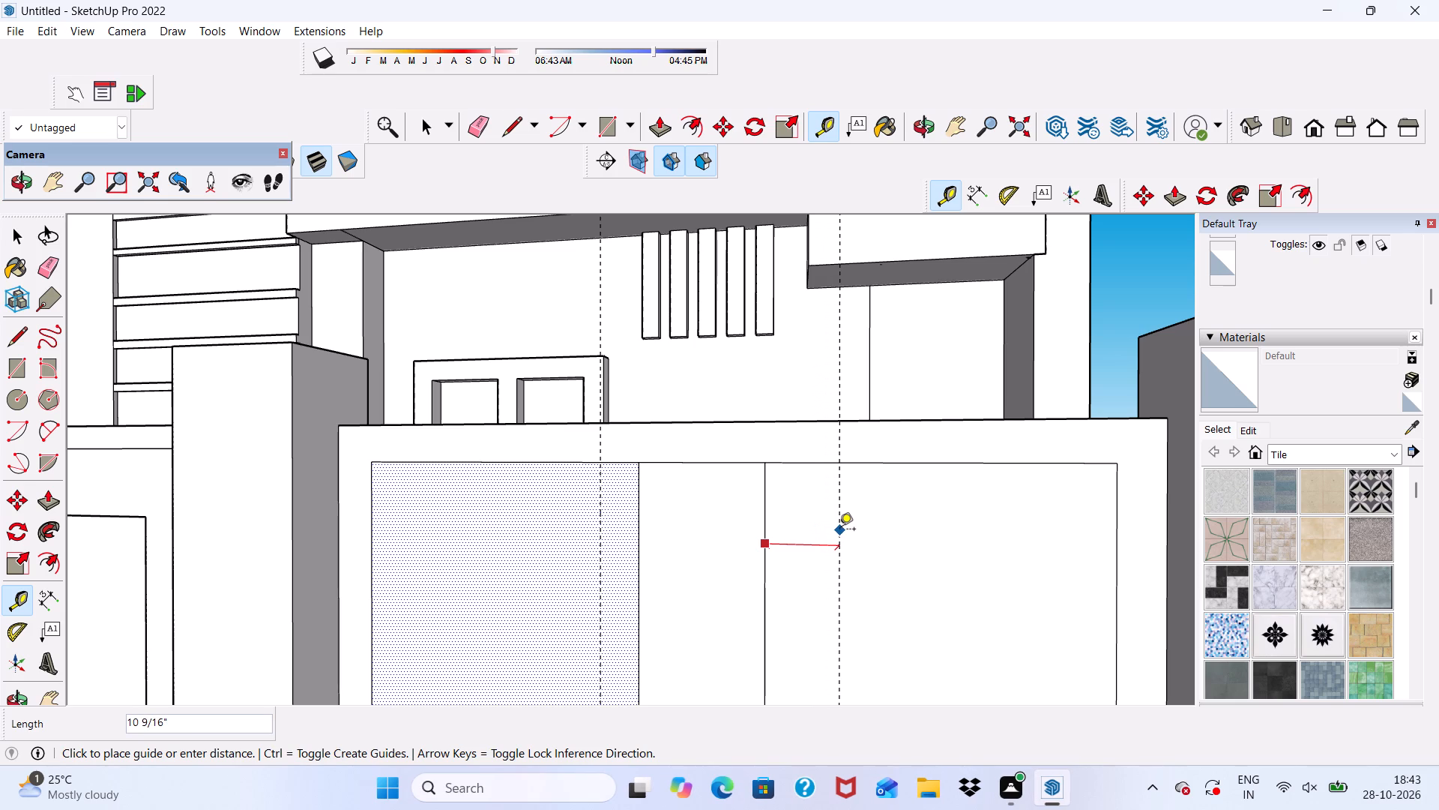
{"action": "key", "text": "shift+quotedbl"}
{"action": "key", "text": "Return"}
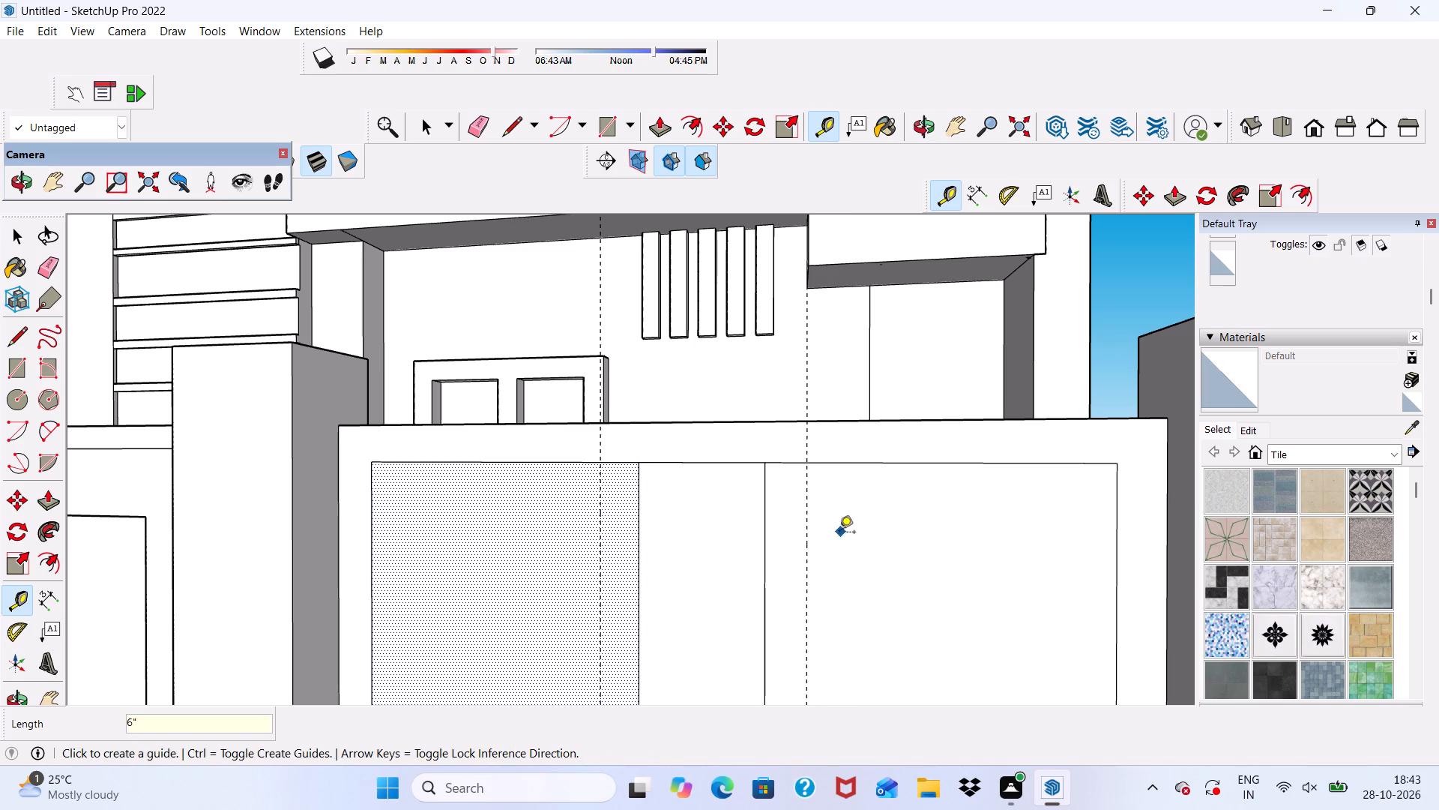
Draw vertical lines along both guides from the top edge to the bottom edge of the inset gate panel.
{"action": "scroll", "coordinate": [773, 520], "scroll_direction": "down", "scroll_amount": 3}
{"action": "scroll", "coordinate": [710, 538], "scroll_direction": "down", "scroll_amount": 2}
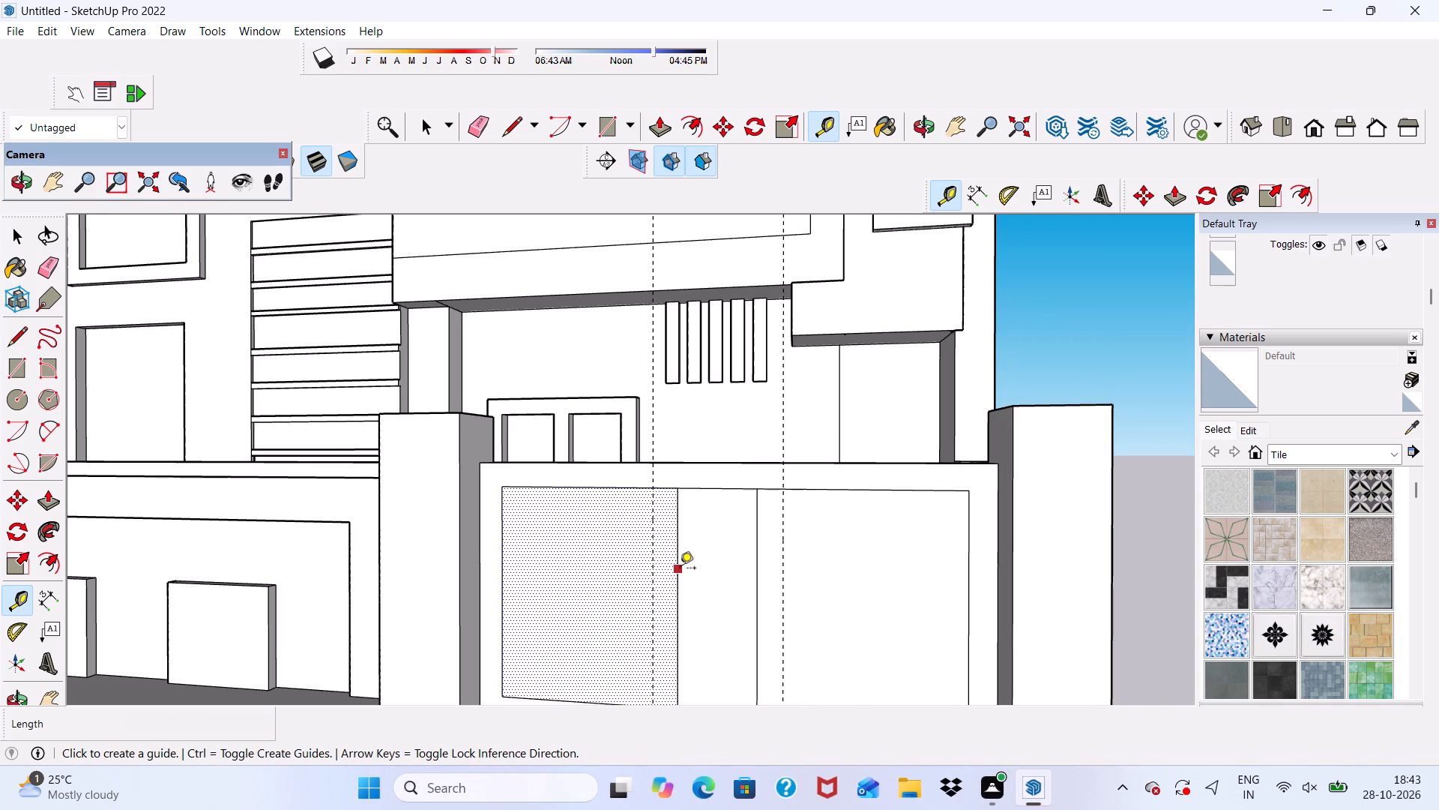
{"action": "left_click", "coordinate": [518, 128]}
{"action": "scroll", "coordinate": [669, 469], "scroll_direction": "down", "scroll_amount": 1}
{"action": "scroll", "coordinate": [765, 477], "scroll_direction": "up", "scroll_amount": 5}
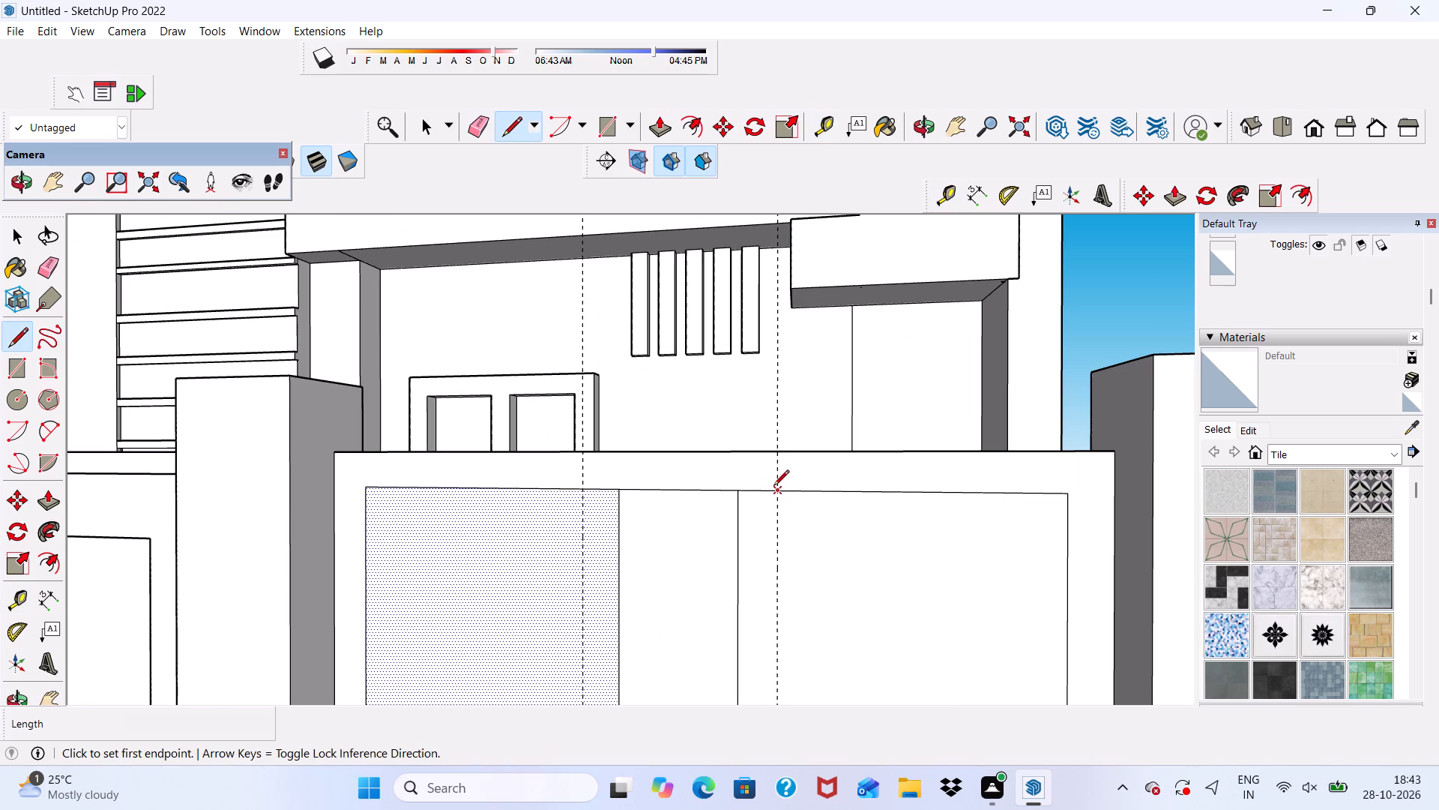
{"action": "left_click", "coordinate": [776, 490]}
{"action": "scroll", "coordinate": [776, 490], "scroll_direction": "down", "scroll_amount": 9}
{"action": "scroll", "coordinate": [774, 632], "scroll_direction": "up", "scroll_amount": 7}
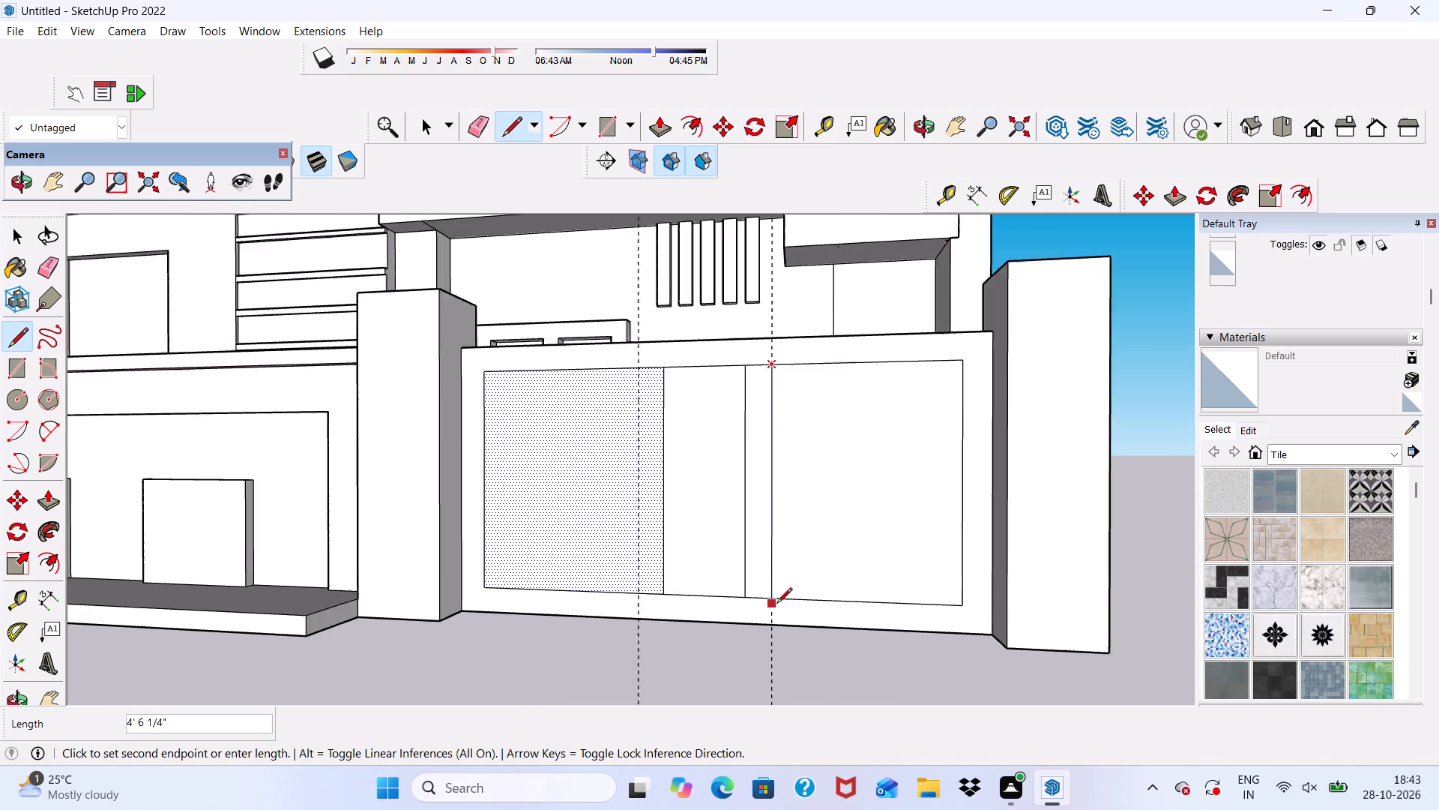
{"action": "scroll", "coordinate": [776, 604], "scroll_direction": "up", "scroll_amount": 2}
{"action": "left_click", "coordinate": [773, 595]}
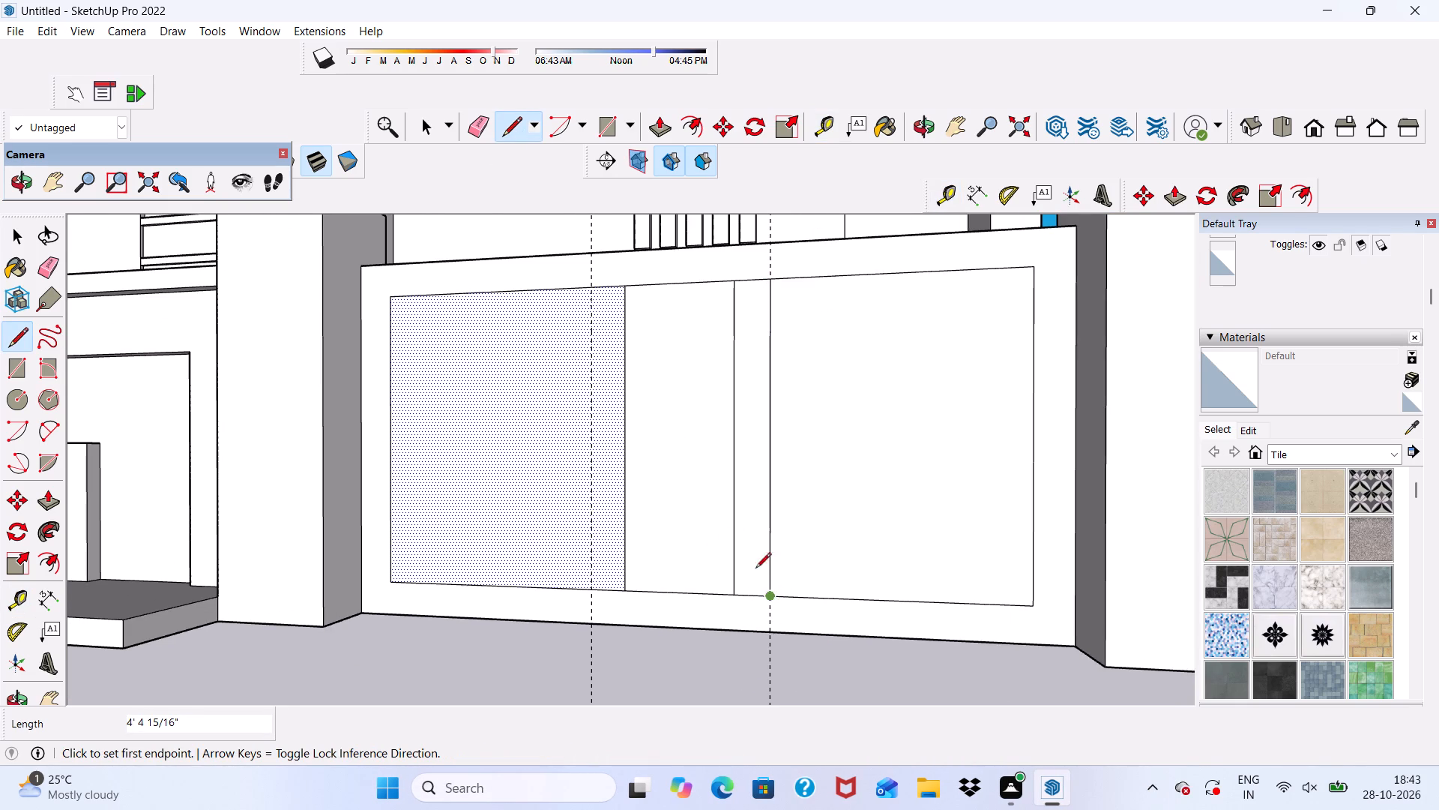
{"action": "left_click", "coordinate": [590, 289]}
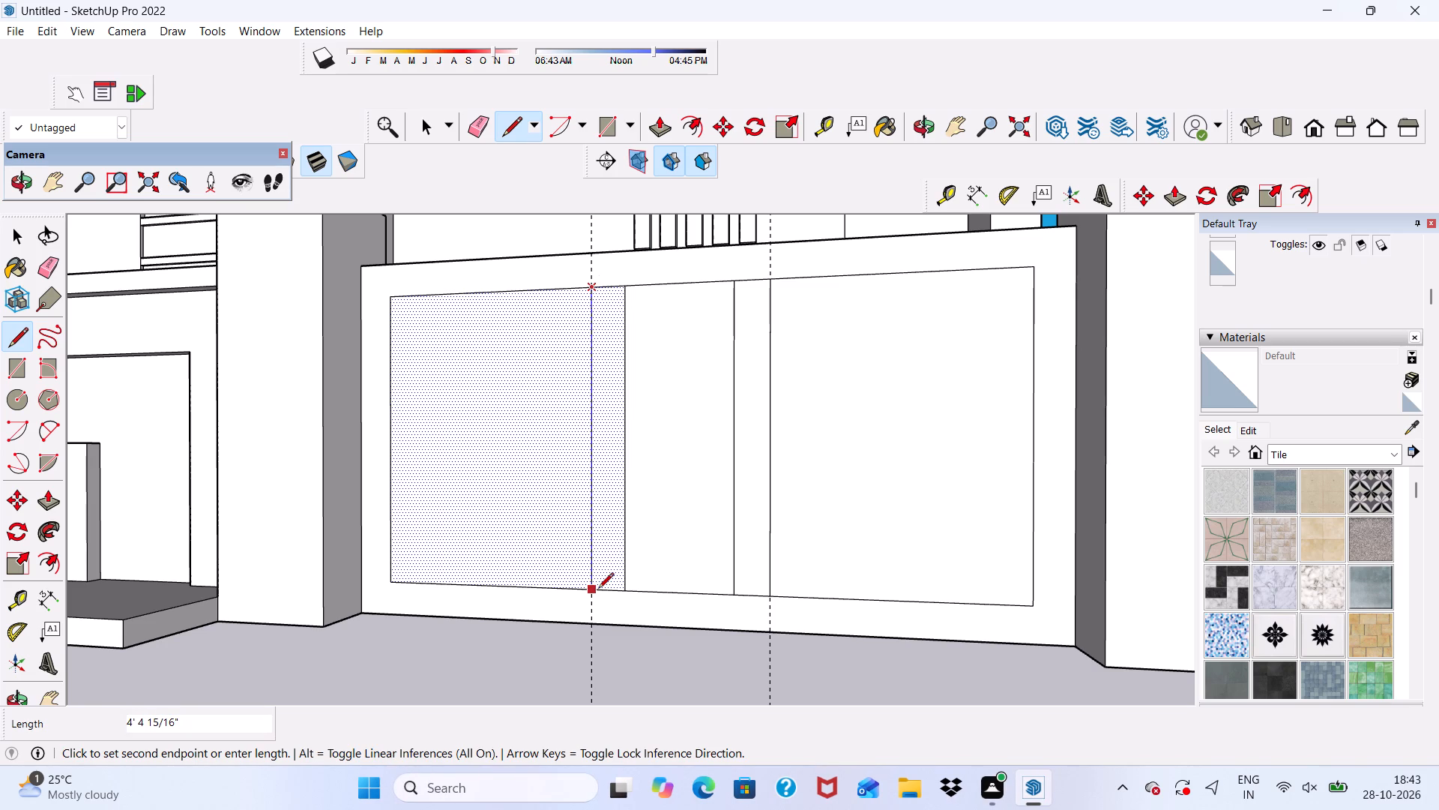
{"action": "left_click", "coordinate": [597, 590]}
Erase the two vertical guides crossing the gate panel.
{"action": "scroll", "coordinate": [576, 514], "scroll_direction": "down", "scroll_amount": 4}
{"action": "middle_click_drag", "start_coordinate": [616, 536], "coordinate": [729, 552]}
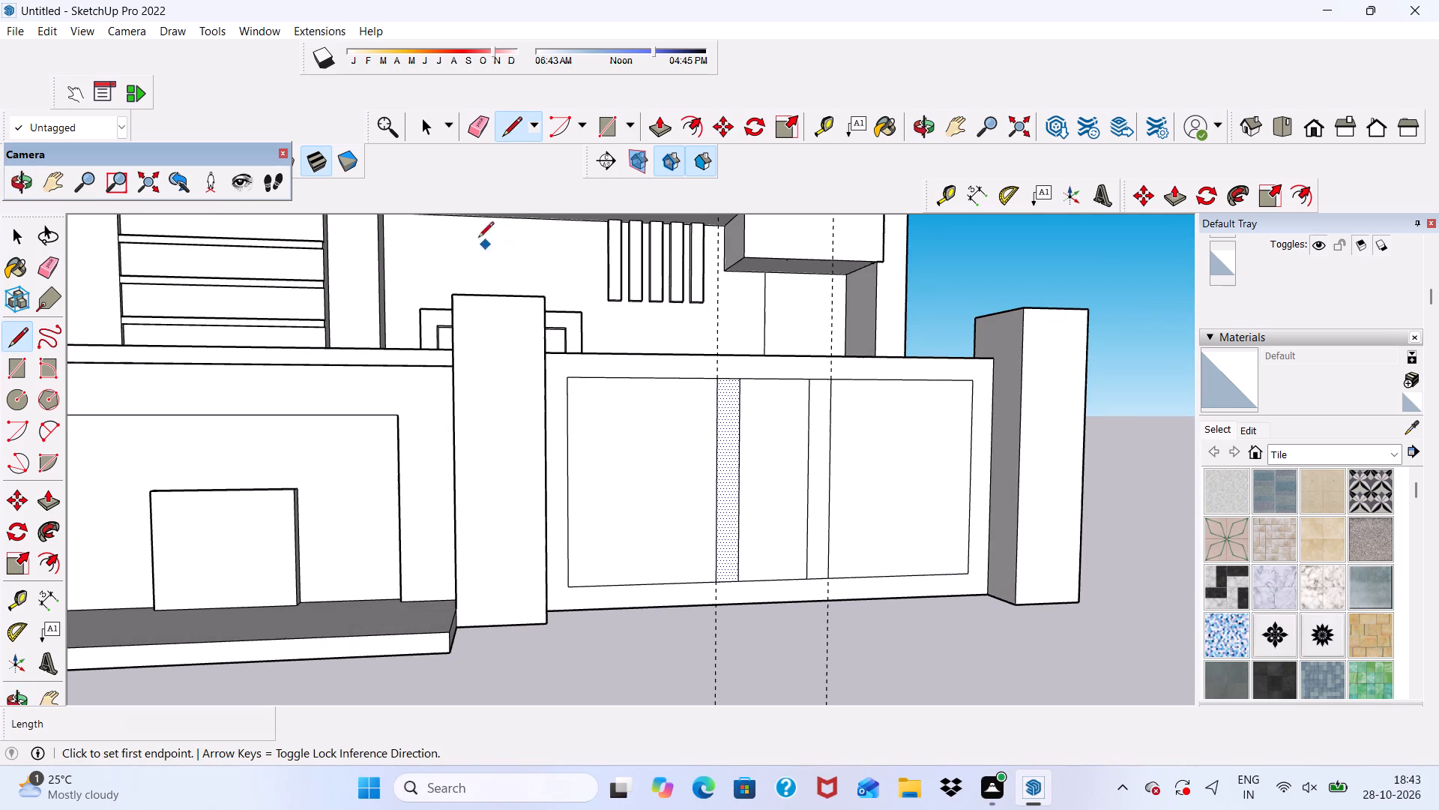
{"action": "left_click", "coordinate": [486, 121]}
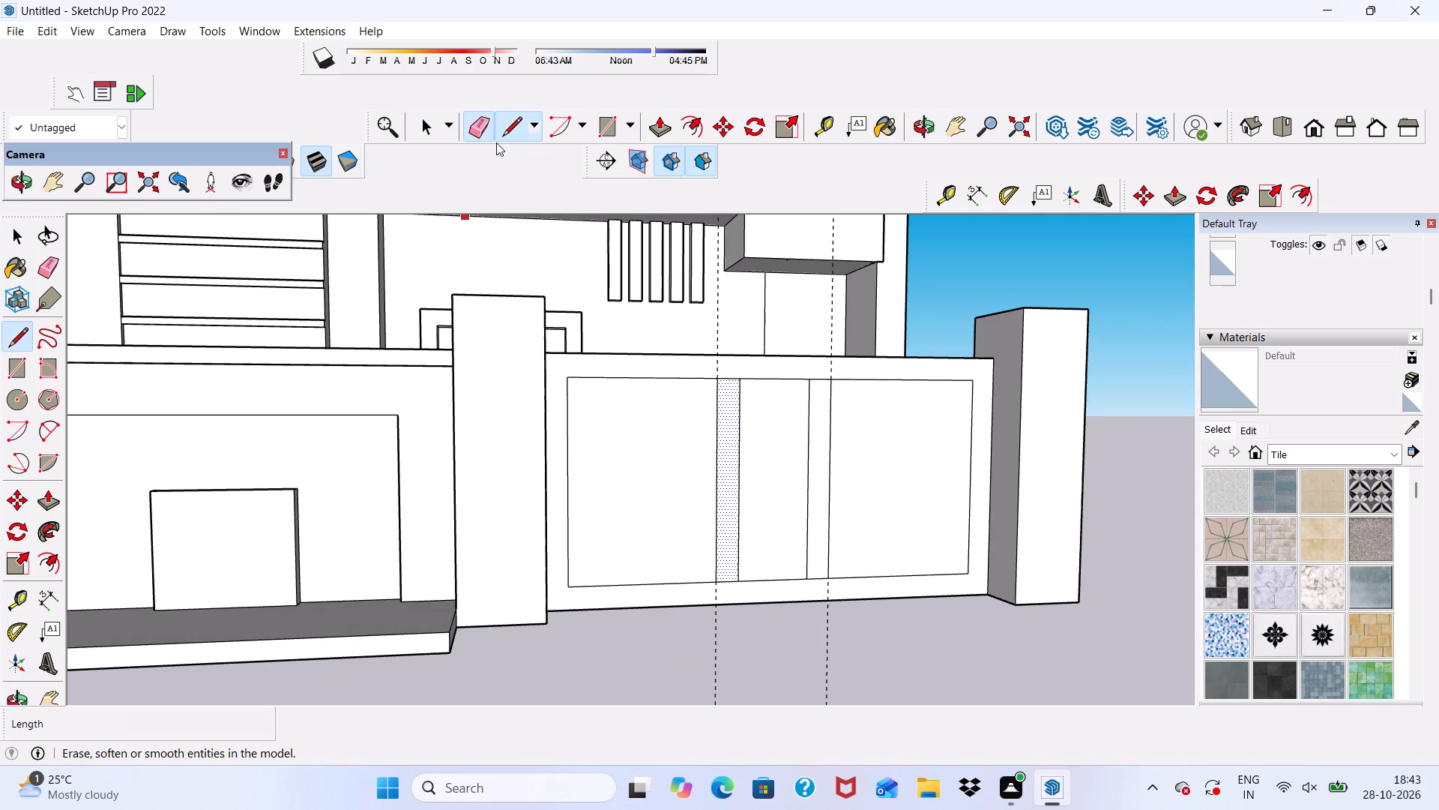
{"action": "scroll", "coordinate": [523, 144], "scroll_direction": "up", "scroll_amount": 2}
{"action": "left_click_drag", "start_coordinate": [712, 300], "coordinate": [719, 304]}
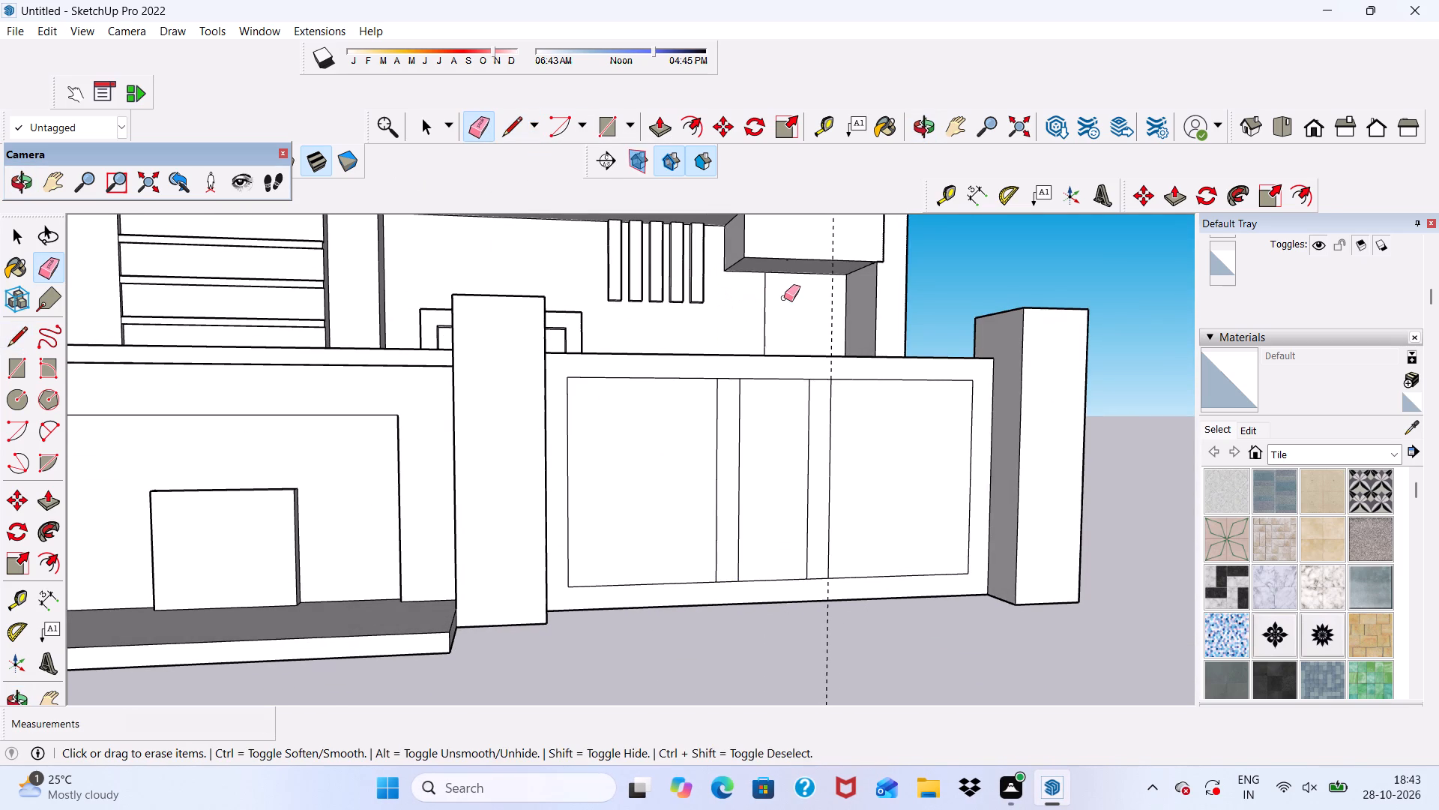
{"action": "left_click_drag", "start_coordinate": [820, 301], "coordinate": [851, 299]}
{"action": "scroll", "coordinate": [854, 383], "scroll_direction": "down", "scroll_amount": 1}
{"action": "middle_click_drag", "start_coordinate": [861, 416], "coordinate": [761, 454]}
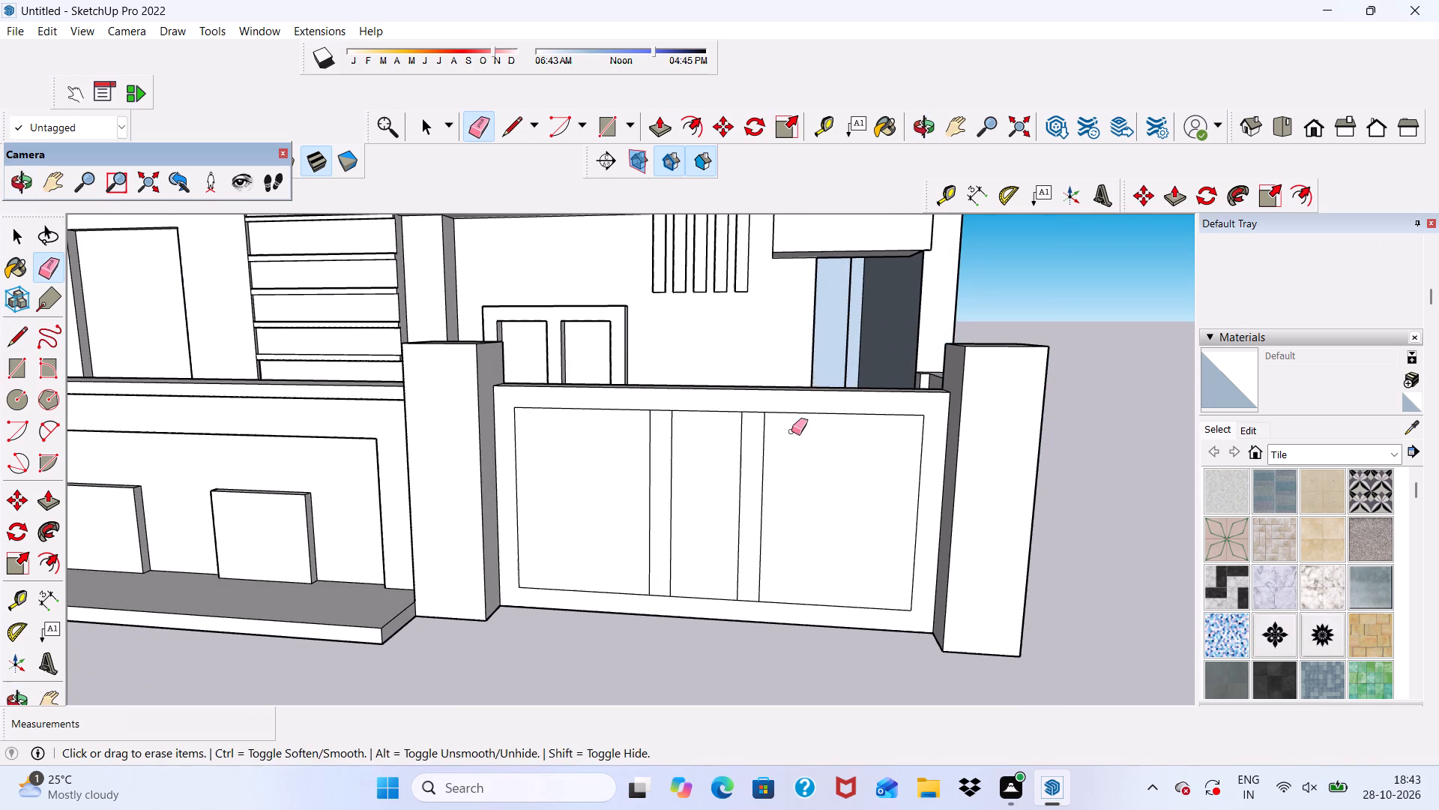
Undo the last erasure and erase the vertical guide crossing the gate and house wall.
{"action": "key", "text": "ctrl+z"}
{"action": "scroll", "coordinate": [842, 361], "scroll_direction": "up", "scroll_amount": 2}
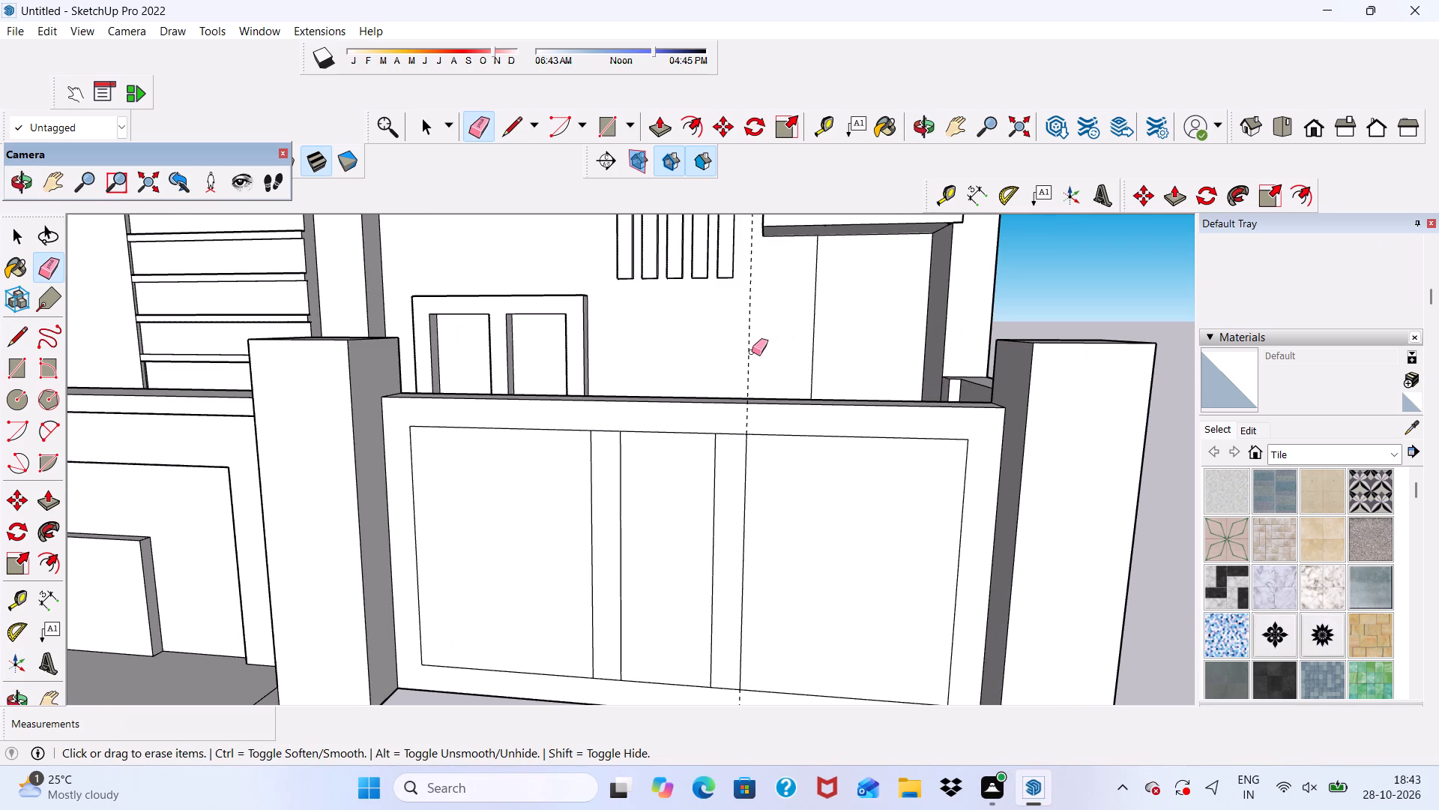
{"action": "left_click", "coordinate": [749, 354]}
Erase the short top and bottom edge segments between each pair of vertical lines, joining the gate's dividers to its outer frame.
{"action": "scroll", "coordinate": [754, 424], "scroll_direction": "up", "scroll_amount": 4}
{"action": "left_click", "coordinate": [736, 446]}
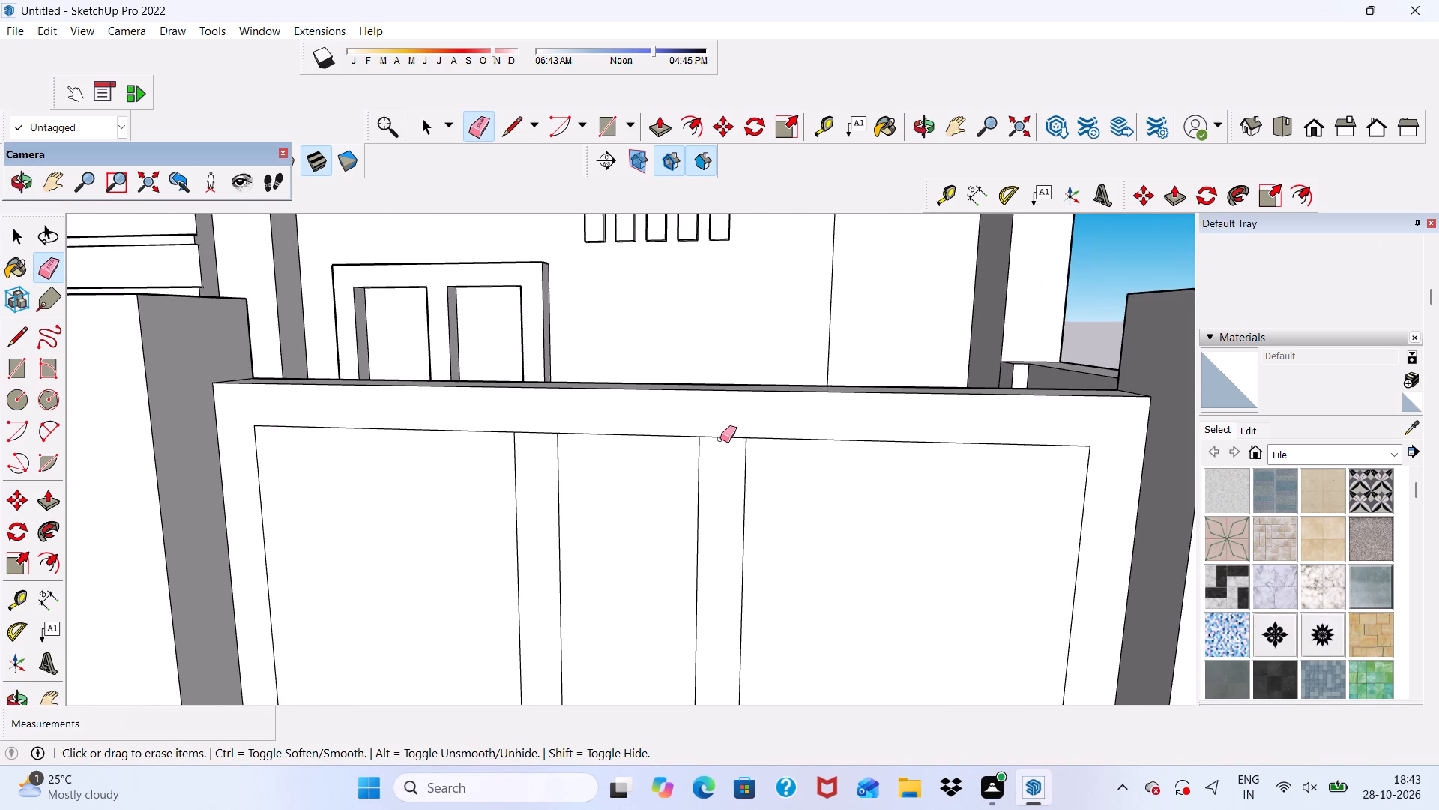
{"action": "left_click", "coordinate": [720, 439]}
{"action": "scroll", "coordinate": [554, 449], "scroll_direction": "up", "scroll_amount": 3}
{"action": "left_click_drag", "start_coordinate": [539, 421], "coordinate": [537, 438]}
{"action": "scroll", "coordinate": [557, 399], "scroll_direction": "down", "scroll_amount": 10}
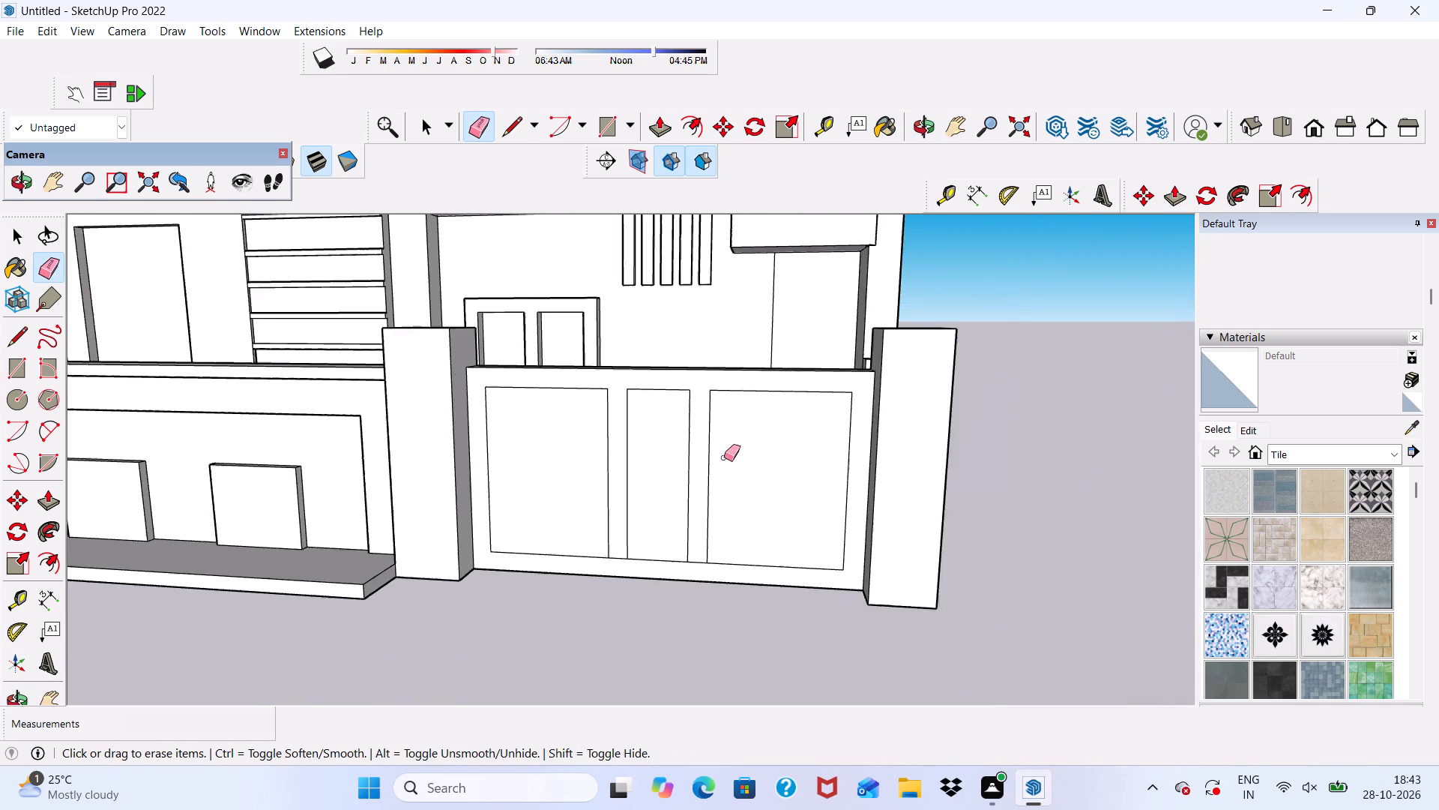
{"action": "scroll", "coordinate": [724, 457], "scroll_direction": "down", "scroll_amount": 1}
{"action": "scroll", "coordinate": [699, 474], "scroll_direction": "up", "scroll_amount": 12}
{"action": "left_click_drag", "start_coordinate": [619, 536], "coordinate": [620, 544]}
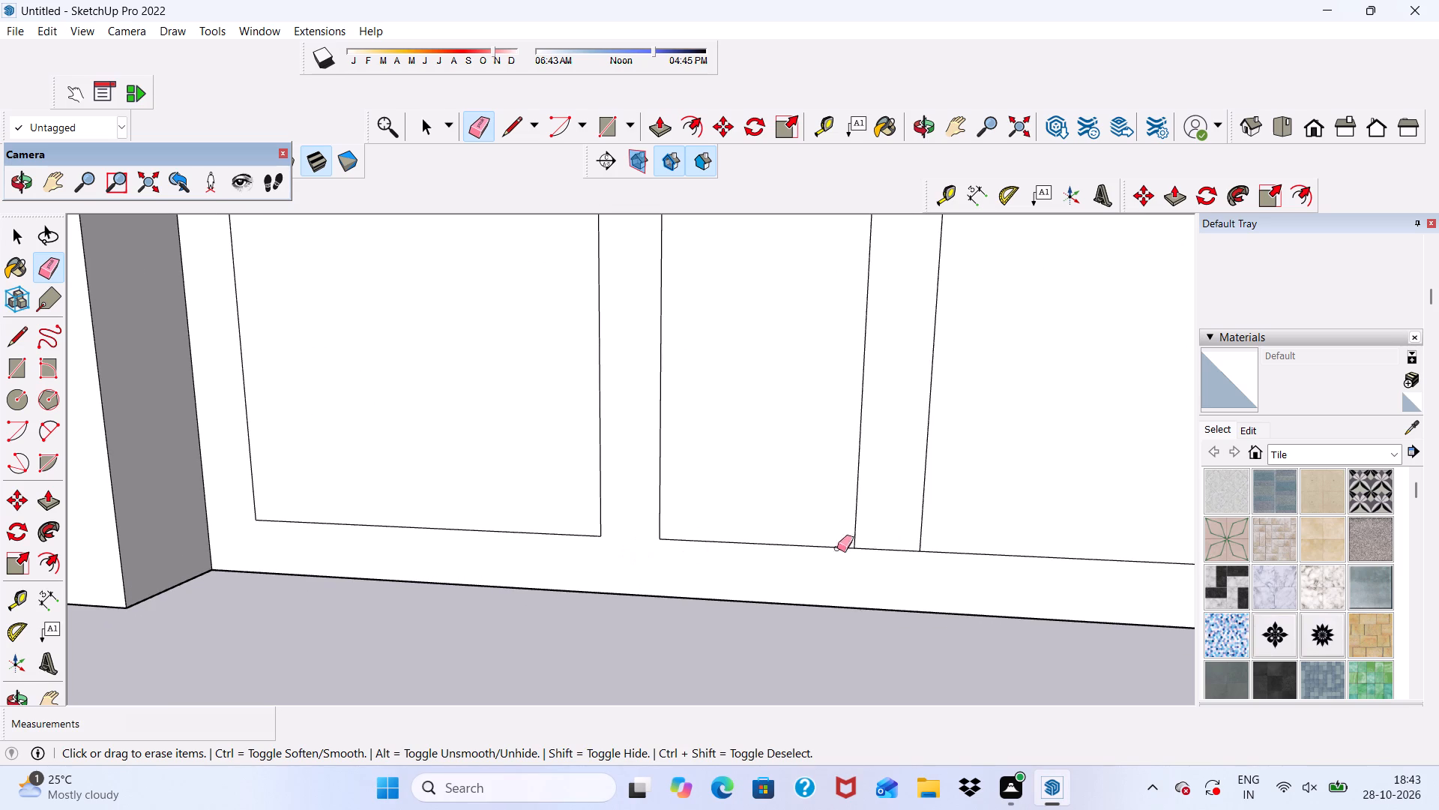
{"action": "left_click_drag", "start_coordinate": [889, 547], "coordinate": [891, 562]}
{"action": "scroll", "coordinate": [813, 523], "scroll_direction": "down", "scroll_amount": 13}
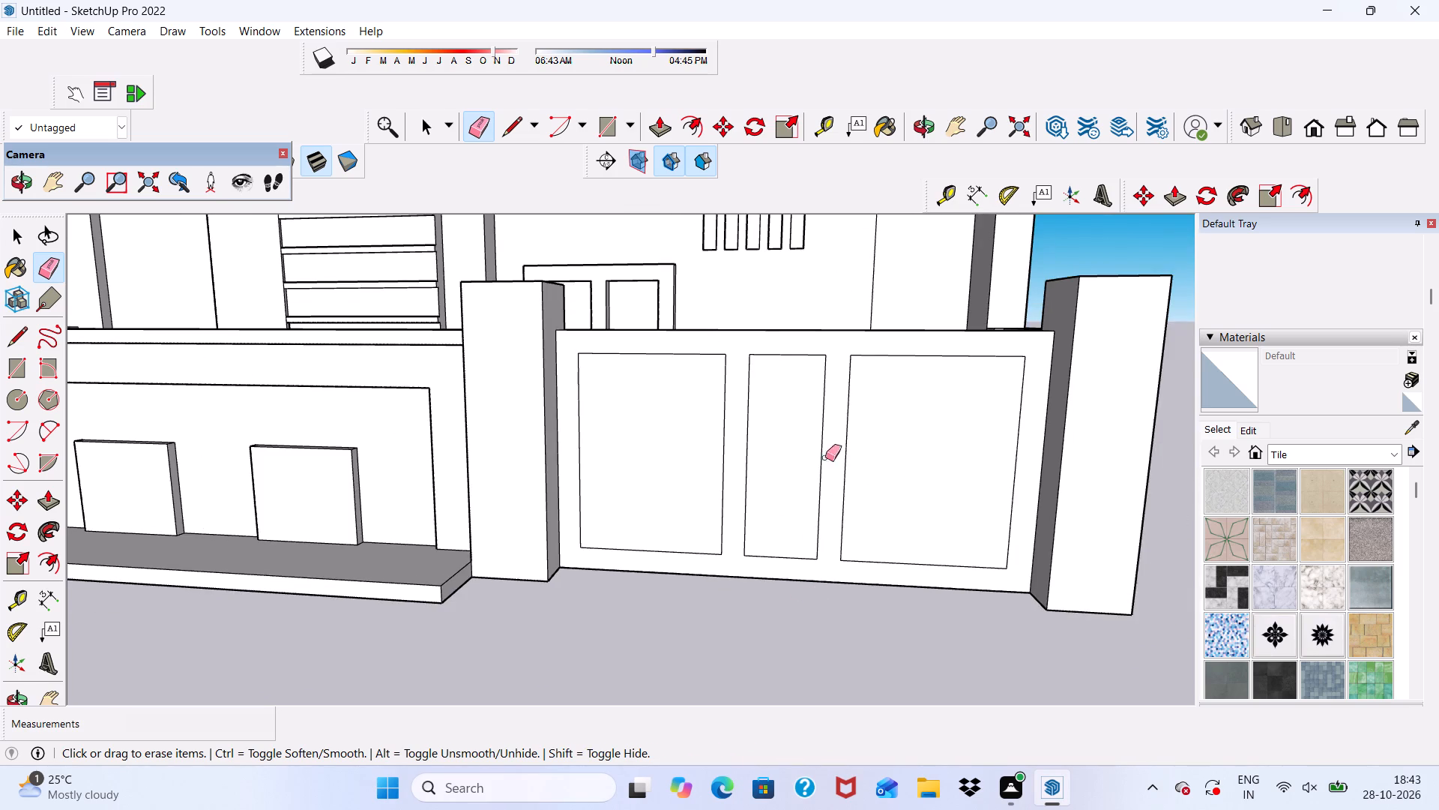
Push/Pull the gate's frame and dividers outward 3" so the three panels sit recessed.
{"action": "key", "text": "space"}
{"action": "scroll", "coordinate": [832, 445], "scroll_direction": "up", "scroll_amount": 3}
{"action": "left_click", "coordinate": [827, 434]}
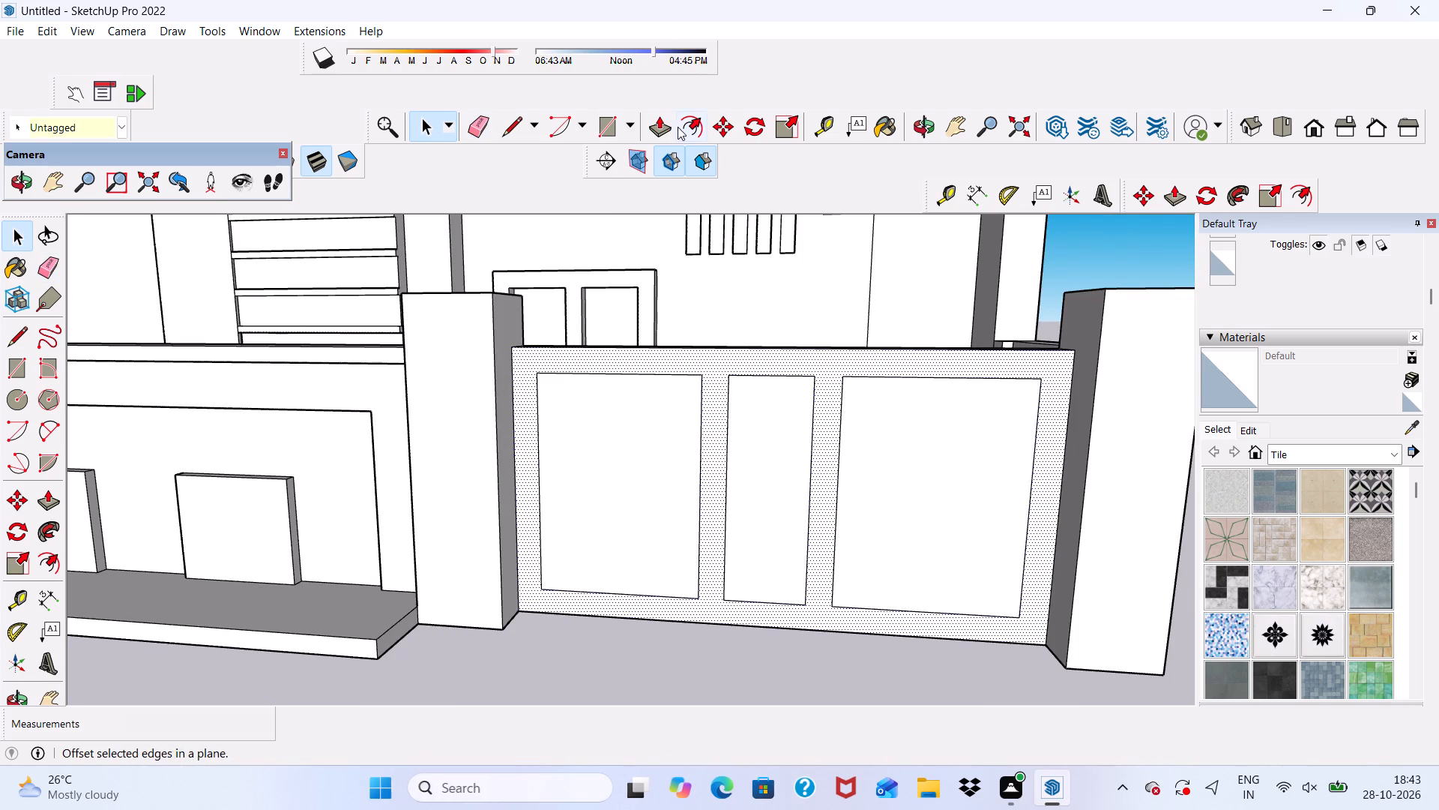
{"action": "left_click", "coordinate": [667, 124]}
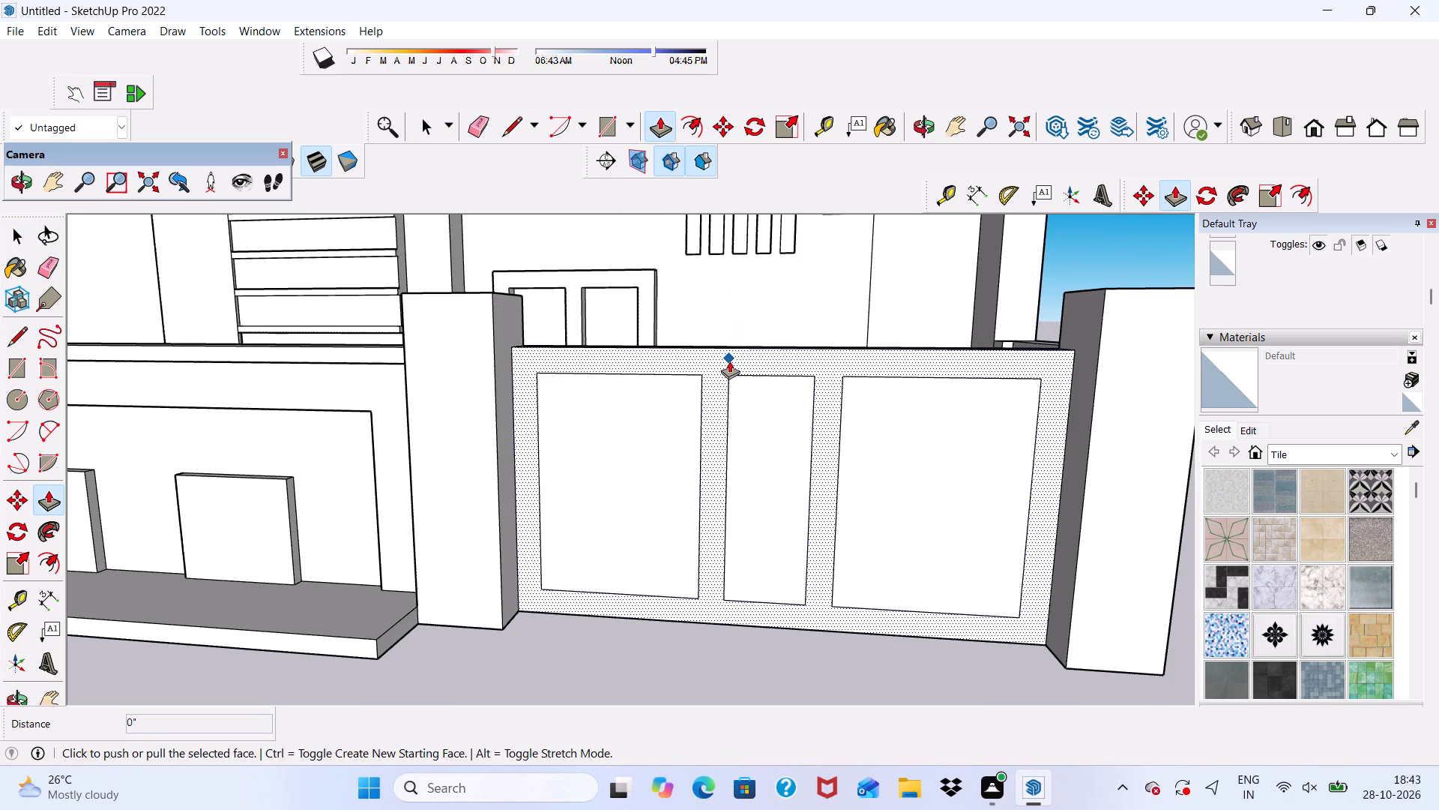
{"action": "left_click", "coordinate": [729, 361]}
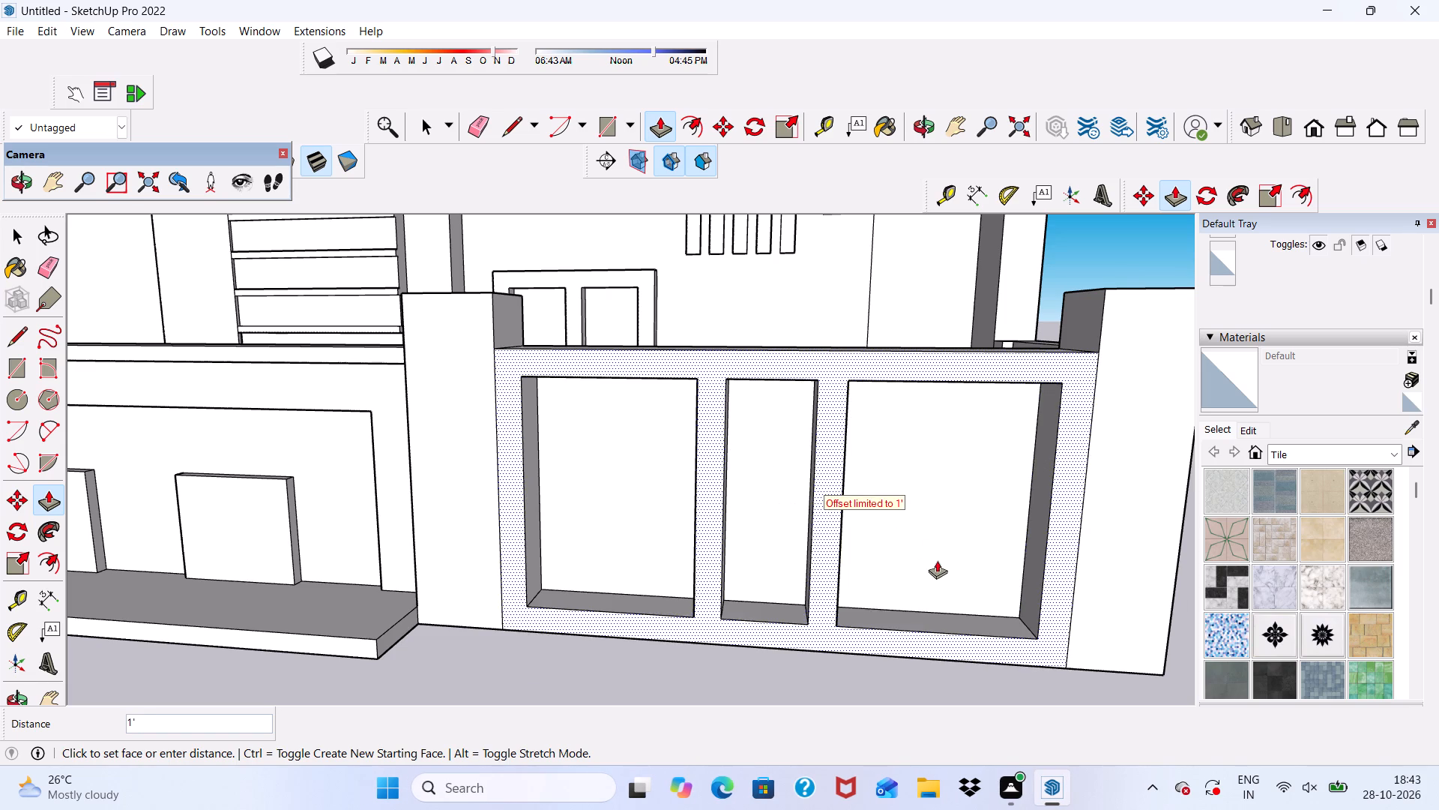
{"action": "key", "text": "3"}
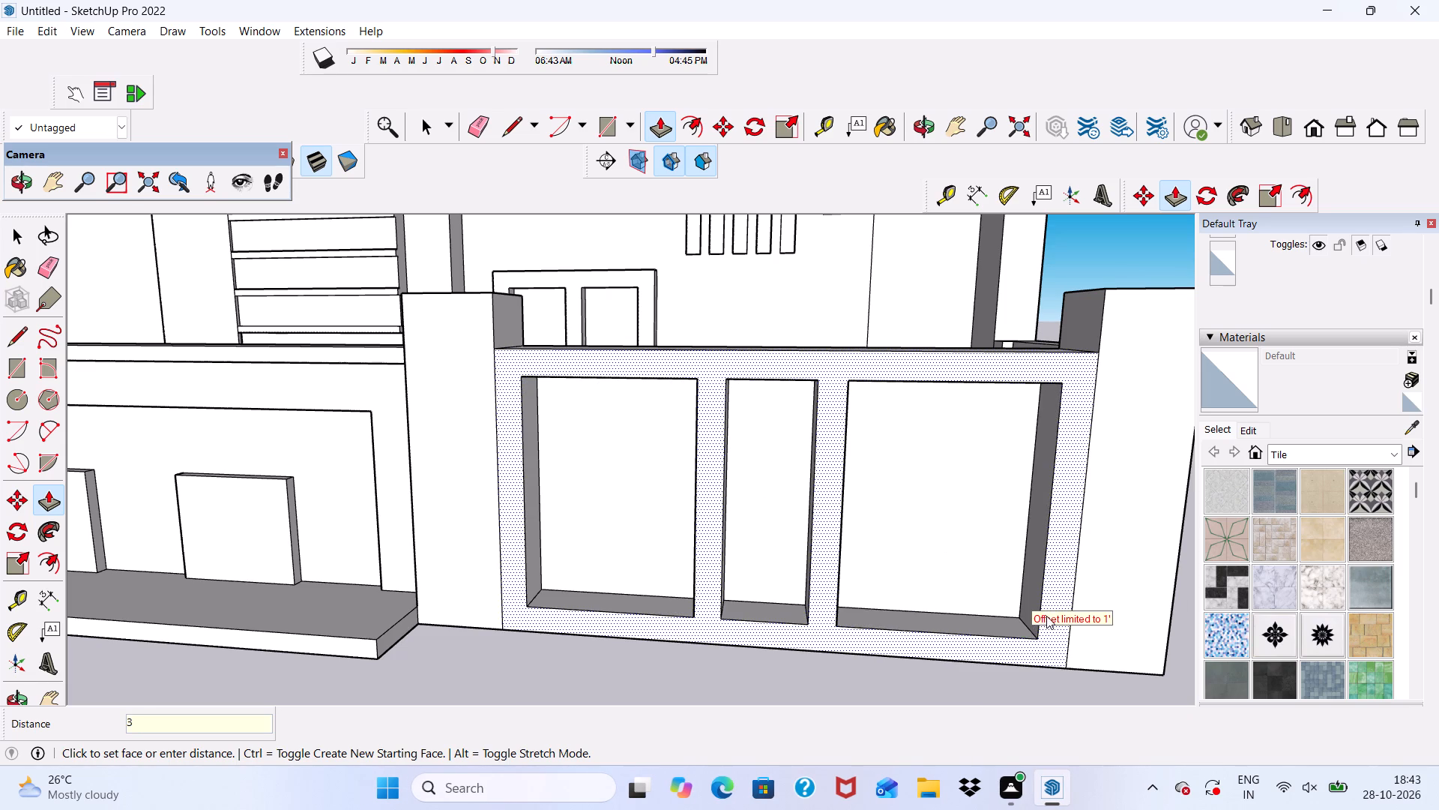
{"action": "key", "text": "shift+quotedbl"}
{"action": "key", "text": "Return"}
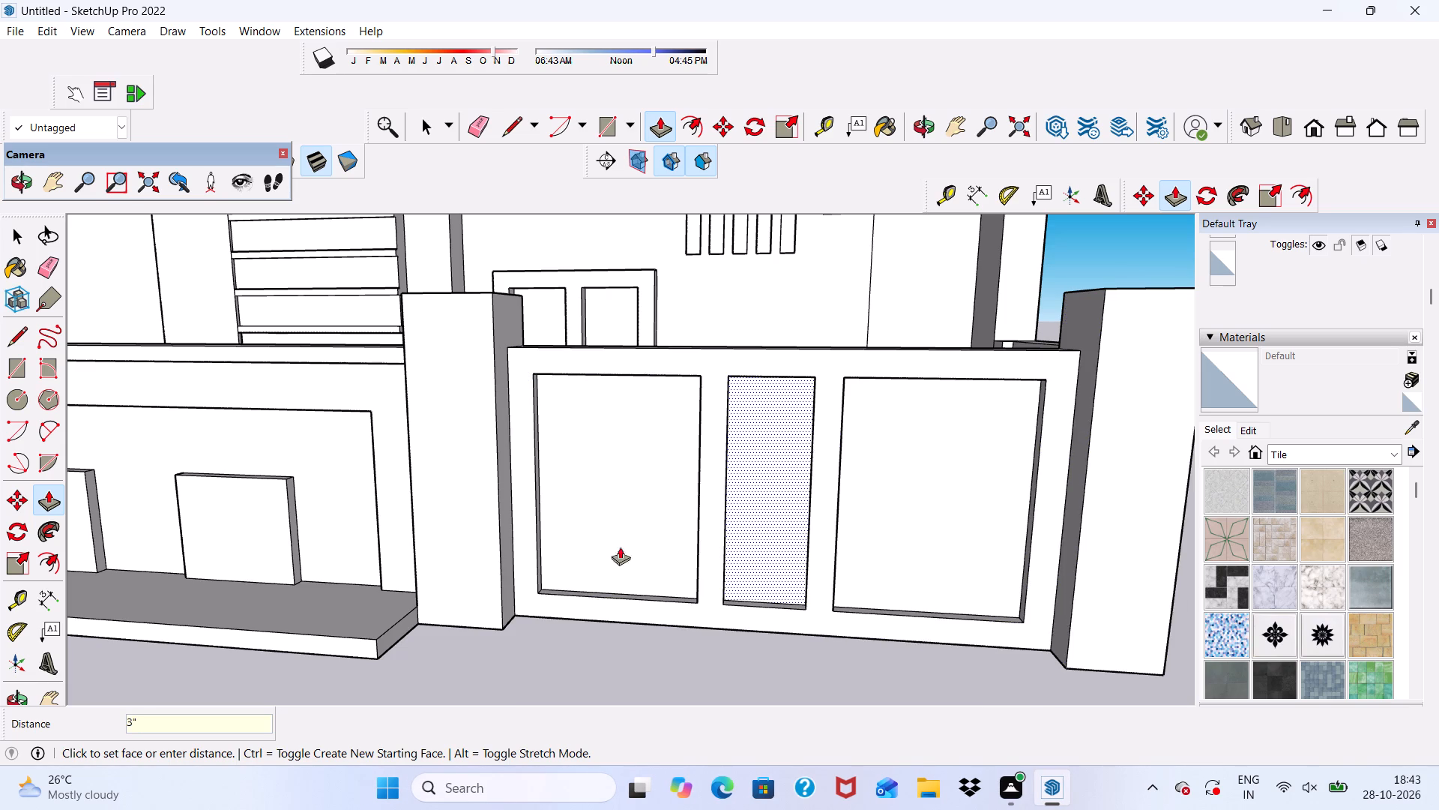
{"action": "scroll", "coordinate": [645, 539], "scroll_direction": "up", "scroll_amount": 3}
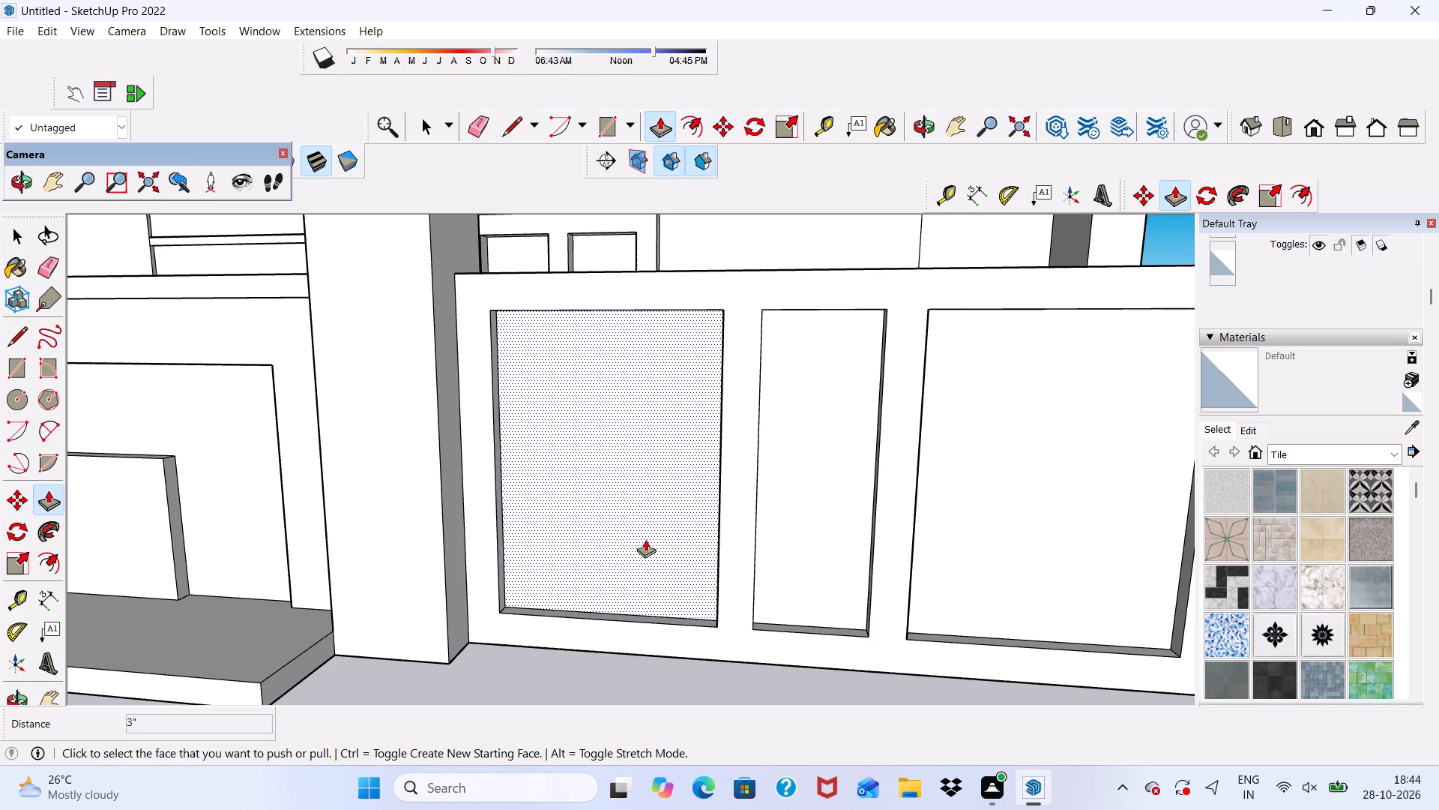
{"action": "key", "text": "space"}
Examine the recessed gate panels and boundary wall from below, from the front and at an angle.
{"action": "scroll", "coordinate": [644, 539], "scroll_direction": "down", "scroll_amount": 4}
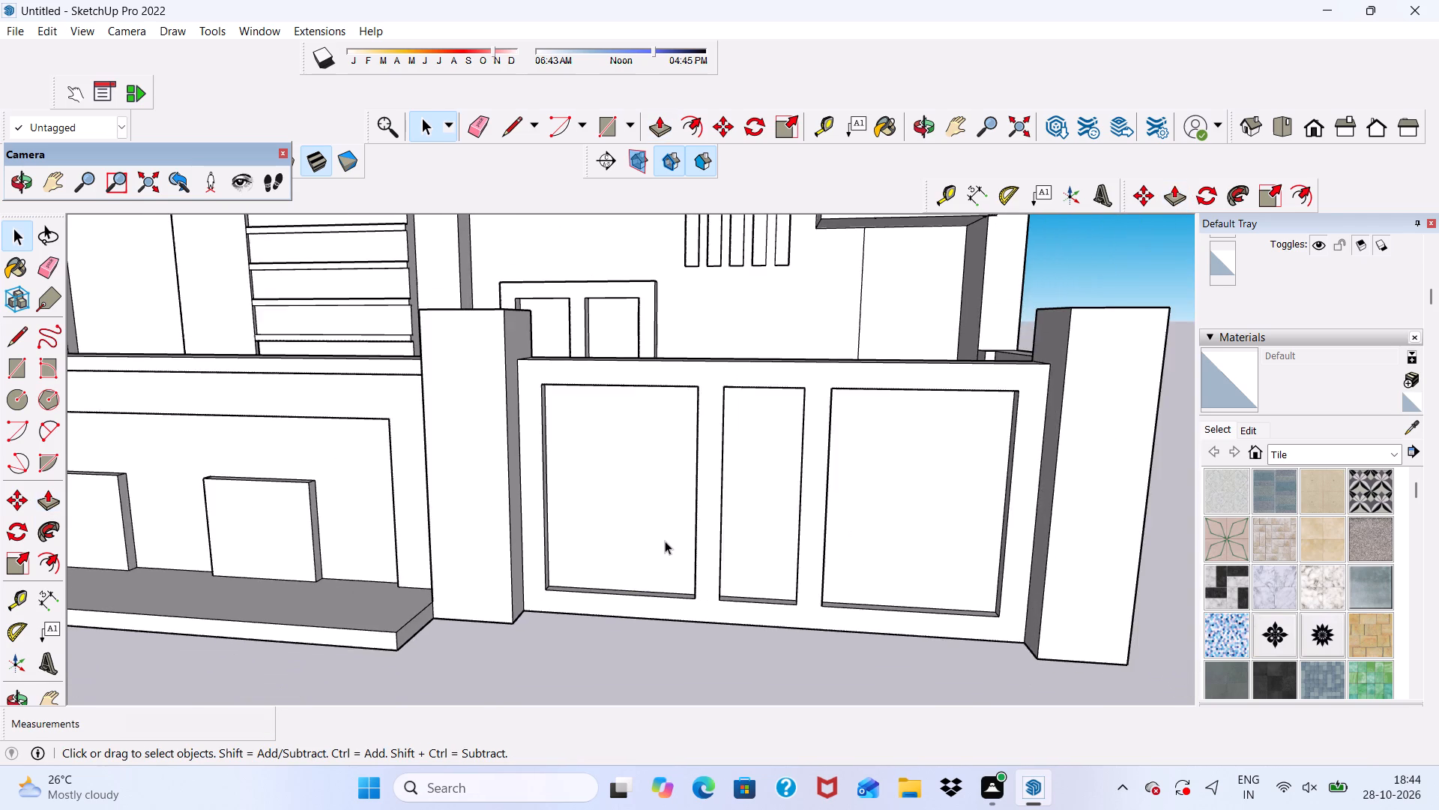
{"action": "scroll", "coordinate": [654, 620], "scroll_direction": "up", "scroll_amount": 1}
{"action": "left_click", "coordinate": [612, 653]}
{"action": "scroll", "coordinate": [618, 587], "scroll_direction": "down", "scroll_amount": 3}
{"action": "middle_click_drag", "start_coordinate": [654, 582], "coordinate": [674, 472]}
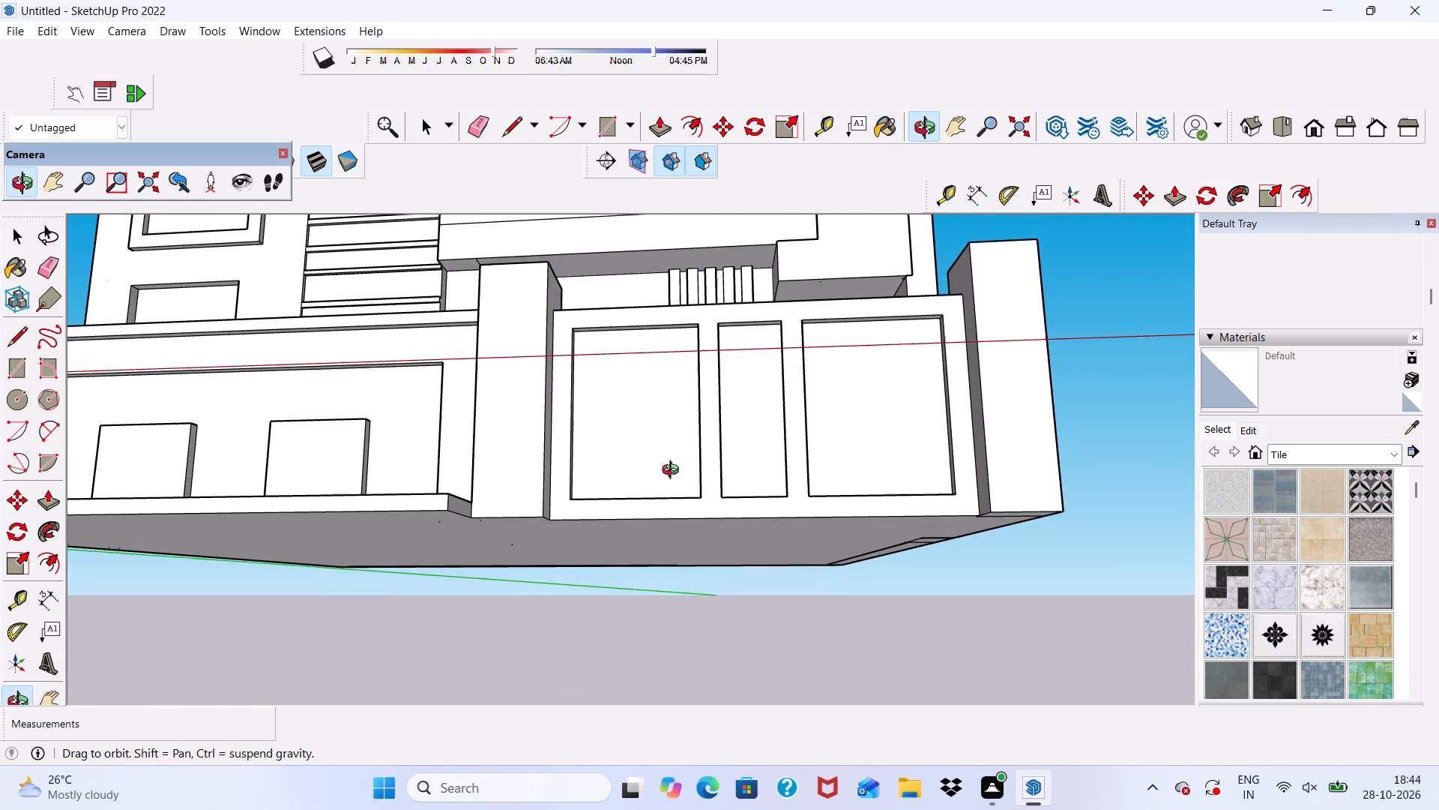
{"action": "middle_click_drag", "start_coordinate": [674, 472], "coordinate": [674, 471]}
{"action": "scroll", "coordinate": [668, 473], "scroll_direction": "up", "scroll_amount": 5}
{"action": "scroll", "coordinate": [560, 475], "scroll_direction": "down", "scroll_amount": 5}
{"action": "middle_click_drag", "start_coordinate": [662, 504], "coordinate": [632, 595]}
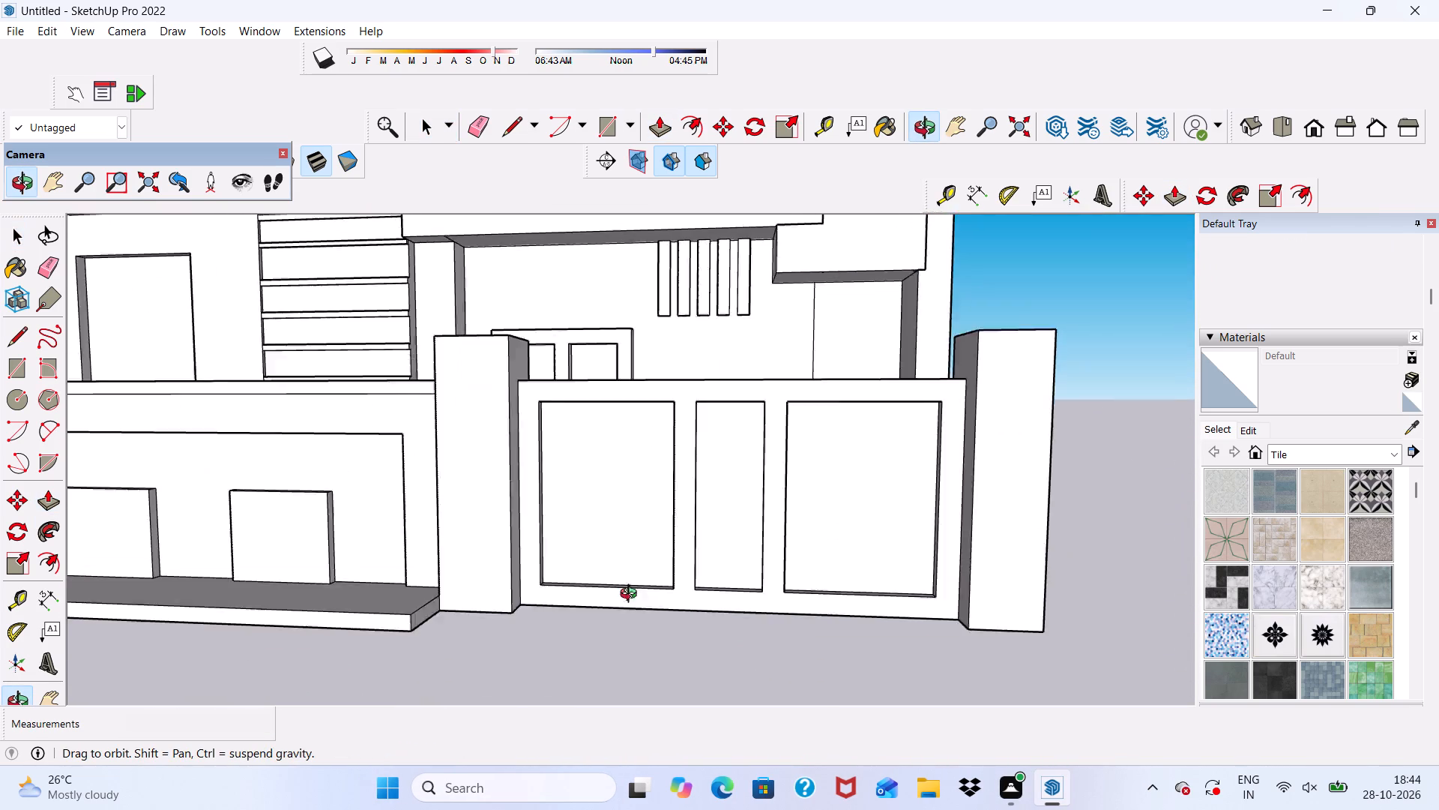
{"action": "middle_click_drag", "start_coordinate": [632, 595], "coordinate": [794, 487]}
{"action": "scroll", "coordinate": [684, 388], "scroll_direction": "down", "scroll_amount": 3}
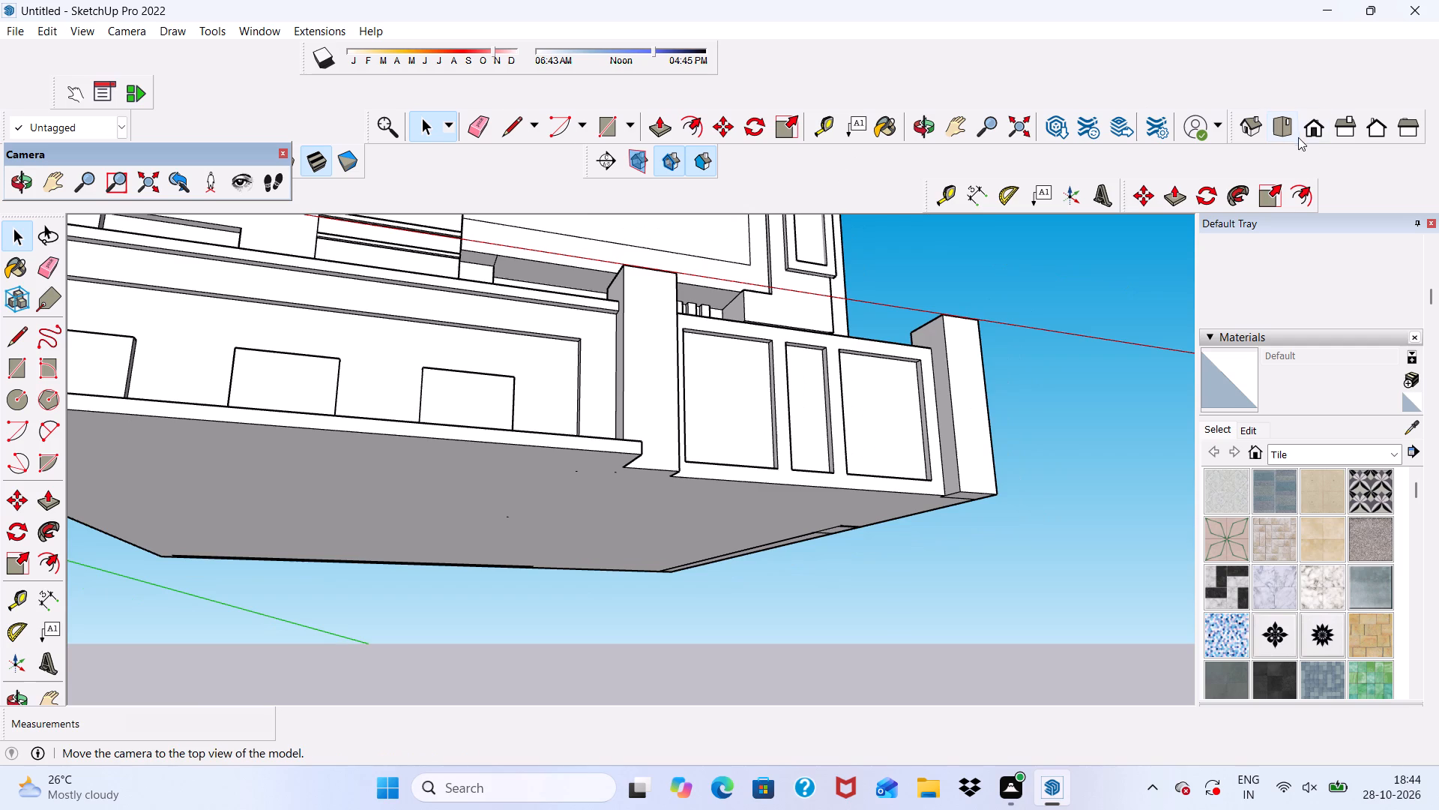
{"action": "left_click", "coordinate": [1314, 129]}
{"action": "scroll", "coordinate": [1048, 340], "scroll_direction": "down", "scroll_amount": 5}
{"action": "middle_click_drag", "start_coordinate": [627, 514], "coordinate": [657, 559]}
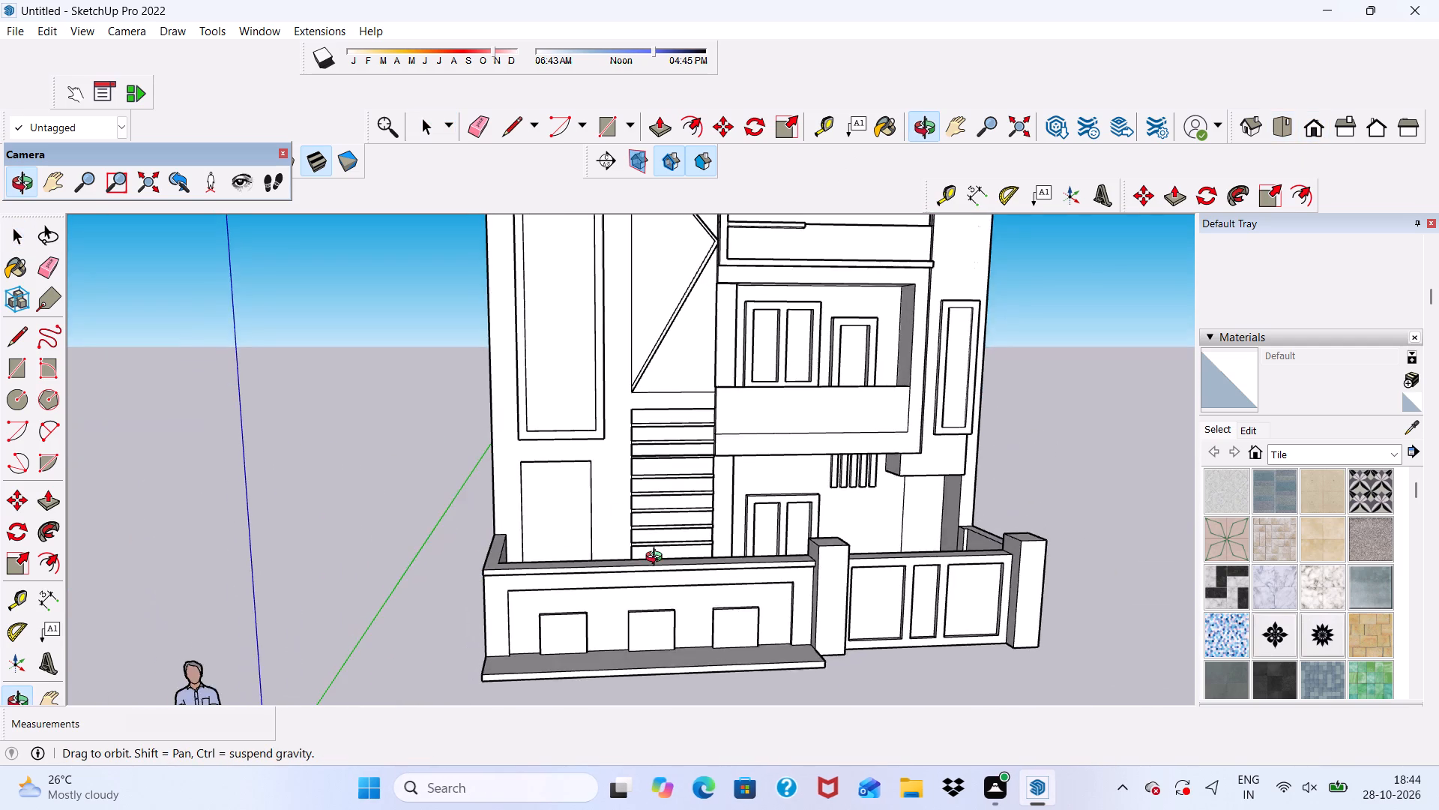
{"action": "middle_click_drag", "start_coordinate": [657, 559], "coordinate": [595, 519]}
{"action": "scroll", "coordinate": [871, 612], "scroll_direction": "up", "scroll_amount": 5}
{"action": "middle_click_drag", "start_coordinate": [961, 609], "coordinate": [956, 607]}
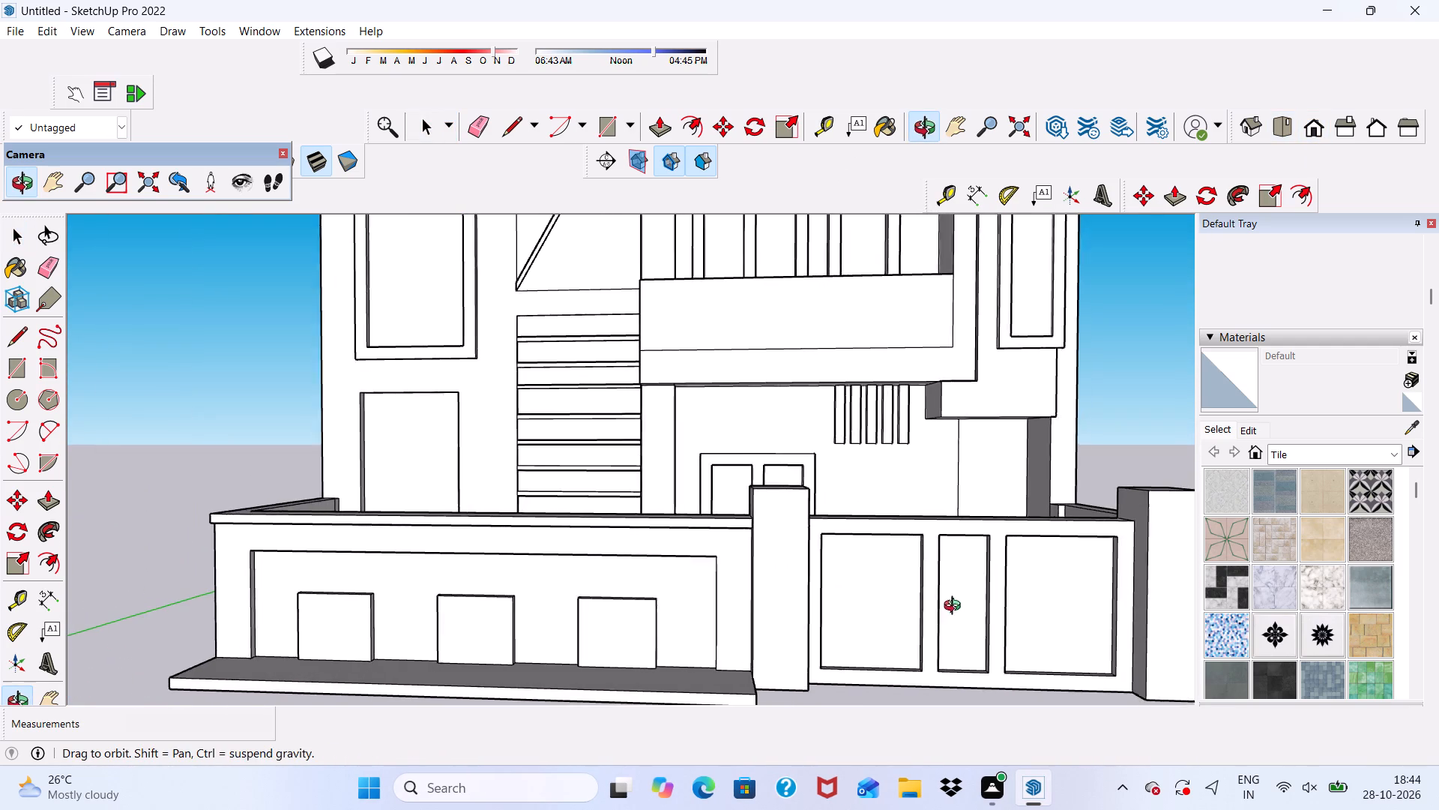
{"action": "middle_click_drag", "start_coordinate": [956, 607], "coordinate": [807, 593]}
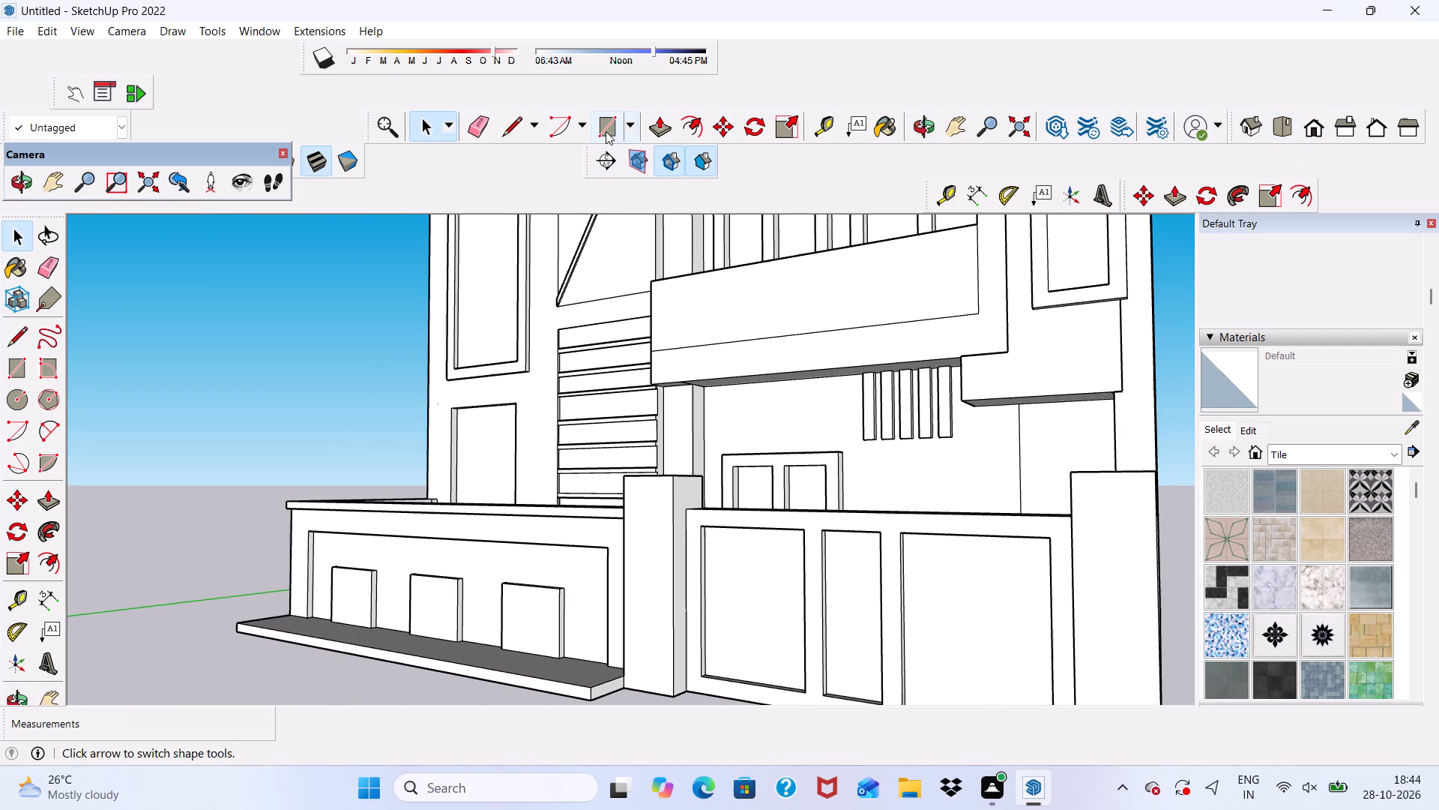
Draw a horizontal rectangular strip about 2 3/16" by 3' 4 1/2" across the full width of the gate's far-pier-side panel.
{"action": "left_click", "coordinate": [606, 131]}
{"action": "scroll", "coordinate": [733, 358], "scroll_direction": "down", "scroll_amount": 3}
{"action": "middle_click_drag", "start_coordinate": [886, 526], "coordinate": [953, 522]}
{"action": "scroll", "coordinate": [944, 550], "scroll_direction": "up", "scroll_amount": 9}
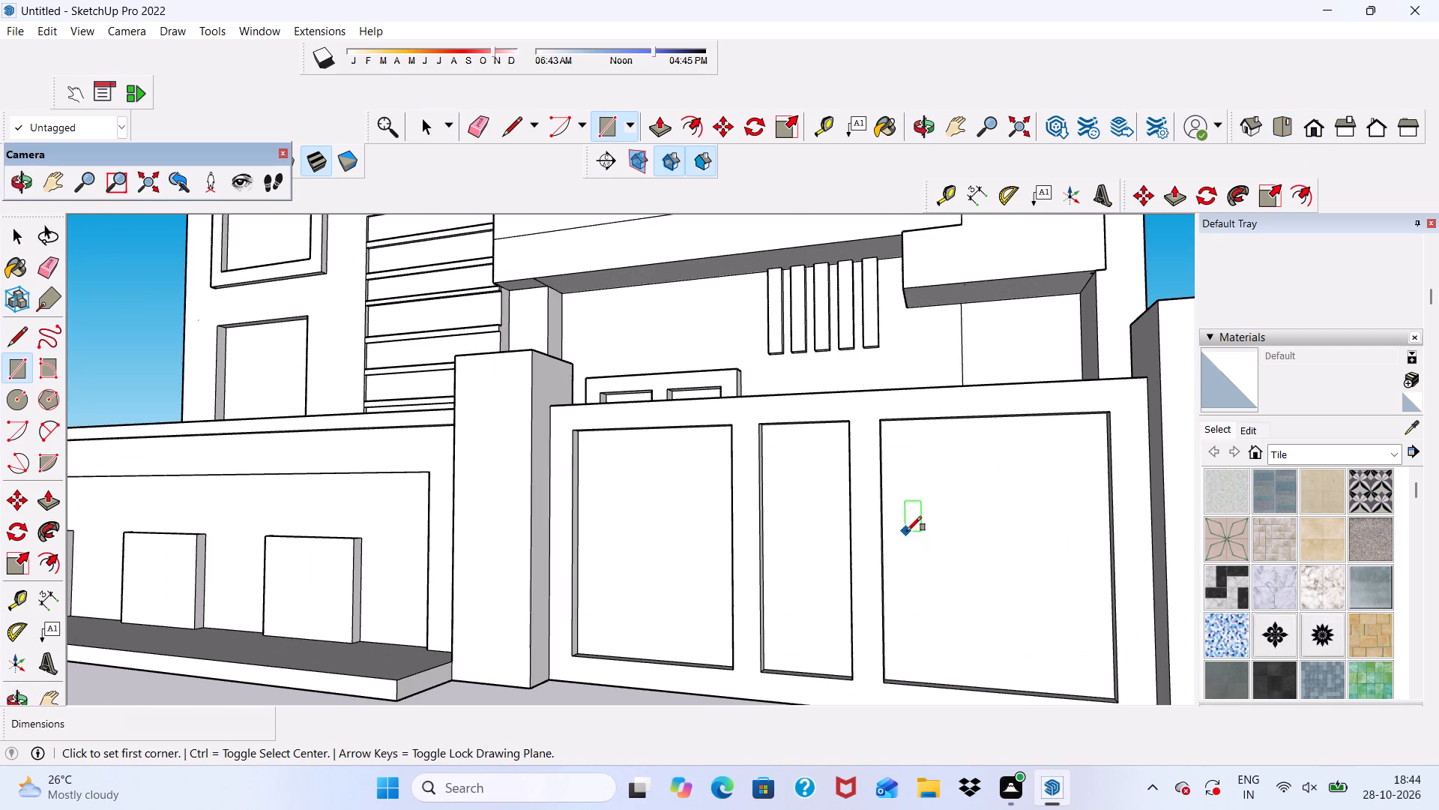
{"action": "middle_click_drag", "start_coordinate": [912, 532], "coordinate": [836, 550]}
{"action": "scroll", "coordinate": [891, 584], "scroll_direction": "up", "scroll_amount": 10}
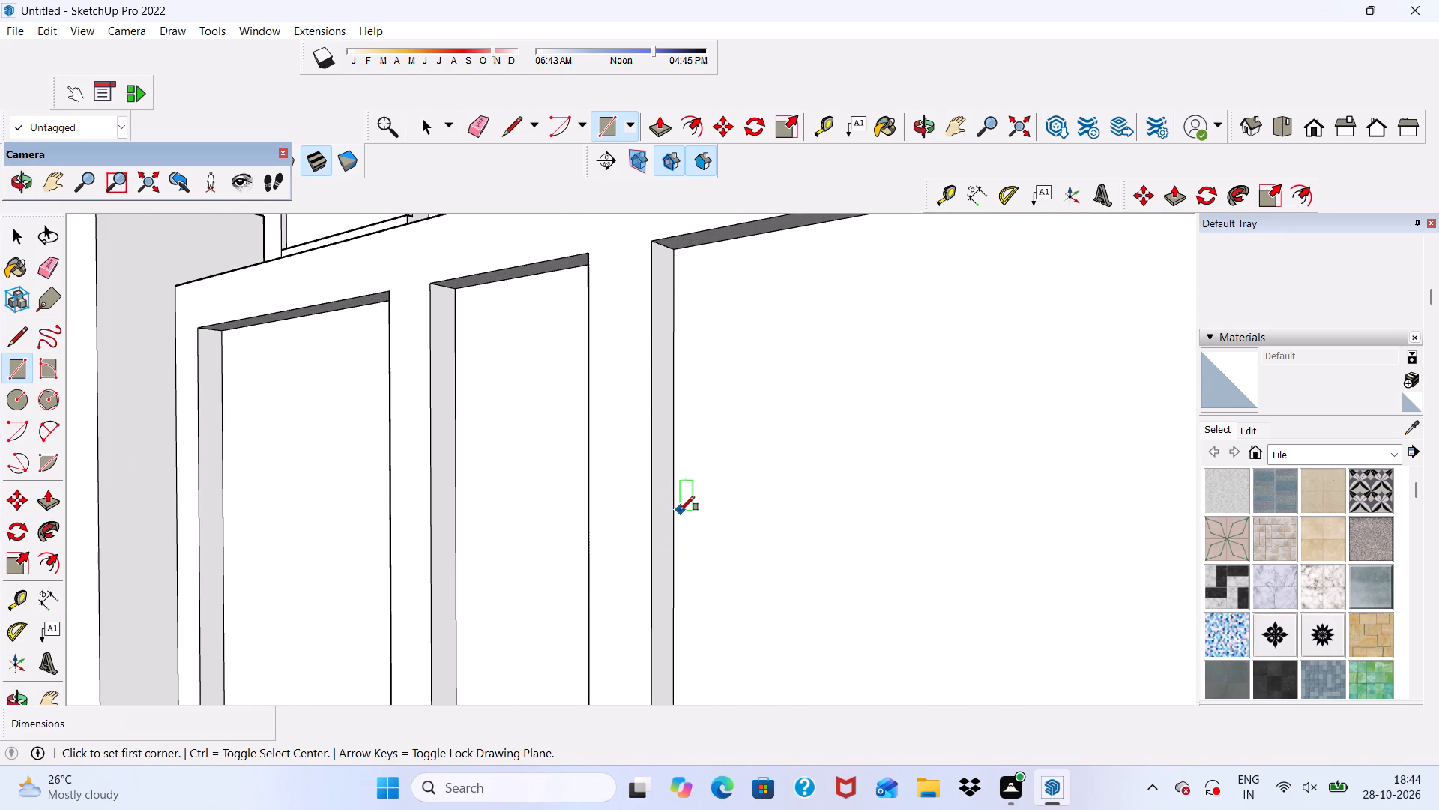
{"action": "left_click", "coordinate": [676, 517]}
{"action": "scroll", "coordinate": [684, 531], "scroll_direction": "down", "scroll_amount": 10}
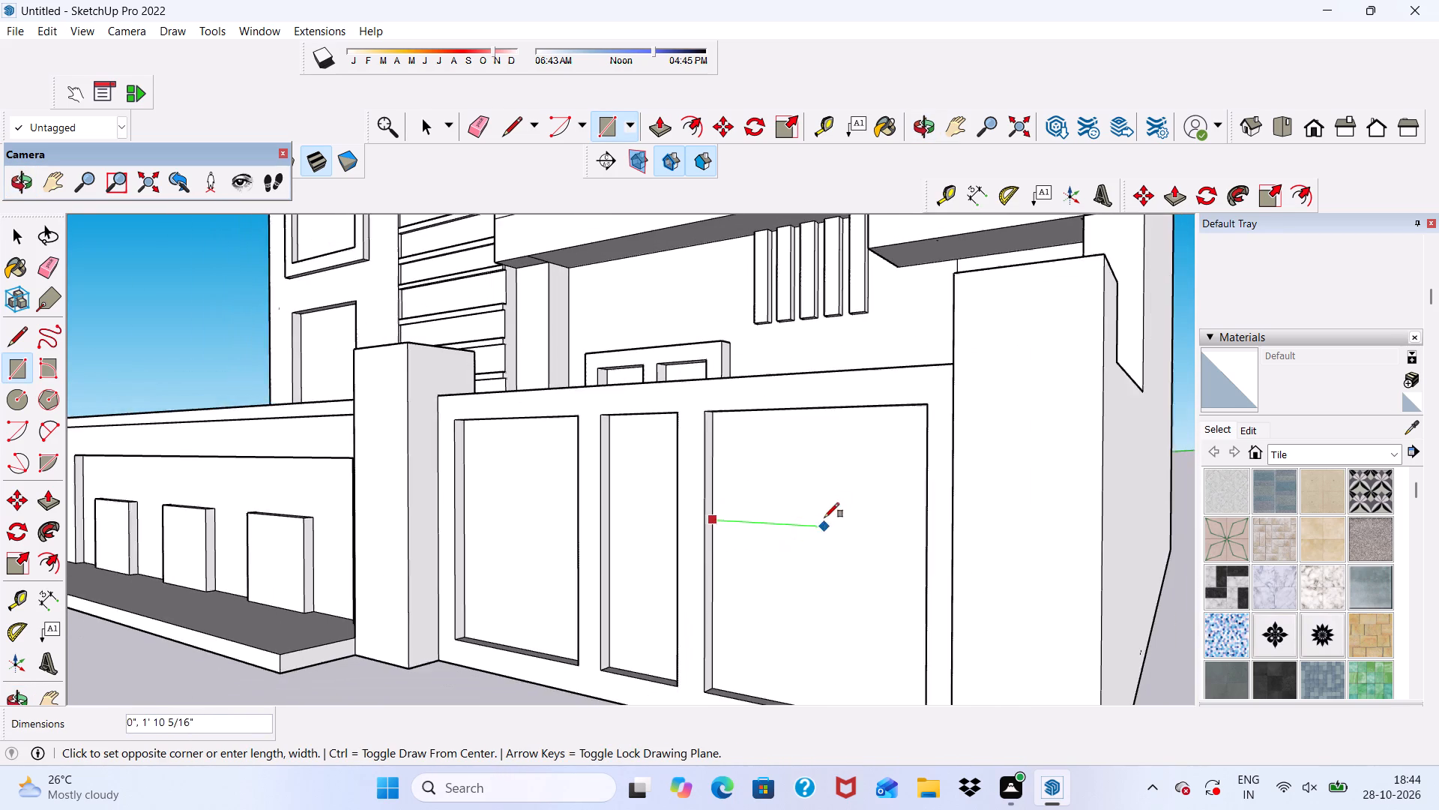
{"action": "scroll", "coordinate": [824, 517], "scroll_direction": "down", "scroll_amount": 1}
{"action": "middle_click_drag", "start_coordinate": [827, 520], "coordinate": [985, 568]}
{"action": "scroll", "coordinate": [986, 566], "scroll_direction": "up", "scroll_amount": 12}
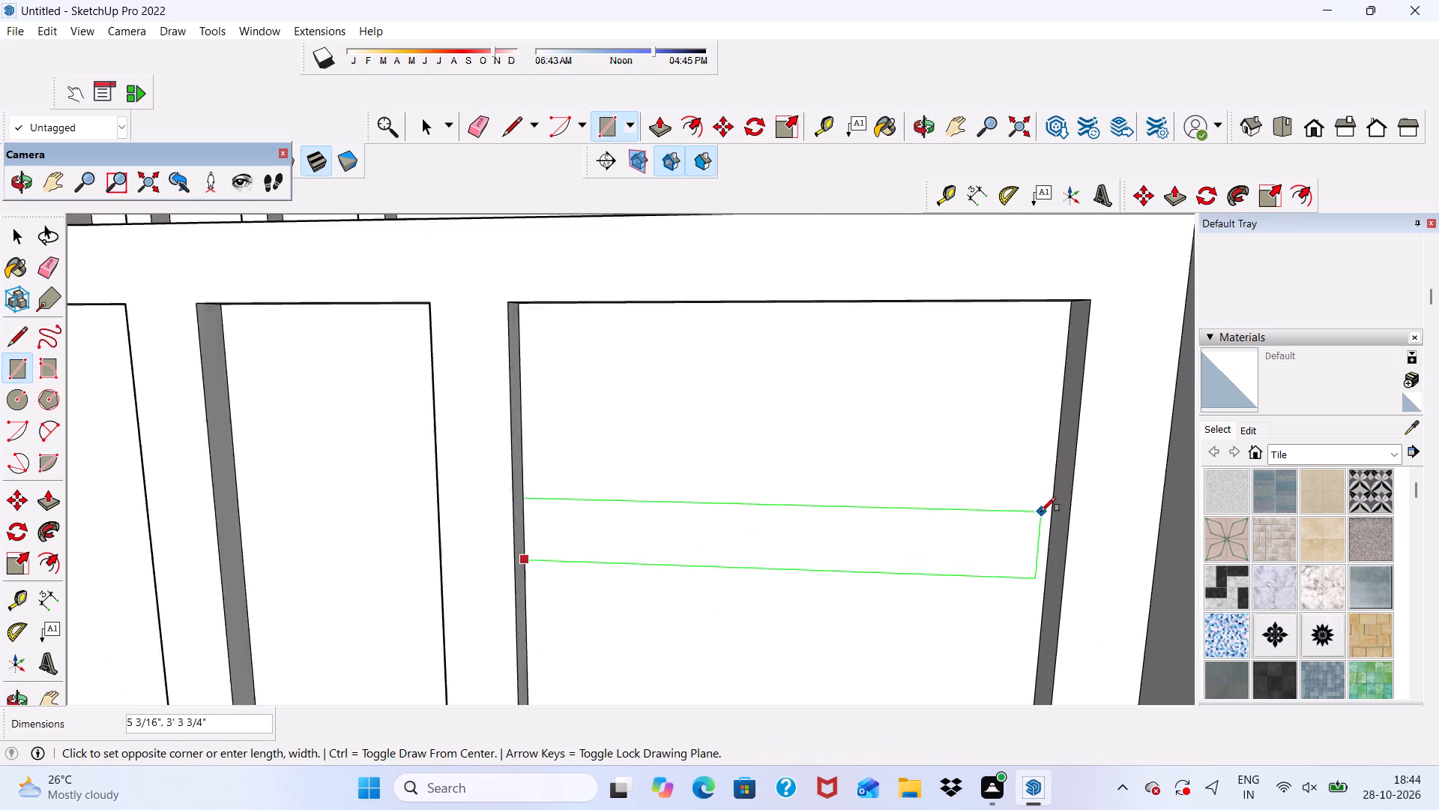
{"action": "scroll", "coordinate": [1041, 511], "scroll_direction": "up", "scroll_amount": 4}
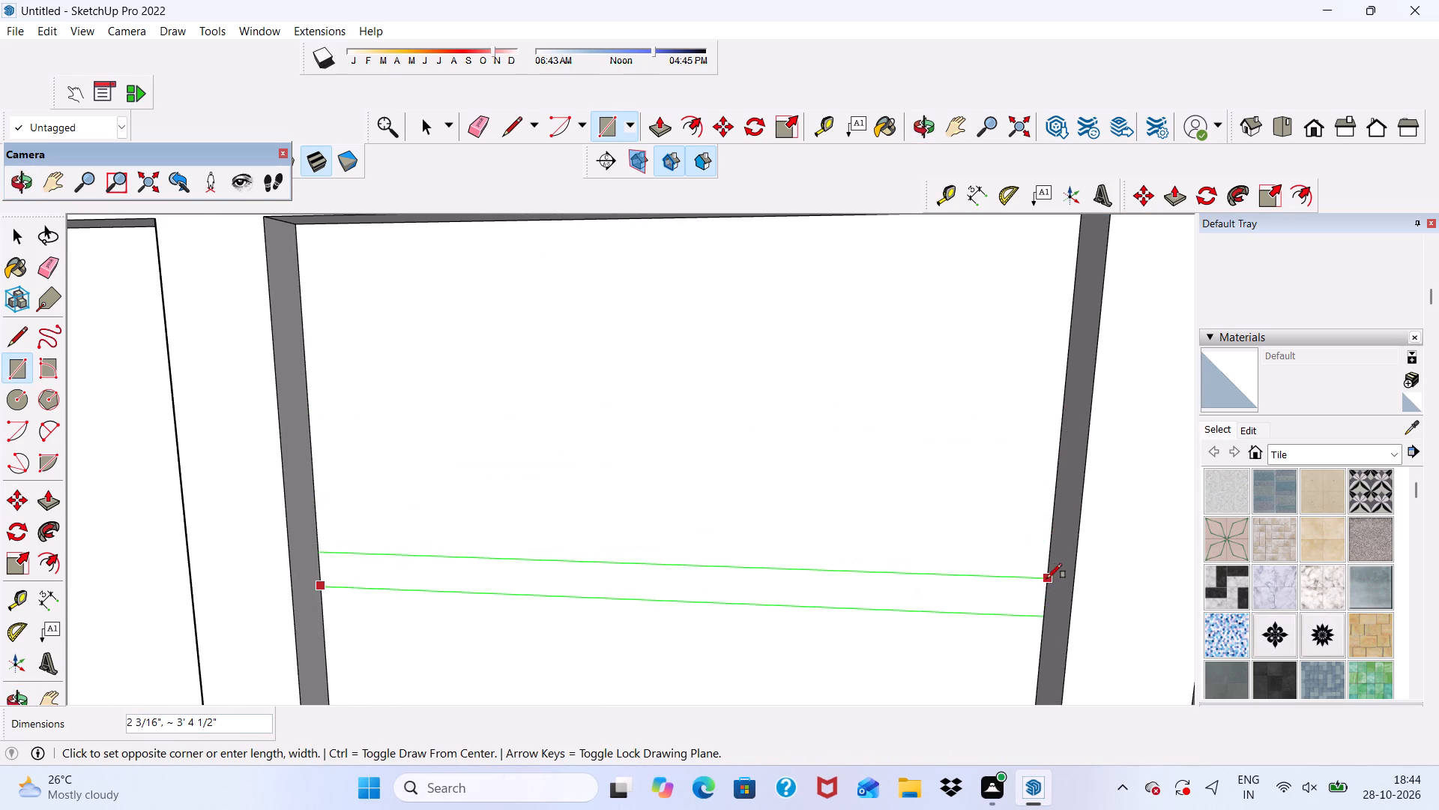
{"action": "left_click", "coordinate": [1045, 577]}
Draw a second horizontal strip about 2 1/8" by 3' 4 1/2" across the same gate panel, below the first strip.
{"action": "scroll", "coordinate": [616, 340], "scroll_direction": "down", "scroll_amount": 5}
{"action": "middle_click_drag", "start_coordinate": [713, 494], "coordinate": [706, 398]}
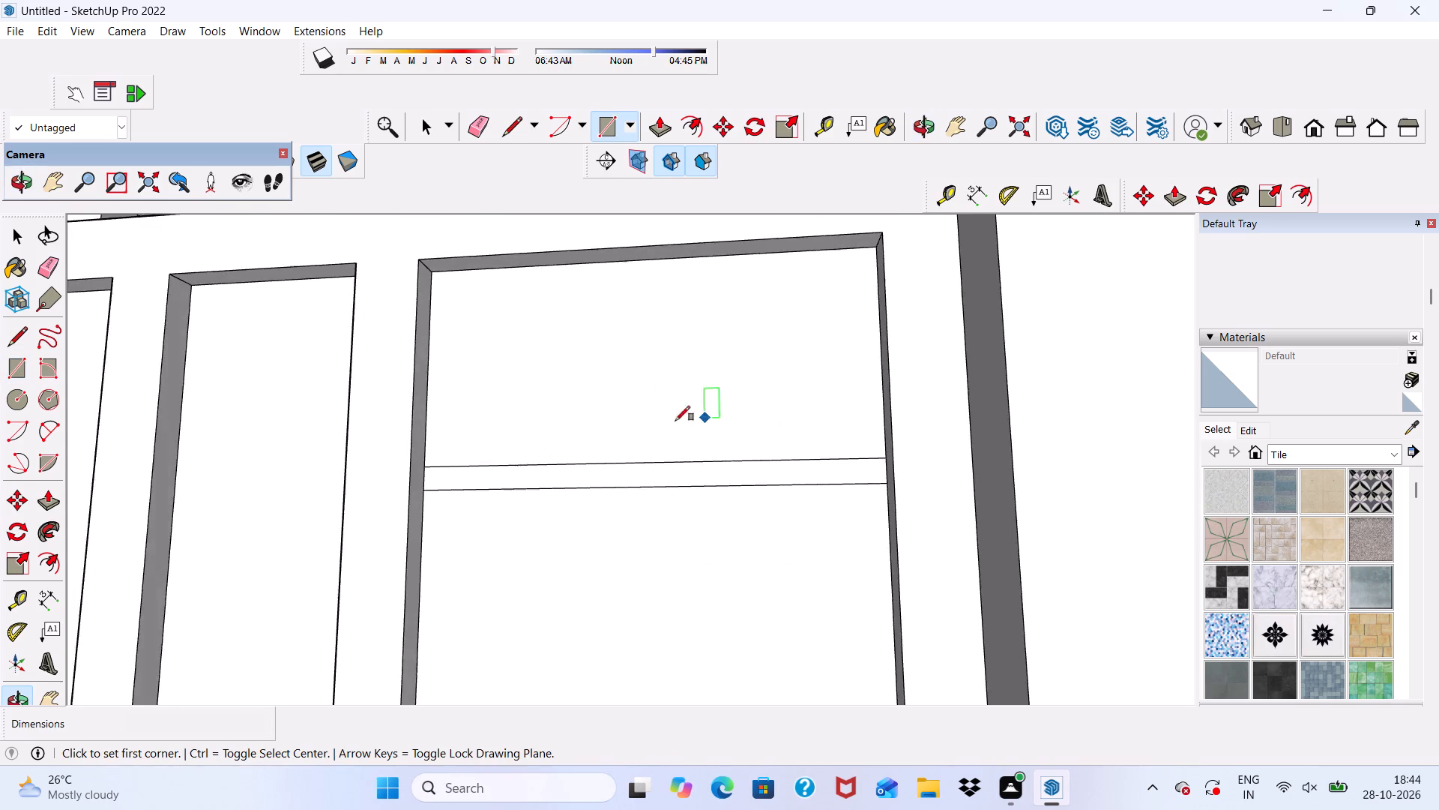
{"action": "scroll", "coordinate": [537, 390], "scroll_direction": "down", "scroll_amount": 5}
{"action": "scroll", "coordinate": [533, 594], "scroll_direction": "up", "scroll_amount": 5}
{"action": "scroll", "coordinate": [502, 565], "scroll_direction": "down", "scroll_amount": 2}
{"action": "middle_click_drag", "start_coordinate": [502, 565], "coordinate": [453, 590]}
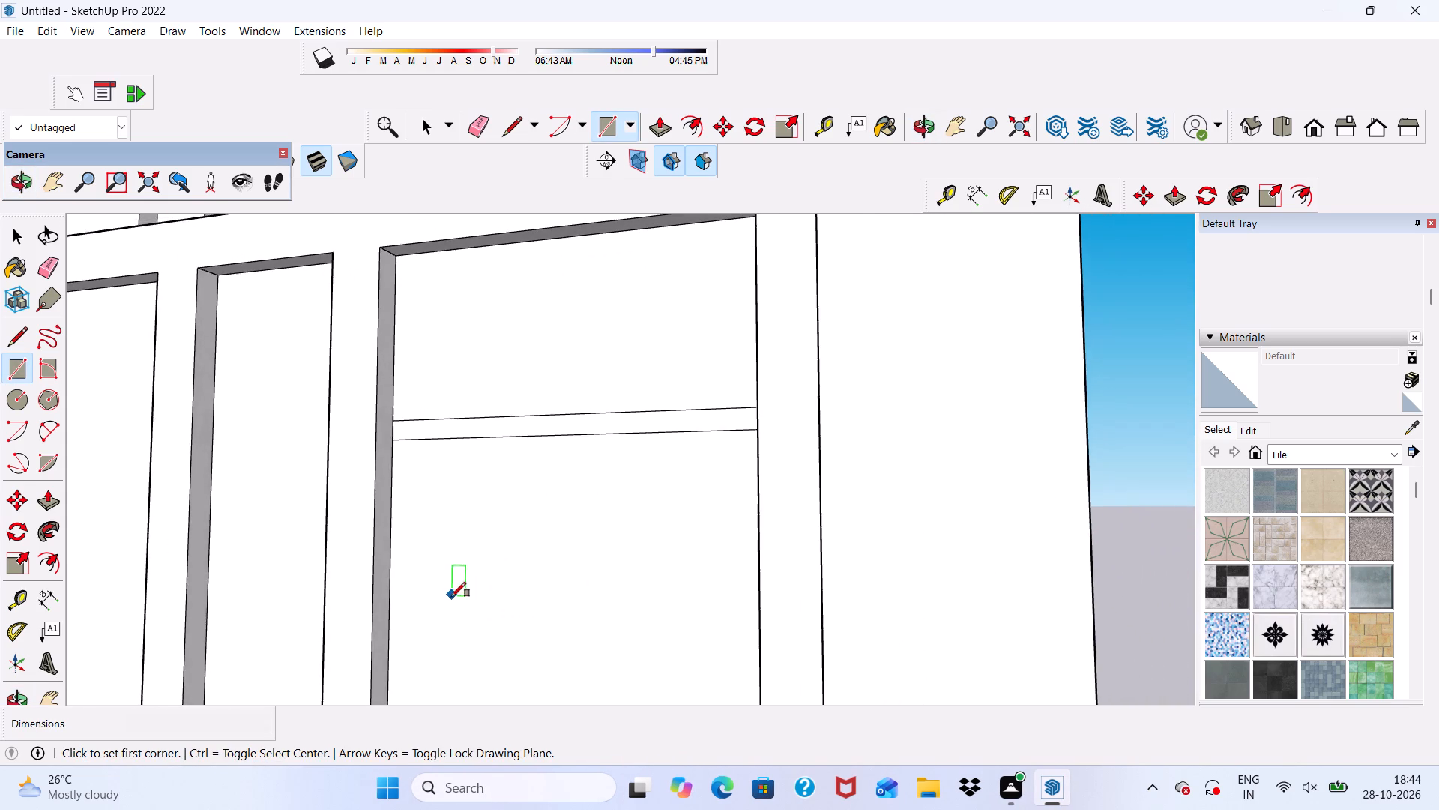
{"action": "scroll", "coordinate": [450, 597], "scroll_direction": "up", "scroll_amount": 4}
{"action": "scroll", "coordinate": [447, 530], "scroll_direction": "up", "scroll_amount": 4}
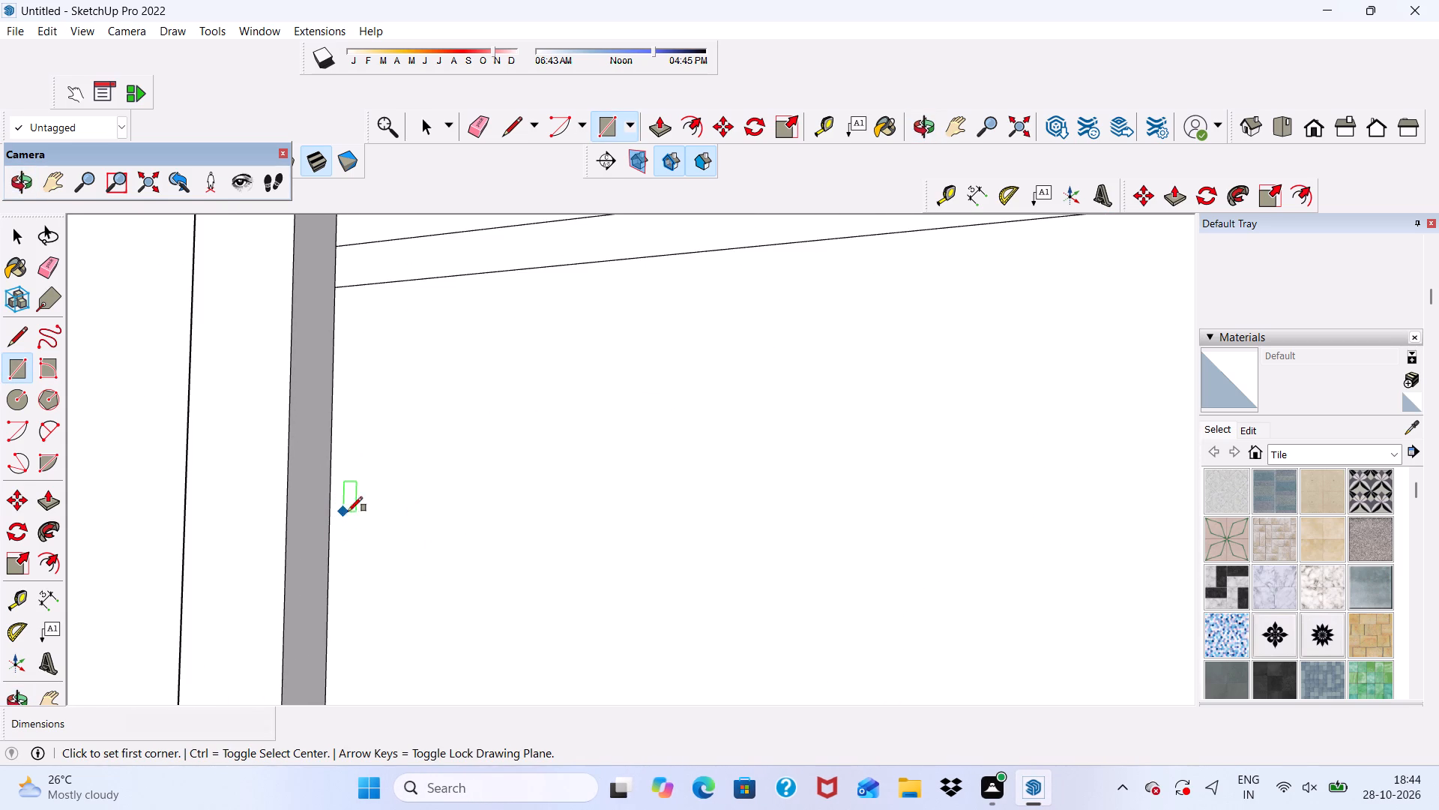
{"action": "scroll", "coordinate": [318, 514], "scroll_direction": "up", "scroll_amount": 2}
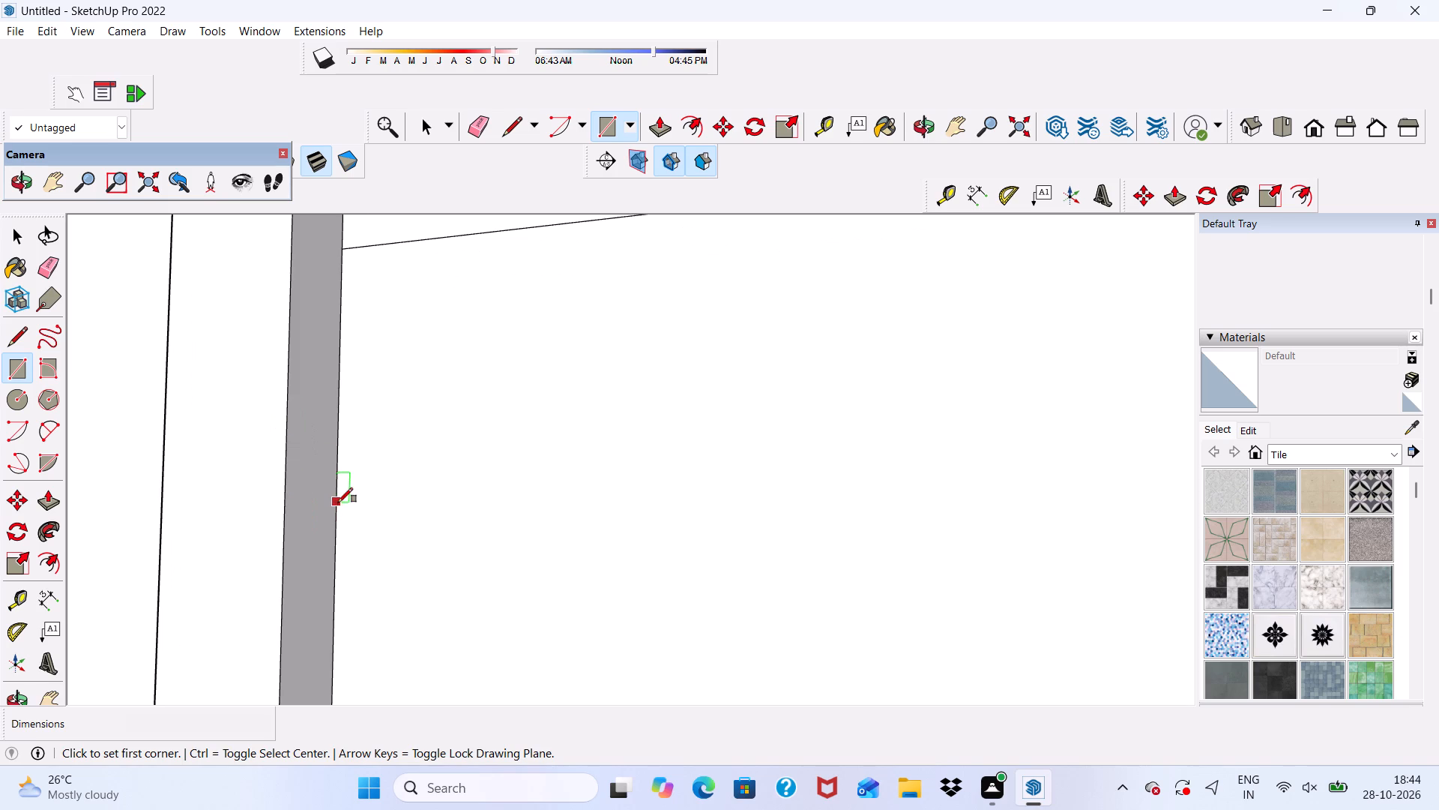
{"action": "left_click", "coordinate": [338, 503]}
{"action": "scroll", "coordinate": [373, 514], "scroll_direction": "down", "scroll_amount": 13}
{"action": "middle_click_drag", "start_coordinate": [666, 531], "coordinate": [667, 531]}
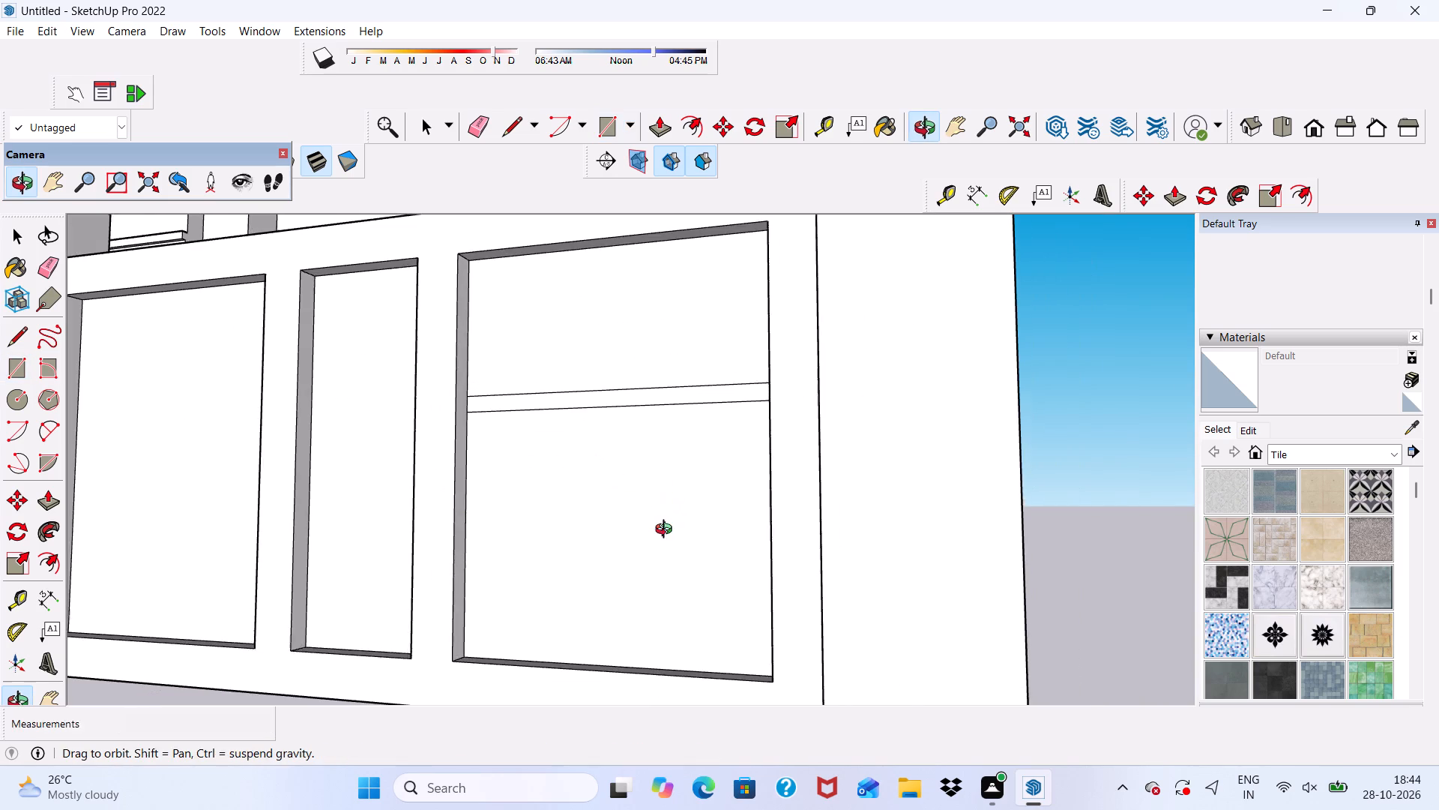
{"action": "middle_click_drag", "start_coordinate": [667, 531], "coordinate": [743, 524]}
{"action": "scroll", "coordinate": [752, 528], "scroll_direction": "up", "scroll_amount": 5}
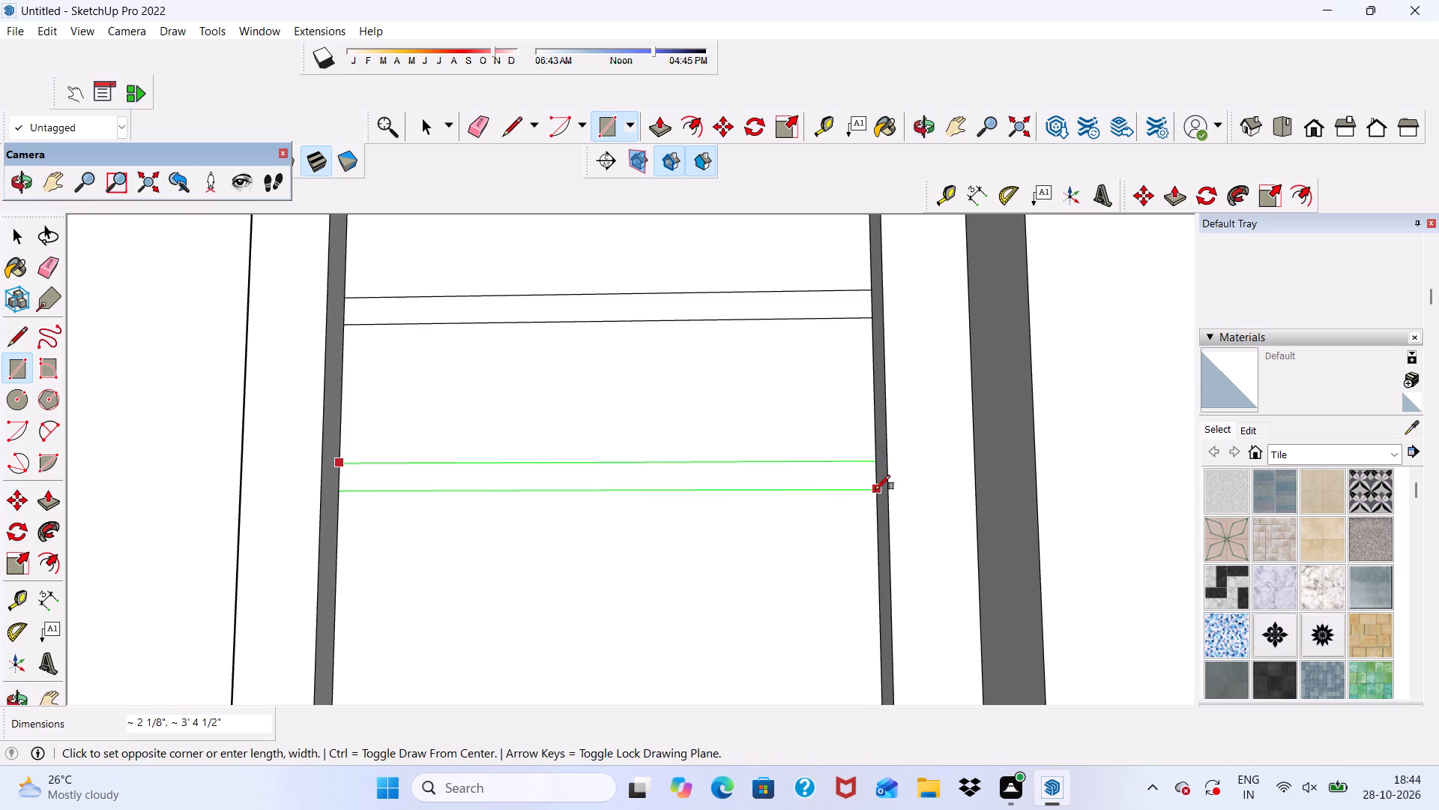
{"action": "left_click", "coordinate": [875, 490]}
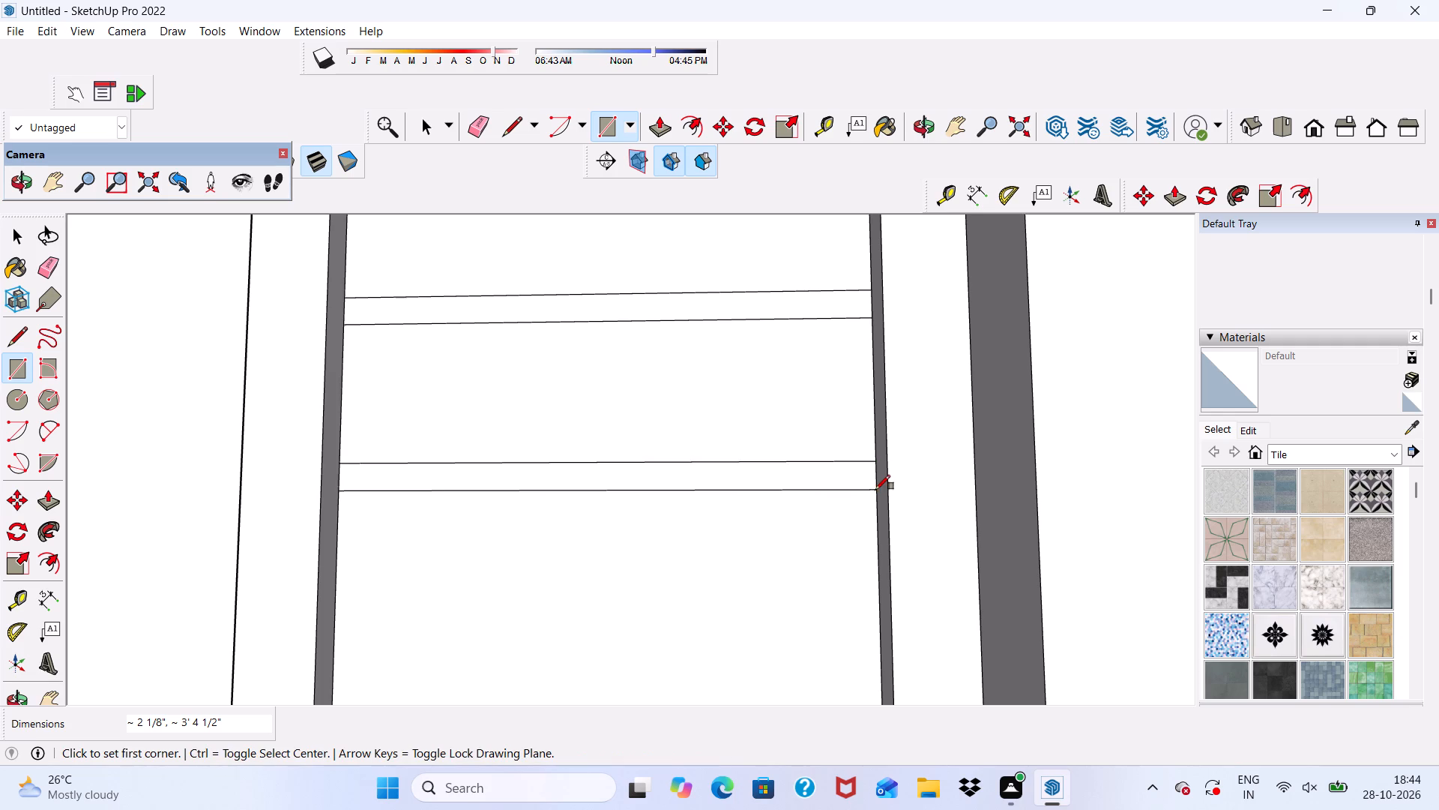
{"action": "scroll", "coordinate": [797, 374], "scroll_direction": "down", "scroll_amount": 8}
{"action": "middle_click_drag", "start_coordinate": [896, 449], "coordinate": [906, 514]}
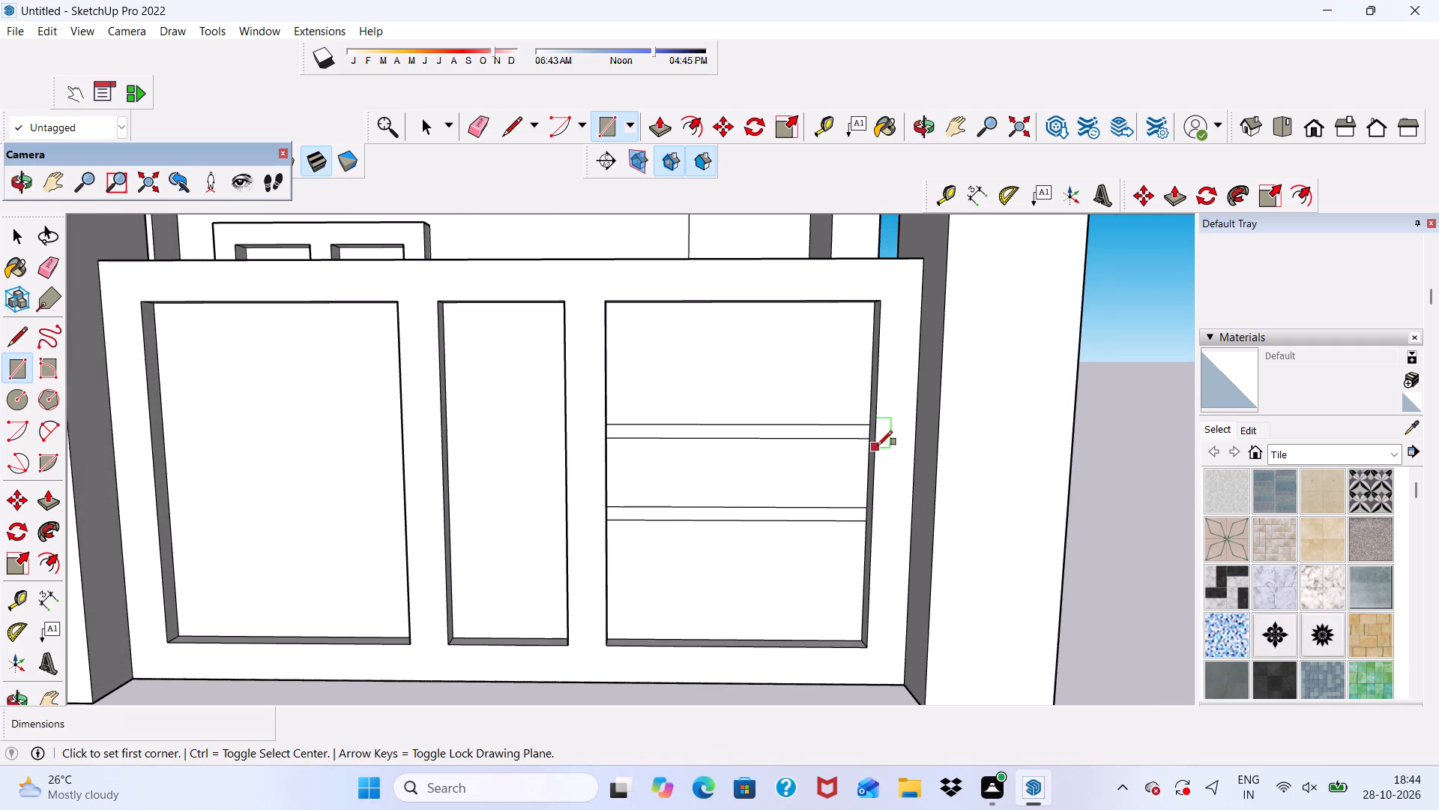
{"action": "key", "text": "space"}
{"action": "scroll", "coordinate": [870, 423], "scroll_direction": "down", "scroll_amount": 2}
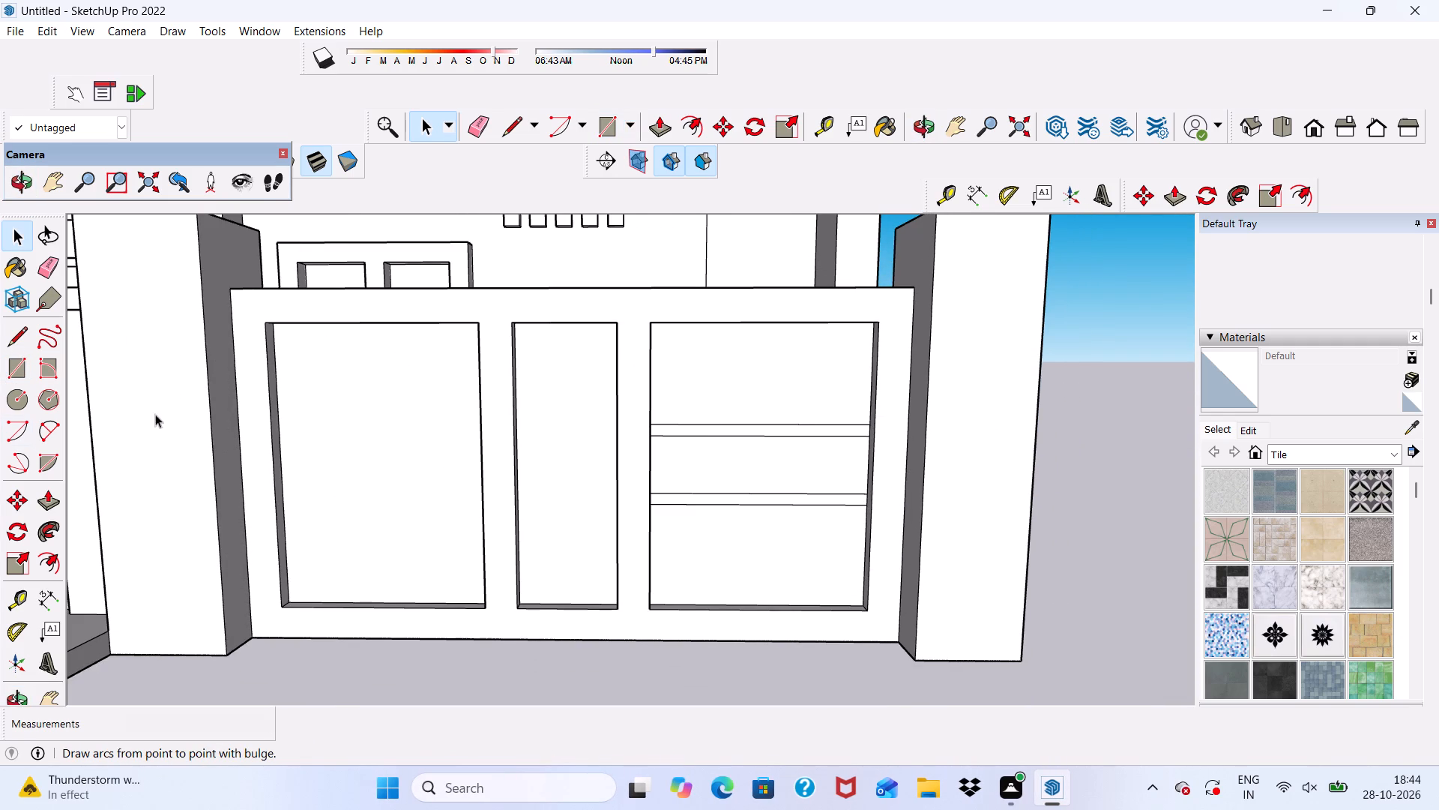
Draw a circle of about 1 13/16" radius in the upper pier-side corner of the gate's undecorated wide panel.
{"action": "left_click", "coordinate": [19, 393]}
{"action": "scroll", "coordinate": [139, 392], "scroll_direction": "down", "scroll_amount": 4}
{"action": "middle_click_drag", "start_coordinate": [286, 469], "coordinate": [263, 403]}
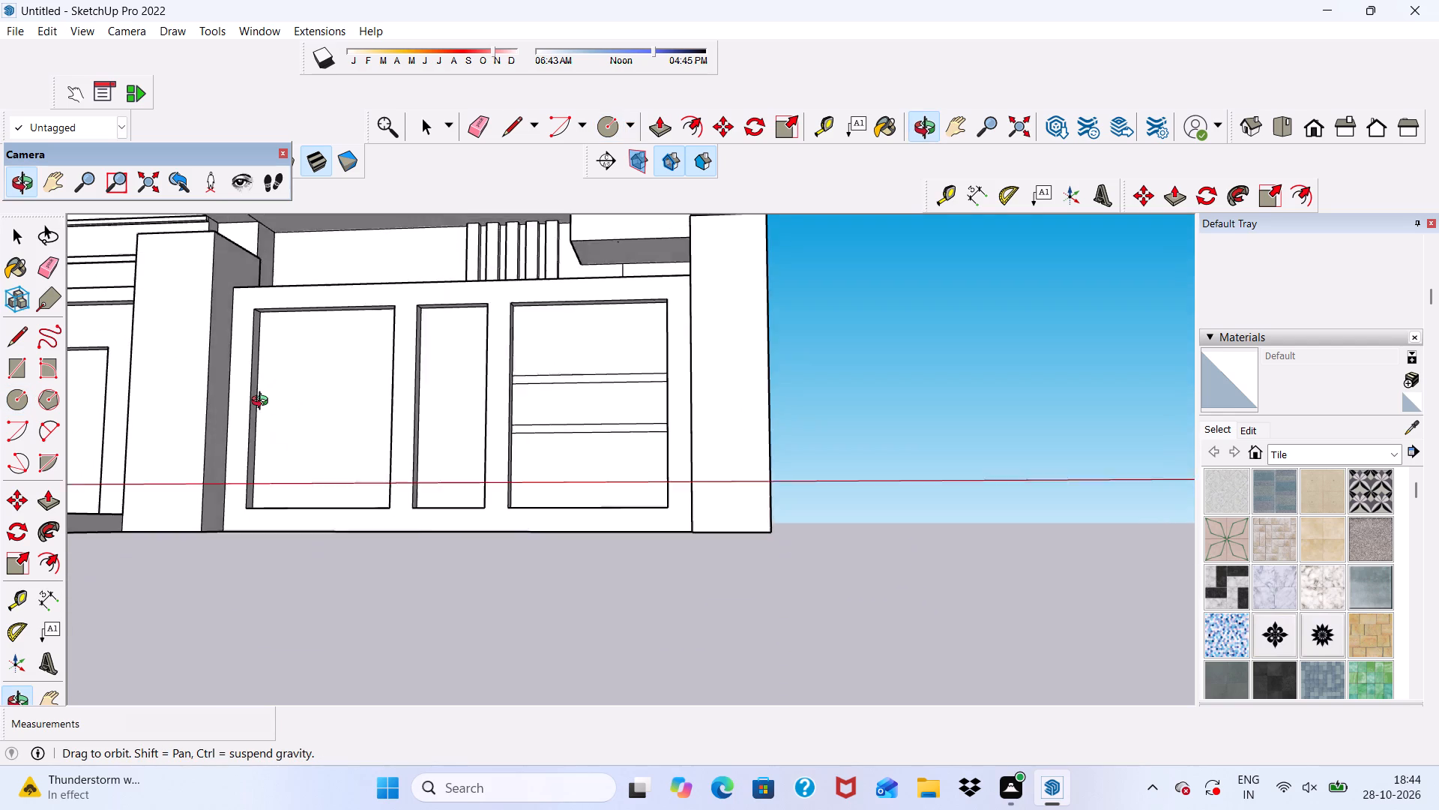
{"action": "middle_click_drag", "start_coordinate": [263, 403], "coordinate": [274, 454]}
{"action": "scroll", "coordinate": [260, 402], "scroll_direction": "up", "scroll_amount": 8}
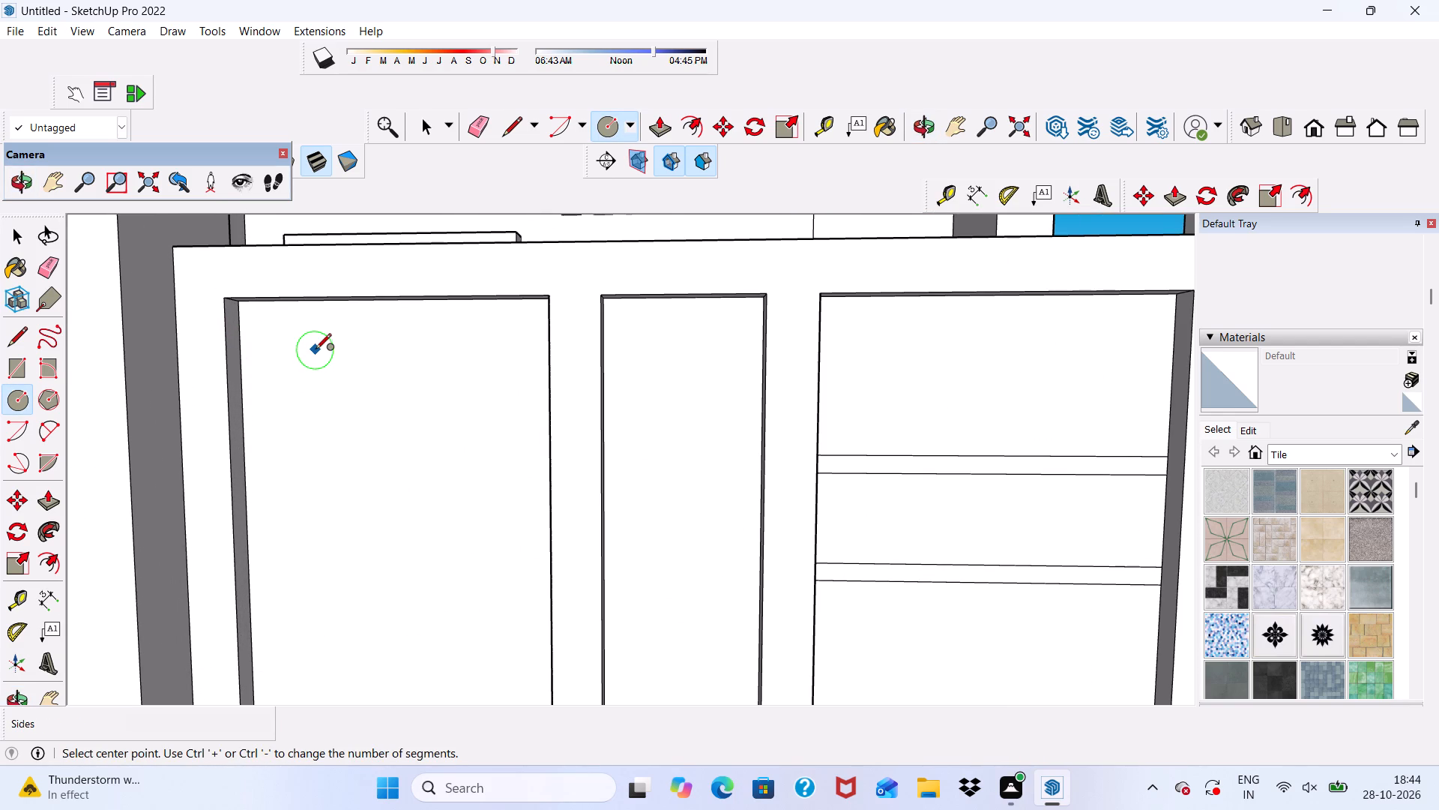
{"action": "scroll", "coordinate": [316, 350], "scroll_direction": "up", "scroll_amount": 4}
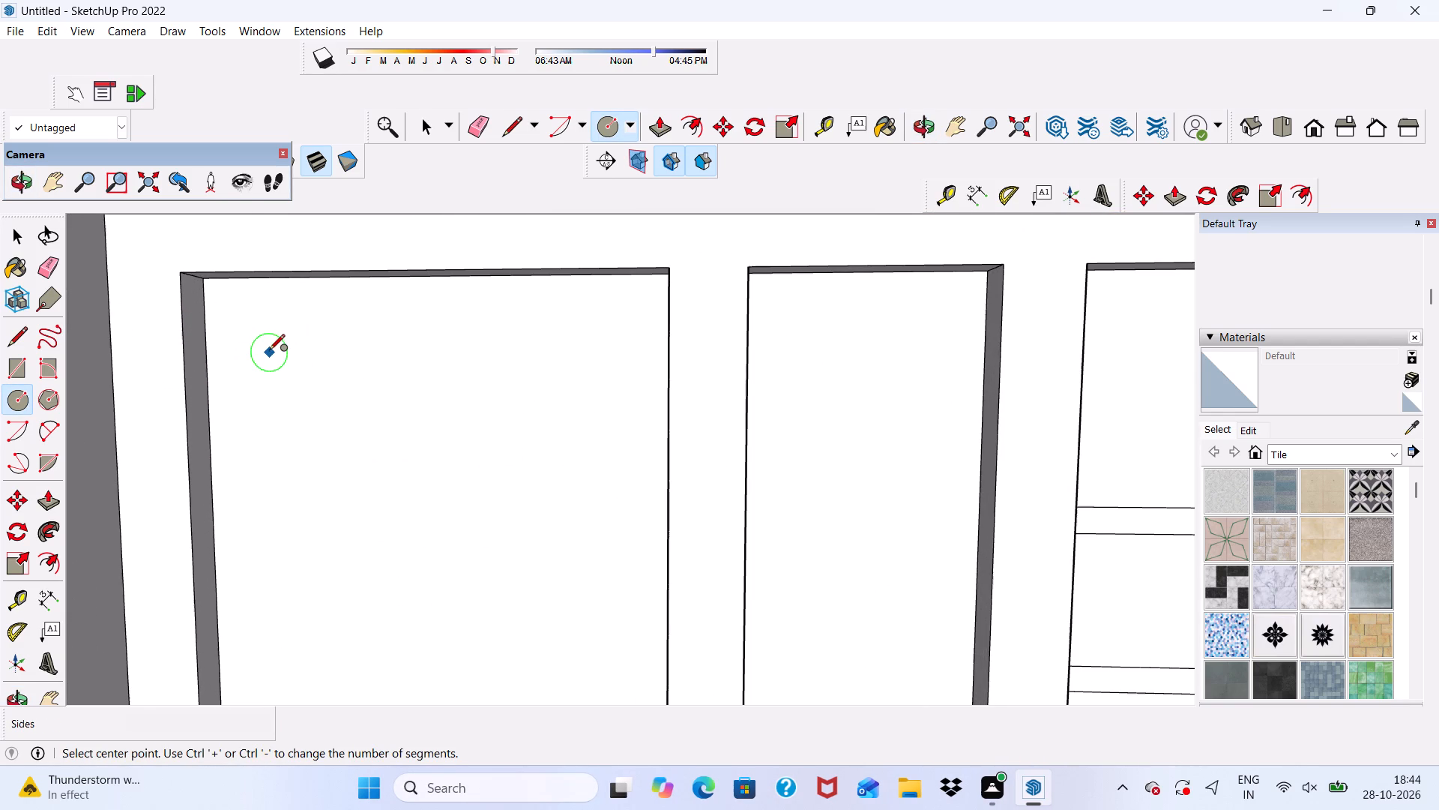
{"action": "left_click", "coordinate": [270, 347]}
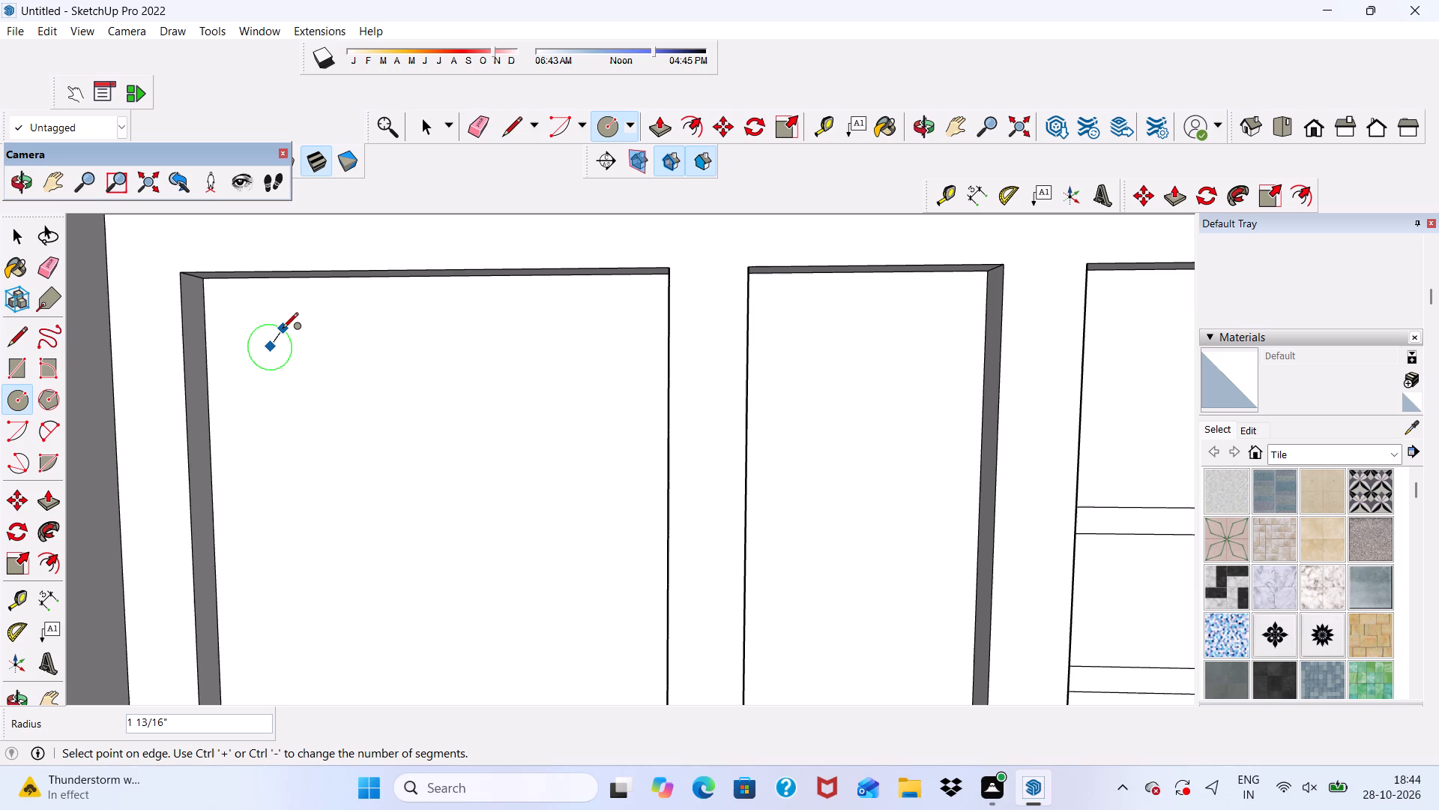
{"action": "left_click", "coordinate": [283, 329]}
{"action": "key", "text": "space"}
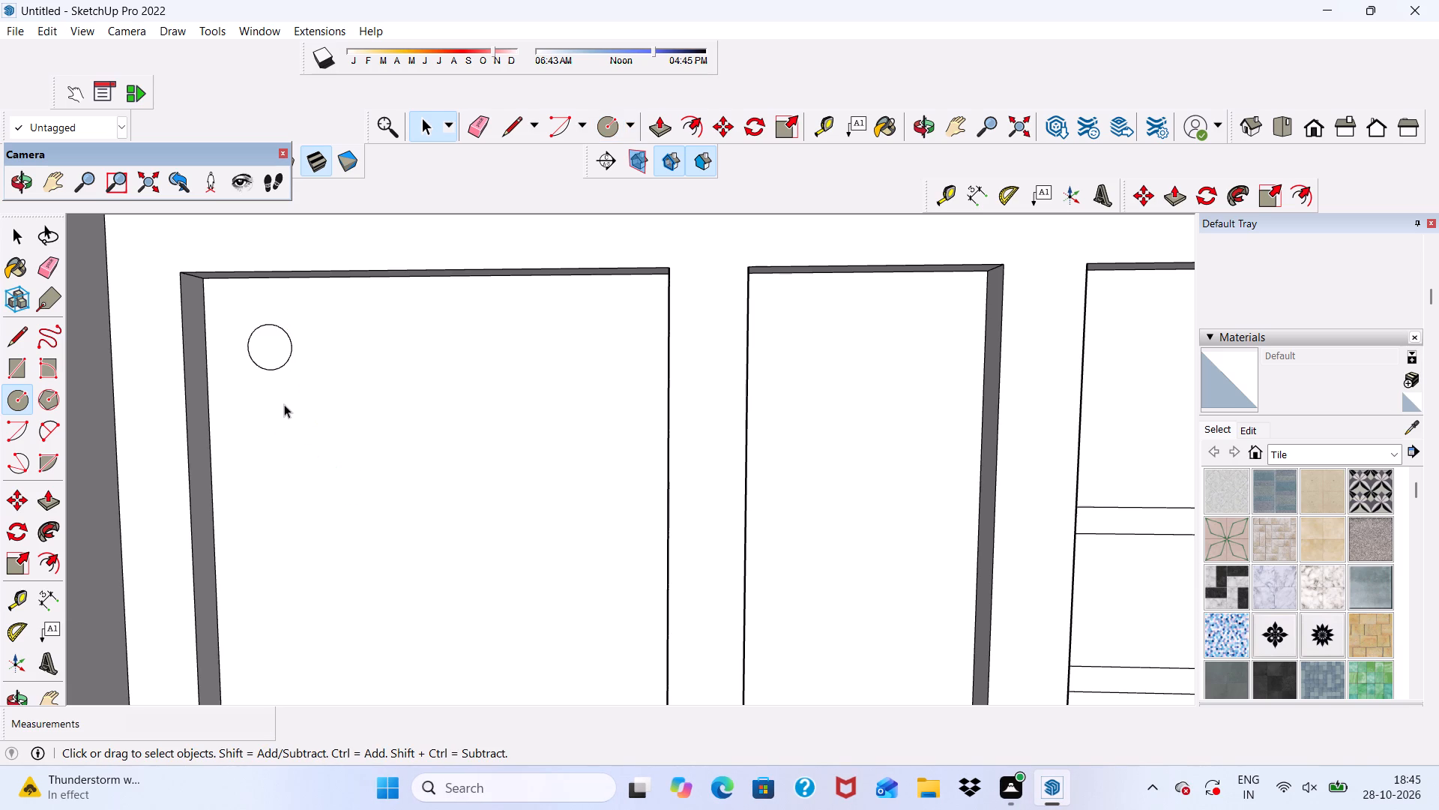
Copy the circle horizontally about 6 9/16" toward the divider and array it as 5 copies across the panel's top.
{"action": "double_click", "coordinate": [264, 343]}
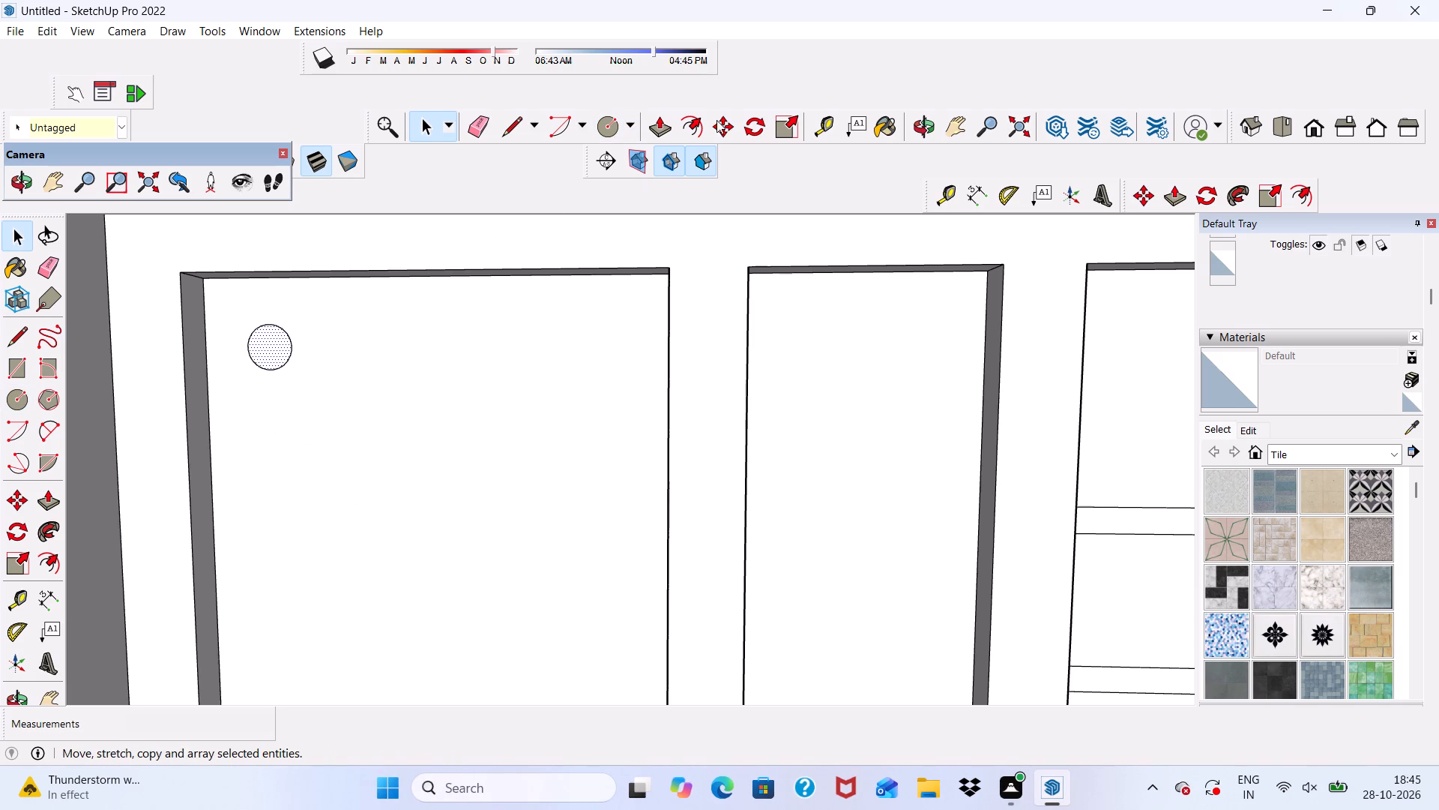
{"action": "left_click", "coordinate": [720, 120]}
{"action": "left_click", "coordinate": [272, 343]}
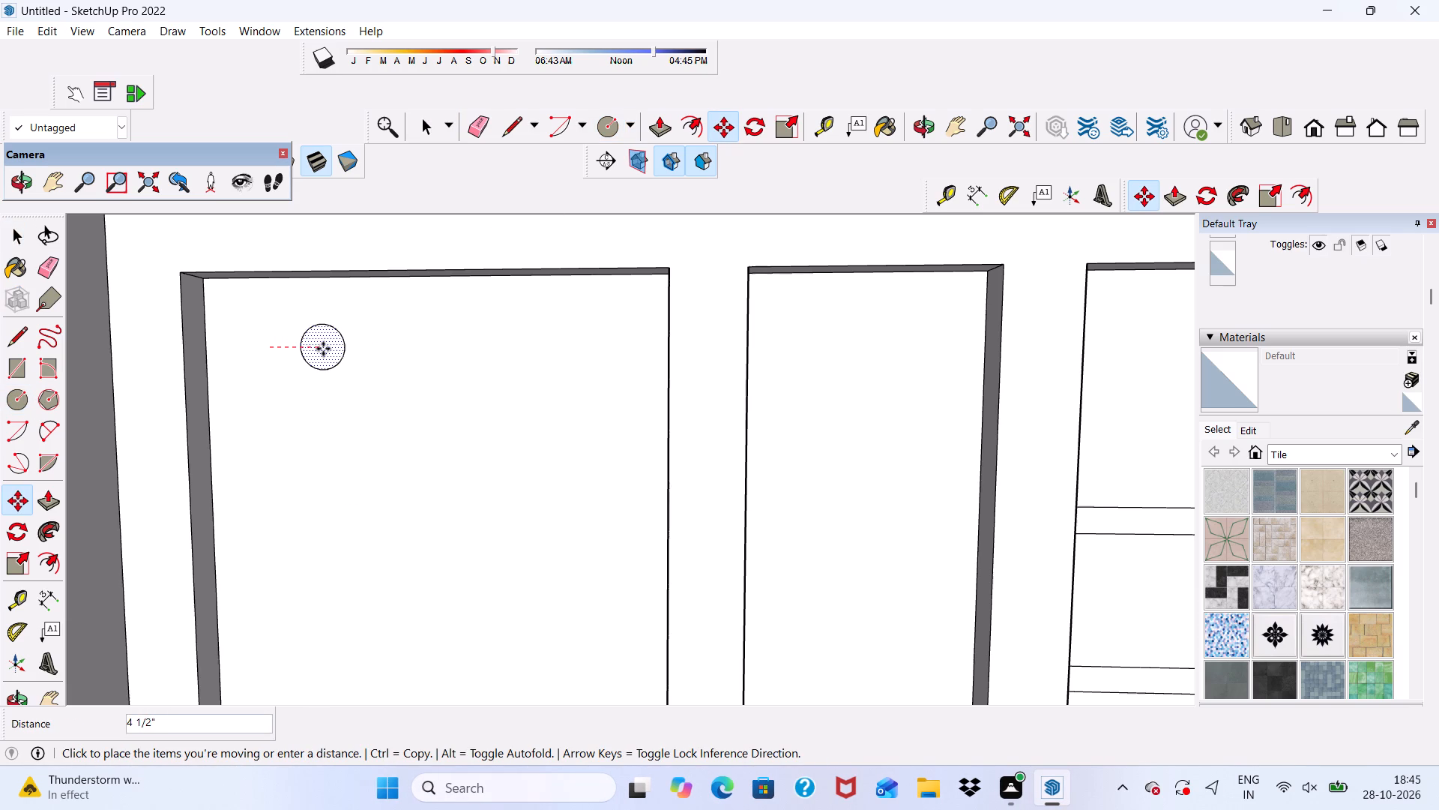
{"action": "left_click", "coordinate": [348, 357]}
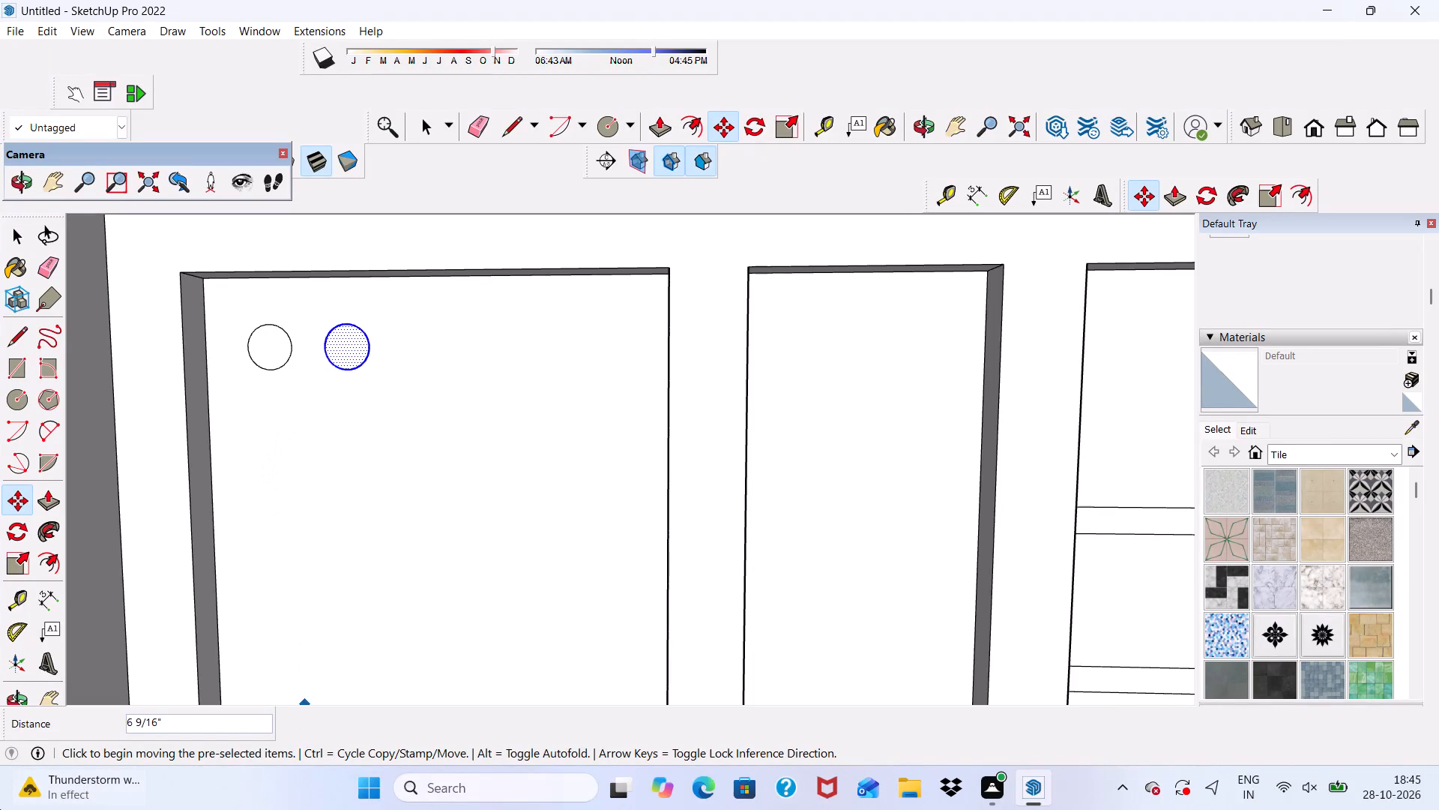
{"action": "key", "text": "shift+asterisk"}
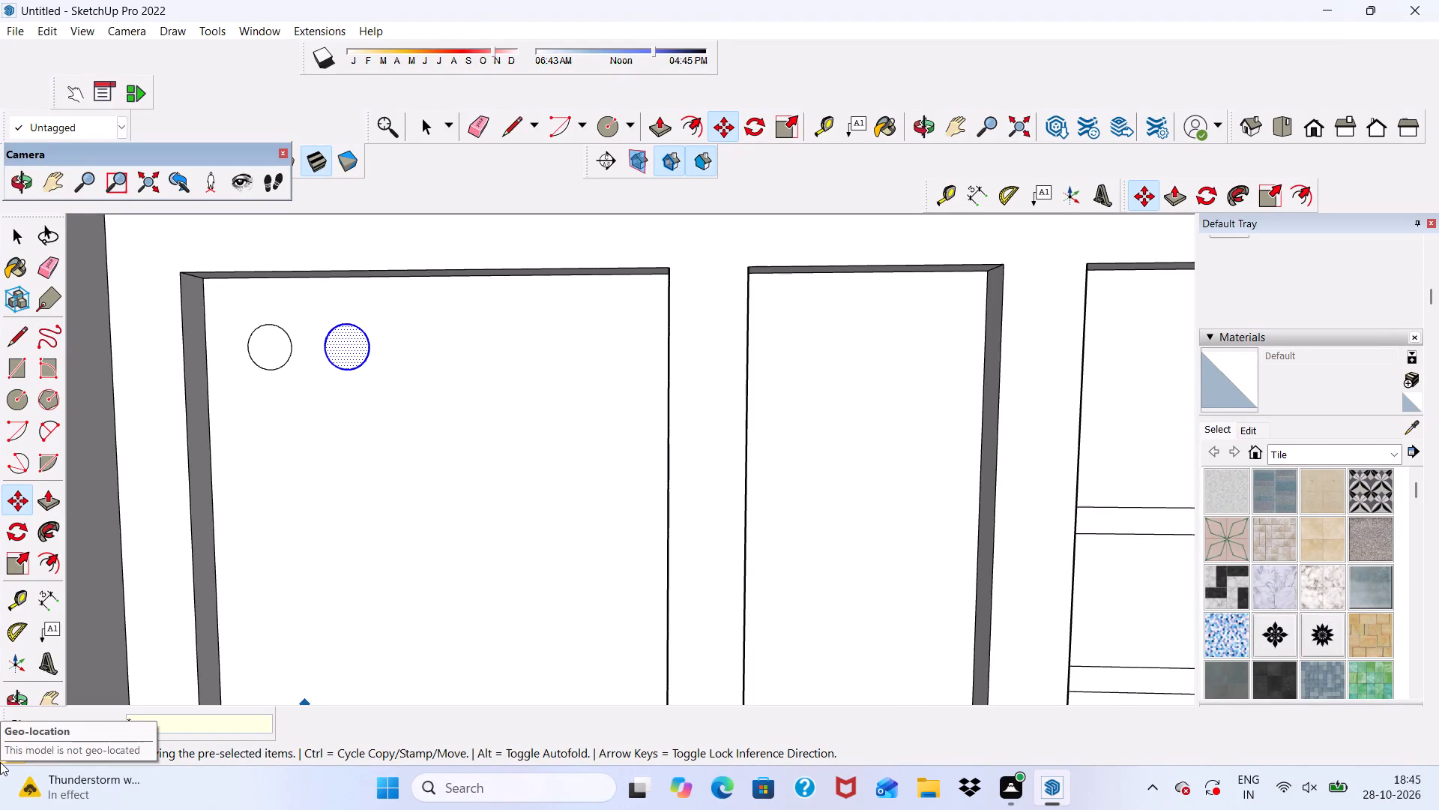
{"action": "key", "text": "5"}
{"action": "key", "text": "Return"}
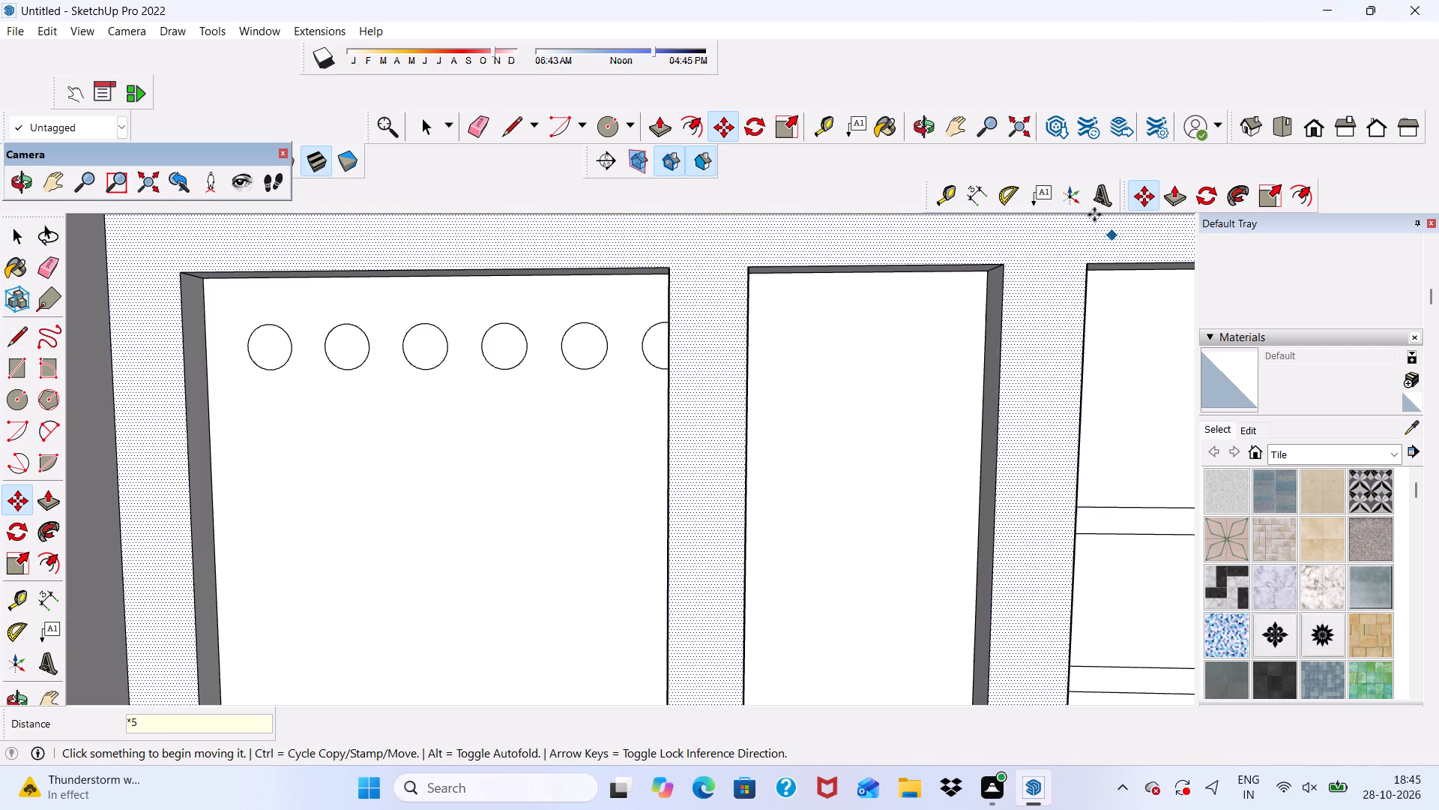
Erase the cut-off circle at the divider end of the row.
{"action": "left_click", "coordinate": [480, 125]}
{"action": "scroll", "coordinate": [558, 334], "scroll_direction": "down", "scroll_amount": 1}
{"action": "middle_click_drag", "start_coordinate": [564, 347], "coordinate": [688, 377]}
{"action": "scroll", "coordinate": [627, 346], "scroll_direction": "up", "scroll_amount": 4}
{"action": "left_click_drag", "start_coordinate": [654, 322], "coordinate": [655, 334]}
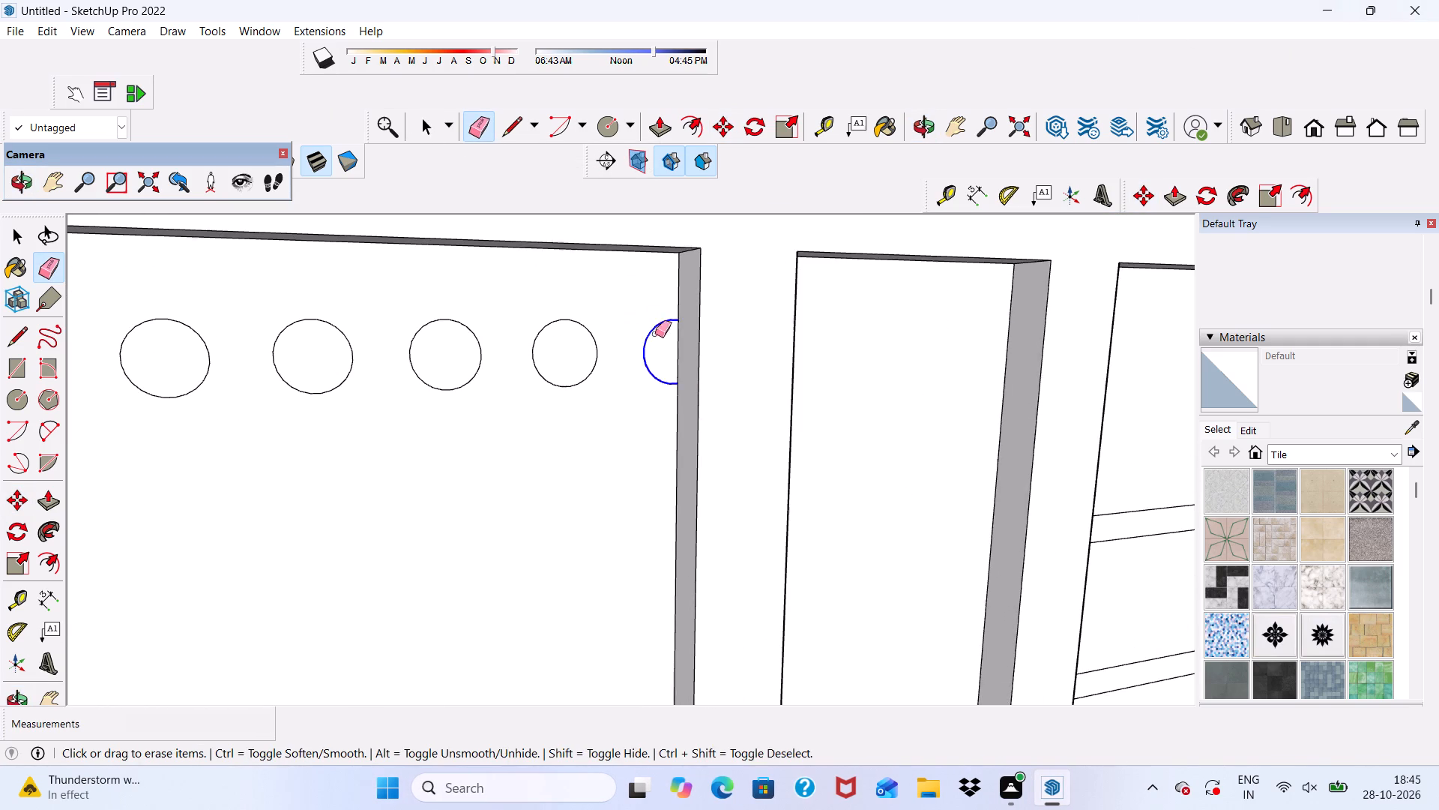
{"action": "left_click_drag", "start_coordinate": [655, 334], "coordinate": [650, 352]}
{"action": "scroll", "coordinate": [624, 325], "scroll_direction": "down", "scroll_amount": 5}
{"action": "middle_click_drag", "start_coordinate": [636, 346], "coordinate": [581, 312]}
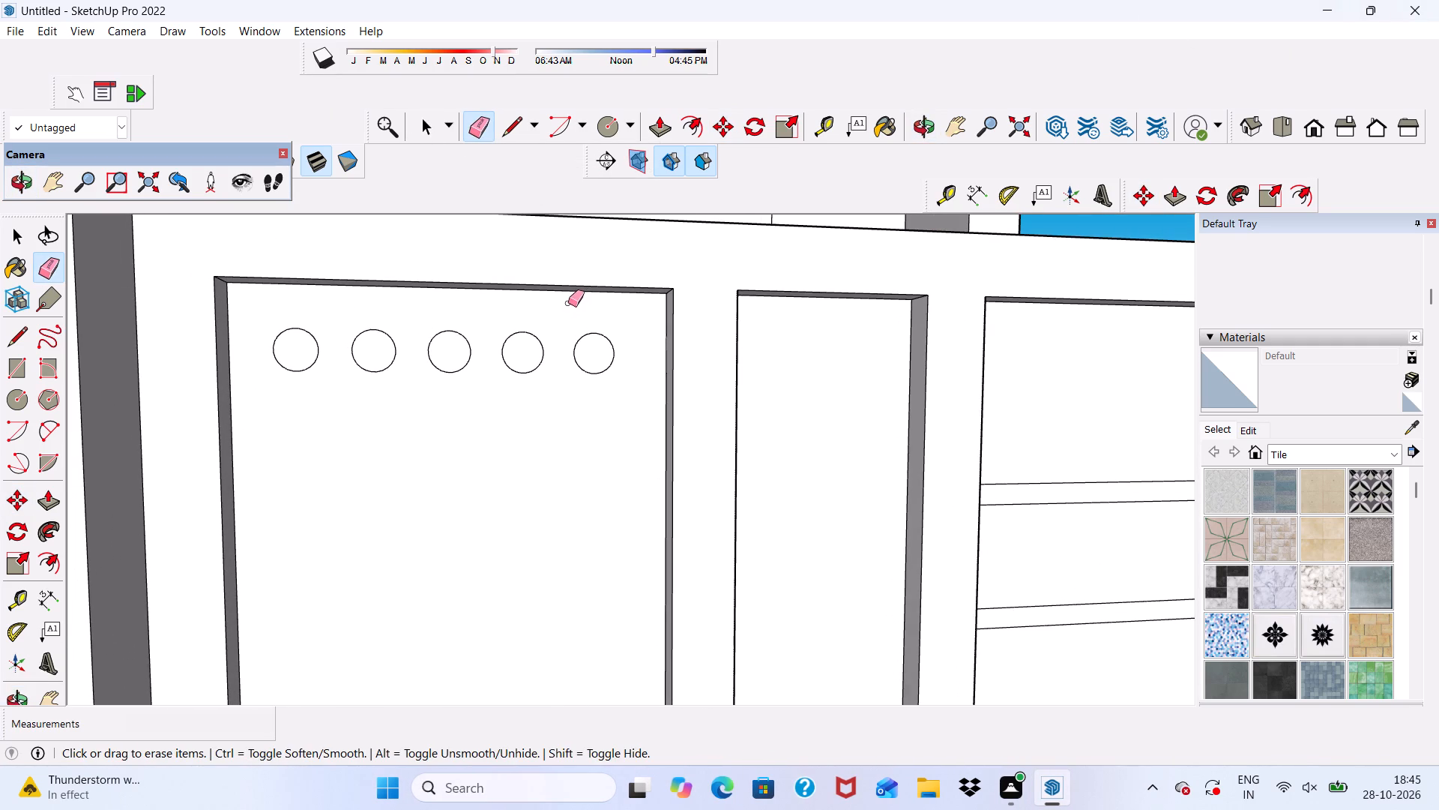
{"action": "key", "text": "space"}
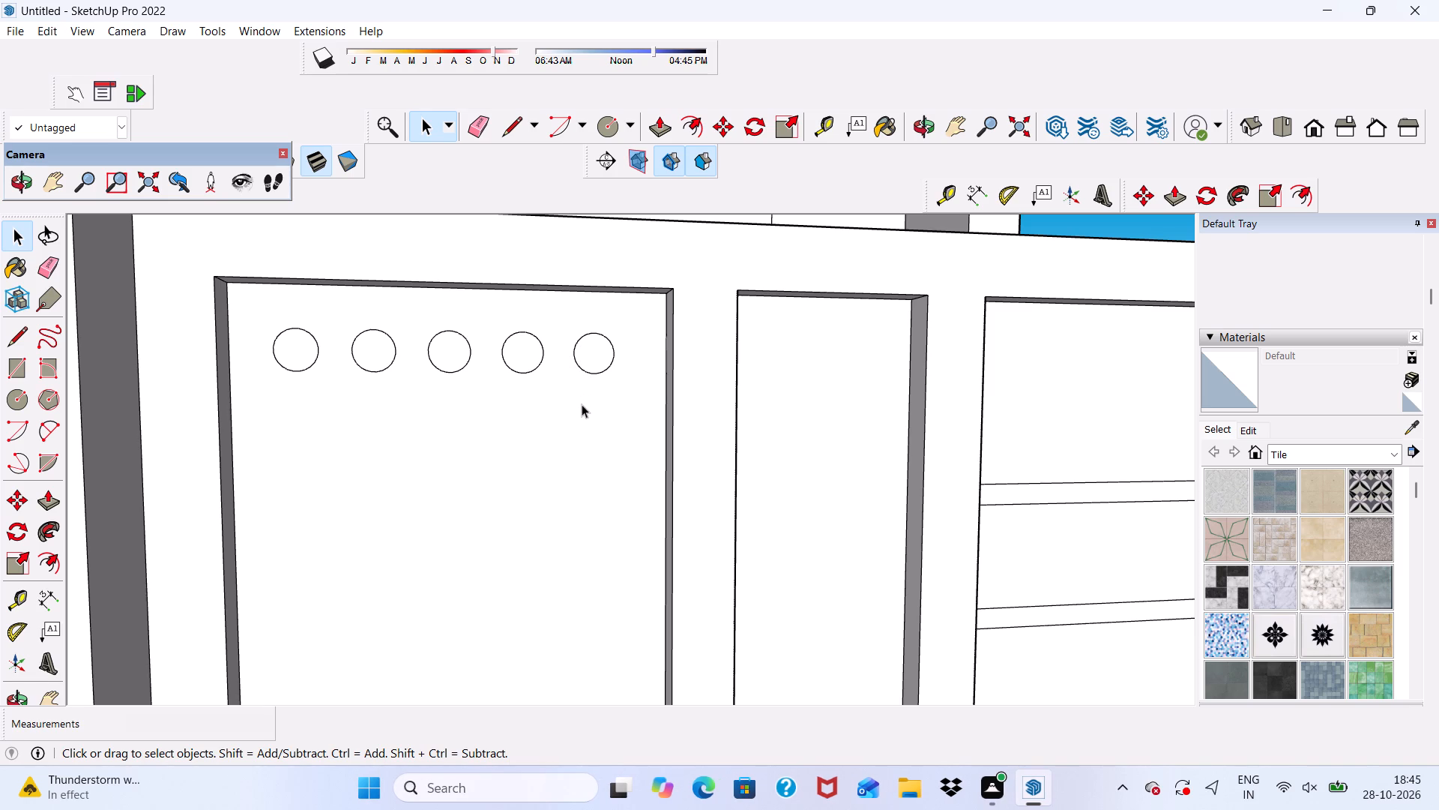
Copy the row's fifth circle, nearest the divider, down about 6 1/8" and array it as 10 copies.
{"action": "scroll", "coordinate": [555, 406], "scroll_direction": "up", "scroll_amount": 1}
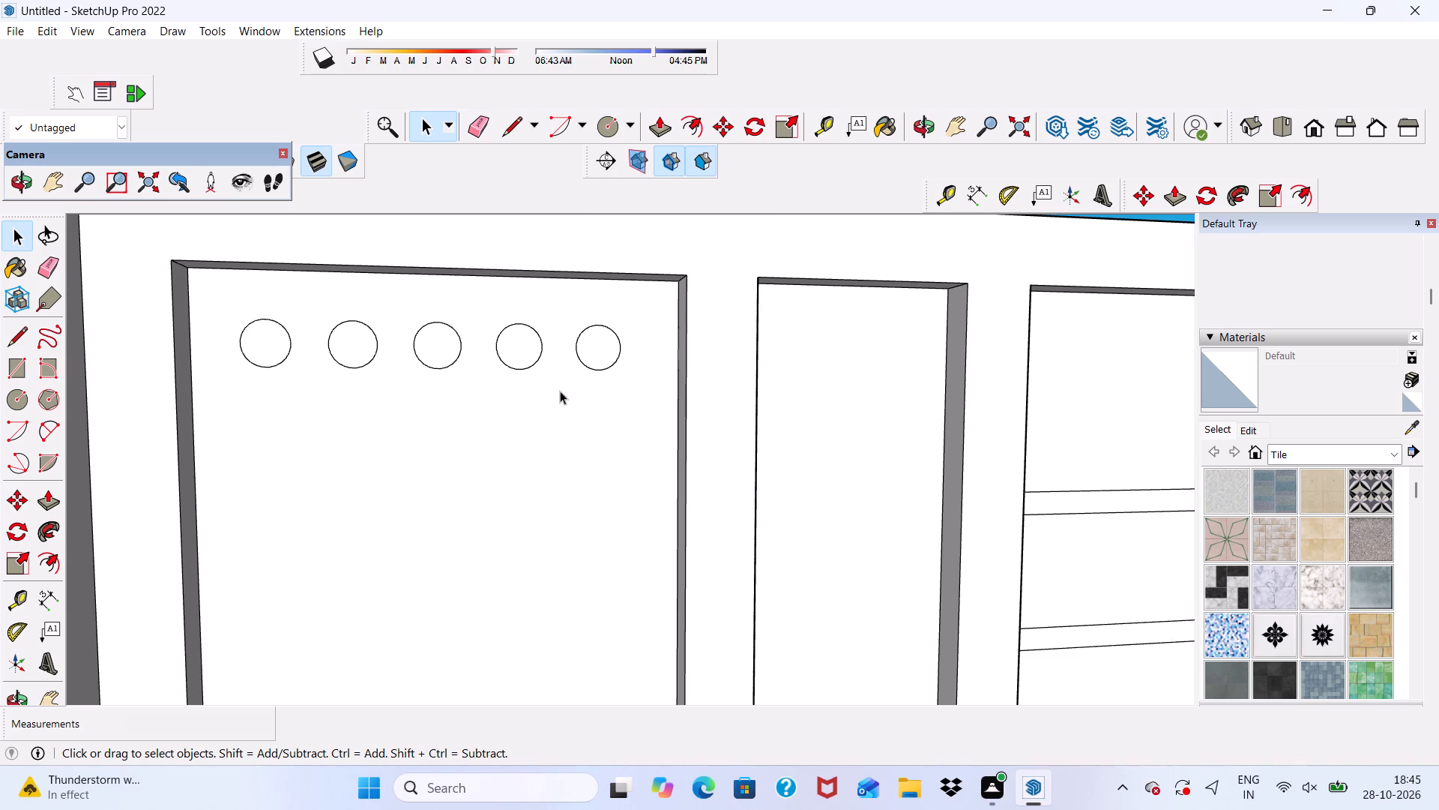
{"action": "double_click", "coordinate": [591, 355]}
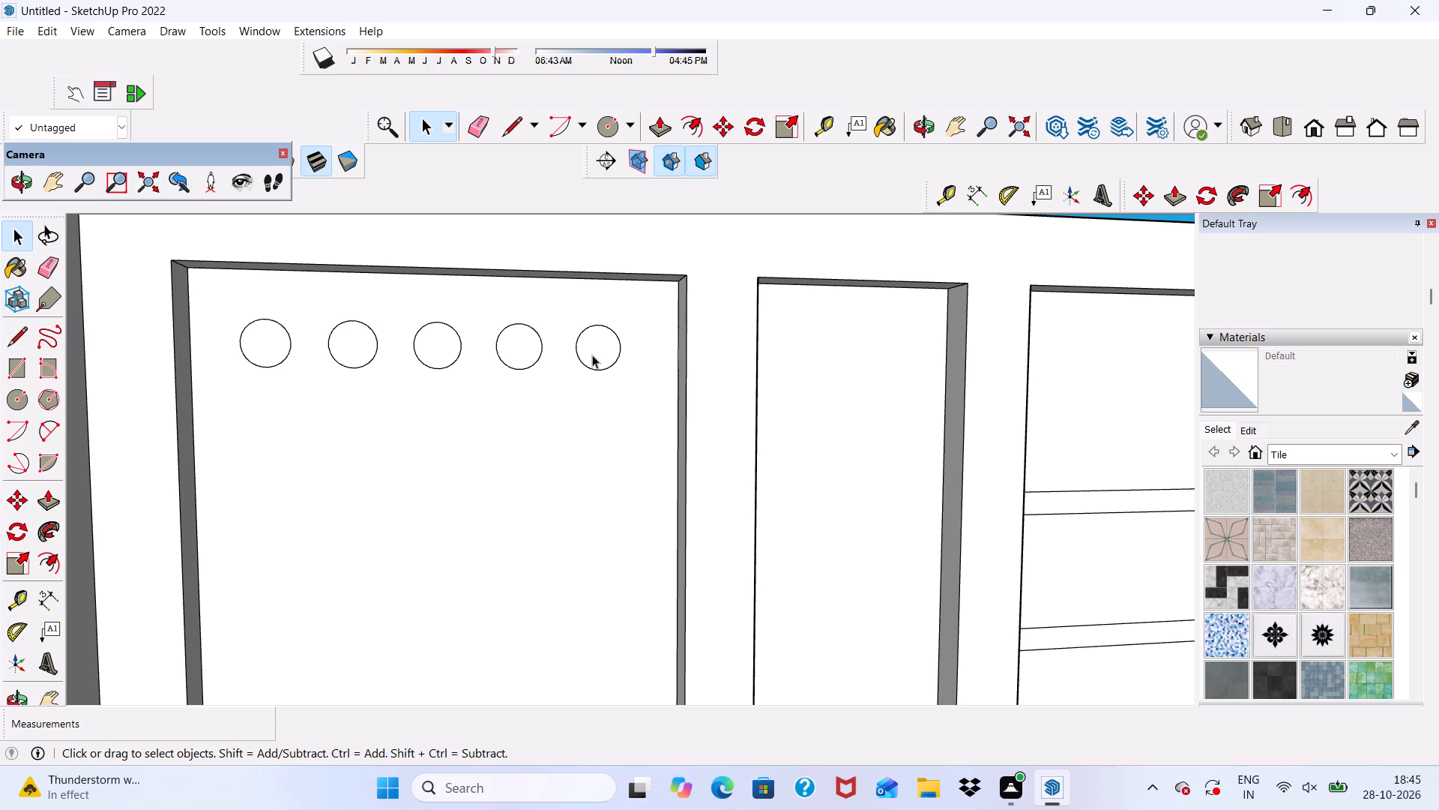
{"action": "left_click", "coordinate": [725, 133]}
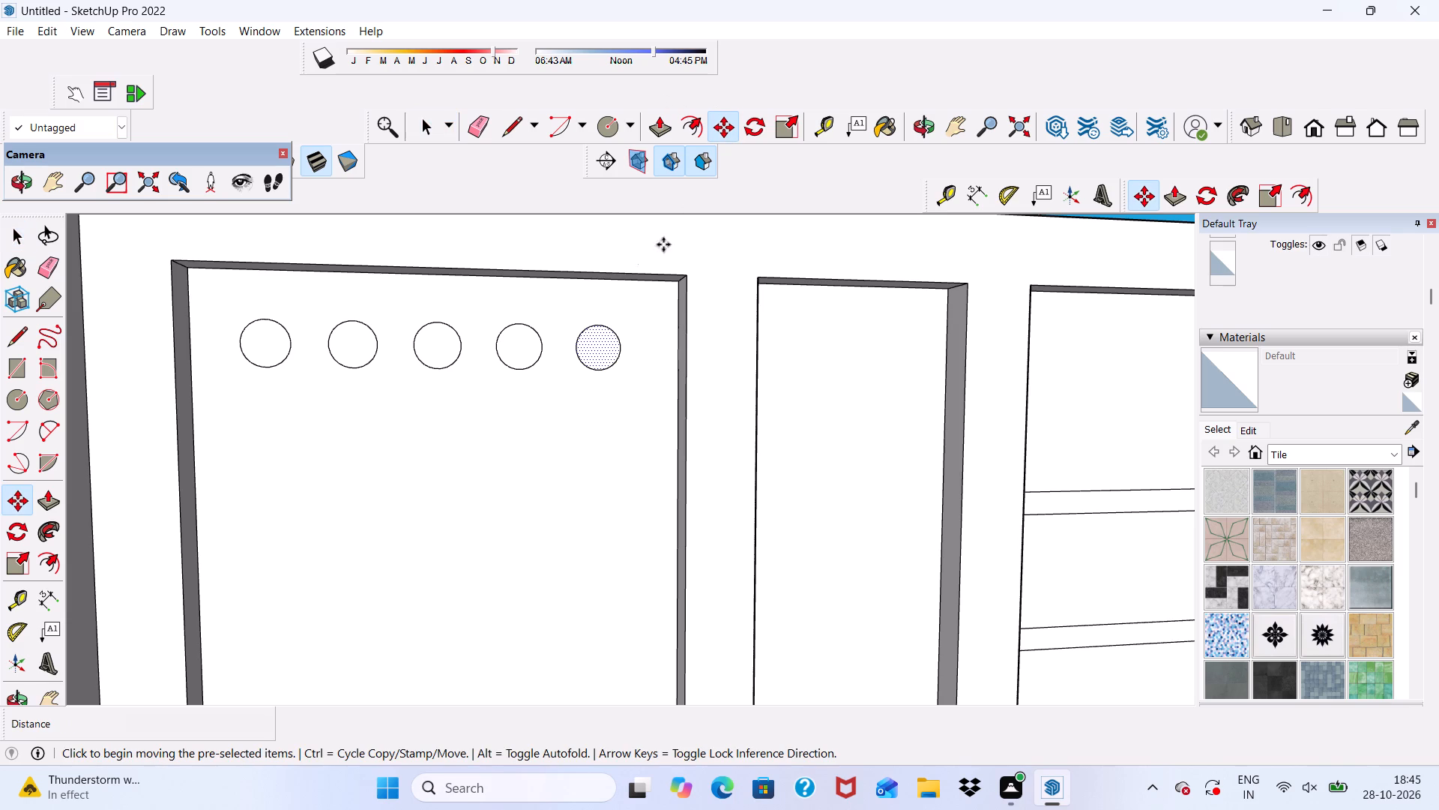
{"action": "left_click", "coordinate": [601, 346]}
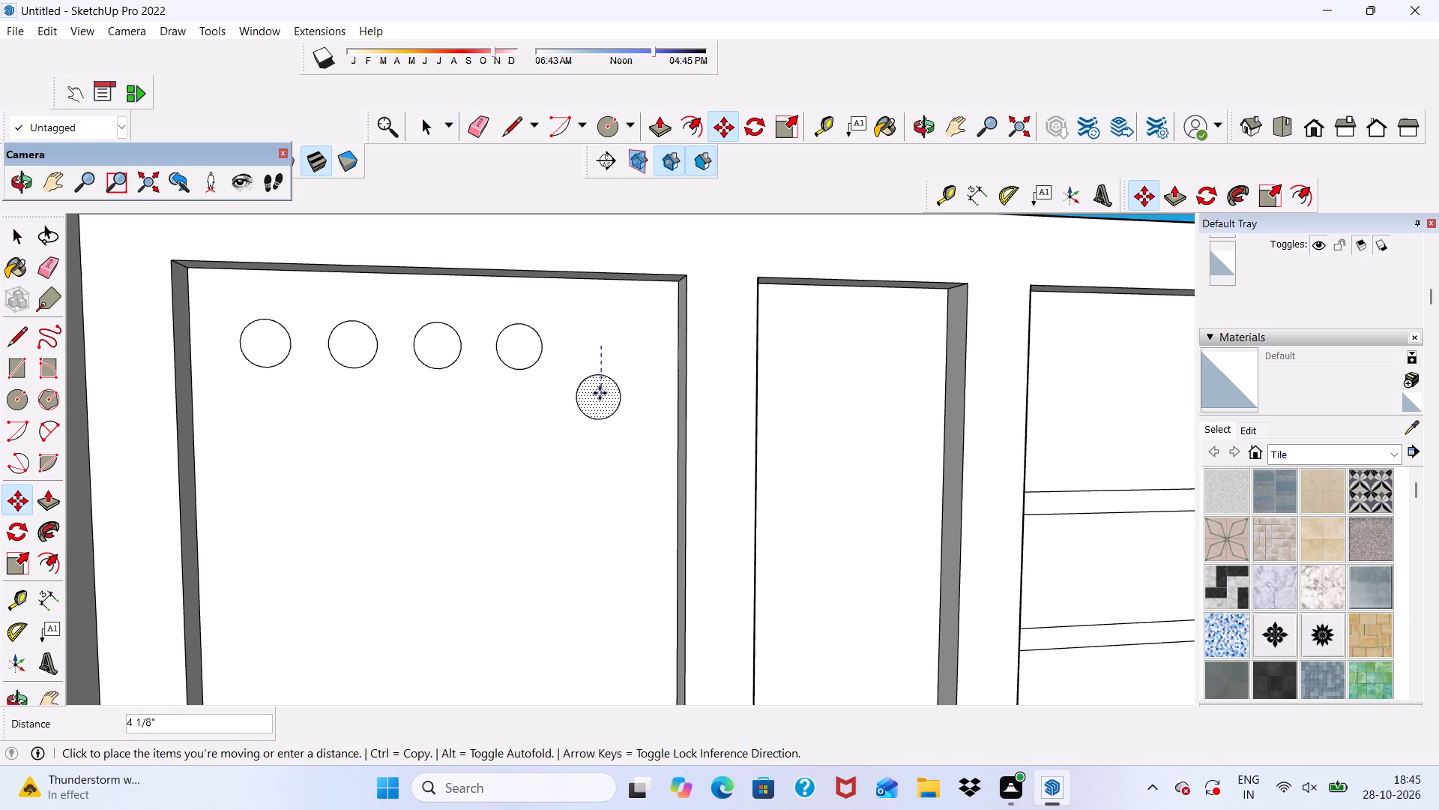
{"action": "left_click", "coordinate": [603, 419]}
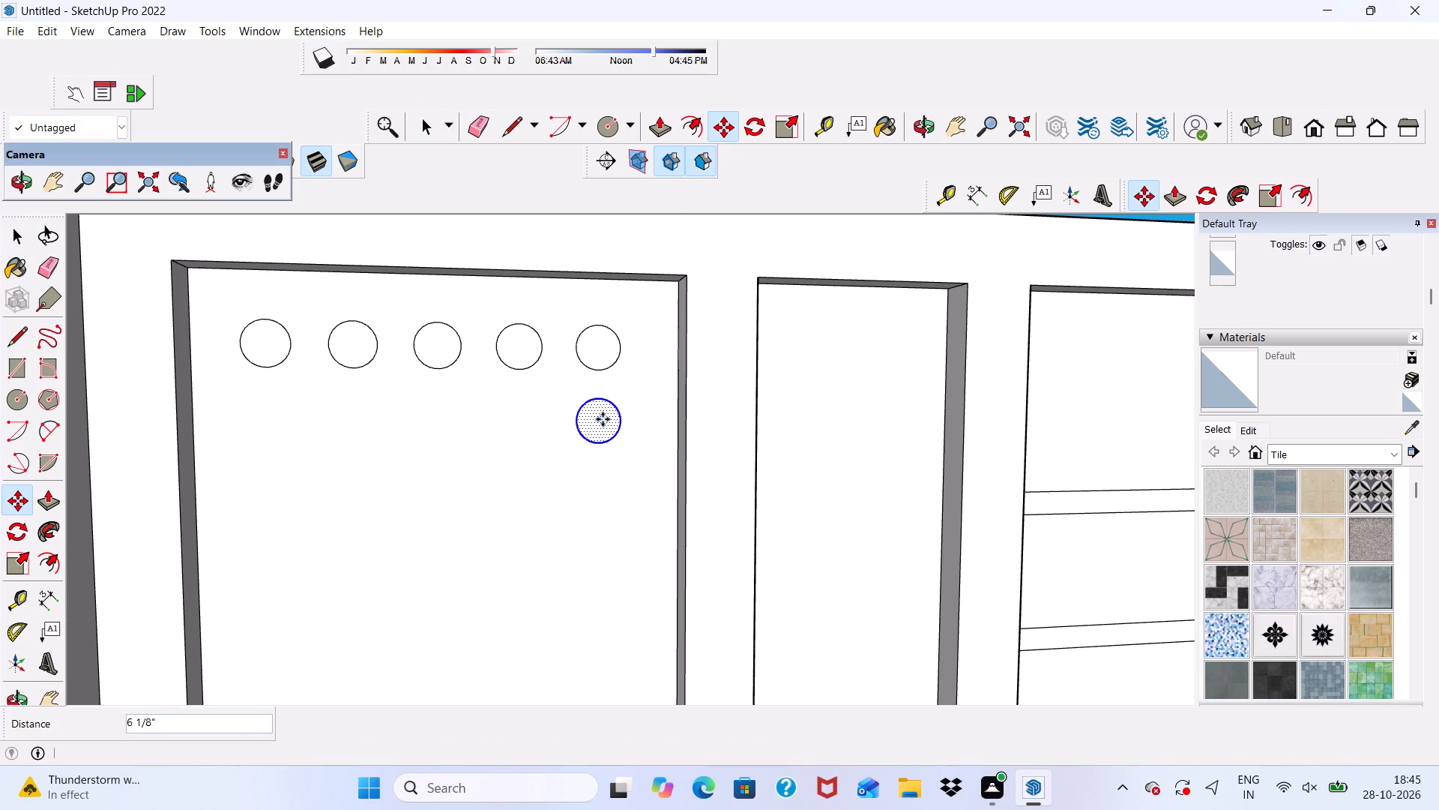
{"action": "key", "text": "shift+asterisk"}
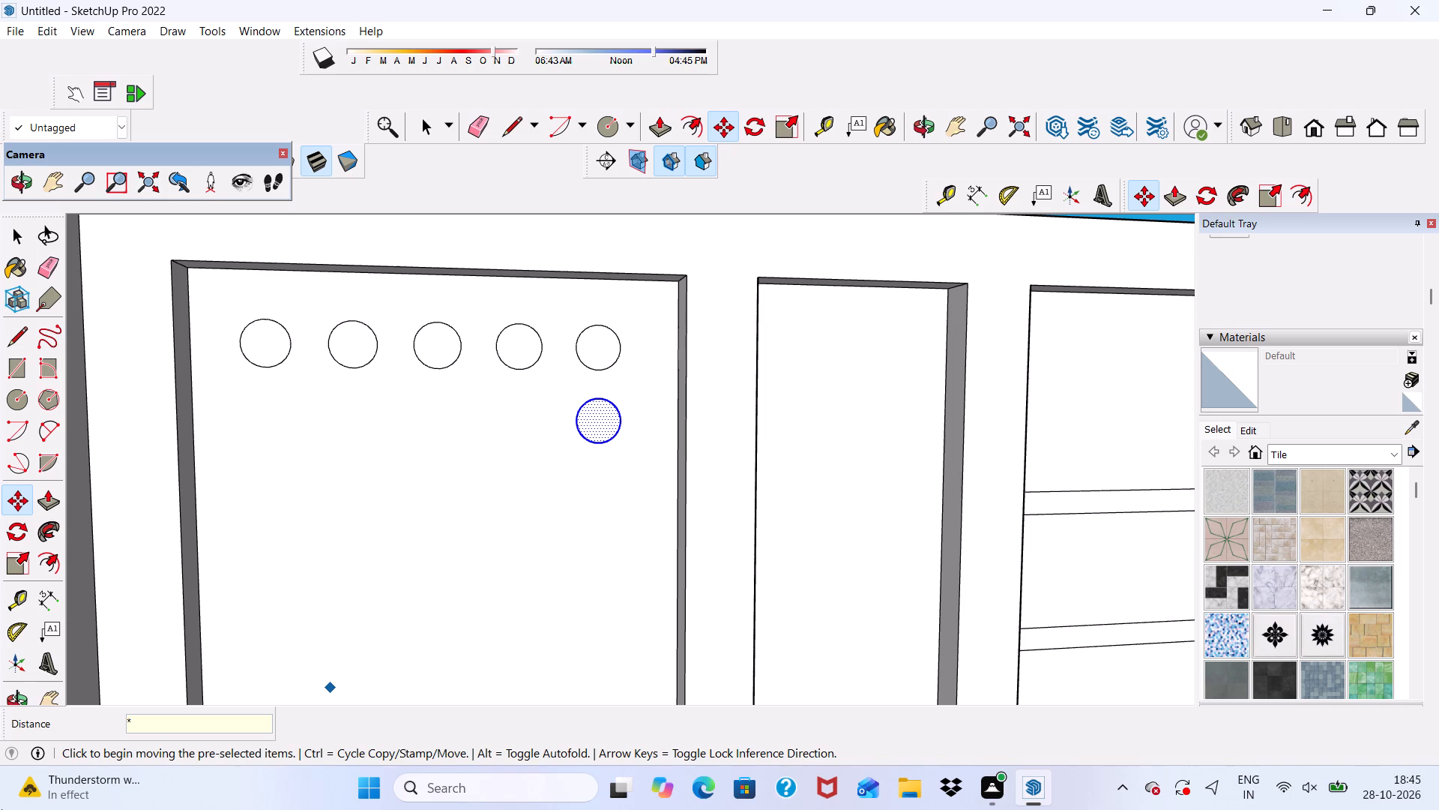
{"action": "type", "text": "10"}
{"action": "key", "text": "Return"}
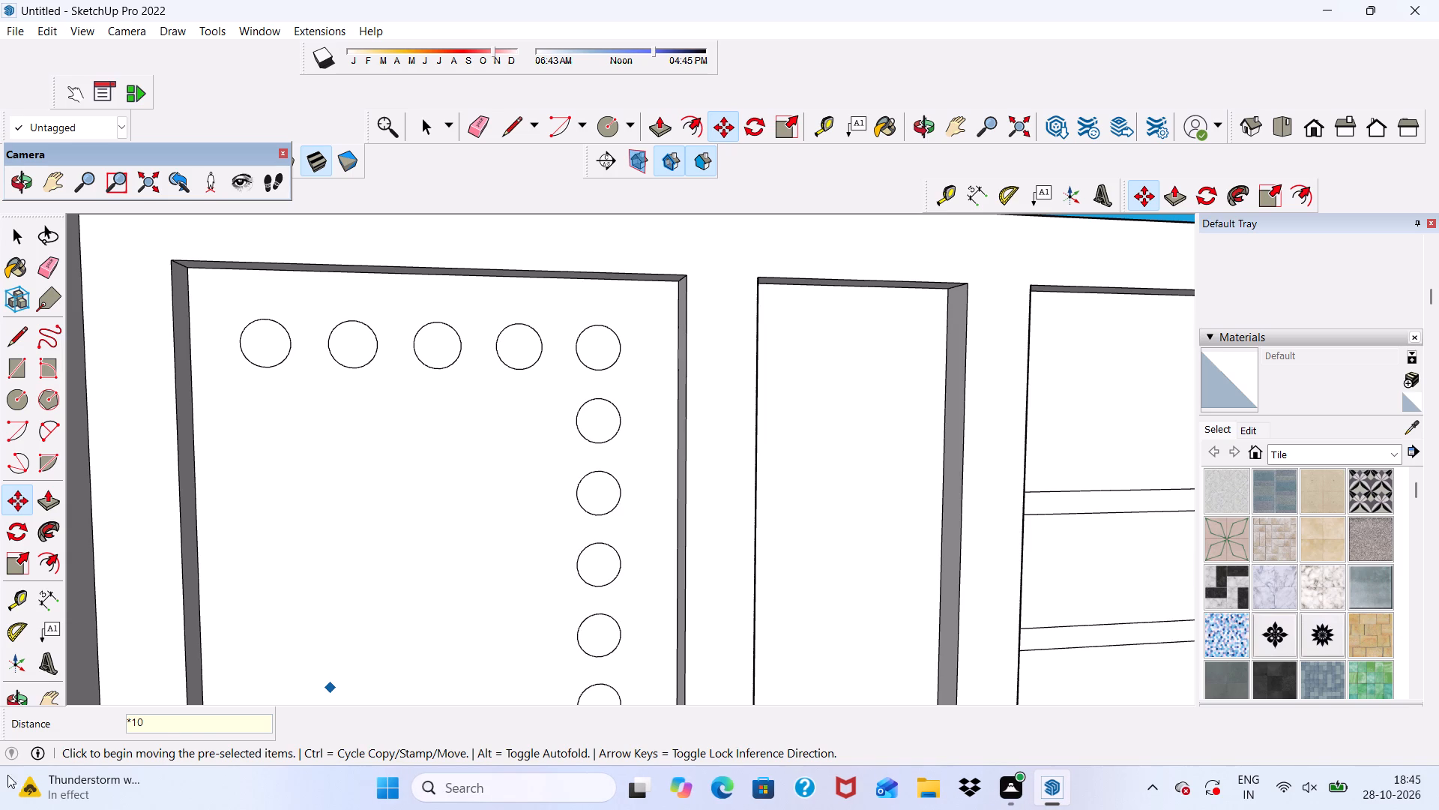
Copy the top row's fourth circle straight down about 6 3/4" and array it as 10 copies.
{"action": "scroll", "coordinate": [981, 408], "scroll_direction": "down", "scroll_amount": 13}
{"action": "scroll", "coordinate": [821, 511], "scroll_direction": "up", "scroll_amount": 5}
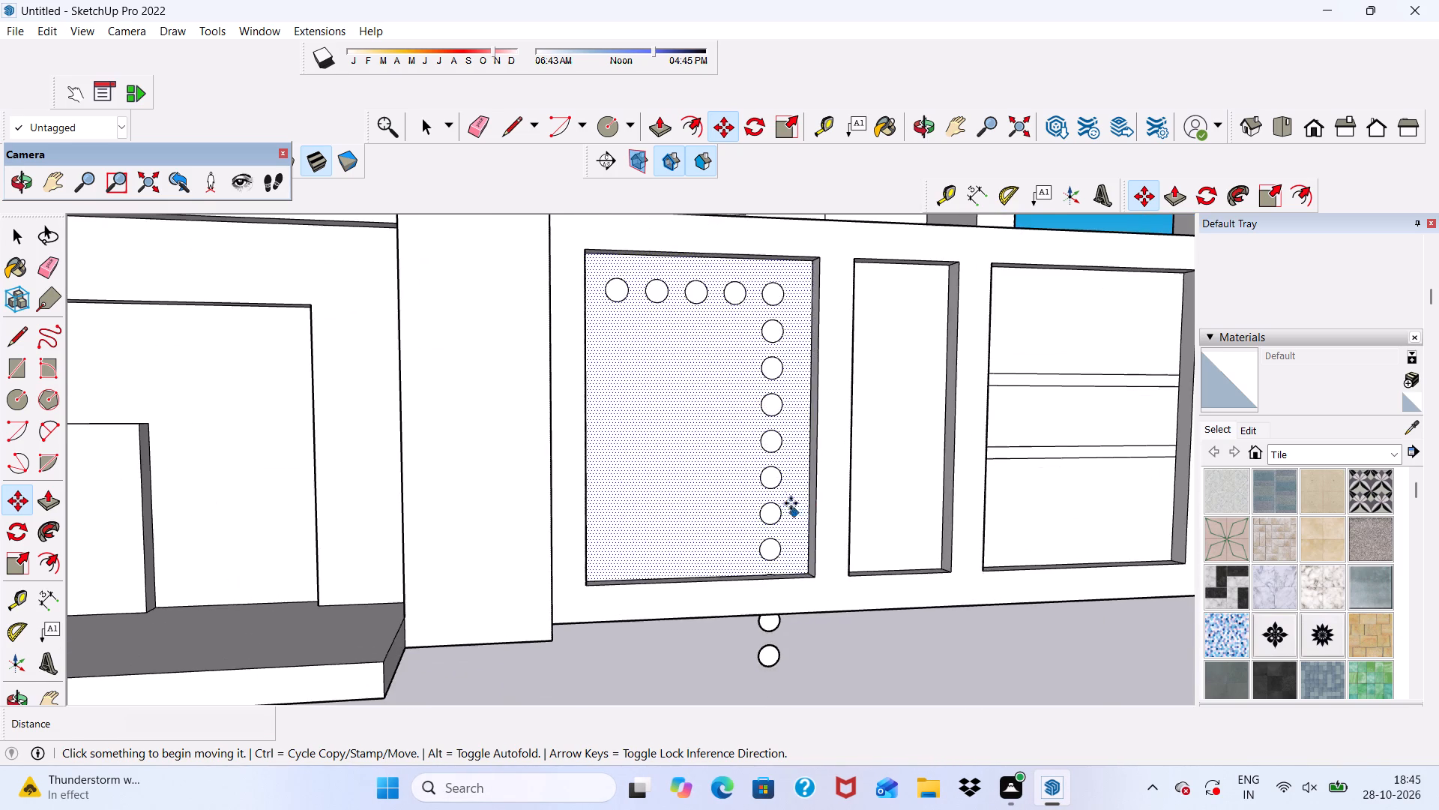
{"action": "scroll", "coordinate": [728, 331], "scroll_direction": "up", "scroll_amount": 3}
{"action": "left_click", "coordinate": [736, 286]}
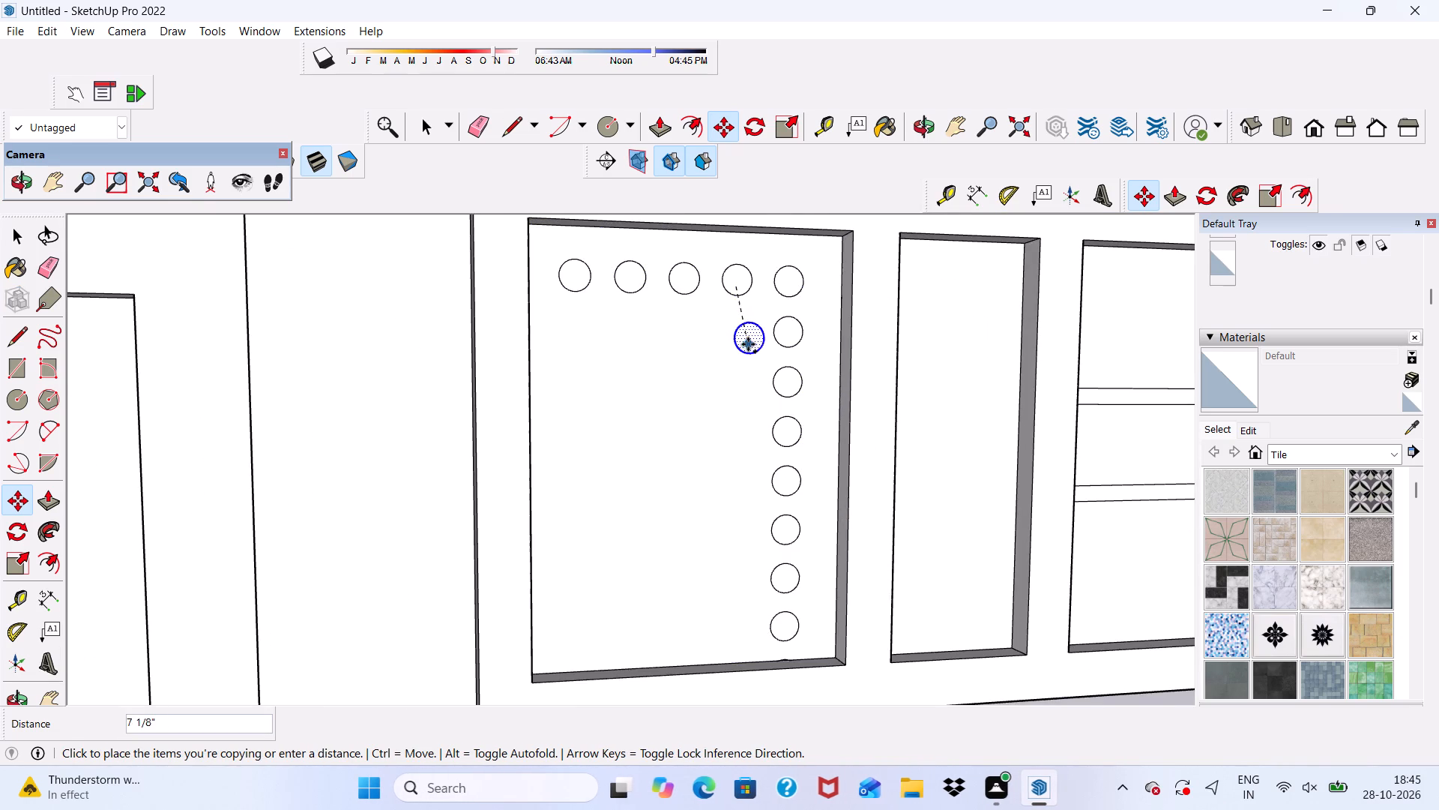
{"action": "left_click", "coordinate": [745, 343]}
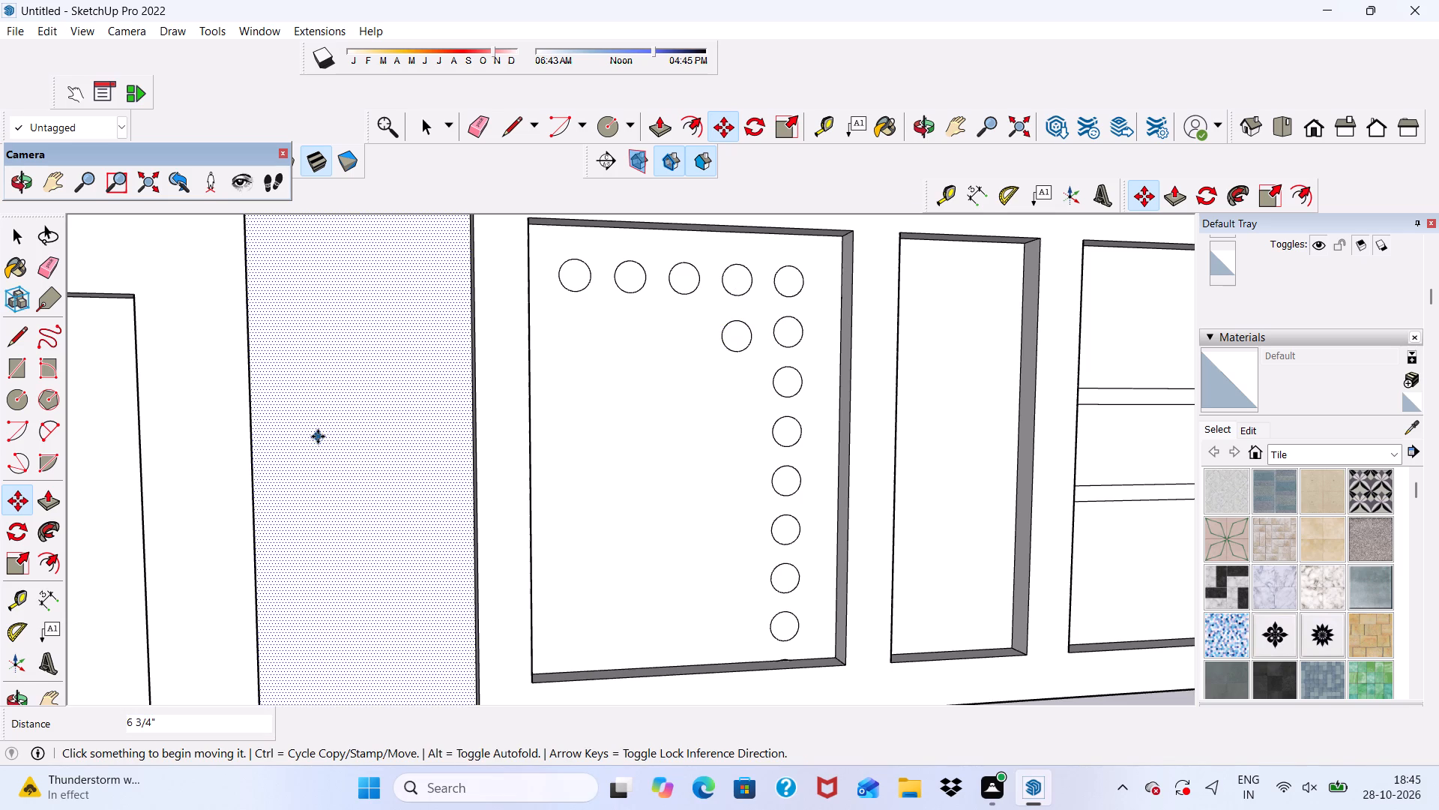
{"action": "key", "text": "shift+asterisk"}
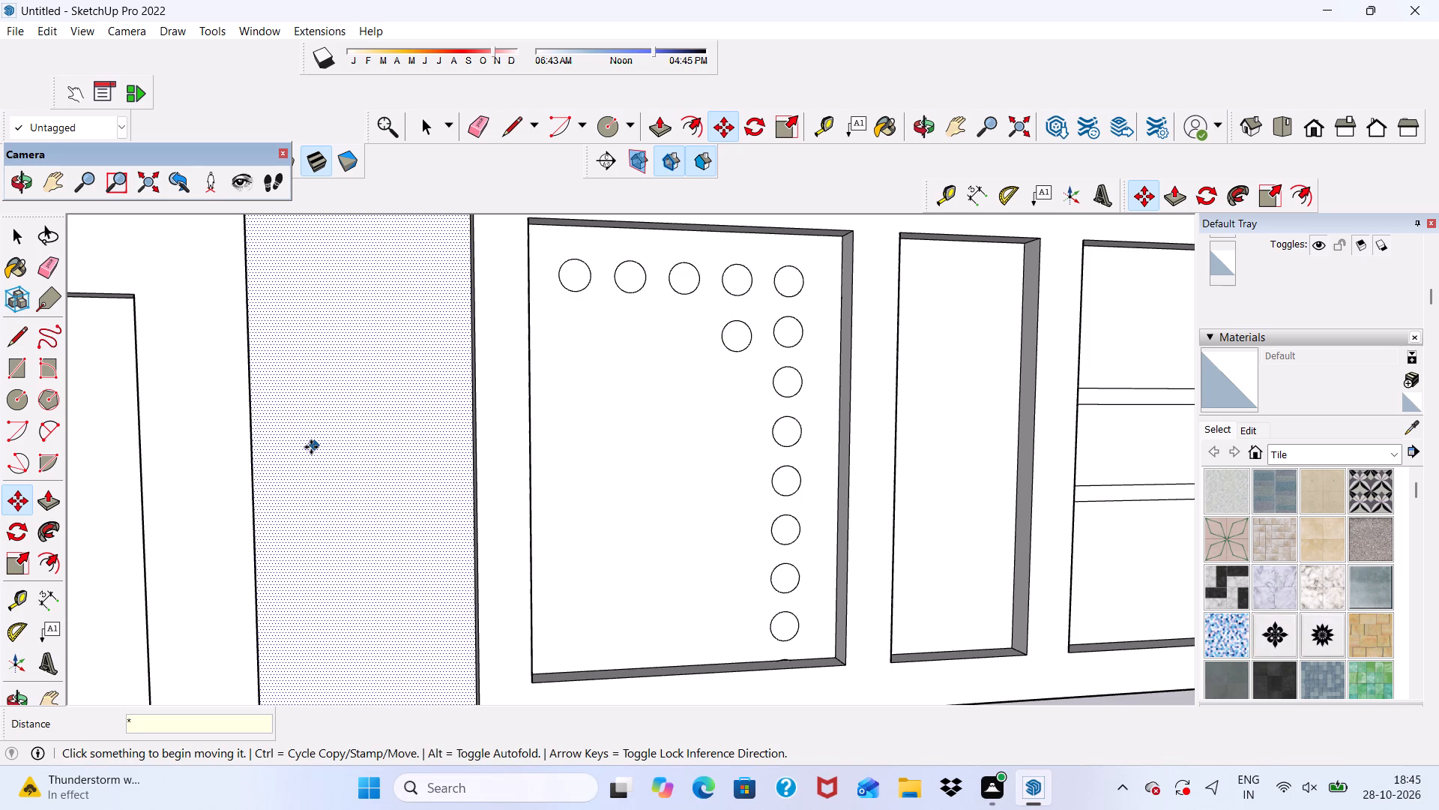
{"action": "key", "text": "1"}
{"action": "key", "text": "0"}
{"action": "key", "text": "Return"}
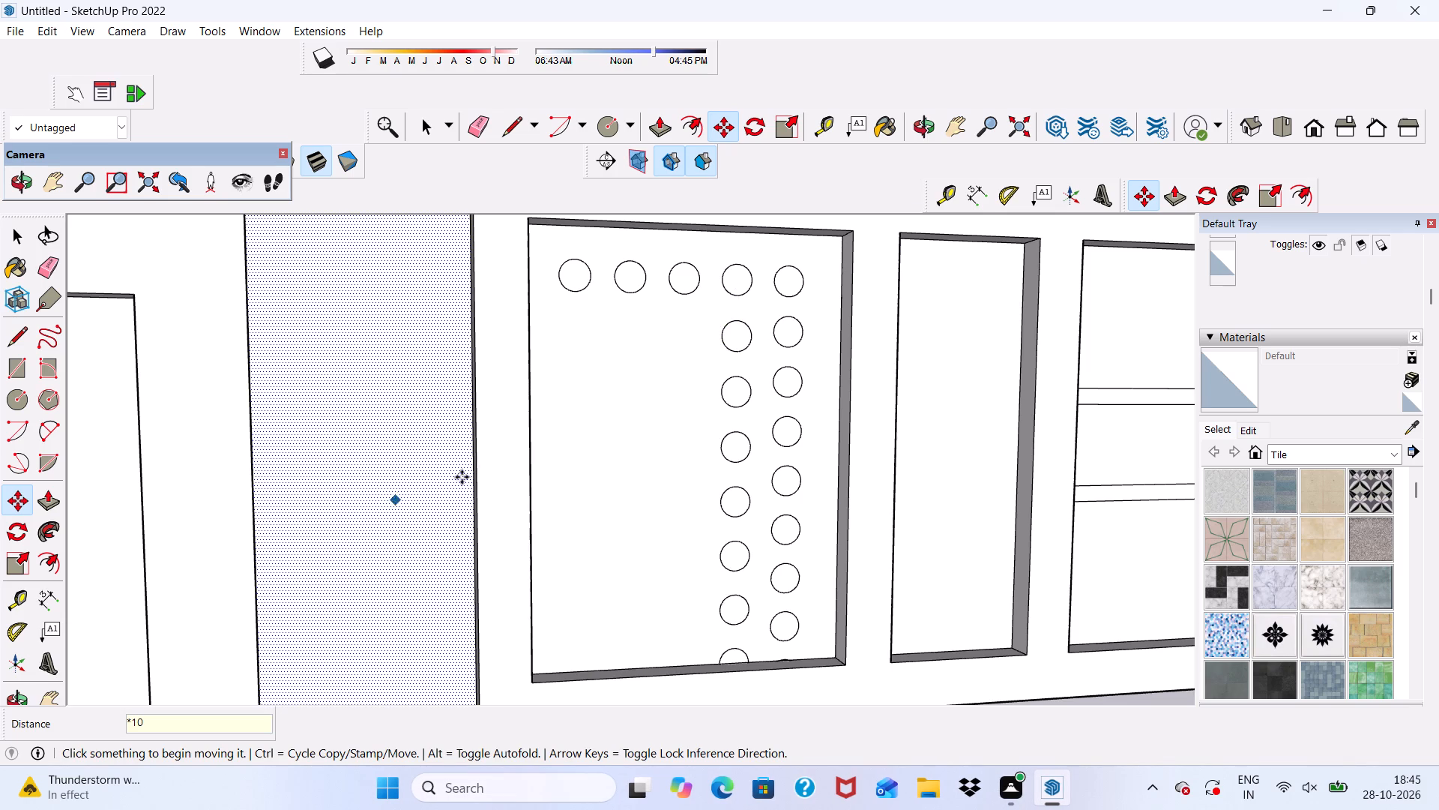
Copy the top row's third circle straight down about 6 11/16" and array it as 10 copies.
{"action": "scroll", "coordinate": [522, 358], "scroll_direction": "down", "scroll_amount": 3}
{"action": "scroll", "coordinate": [717, 376], "scroll_direction": "up", "scroll_amount": 5}
{"action": "scroll", "coordinate": [662, 301], "scroll_direction": "down", "scroll_amount": 5}
{"action": "scroll", "coordinate": [851, 188], "scroll_direction": "down", "scroll_amount": 4}
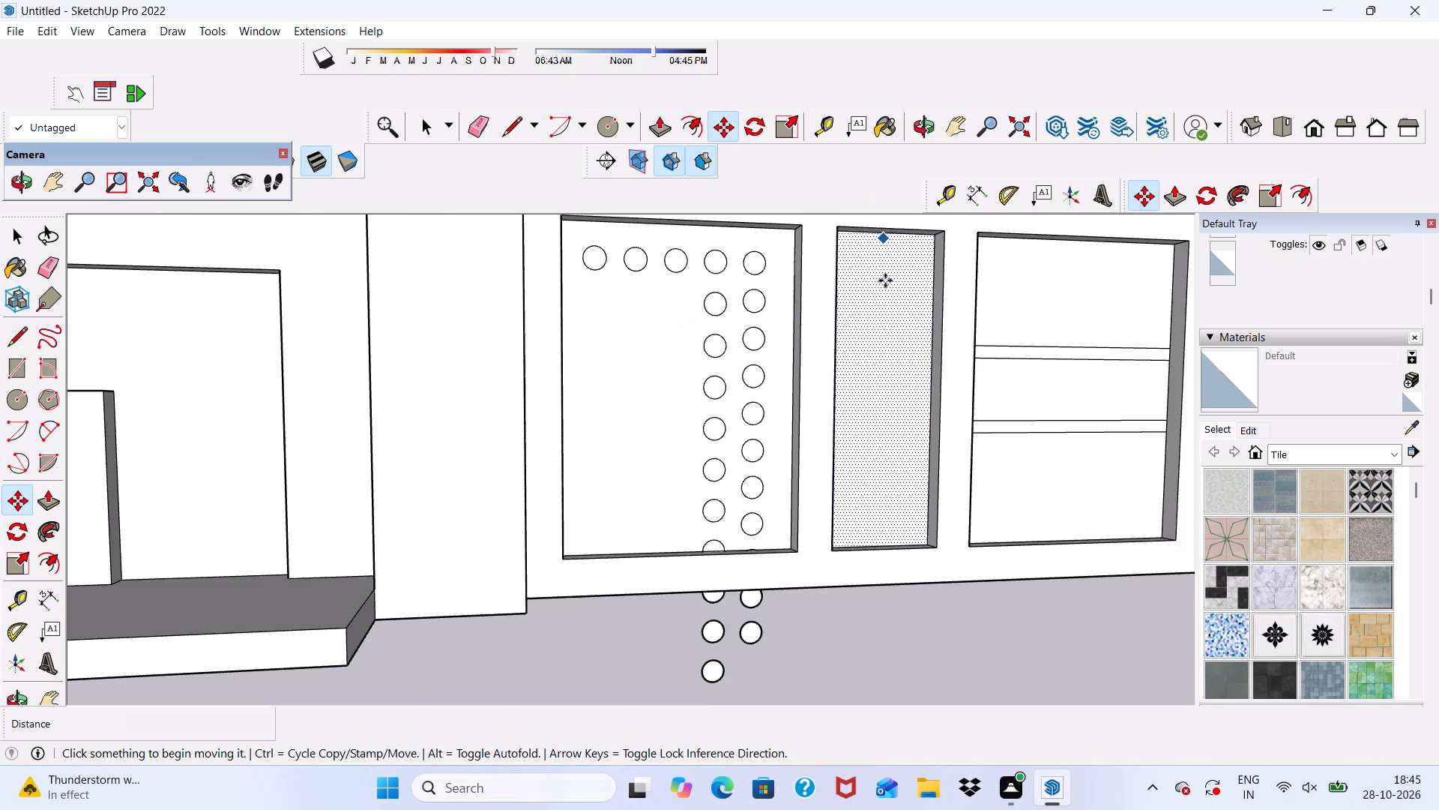
{"action": "middle_click_drag", "start_coordinate": [767, 612], "coordinate": [654, 598]}
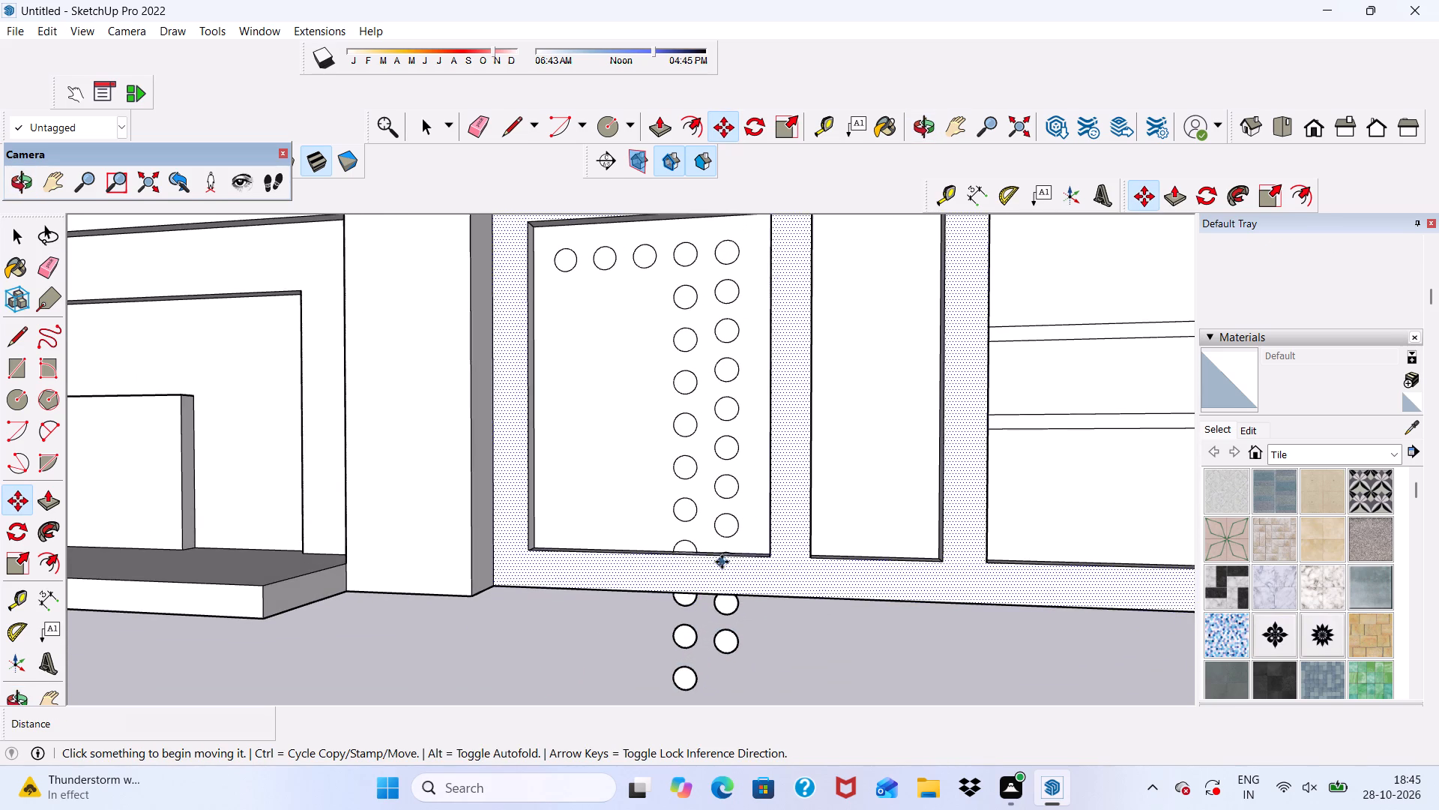
{"action": "scroll", "coordinate": [640, 253], "scroll_direction": "up", "scroll_amount": 4}
{"action": "left_click", "coordinate": [644, 256]}
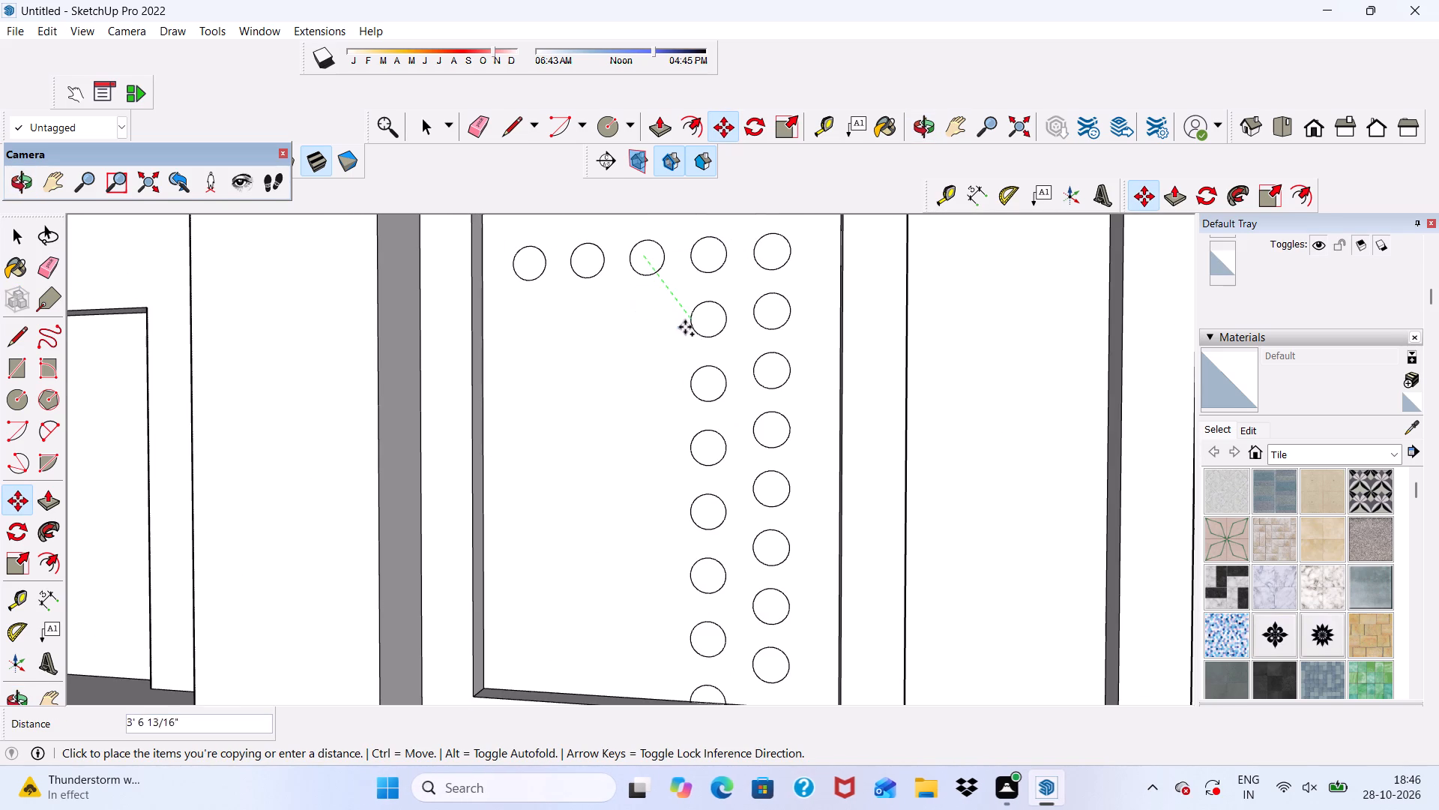
{"action": "left_click", "coordinate": [650, 319]}
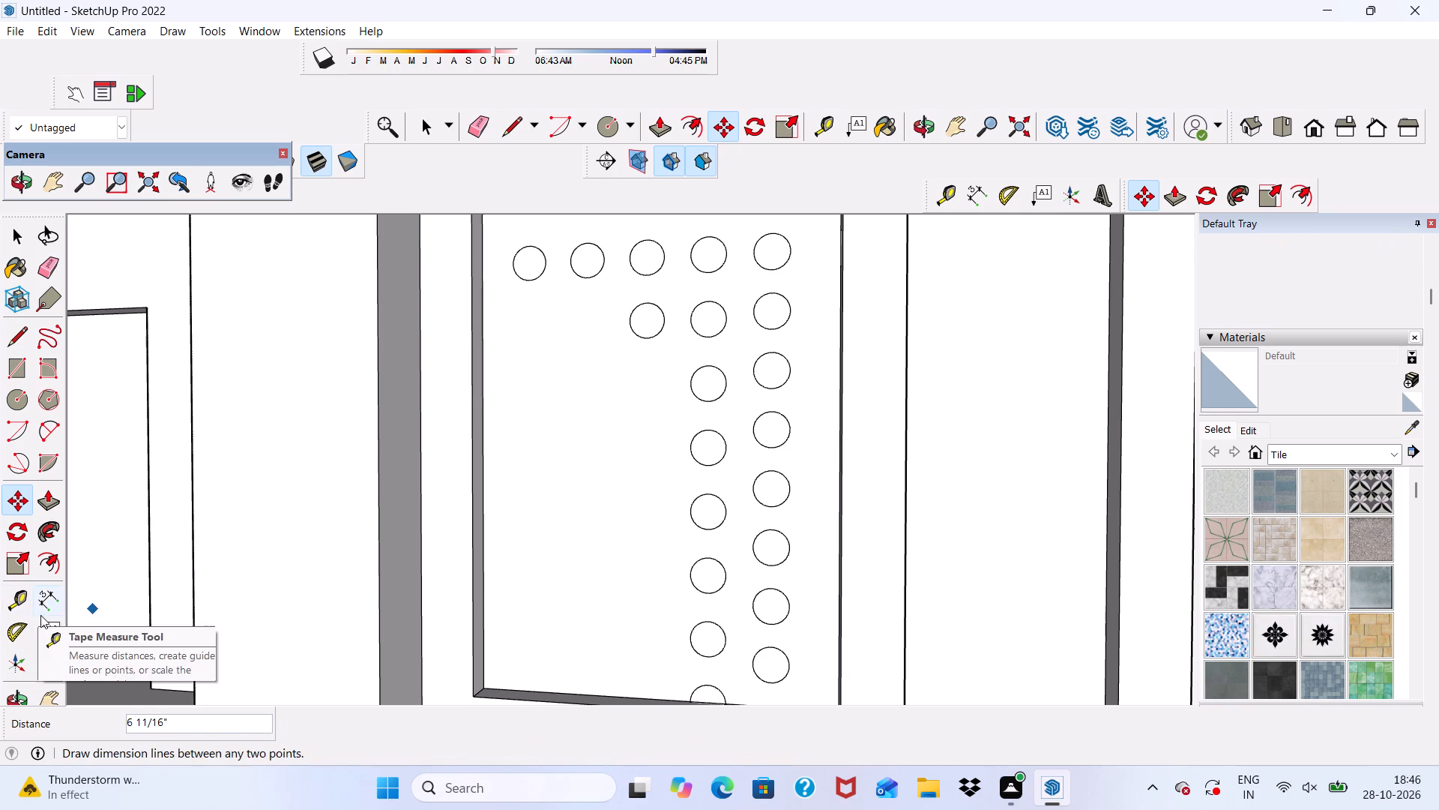
{"action": "key", "text": "shift+asterisk"}
{"action": "type", "text": "10"}
{"action": "key", "text": "Return"}
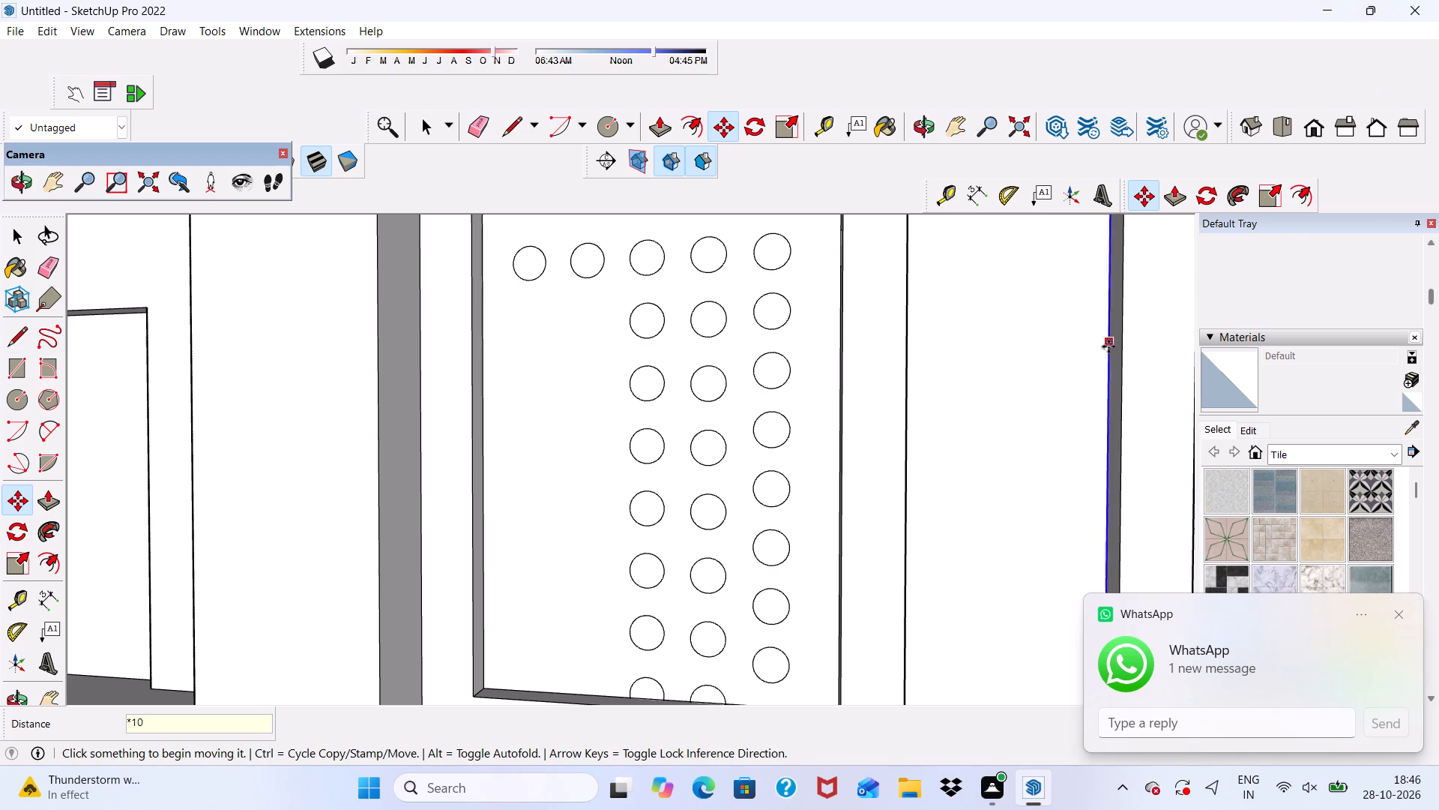
Copy the top row's second circle straight down about 6 3/8" and array it as 10 copies.
{"action": "left_click", "coordinate": [582, 269]}
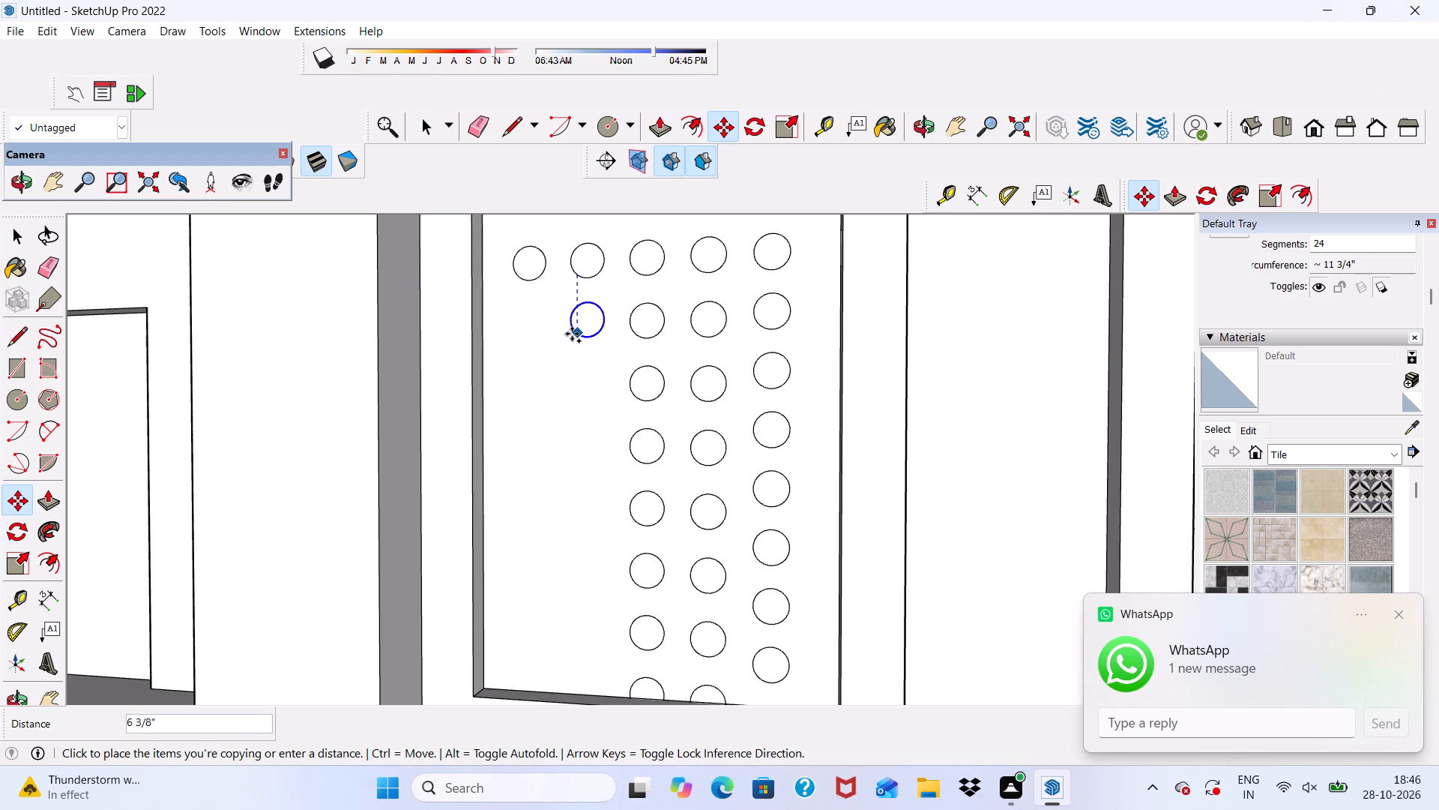
{"action": "left_click", "coordinate": [572, 334]}
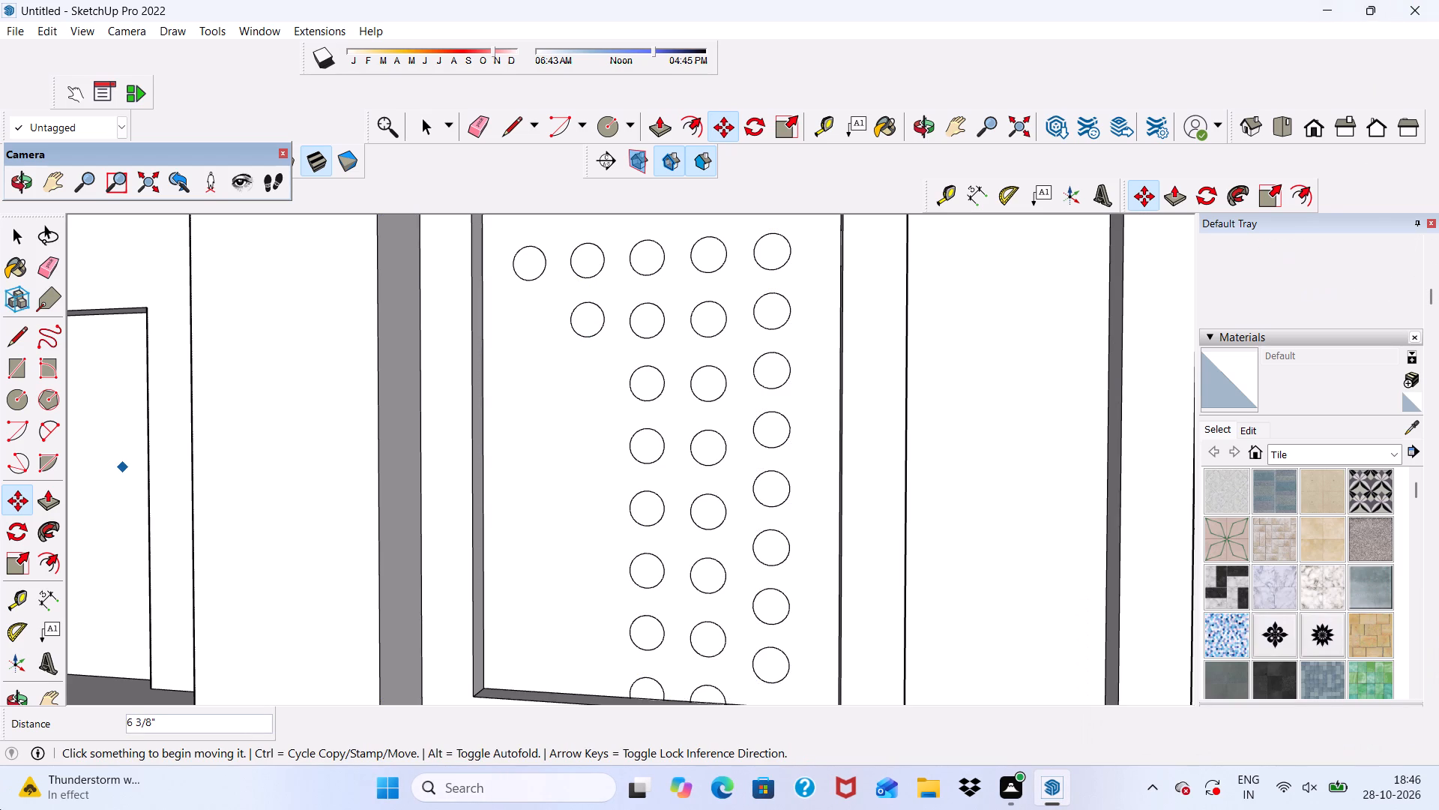
{"action": "key", "text": "shift+asterisk"}
{"action": "key", "text": "1"}
{"action": "key", "text": "0"}
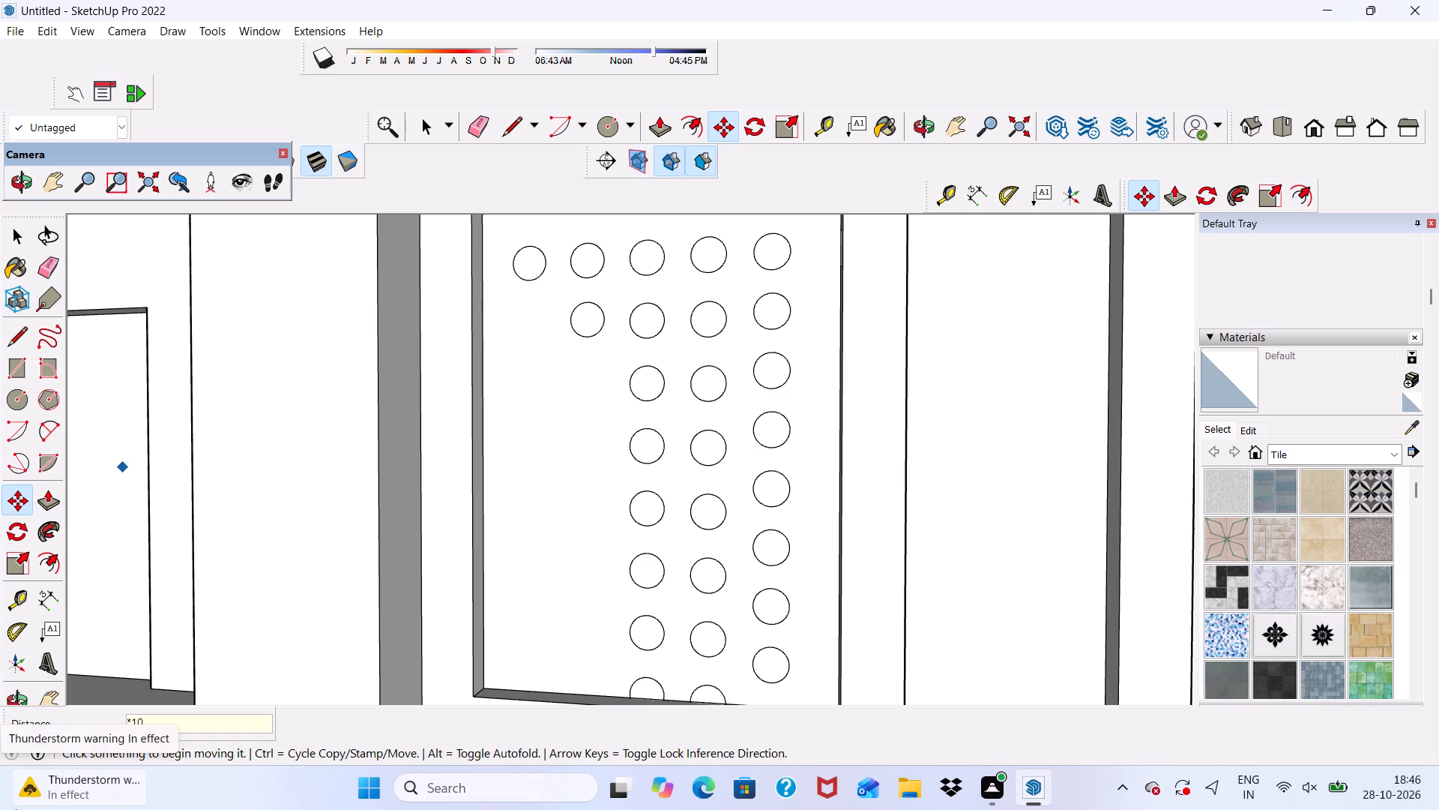
{"action": "key", "text": "Return"}
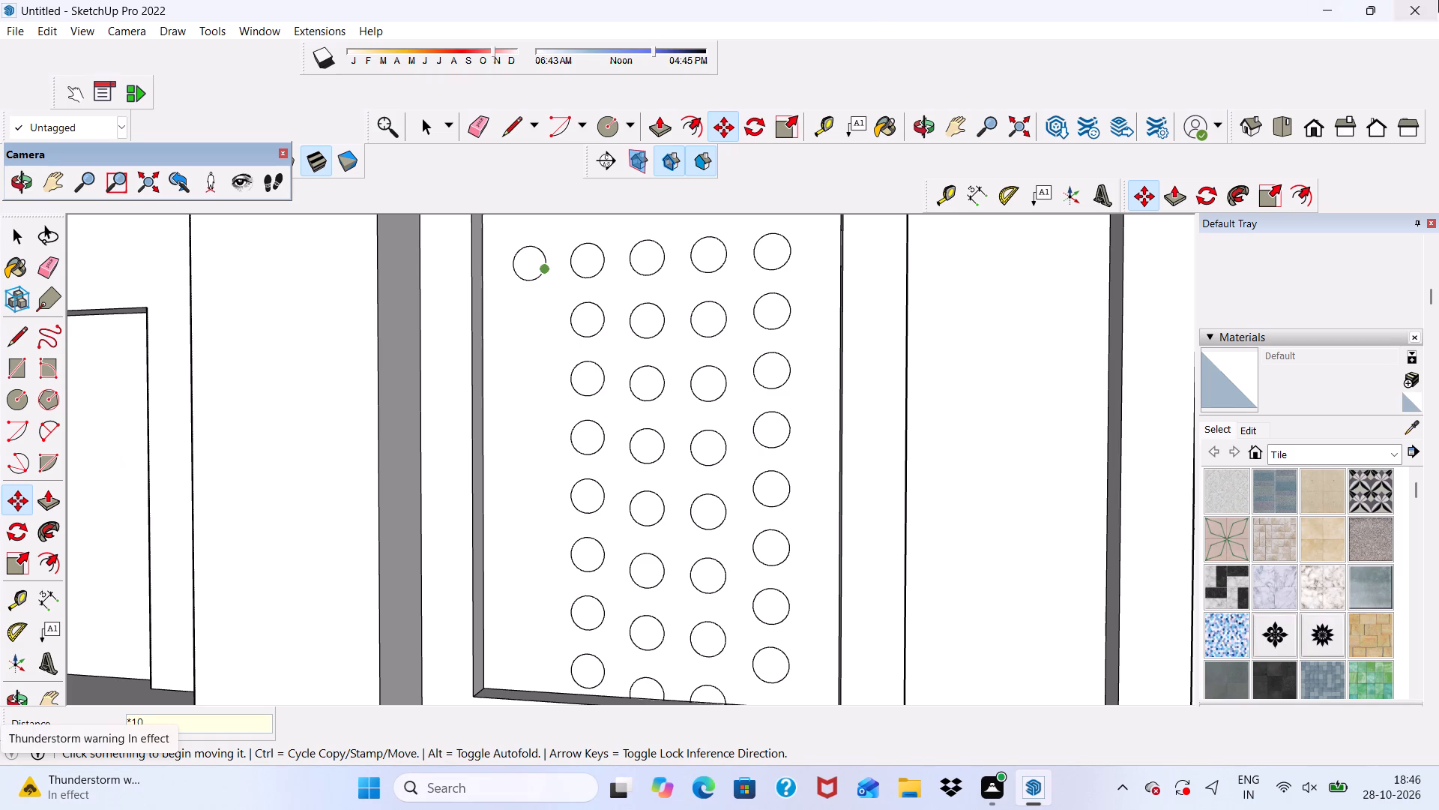
{"action": "scroll", "coordinate": [1046, 103], "scroll_direction": "down", "scroll_amount": 1}
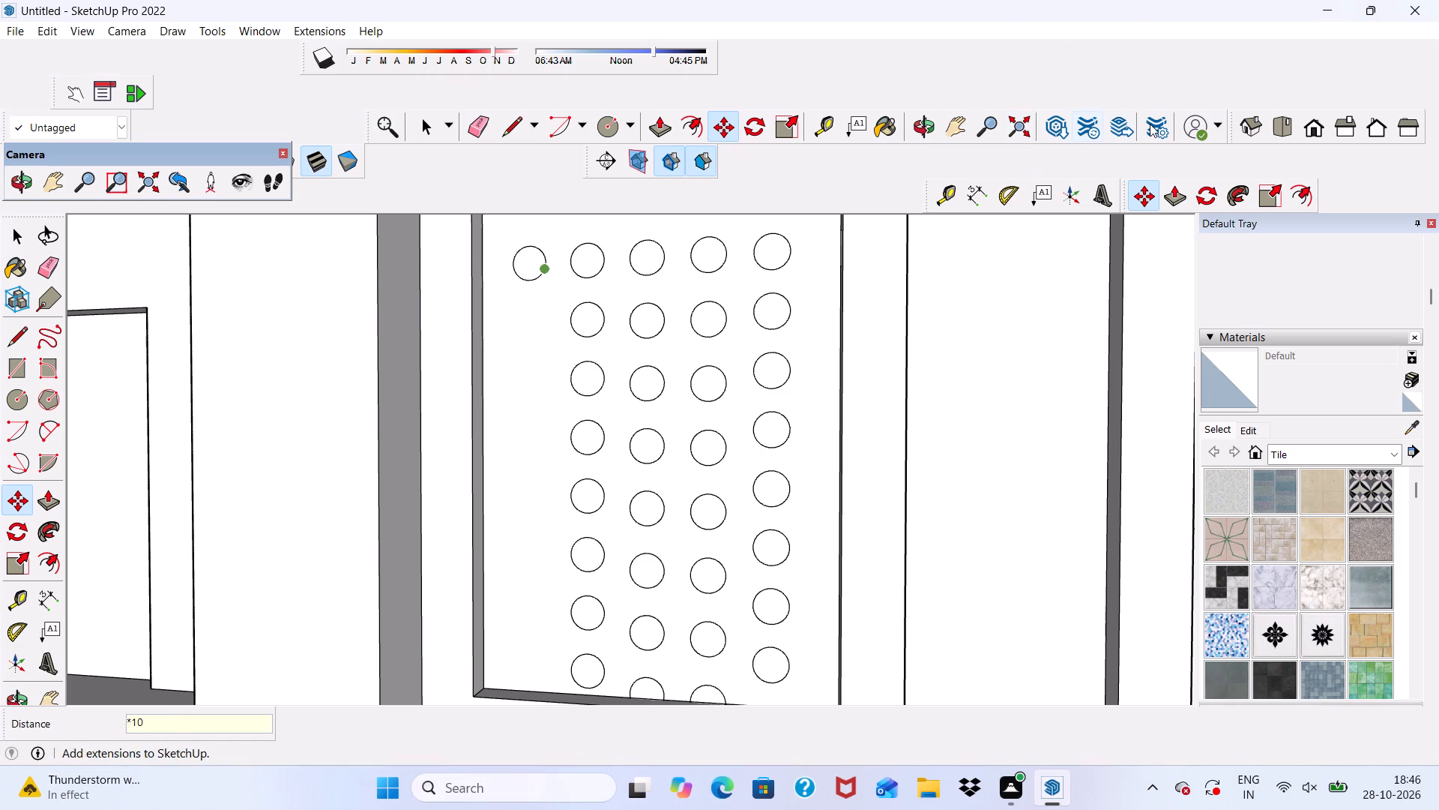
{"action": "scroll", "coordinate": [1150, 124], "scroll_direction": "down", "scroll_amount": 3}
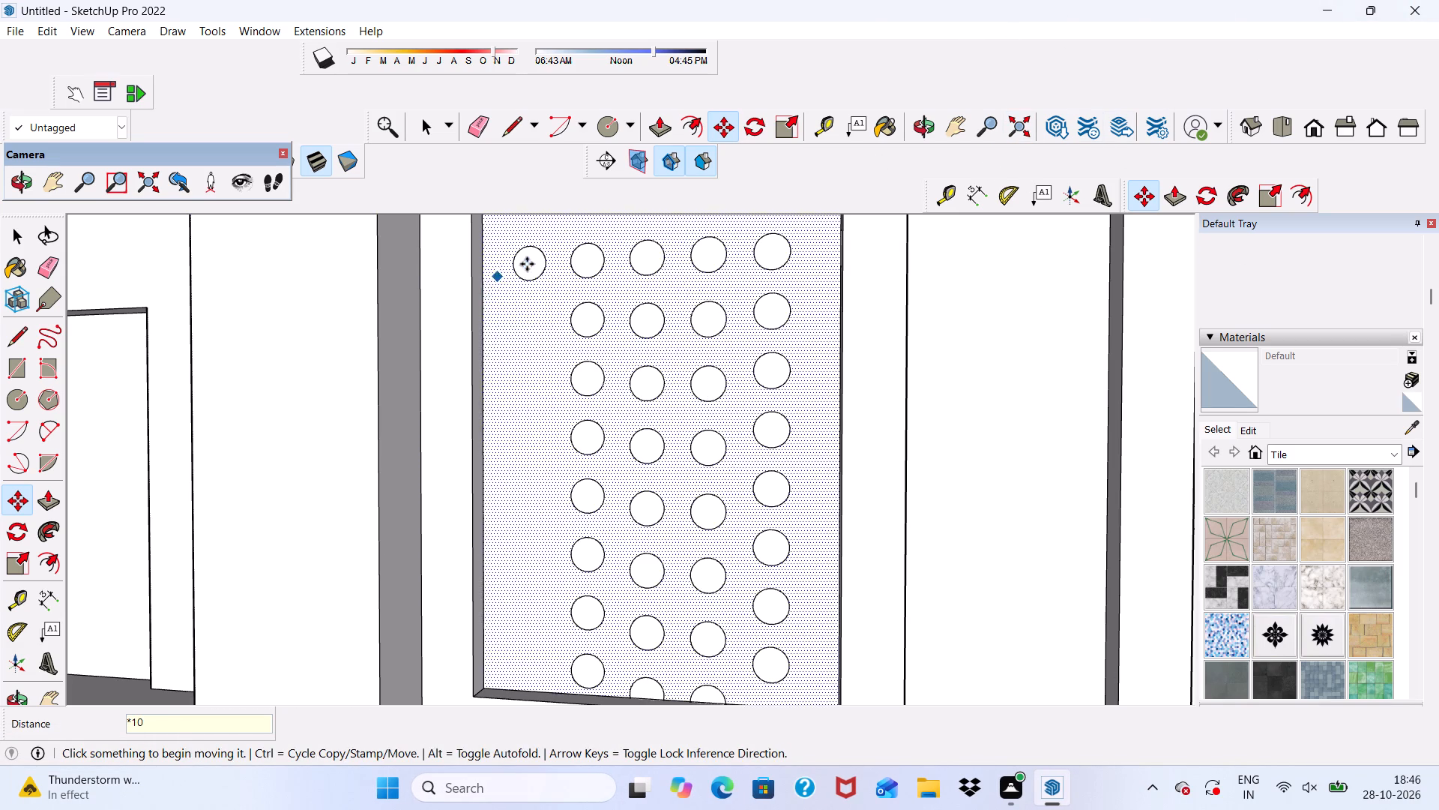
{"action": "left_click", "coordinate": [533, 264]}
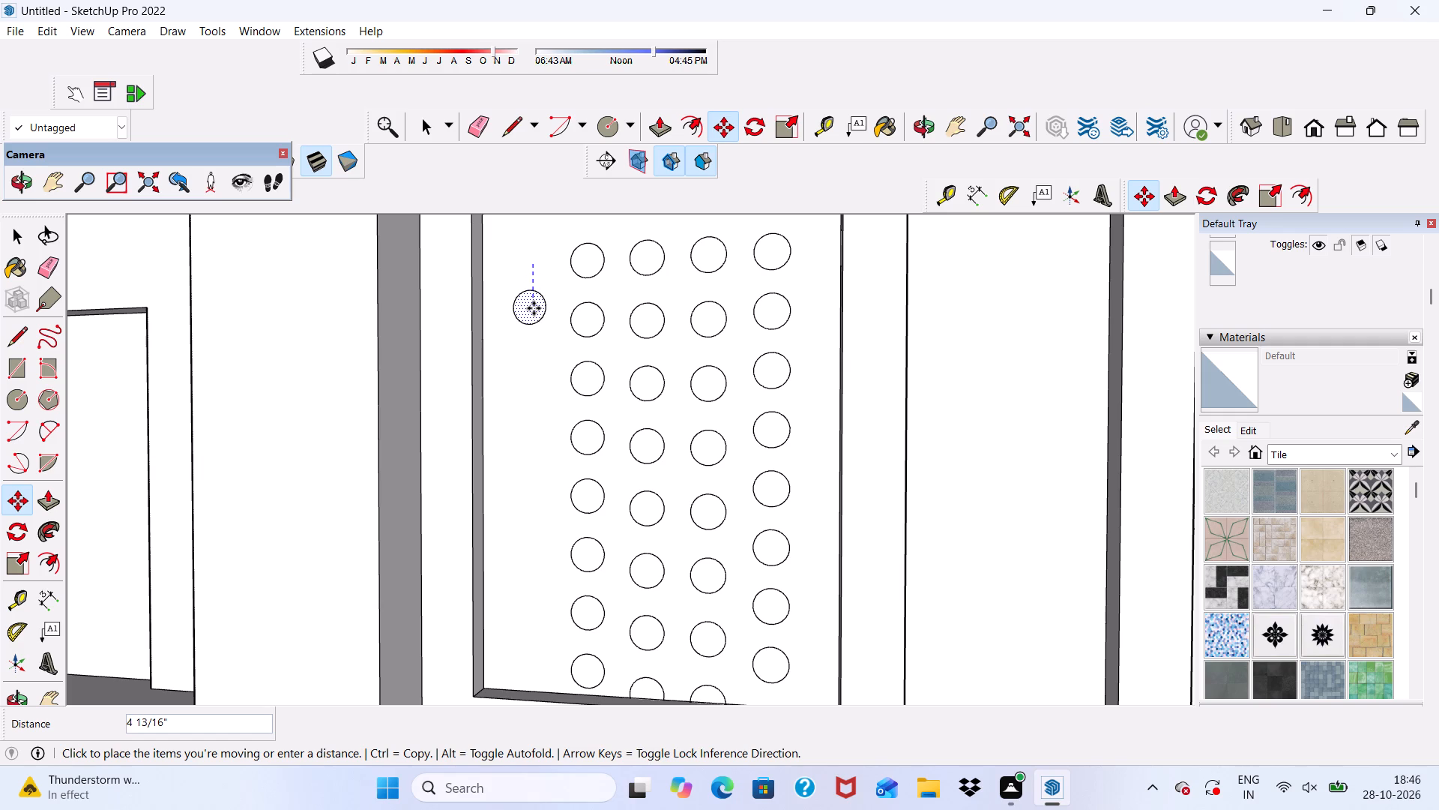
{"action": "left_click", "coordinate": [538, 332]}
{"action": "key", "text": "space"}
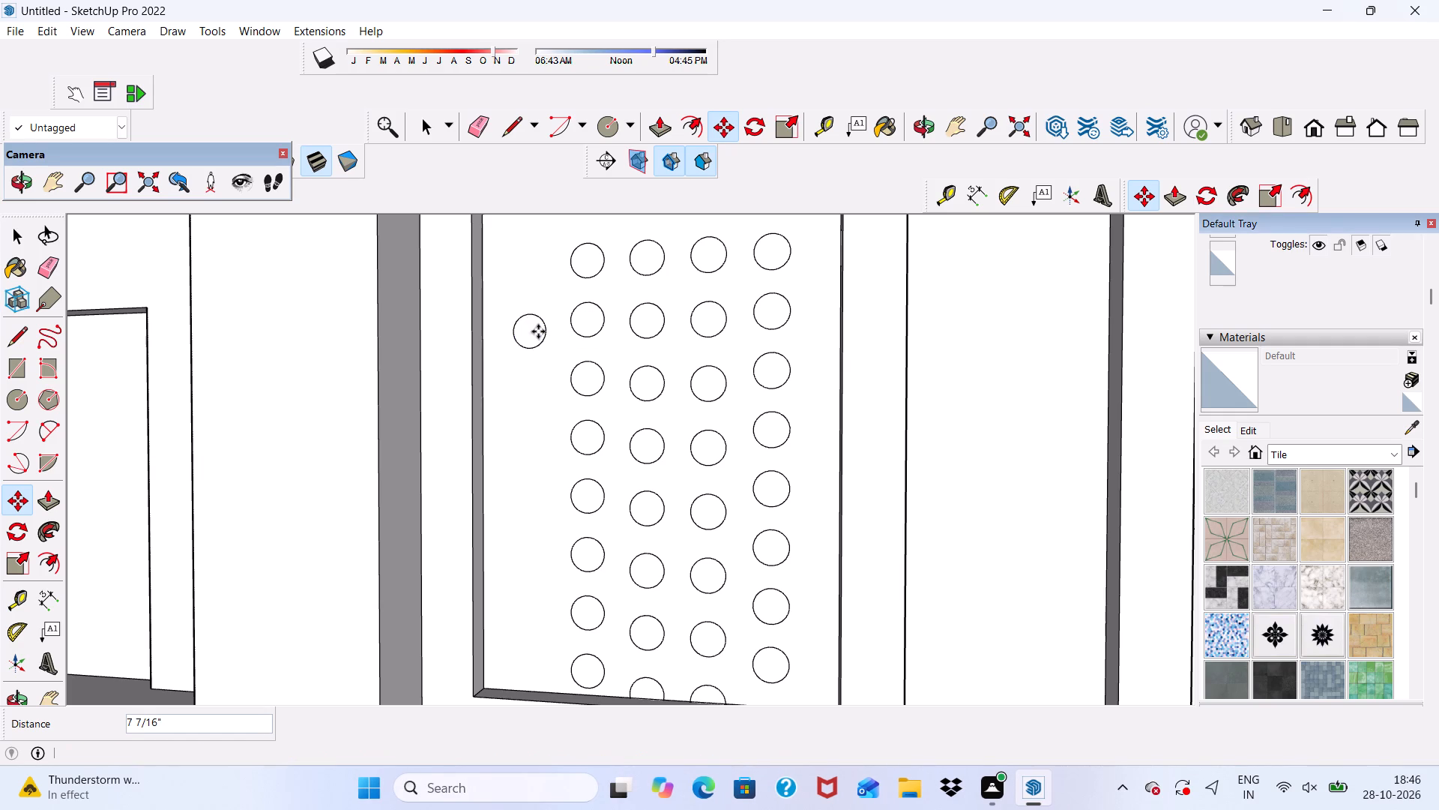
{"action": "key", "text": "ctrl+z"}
Copy the top row's first circle straight down about 6 13/16" and array it as 10 copies.
{"action": "left_click", "coordinate": [525, 266]}
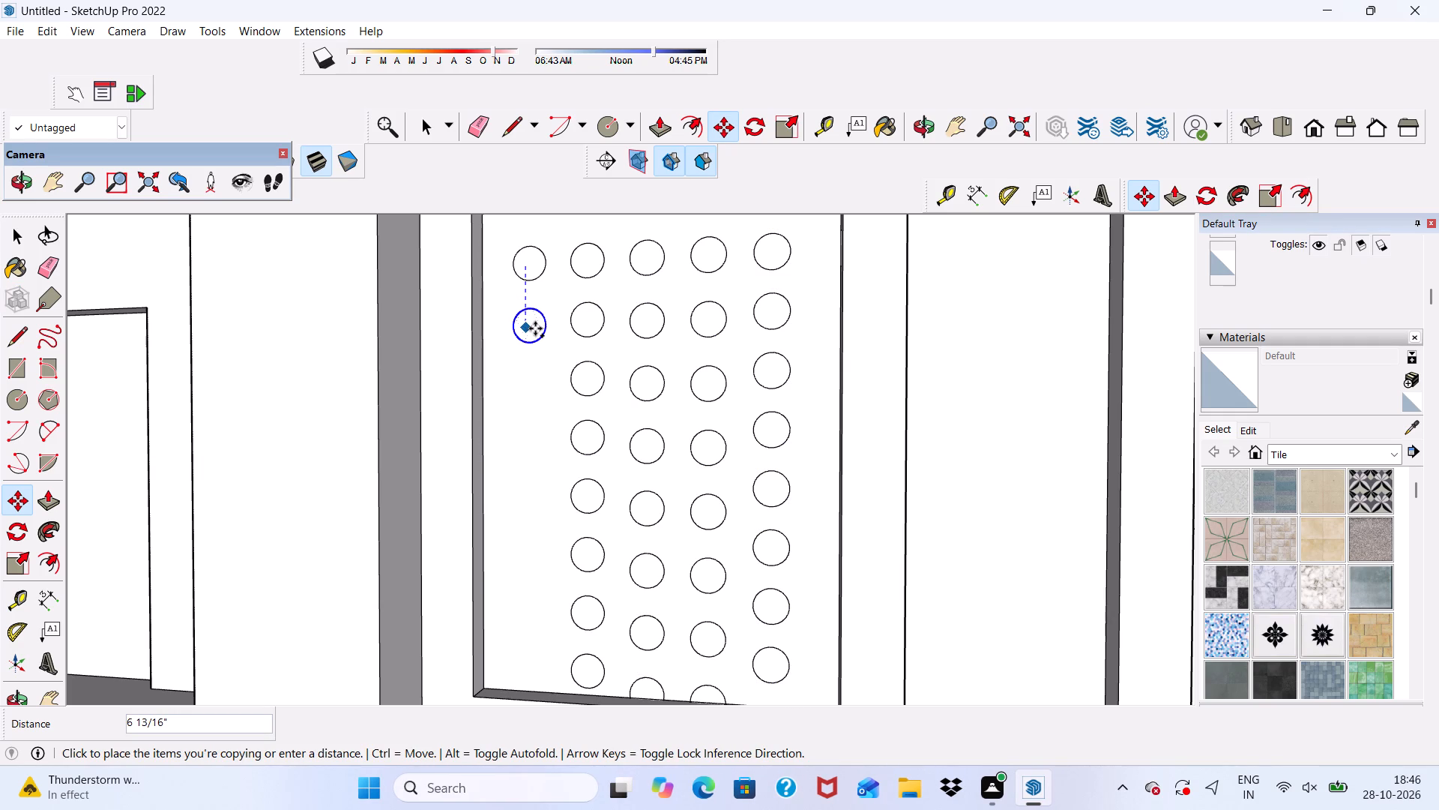
{"action": "left_click", "coordinate": [535, 328]}
{"action": "key", "text": "shift+asterisk"}
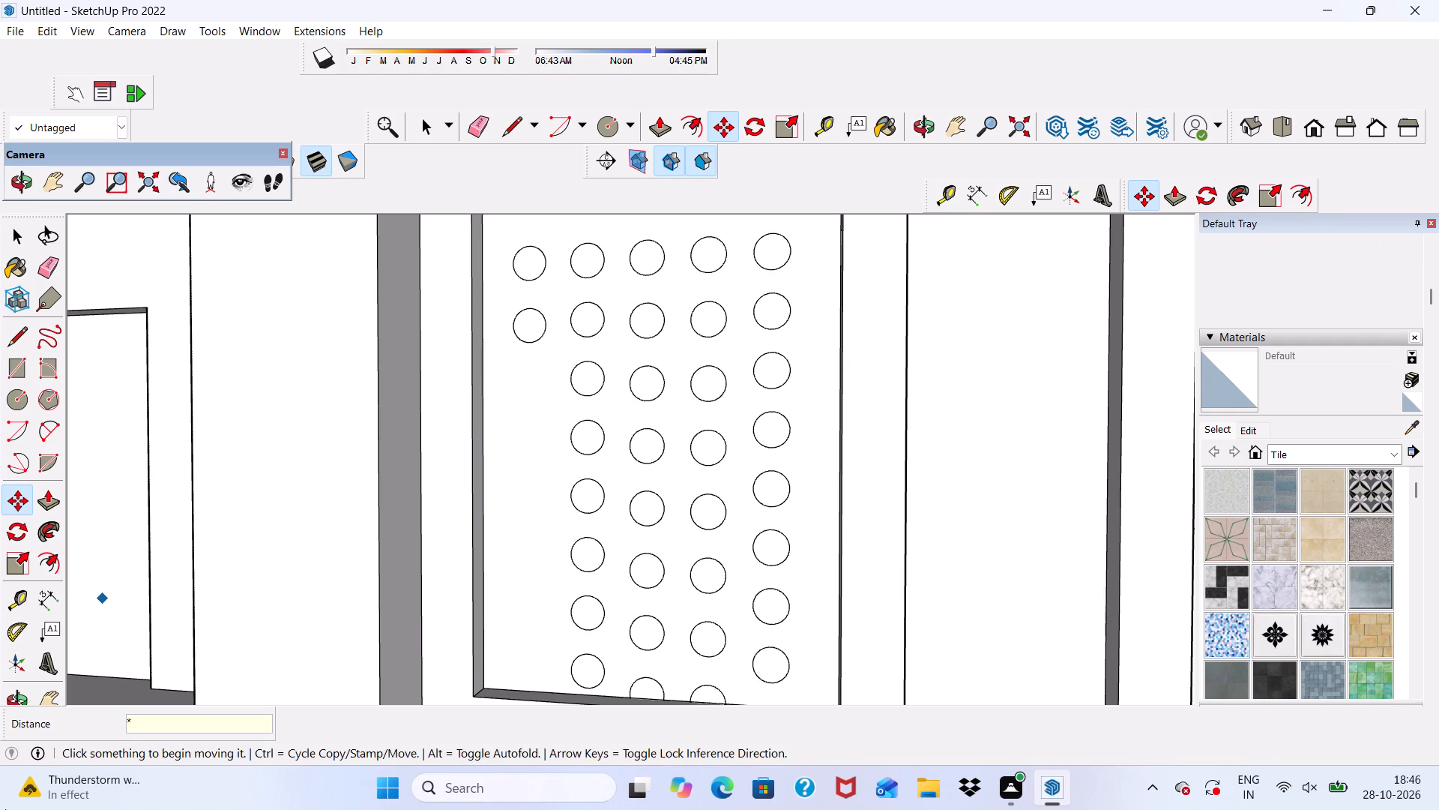
{"action": "key", "text": "1"}
{"action": "key", "text": "0"}
{"action": "key", "text": "Return"}
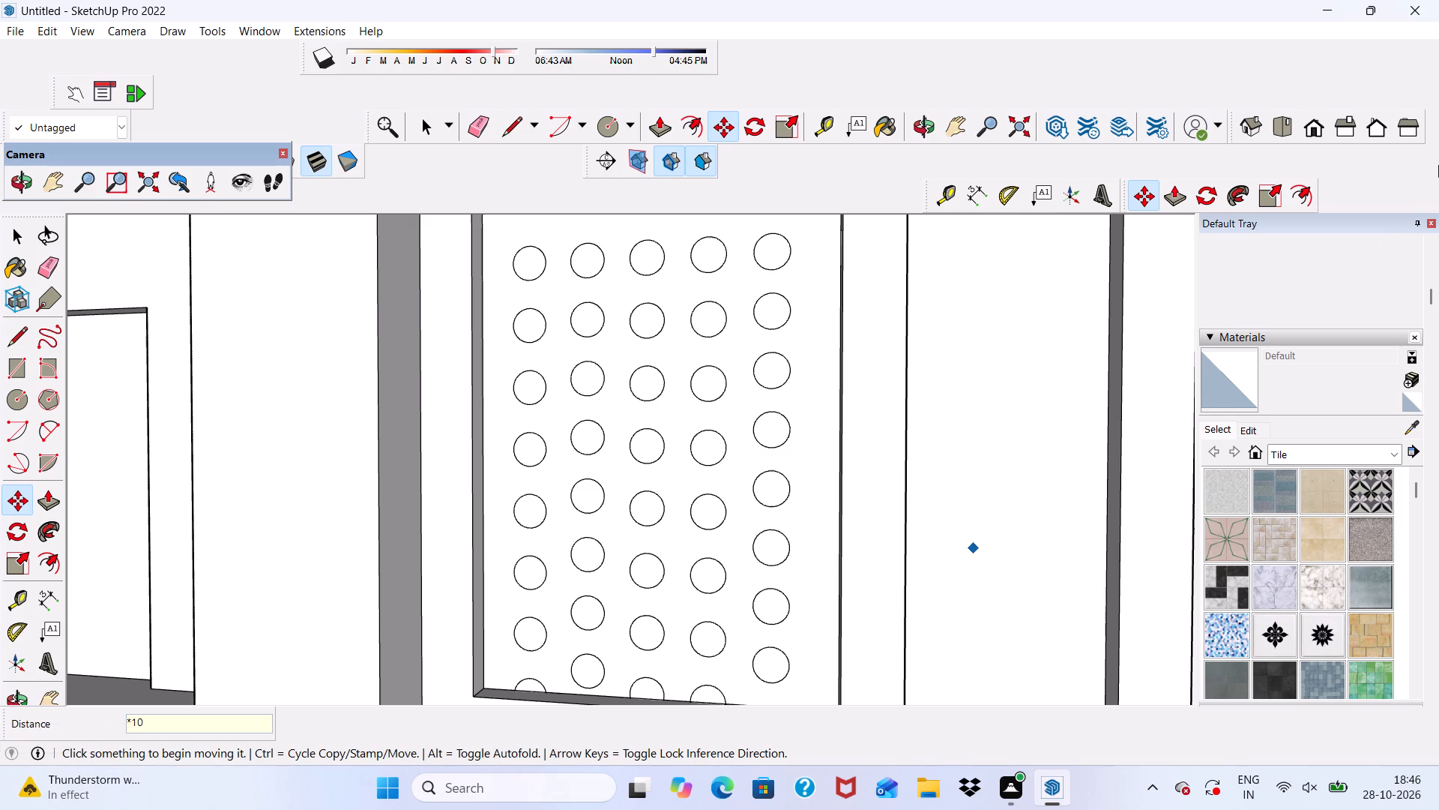
Erase the row of surplus circles directly below the gate's bottom edge, outside the recessed panel.
{"action": "left_click", "coordinate": [474, 124]}
{"action": "scroll", "coordinate": [526, 217], "scroll_direction": "down", "scroll_amount": 4}
{"action": "middle_click_drag", "start_coordinate": [615, 490], "coordinate": [660, 394]}
{"action": "scroll", "coordinate": [649, 606], "scroll_direction": "up", "scroll_amount": 4}
{"action": "scroll", "coordinate": [615, 574], "scroll_direction": "down", "scroll_amount": 3}
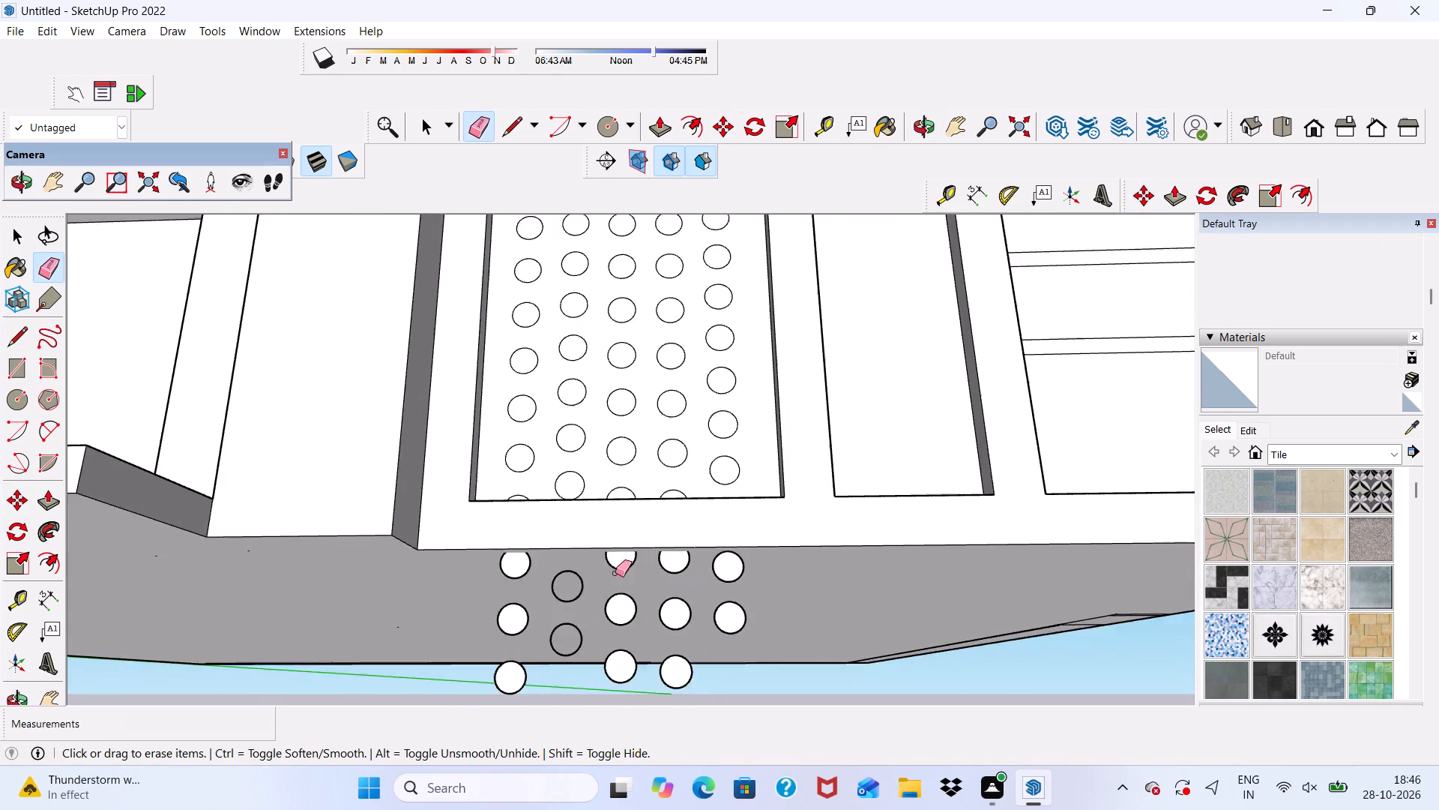
{"action": "scroll", "coordinate": [615, 573], "scroll_direction": "down", "scroll_amount": 1}
{"action": "middle_click_drag", "start_coordinate": [615, 573], "coordinate": [630, 547]}
{"action": "scroll", "coordinate": [588, 565], "scroll_direction": "up", "scroll_amount": 6}
{"action": "left_click_drag", "start_coordinate": [531, 546], "coordinate": [540, 562]}
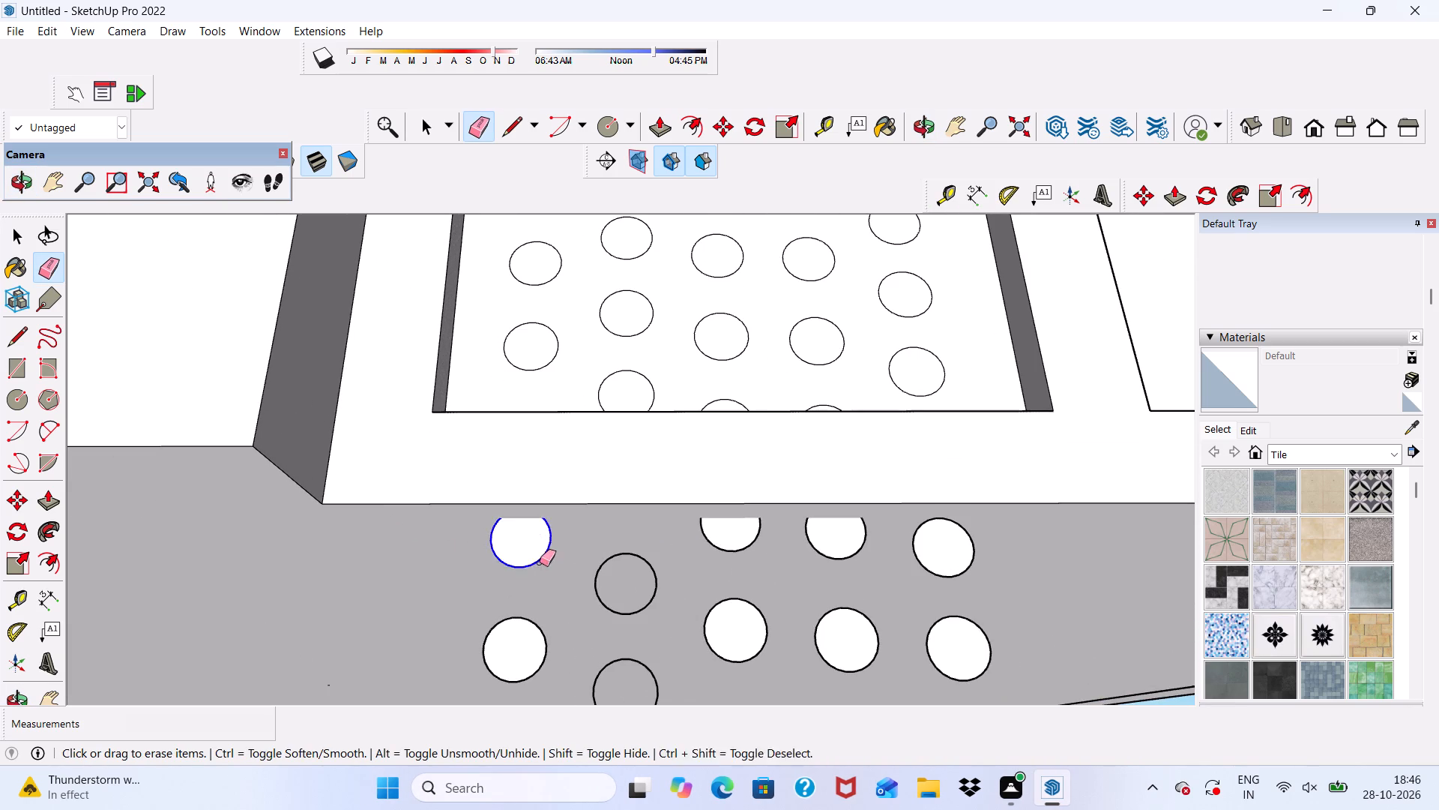
{"action": "left_click_drag", "start_coordinate": [540, 562], "coordinate": [540, 564]}
{"action": "left_click_drag", "start_coordinate": [600, 565], "coordinate": [642, 598]}
{"action": "scroll", "coordinate": [614, 594], "scroll_direction": "down", "scroll_amount": 5}
{"action": "scroll", "coordinate": [675, 565], "scroll_direction": "up", "scroll_amount": 6}
{"action": "left_click_drag", "start_coordinate": [690, 568], "coordinate": [690, 573]}
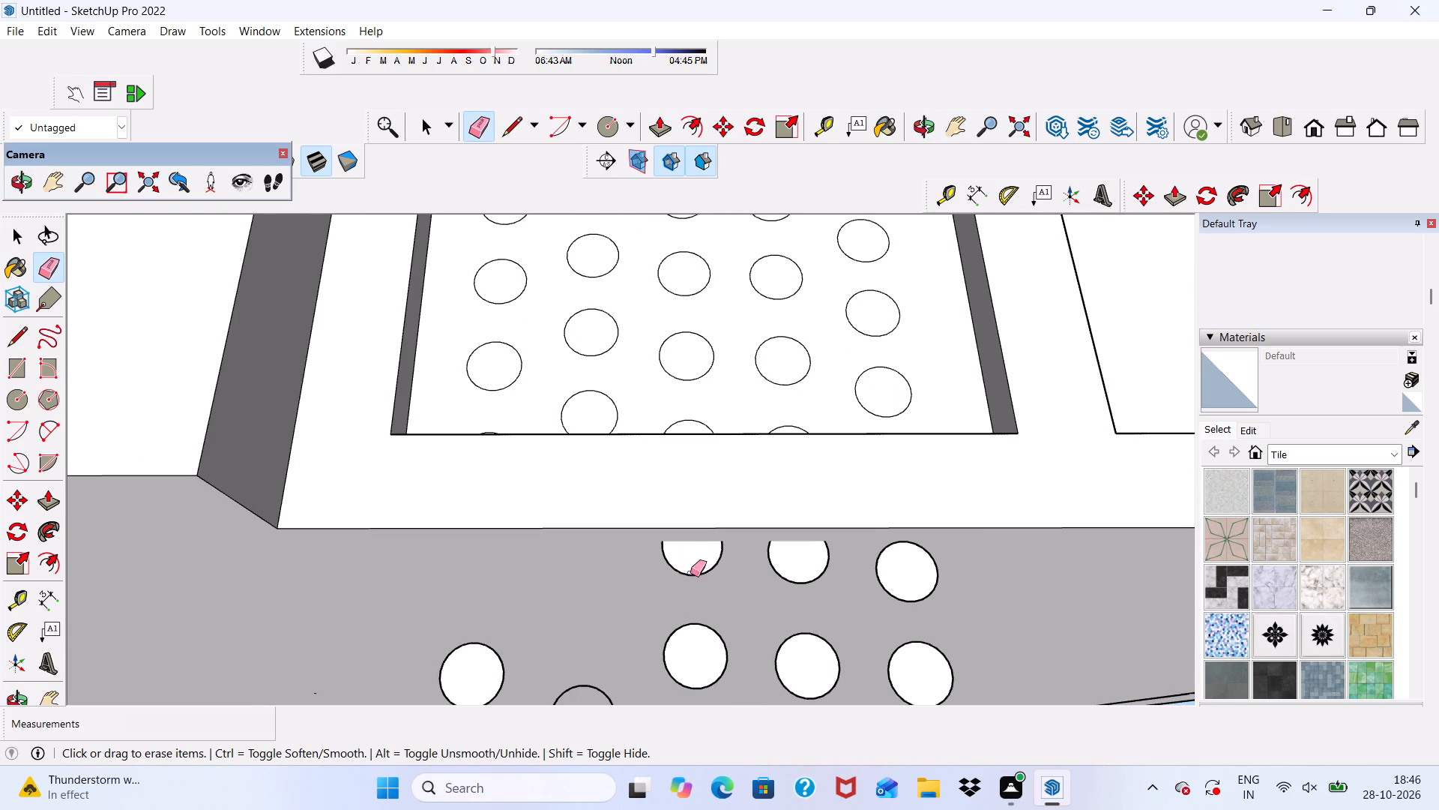
{"action": "left_click_drag", "start_coordinate": [690, 573], "coordinate": [690, 583]}
{"action": "left_click_drag", "start_coordinate": [778, 571], "coordinate": [814, 584]}
{"action": "left_click_drag", "start_coordinate": [909, 570], "coordinate": [915, 588]}
{"action": "left_click_drag", "start_coordinate": [884, 567], "coordinate": [894, 583]}
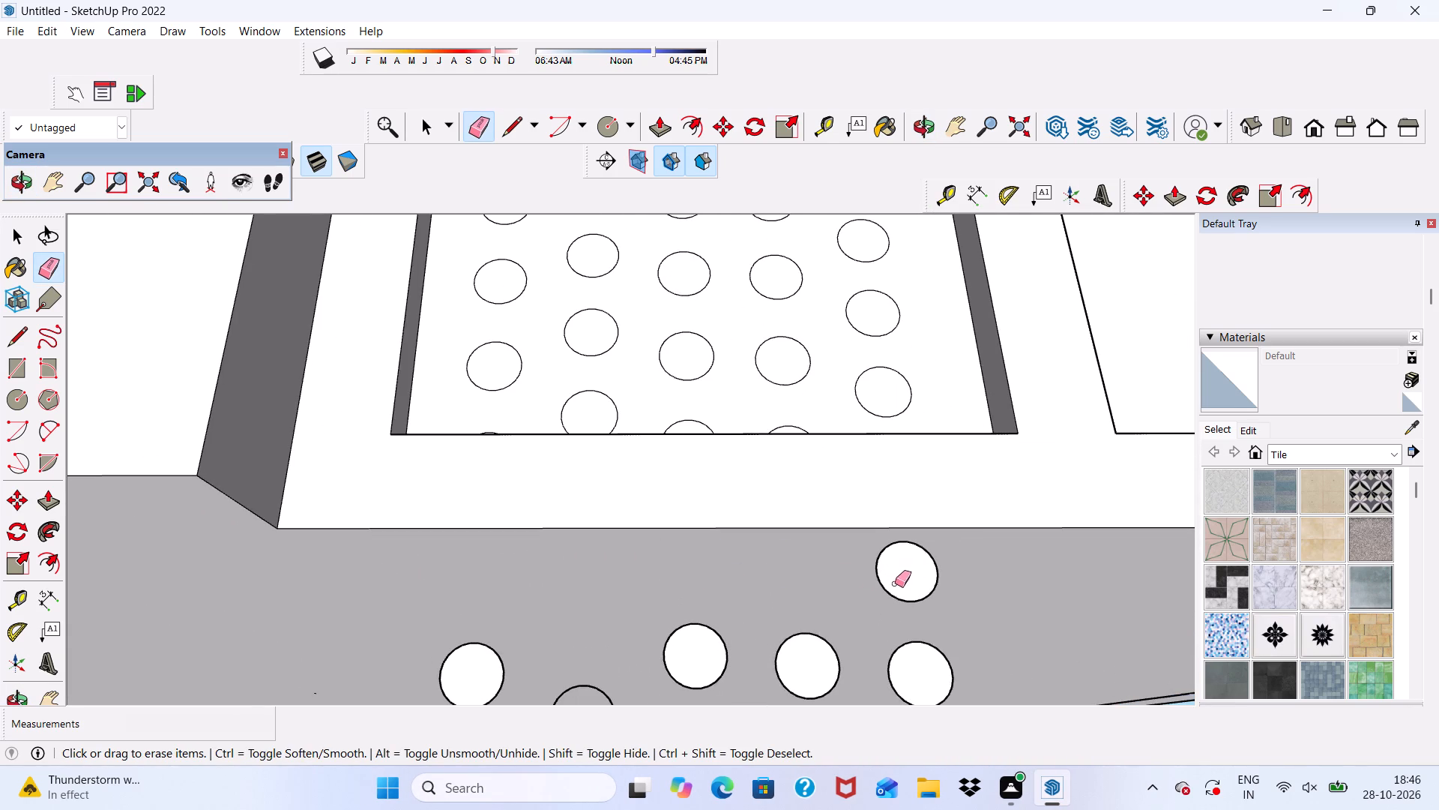
{"action": "left_click_drag", "start_coordinate": [892, 582], "coordinate": [887, 589]}
Erase the remaining surplus circles hanging further below the gate.
{"action": "scroll", "coordinate": [749, 511], "scroll_direction": "down", "scroll_amount": 9}
{"action": "middle_click_drag", "start_coordinate": [818, 563], "coordinate": [815, 613]}
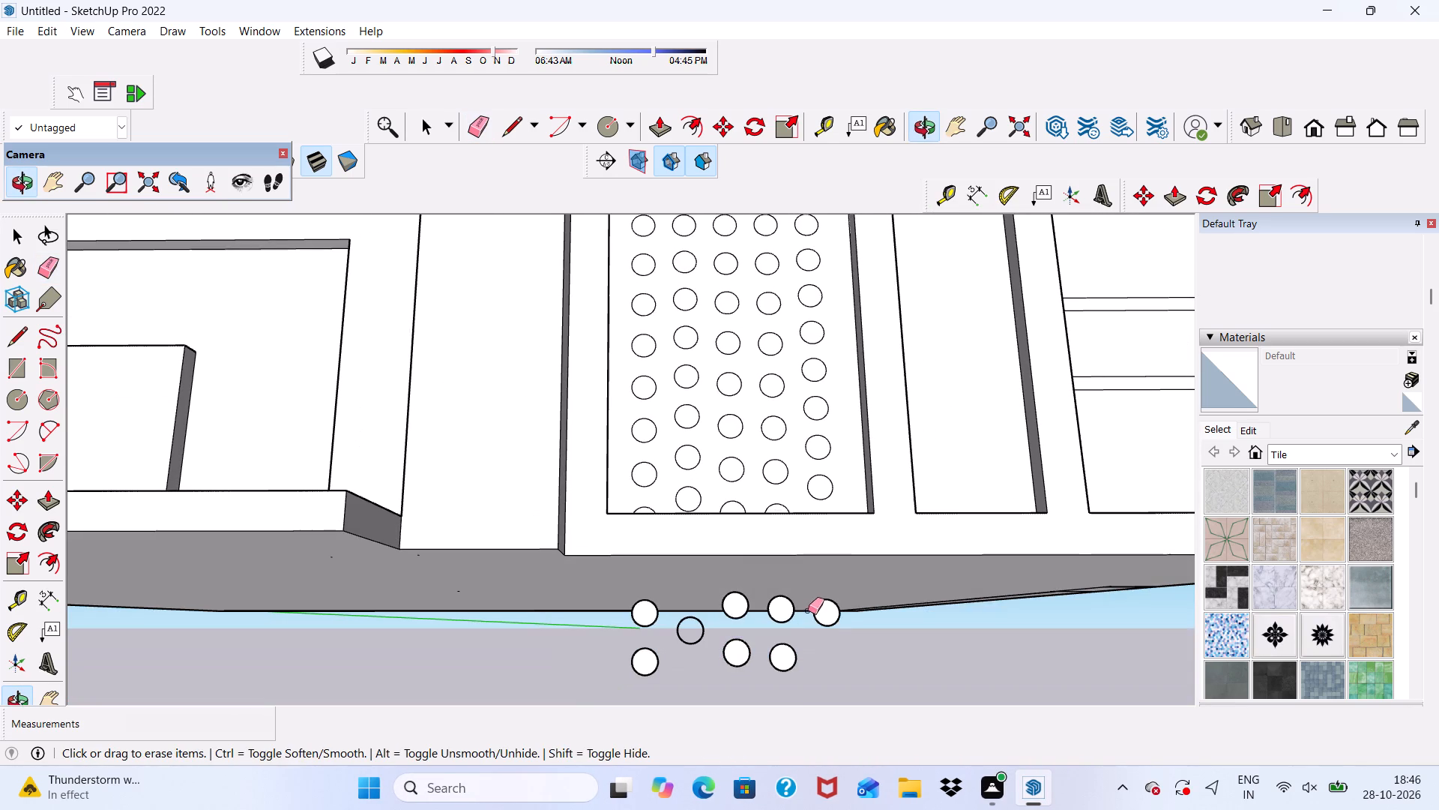
{"action": "left_click_drag", "start_coordinate": [838, 605], "coordinate": [821, 626]}
{"action": "left_click_drag", "start_coordinate": [783, 605], "coordinate": [779, 626]}
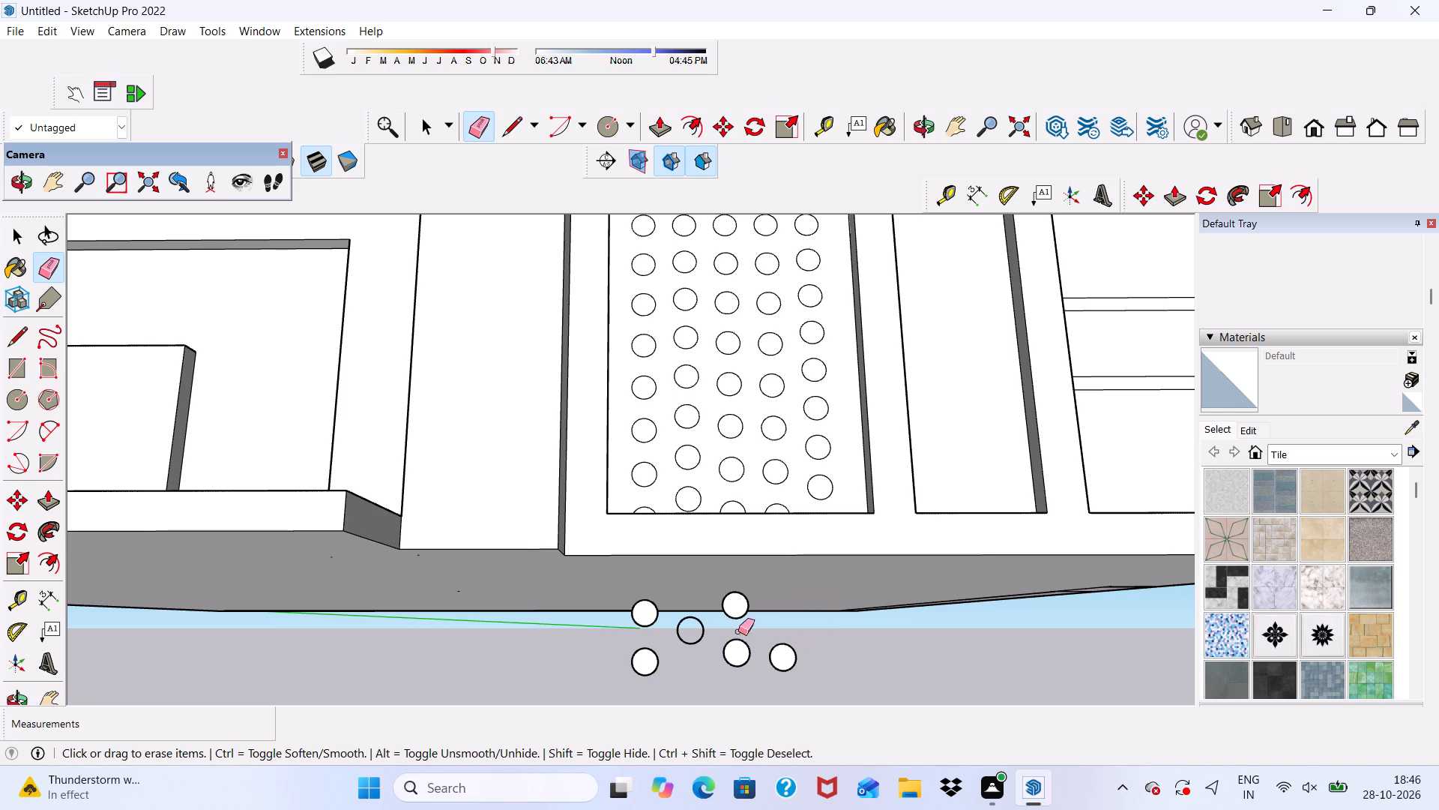
{"action": "left_click_drag", "start_coordinate": [741, 598], "coordinate": [744, 611]}
{"action": "left_click_drag", "start_coordinate": [687, 622], "coordinate": [687, 635]}
{"action": "left_click_drag", "start_coordinate": [635, 658], "coordinate": [639, 663]}
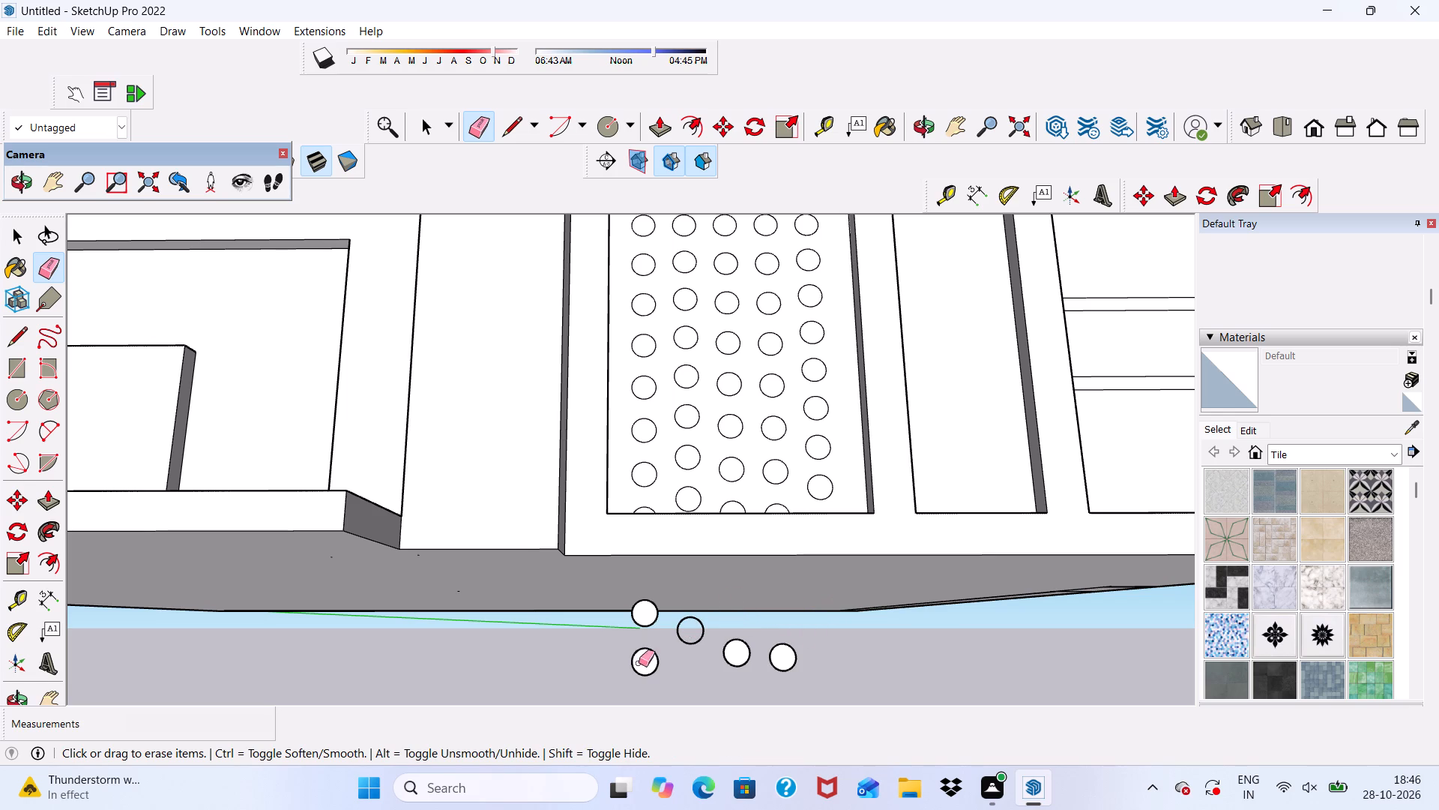
{"action": "left_click_drag", "start_coordinate": [639, 663], "coordinate": [650, 673]}
{"action": "left_click", "coordinate": [703, 633]}
{"action": "left_click_drag", "start_coordinate": [719, 641], "coordinate": [760, 664]}
{"action": "left_click_drag", "start_coordinate": [781, 648], "coordinate": [782, 648]}
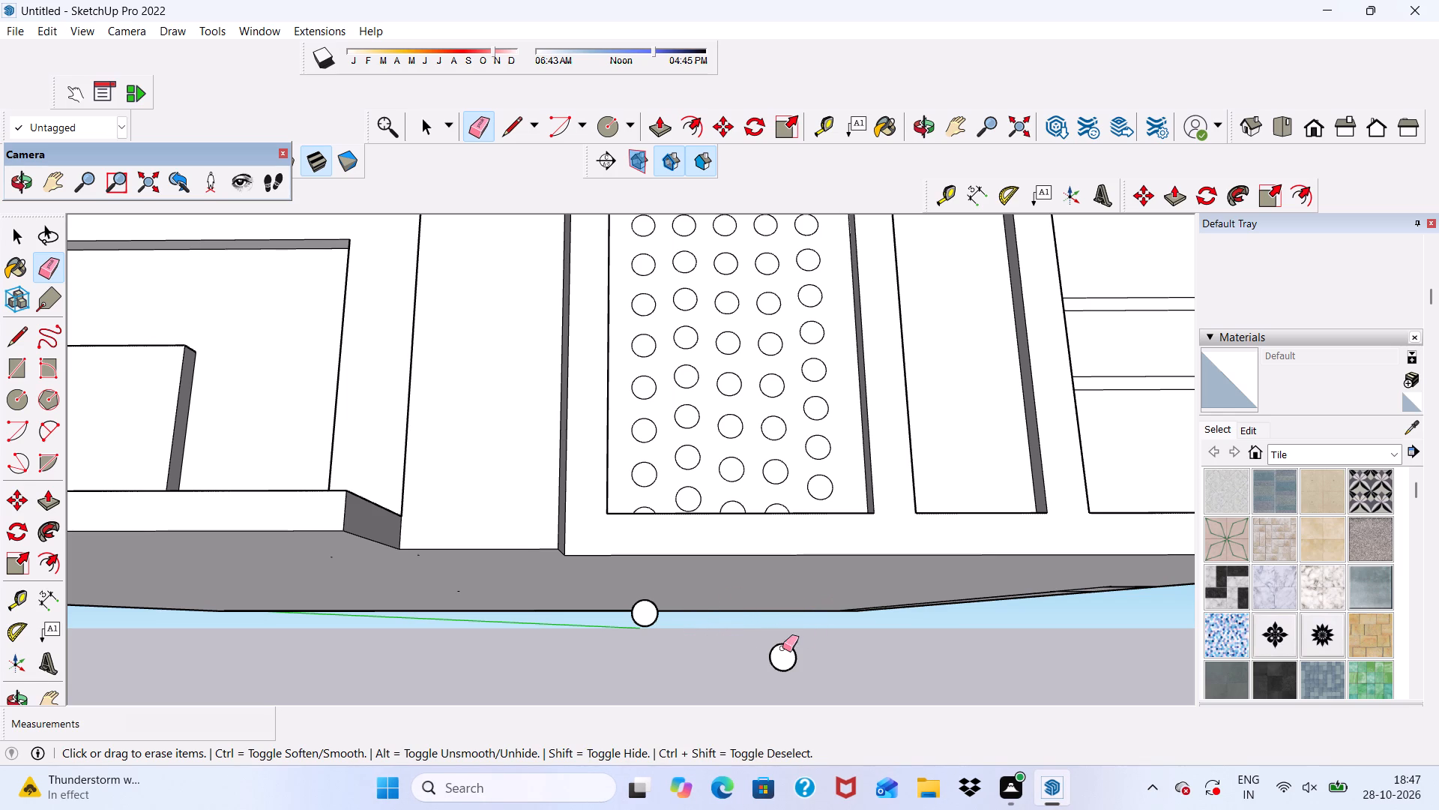
{"action": "left_click_drag", "start_coordinate": [782, 648], "coordinate": [785, 663]}
{"action": "scroll", "coordinate": [763, 628], "scroll_direction": "up", "scroll_amount": 1}
{"action": "left_click_drag", "start_coordinate": [769, 635], "coordinate": [787, 674]}
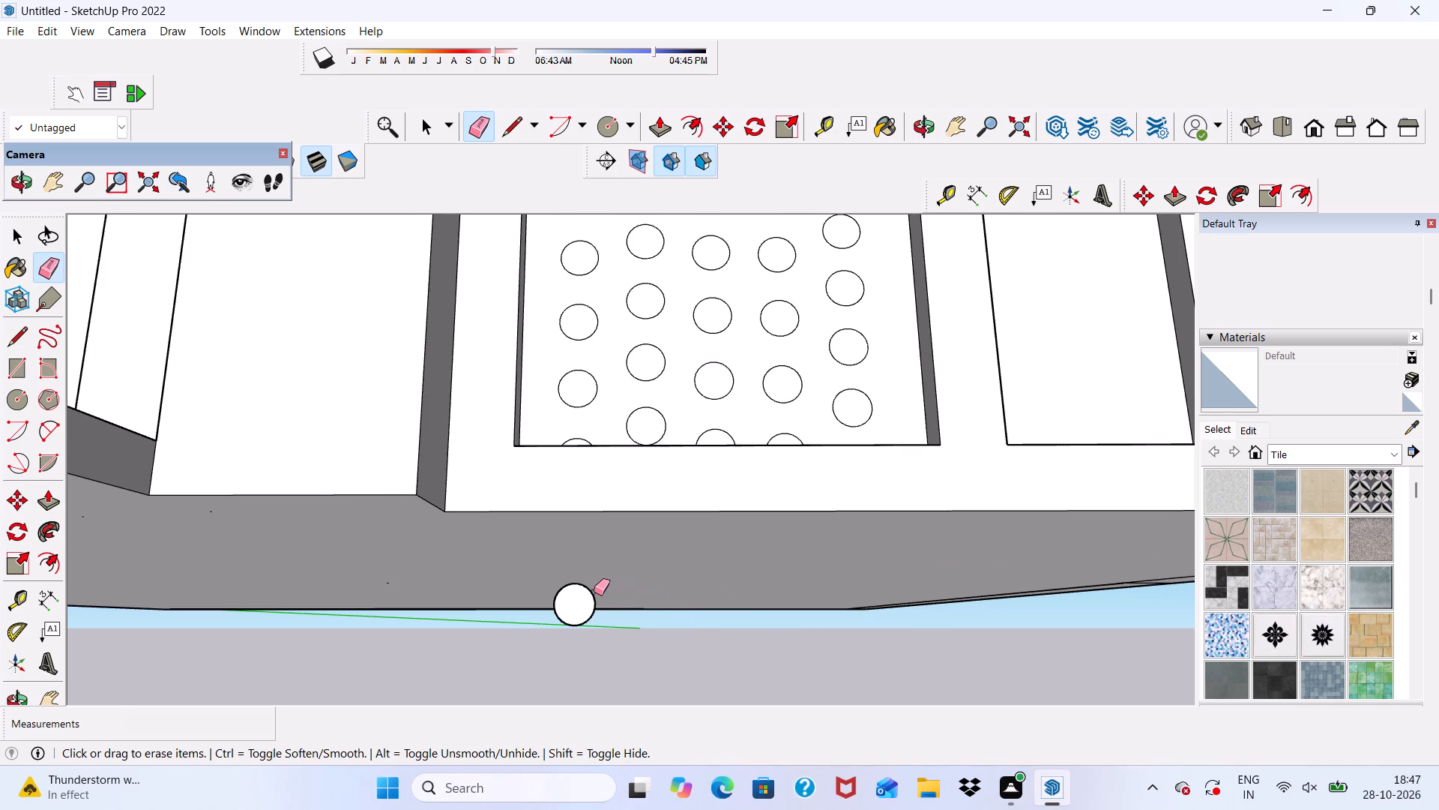
{"action": "left_click", "coordinate": [590, 596]}
{"action": "left_click_drag", "start_coordinate": [569, 590], "coordinate": [571, 586]}
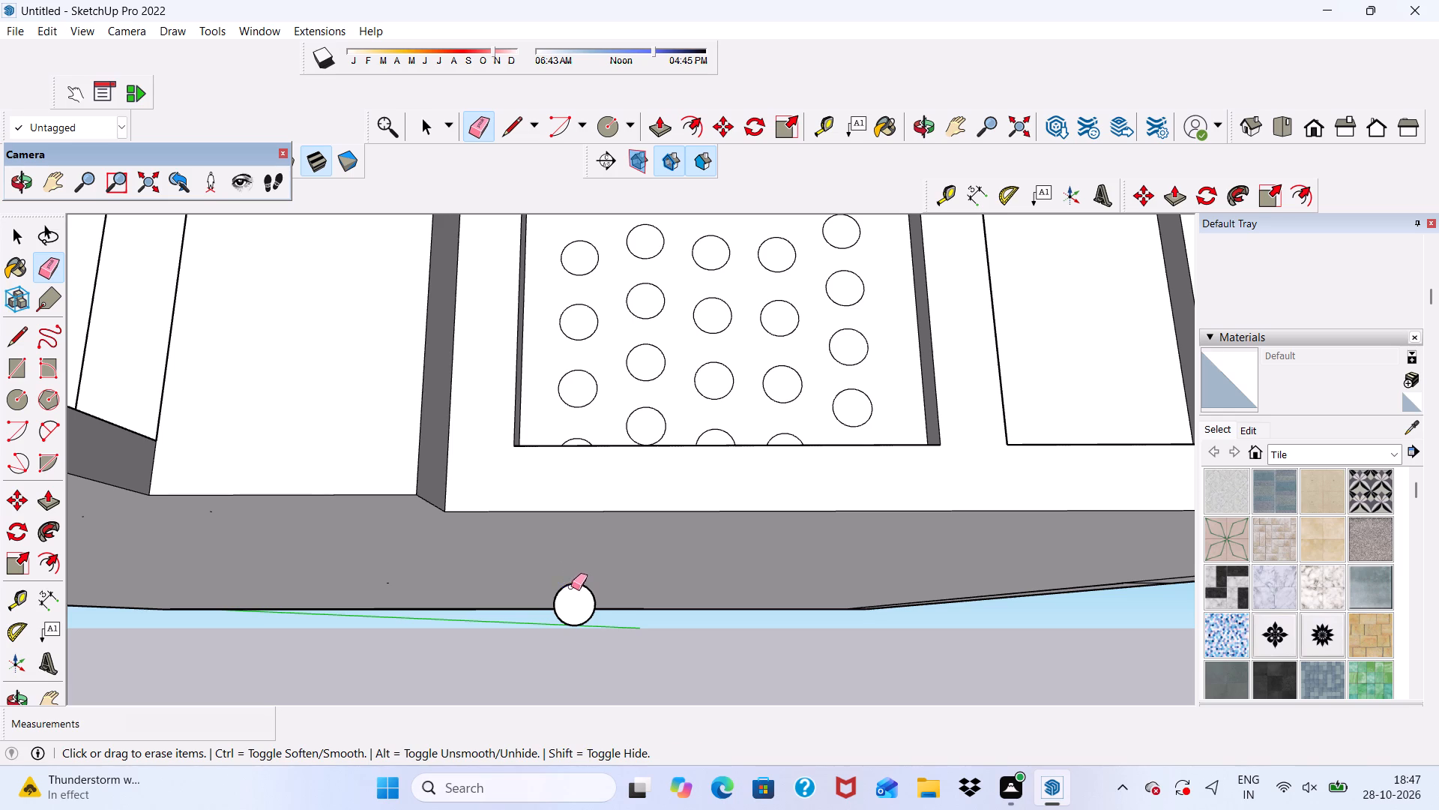
{"action": "left_click_drag", "start_coordinate": [571, 586], "coordinate": [575, 583]}
Erase the partial circles cut off by the bottom edge of the gate's recessed panel.
{"action": "scroll", "coordinate": [588, 445], "scroll_direction": "down", "scroll_amount": 6}
{"action": "middle_click_drag", "start_coordinate": [663, 439], "coordinate": [648, 603]}
{"action": "scroll", "coordinate": [600, 544], "scroll_direction": "up", "scroll_amount": 8}
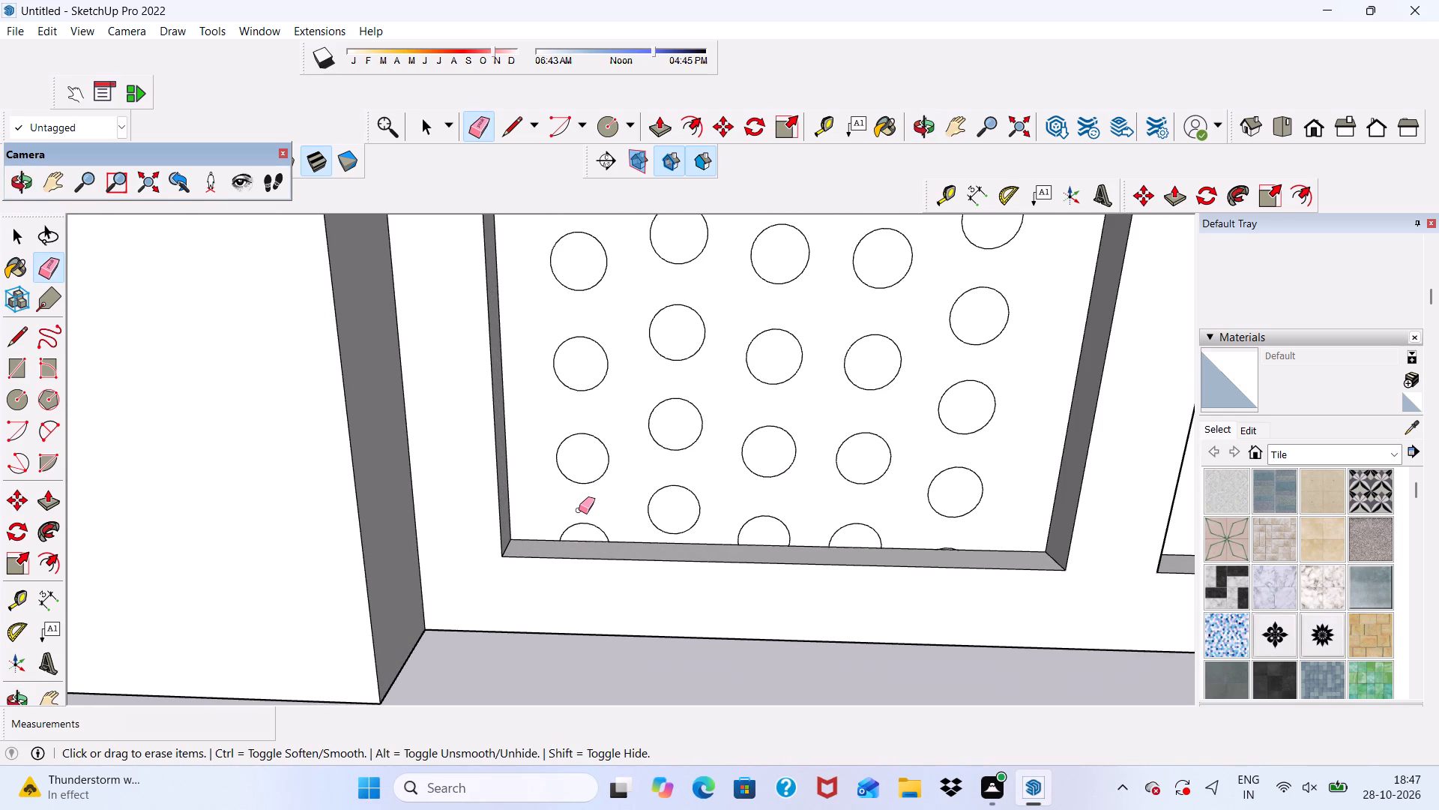
{"action": "scroll", "coordinate": [576, 514], "scroll_direction": "up", "scroll_amount": 3}
{"action": "left_click_drag", "start_coordinate": [576, 514], "coordinate": [582, 531]}
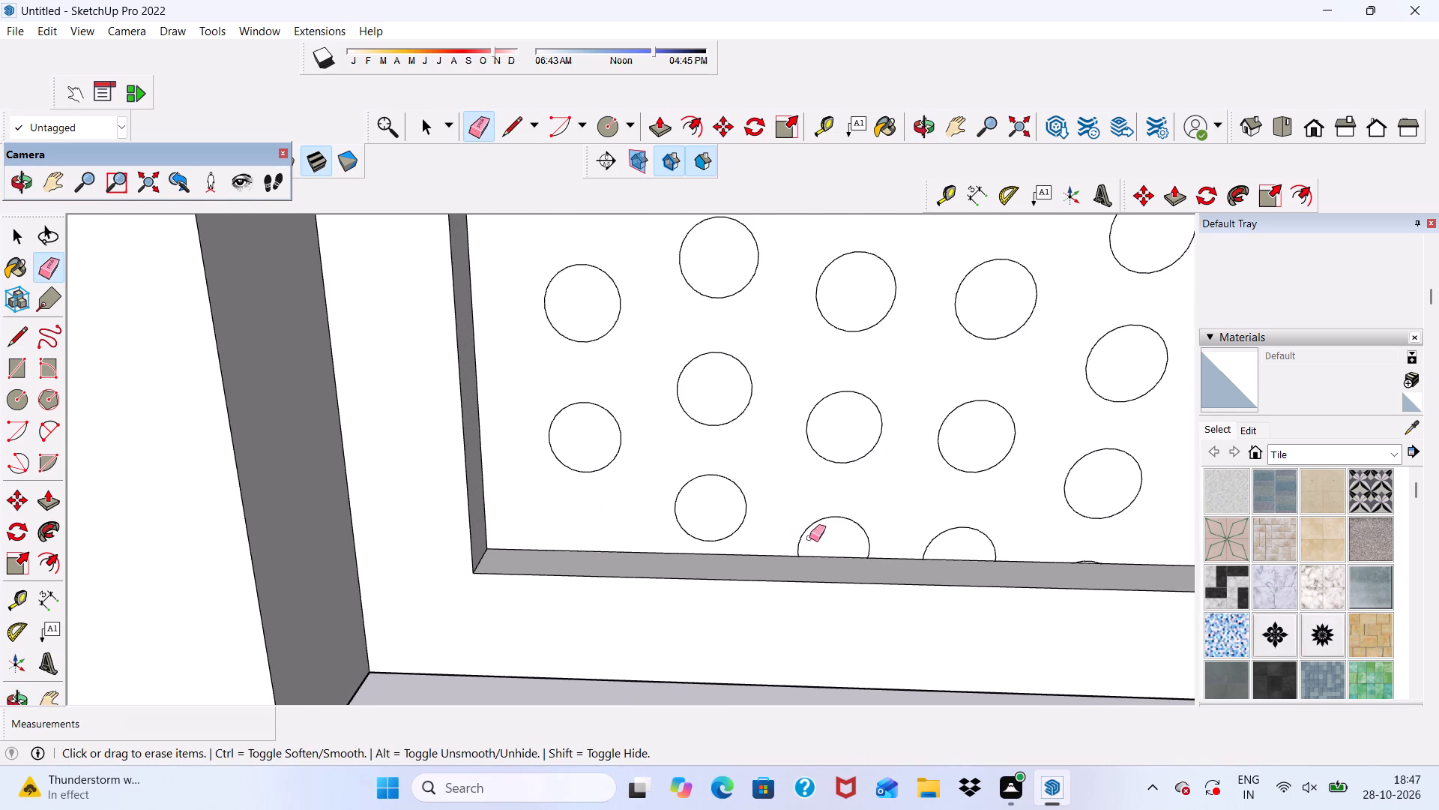
{"action": "left_click", "coordinate": [826, 526]}
{"action": "left_click", "coordinate": [850, 519]}
{"action": "left_click_drag", "start_coordinate": [961, 527], "coordinate": [960, 538]}
{"action": "scroll", "coordinate": [1081, 555], "scroll_direction": "up", "scroll_amount": 3}
{"action": "left_click", "coordinate": [1090, 559]}
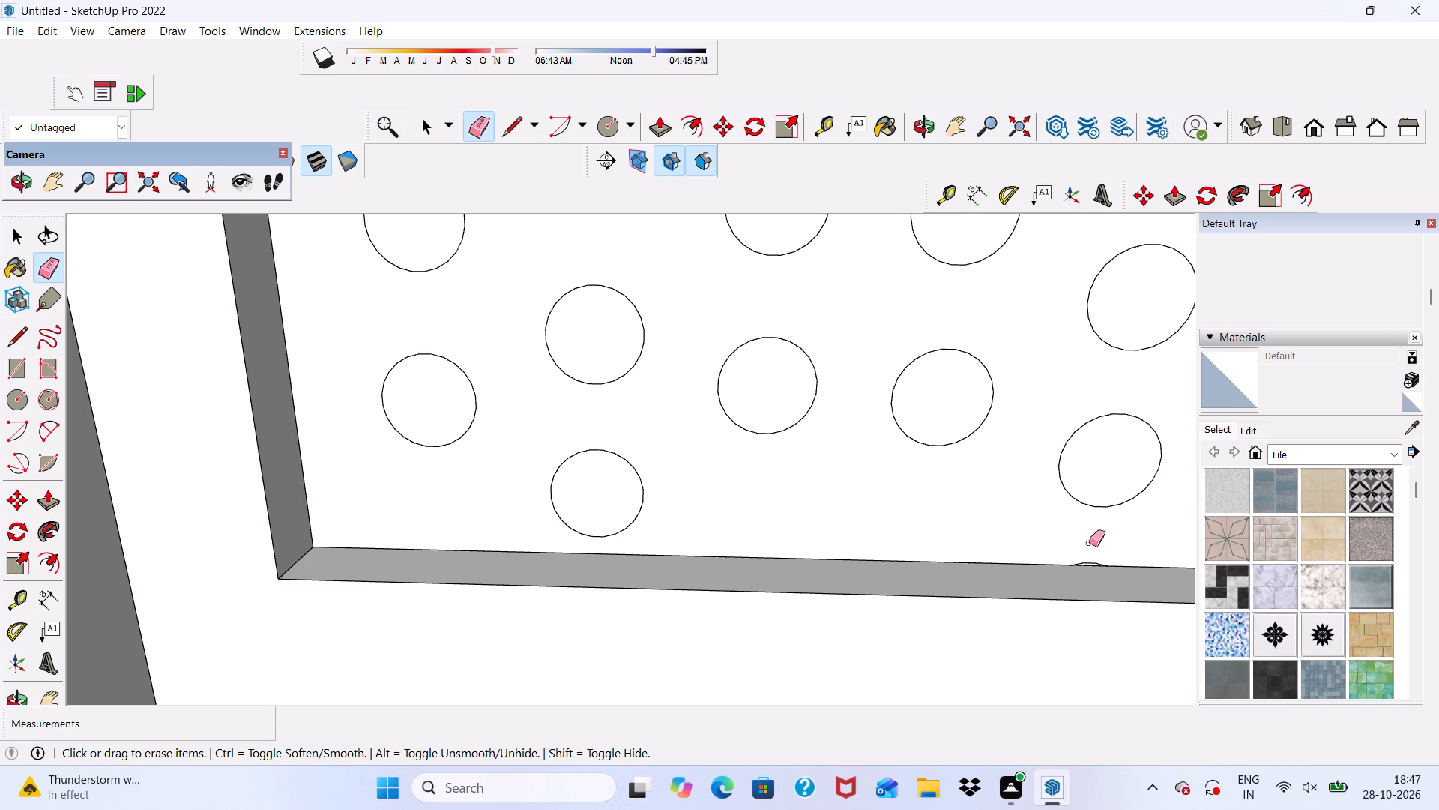
{"action": "scroll", "coordinate": [1092, 558], "scroll_direction": "up", "scroll_amount": 6}
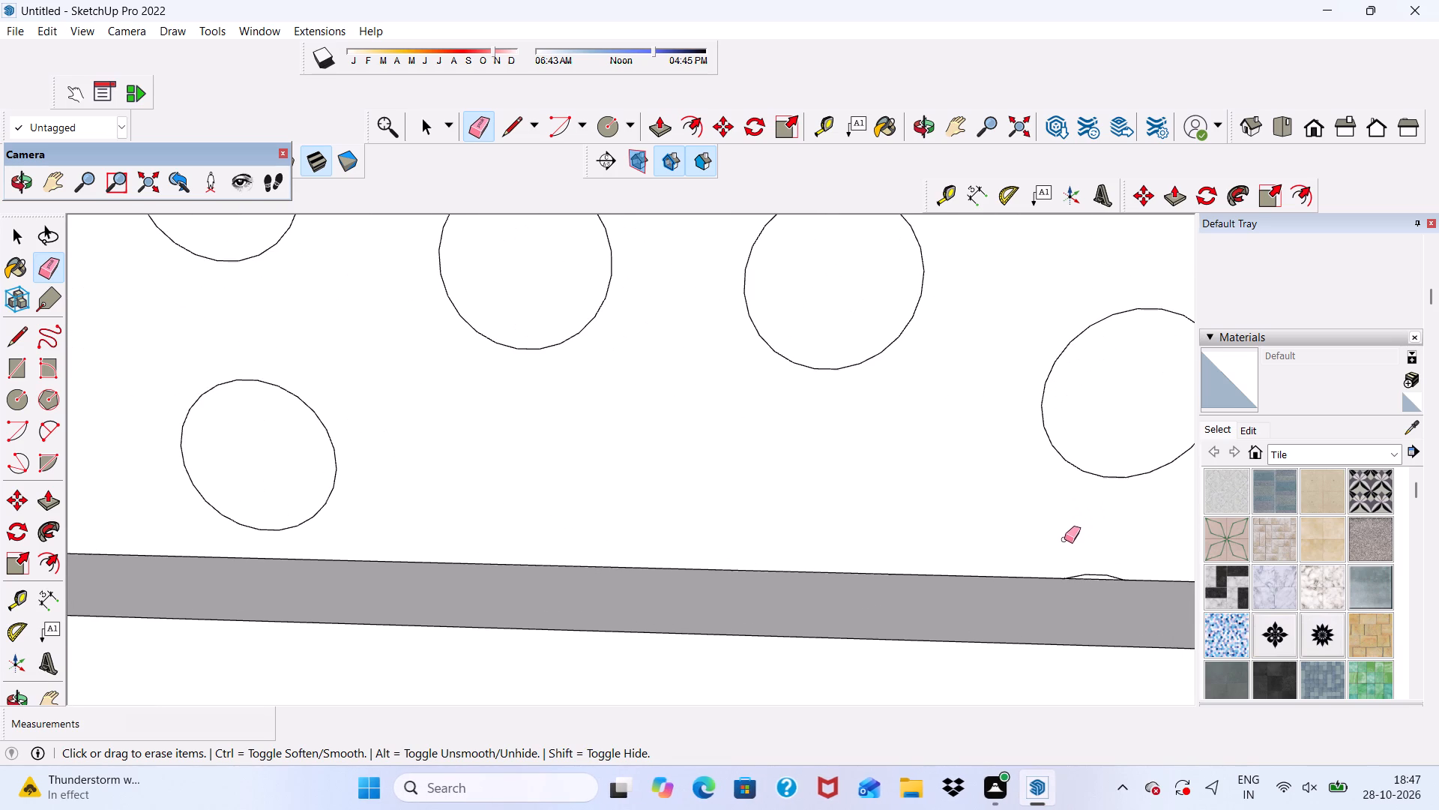
{"action": "left_click", "coordinate": [1090, 572]}
{"action": "left_click", "coordinate": [1093, 574]}
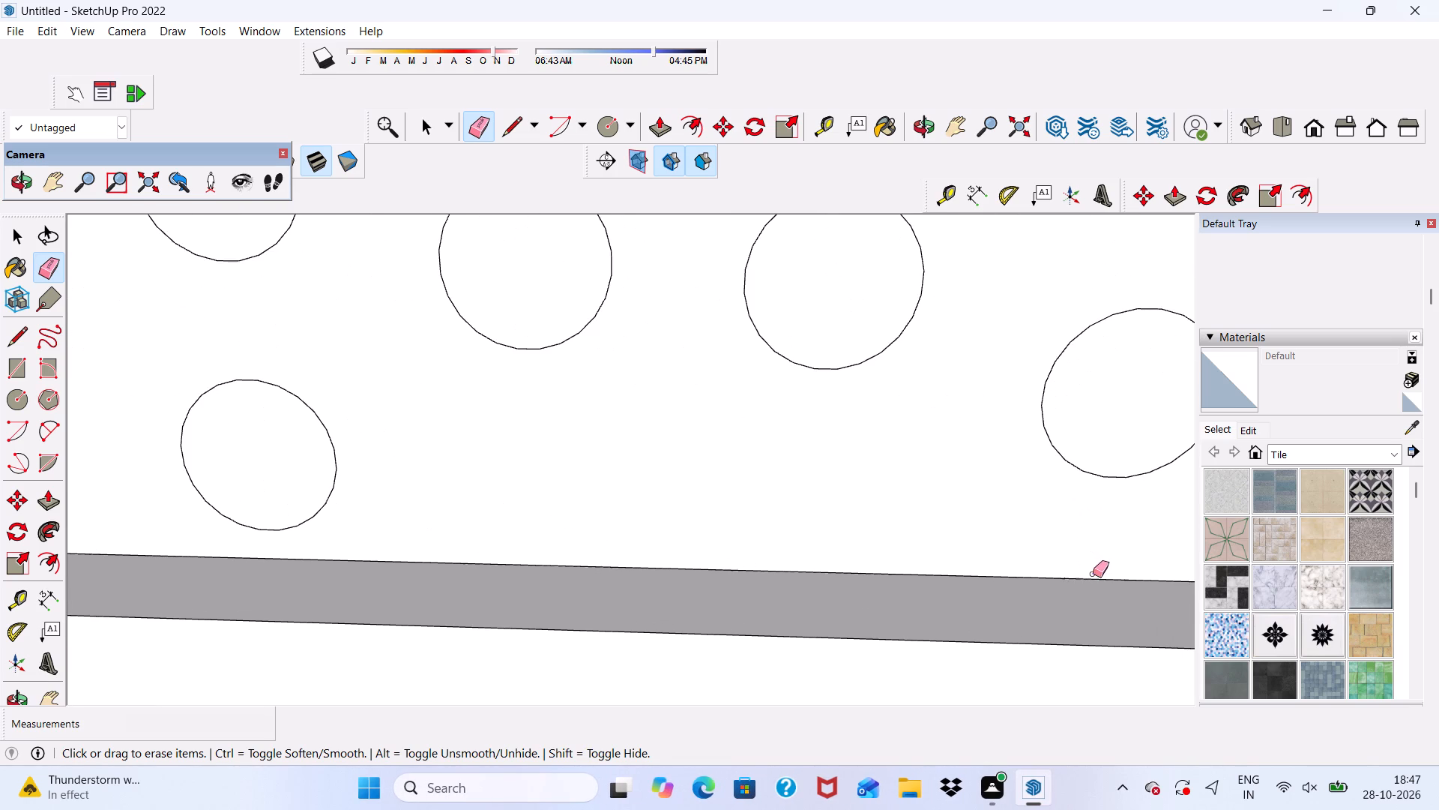
Examine the circle grid within the whole gate and the boundary wall from the front.
{"action": "scroll", "coordinate": [938, 506], "scroll_direction": "down", "scroll_amount": 13}
{"action": "middle_click", "coordinate": [897, 376]}
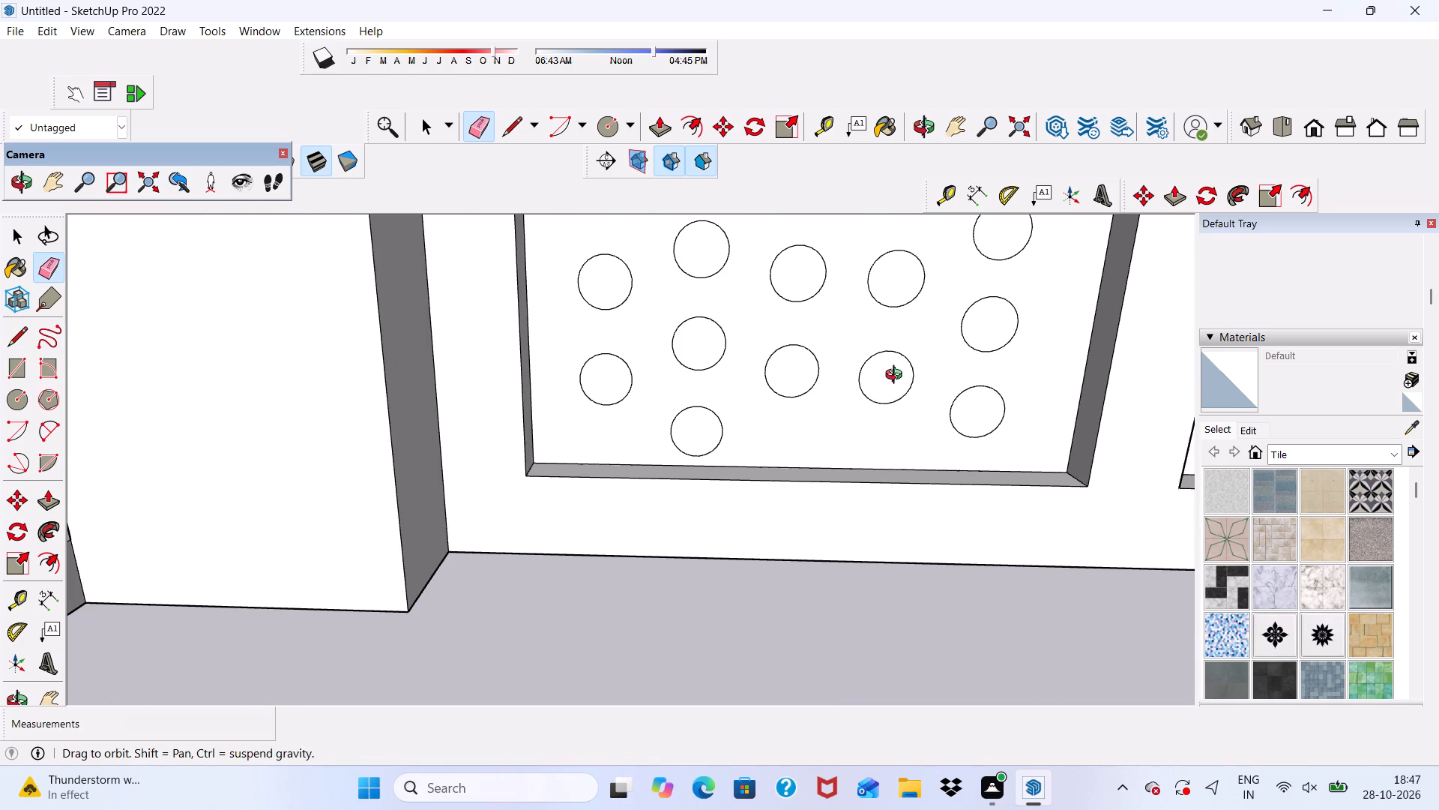
{"action": "key", "text": "space"}
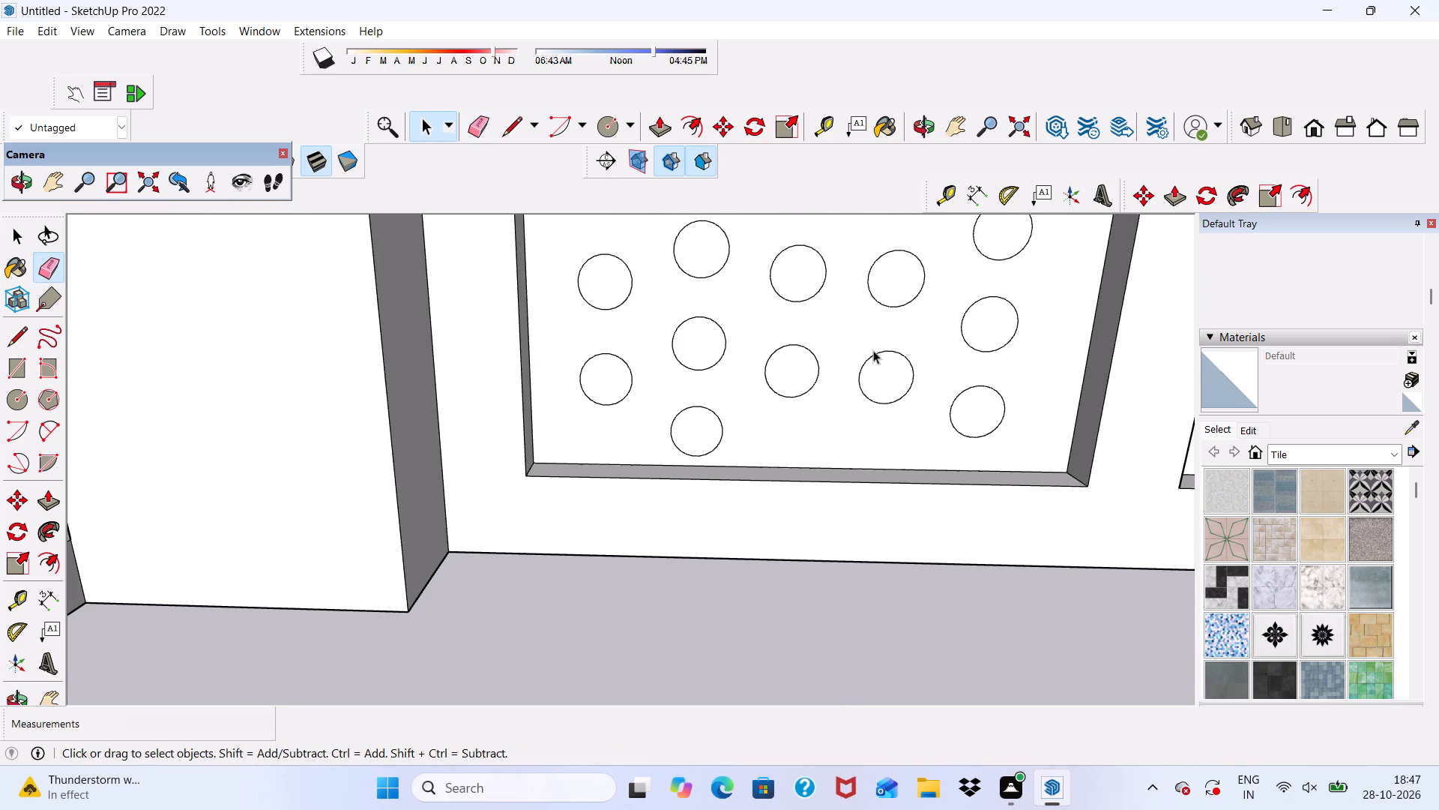
{"action": "scroll", "coordinate": [812, 361], "scroll_direction": "down", "scroll_amount": 4}
{"action": "middle_click_drag", "start_coordinate": [799, 400], "coordinate": [772, 341]}
{"action": "scroll", "coordinate": [806, 346], "scroll_direction": "up", "scroll_amount": 1}
{"action": "scroll", "coordinate": [831, 385], "scroll_direction": "down", "scroll_amount": 11}
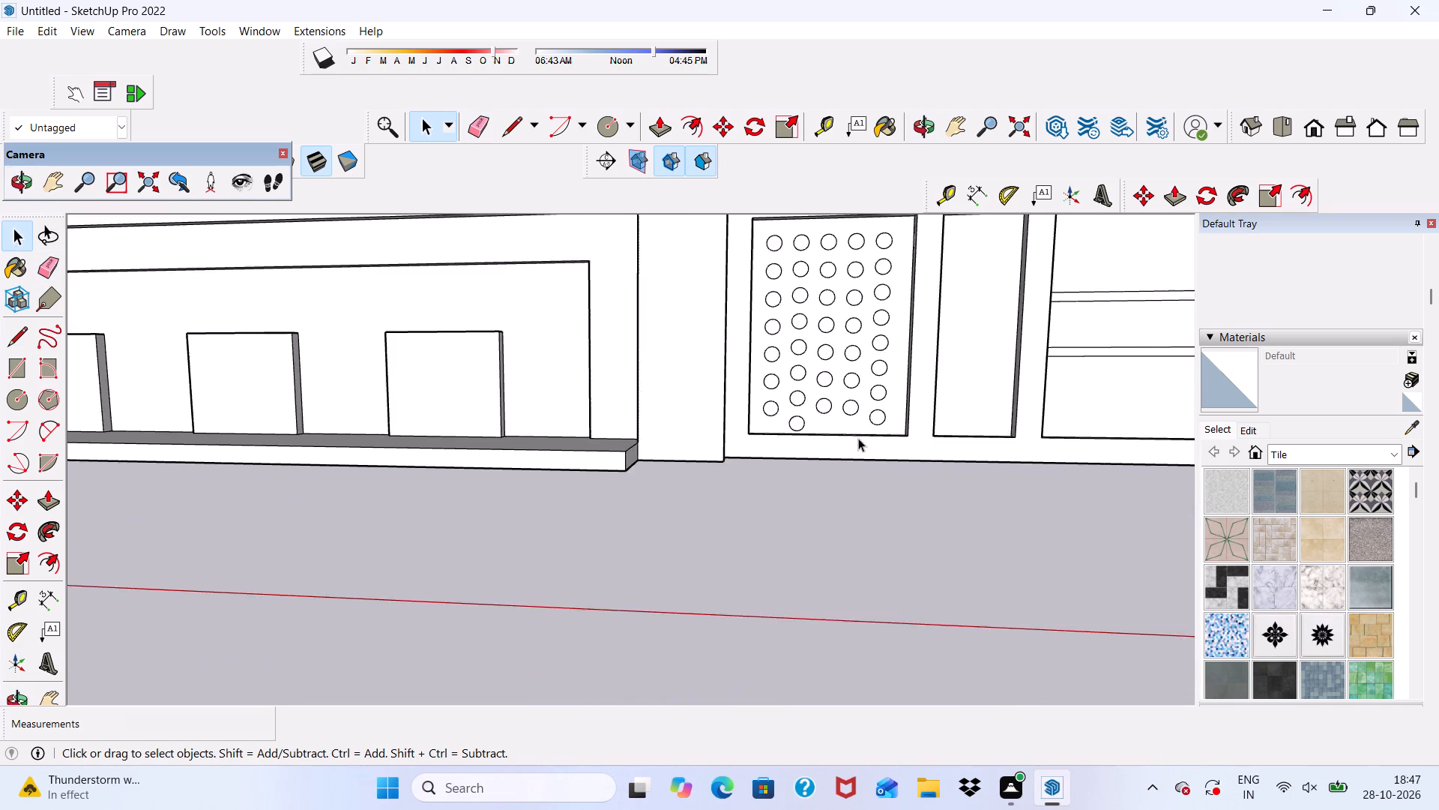
{"action": "middle_click_drag", "start_coordinate": [858, 438], "coordinate": [873, 443]}
{"action": "scroll", "coordinate": [759, 437], "scroll_direction": "up", "scroll_amount": 1}
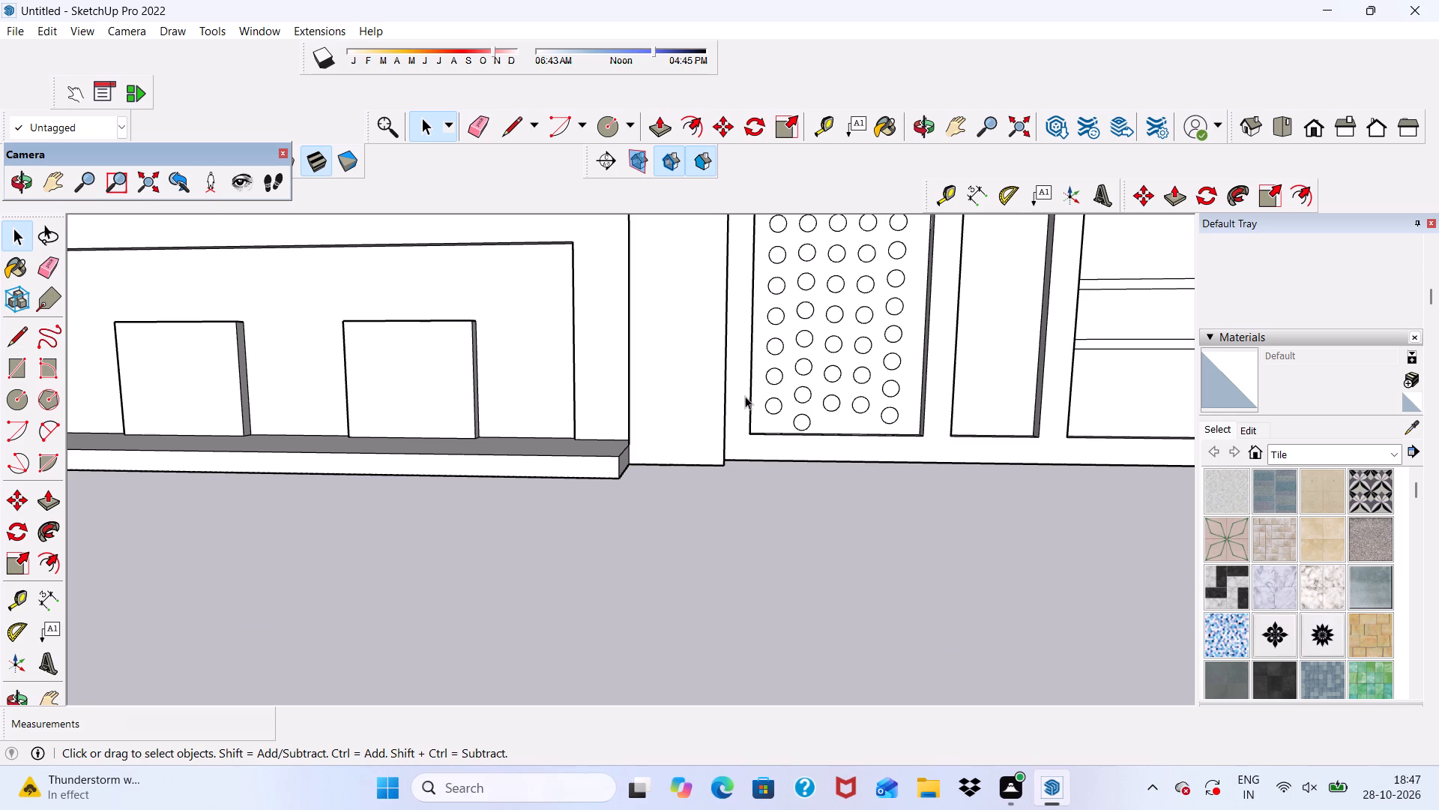
{"action": "scroll", "coordinate": [748, 397], "scroll_direction": "down", "scroll_amount": 2}
{"action": "middle_click_drag", "start_coordinate": [768, 402], "coordinate": [784, 368]}
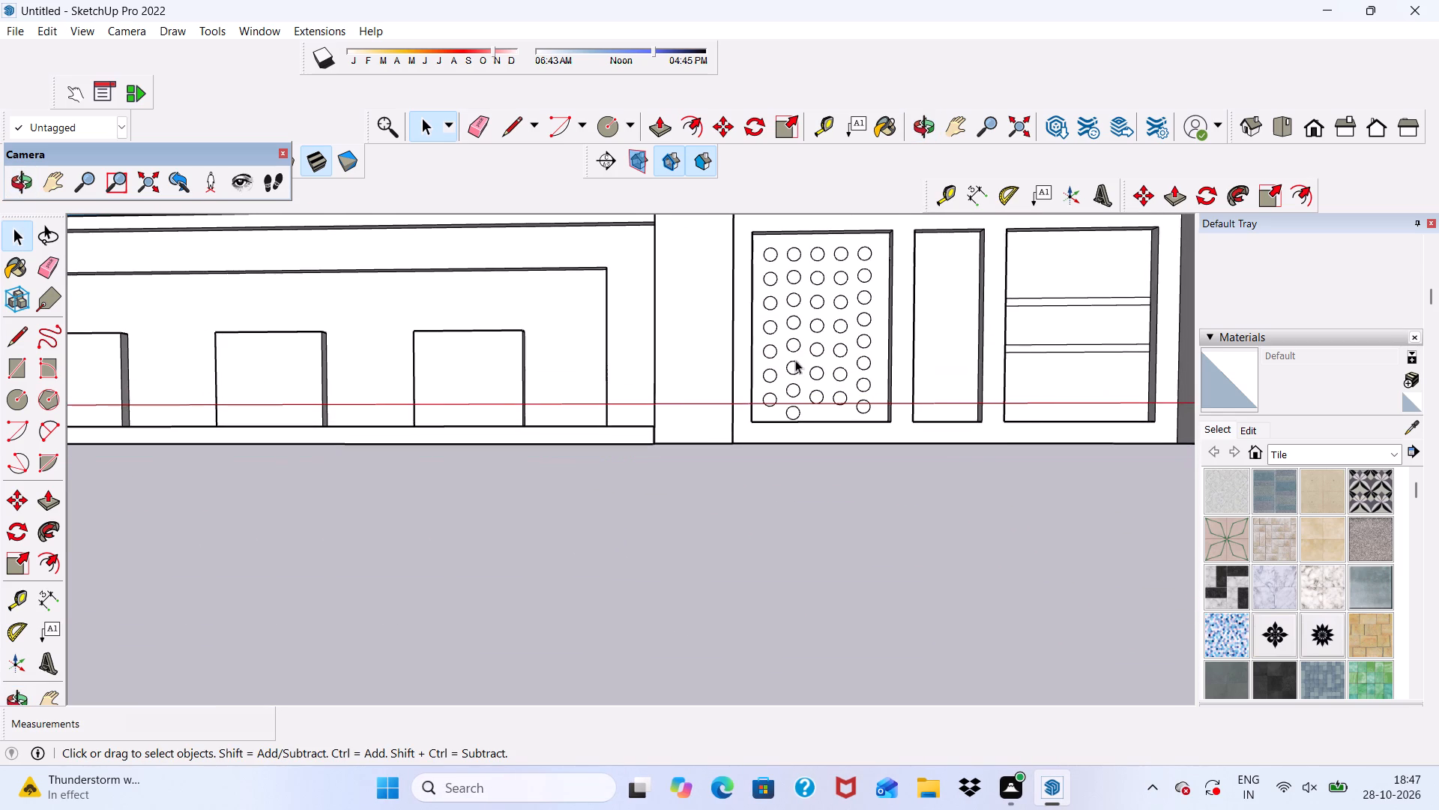
{"action": "scroll", "coordinate": [795, 357], "scroll_direction": "up", "scroll_amount": 1}
{"action": "scroll", "coordinate": [779, 322], "scroll_direction": "down", "scroll_amount": 3}
{"action": "middle_click_drag", "start_coordinate": [776, 346], "coordinate": [785, 364]}
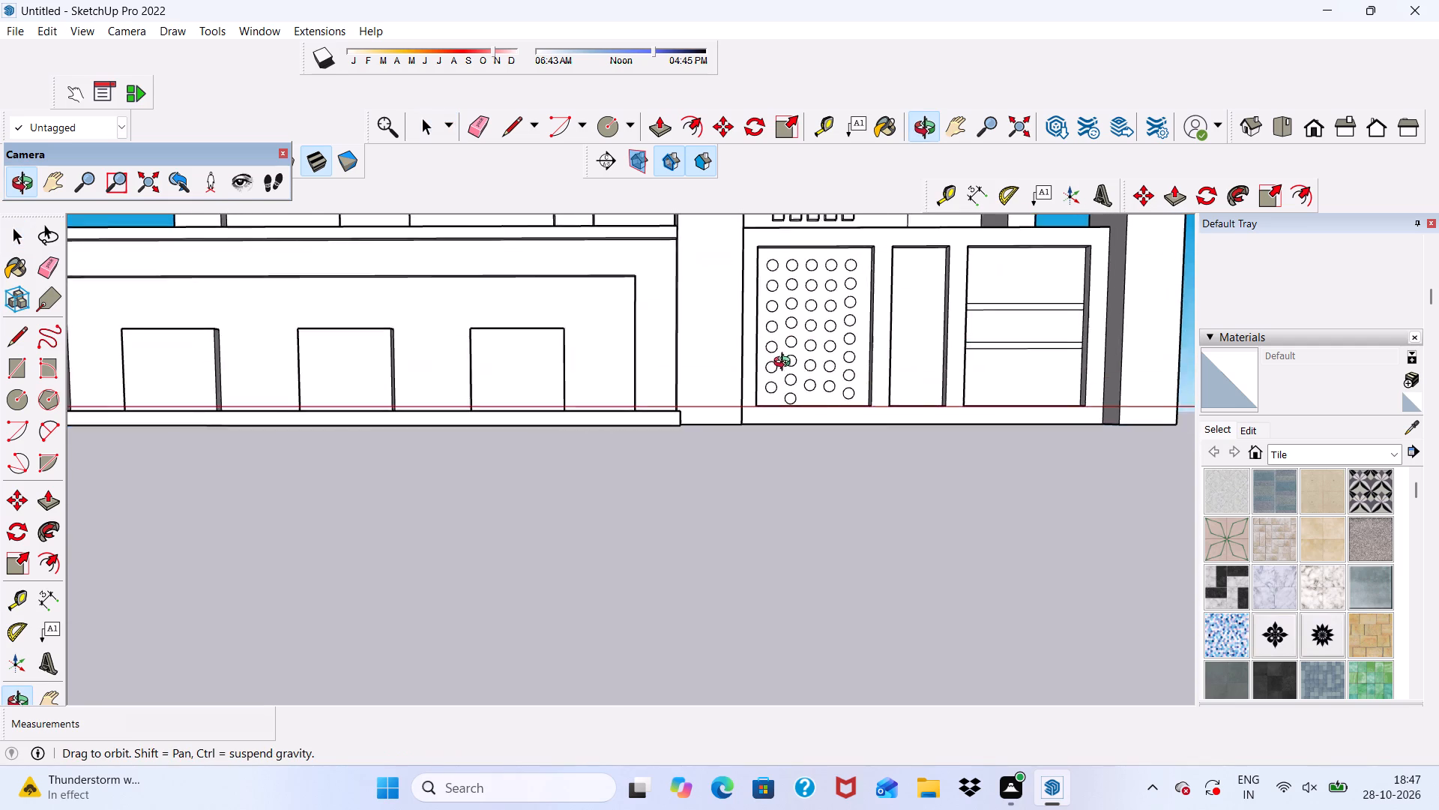
{"action": "middle_click_drag", "start_coordinate": [785, 364], "coordinate": [767, 387]}
{"action": "scroll", "coordinate": [758, 350], "scroll_direction": "down", "scroll_amount": 6}
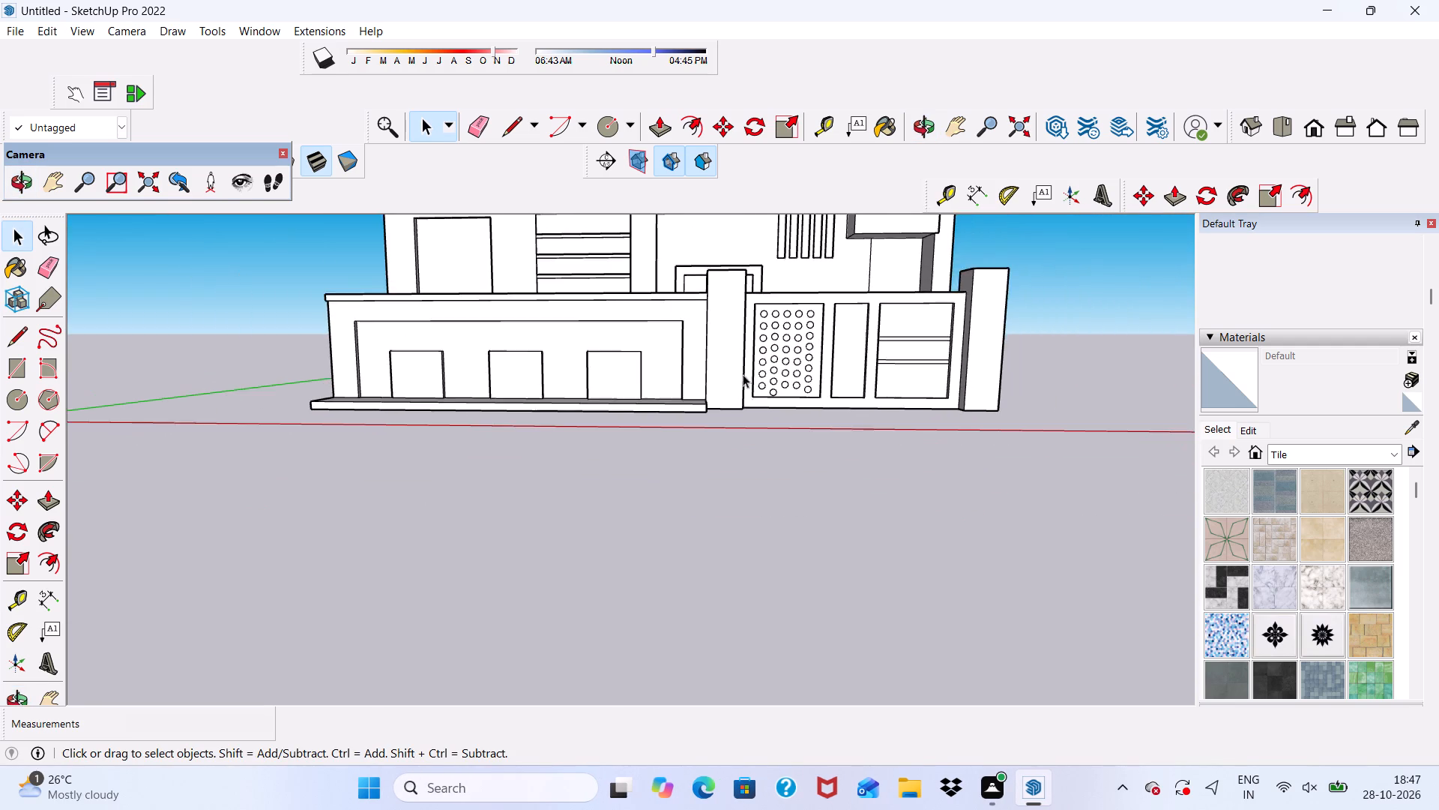
{"action": "scroll", "coordinate": [714, 319], "scroll_direction": "up", "scroll_amount": 4}
{"action": "scroll", "coordinate": [734, 286], "scroll_direction": "down", "scroll_amount": 8}
{"action": "scroll", "coordinate": [724, 319], "scroll_direction": "up", "scroll_amount": 3}
{"action": "scroll", "coordinate": [744, 321], "scroll_direction": "down", "scroll_amount": 4}
{"action": "scroll", "coordinate": [773, 464], "scroll_direction": "down", "scroll_amount": 2}
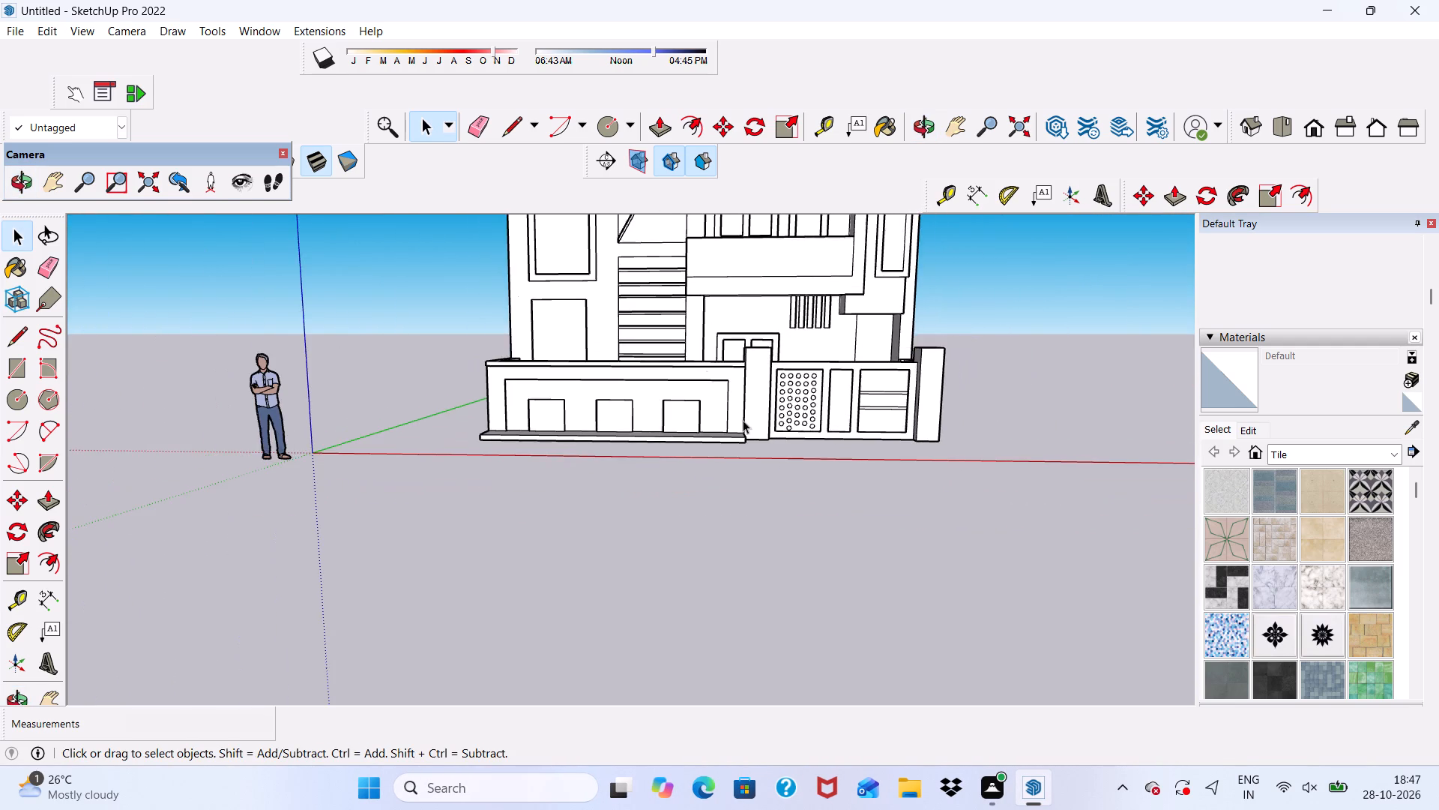
Examine the front facade behind the boundary wall, around the entrance door, balcony and horizontal slats.
{"action": "scroll", "coordinate": [732, 261], "scroll_direction": "up", "scroll_amount": 9}
{"action": "scroll", "coordinate": [708, 279], "scroll_direction": "down", "scroll_amount": 1}
{"action": "middle_click_drag", "start_coordinate": [714, 289], "coordinate": [726, 437]}
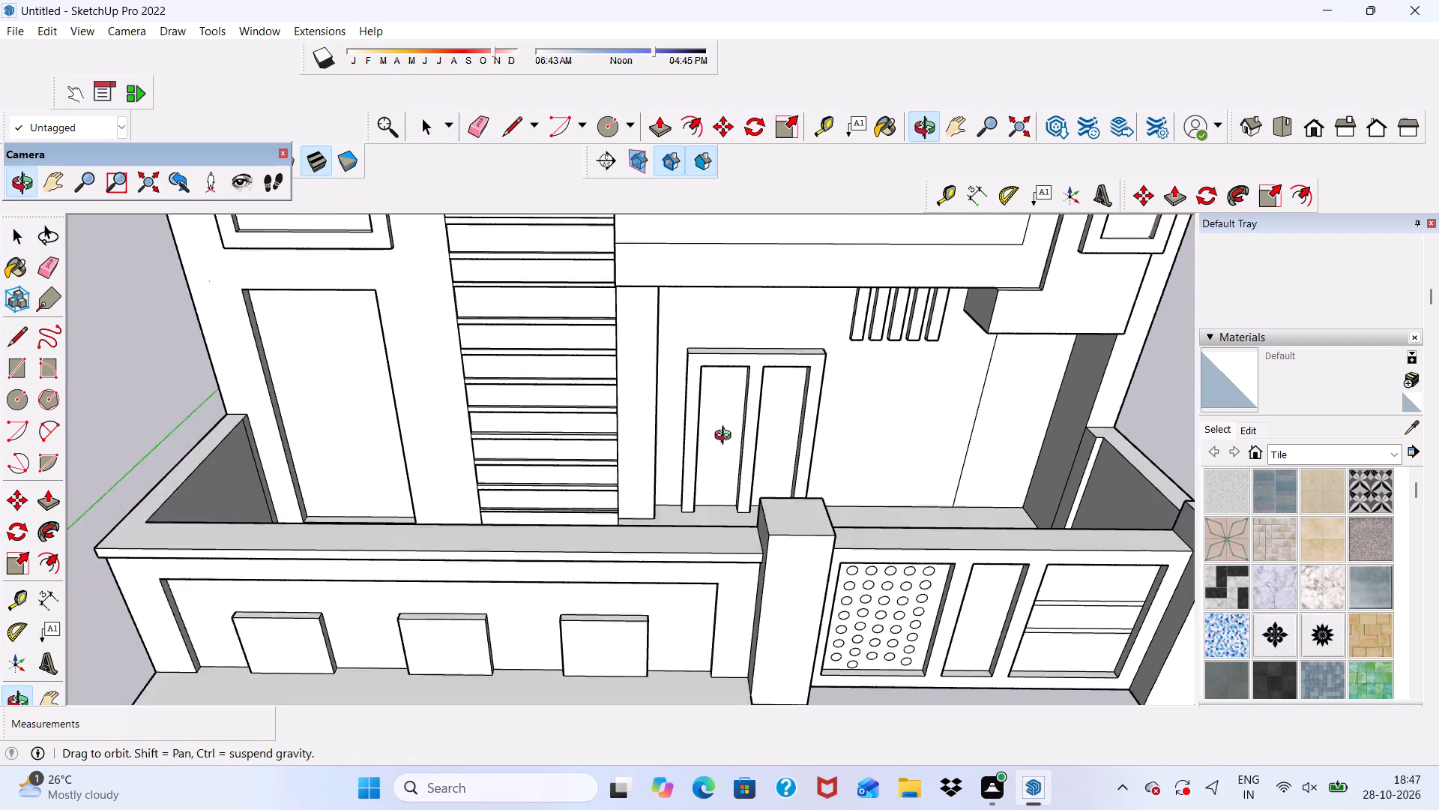
{"action": "middle_click_drag", "start_coordinate": [726, 437], "coordinate": [708, 514]}
{"action": "scroll", "coordinate": [699, 412], "scroll_direction": "up", "scroll_amount": 1}
{"action": "scroll", "coordinate": [700, 423], "scroll_direction": "down", "scroll_amount": 5}
{"action": "scroll", "coordinate": [723, 249], "scroll_direction": "up", "scroll_amount": 5}
{"action": "middle_click_drag", "start_coordinate": [659, 328], "coordinate": [666, 278]}
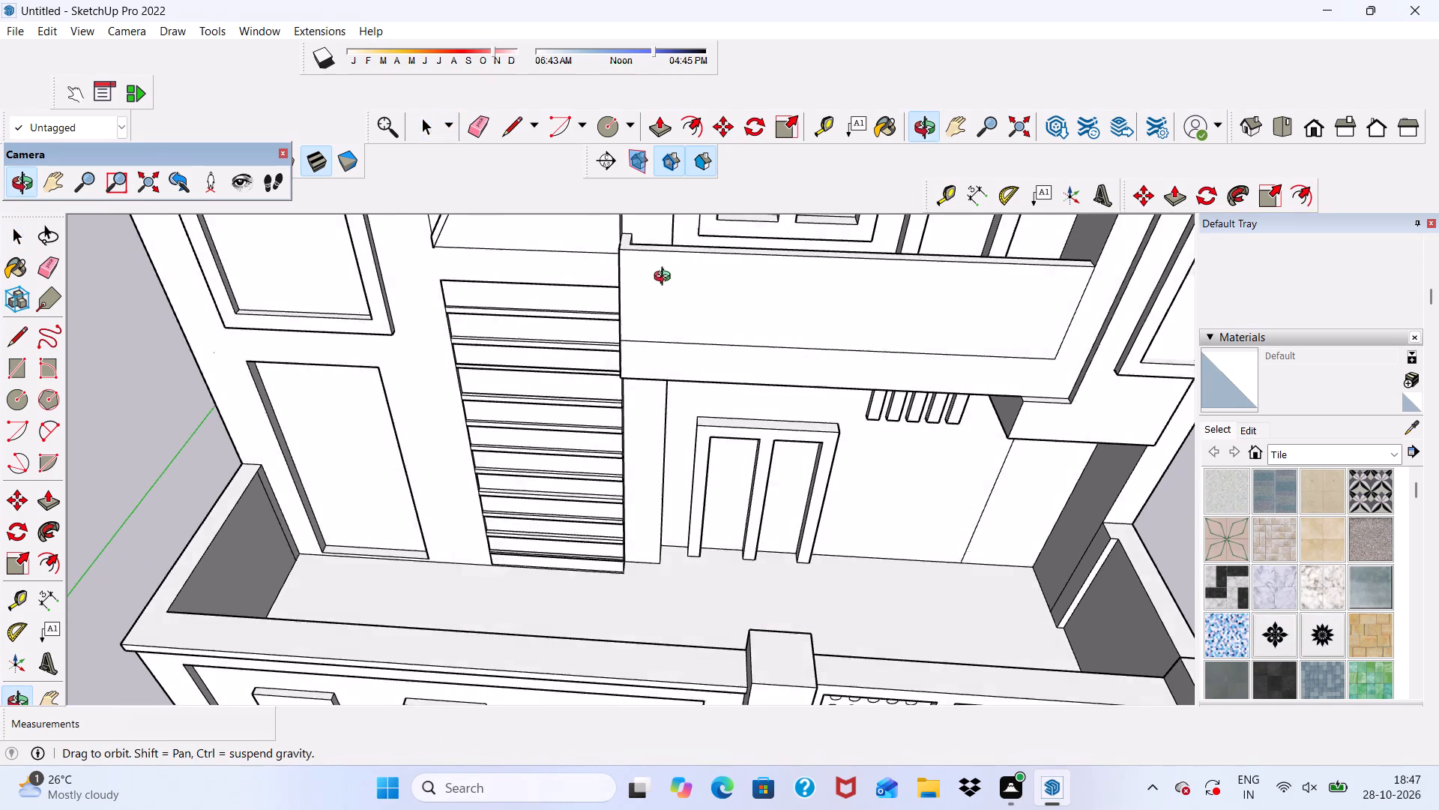
{"action": "middle_click_drag", "start_coordinate": [666, 278], "coordinate": [666, 276]}
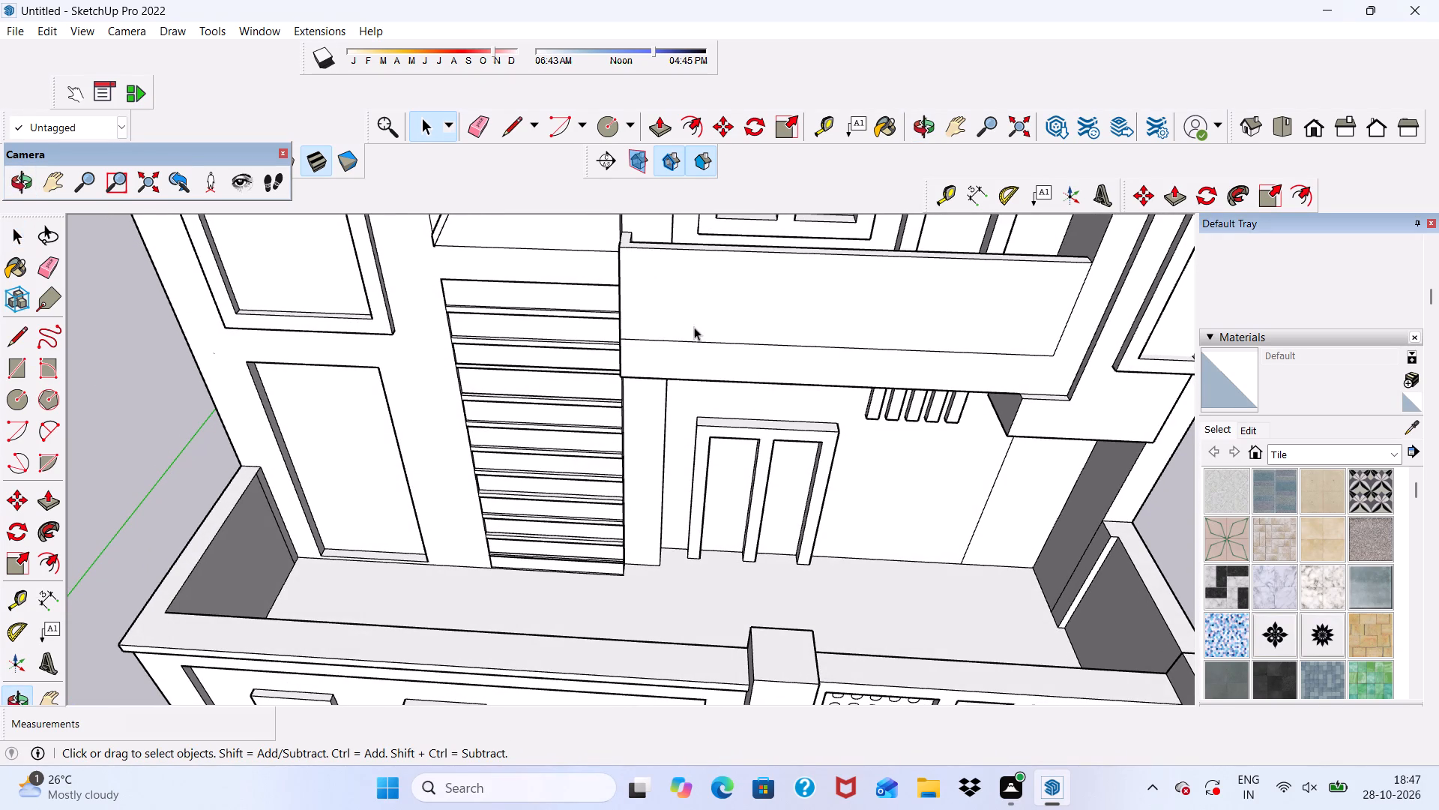
{"action": "middle_click_drag", "start_coordinate": [694, 327], "coordinate": [719, 270]}
{"action": "scroll", "coordinate": [554, 182], "scroll_direction": "up", "scroll_amount": 1}
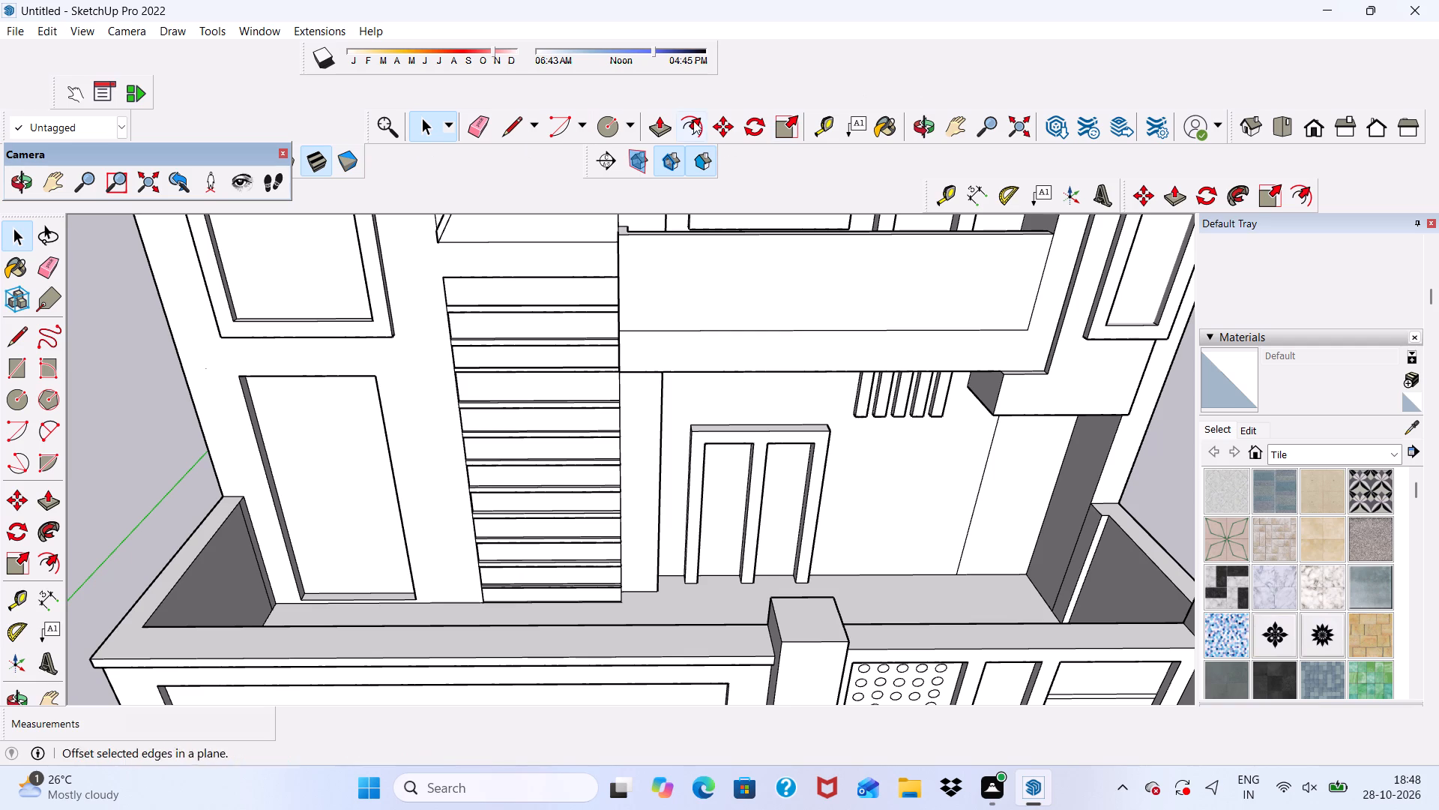
Draw a rectangular strip about 13' 10" long and 3" high across the lower part of the balcony front.
{"action": "left_click", "coordinate": [21, 359]}
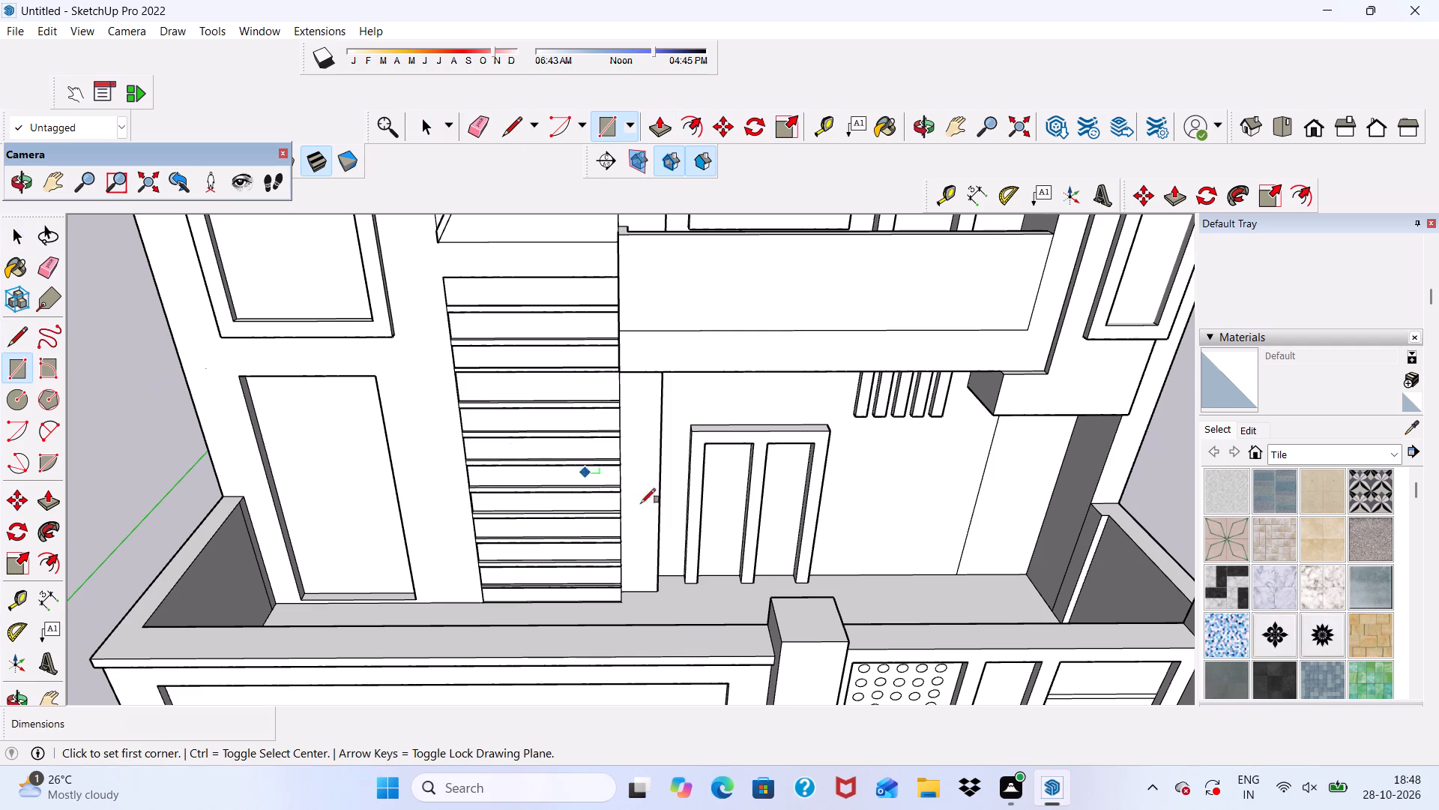
{"action": "scroll", "coordinate": [708, 552], "scroll_direction": "up", "scroll_amount": 7}
{"action": "scroll", "coordinate": [542, 359], "scroll_direction": "down", "scroll_amount": 8}
{"action": "scroll", "coordinate": [570, 320], "scroll_direction": "up", "scroll_amount": 2}
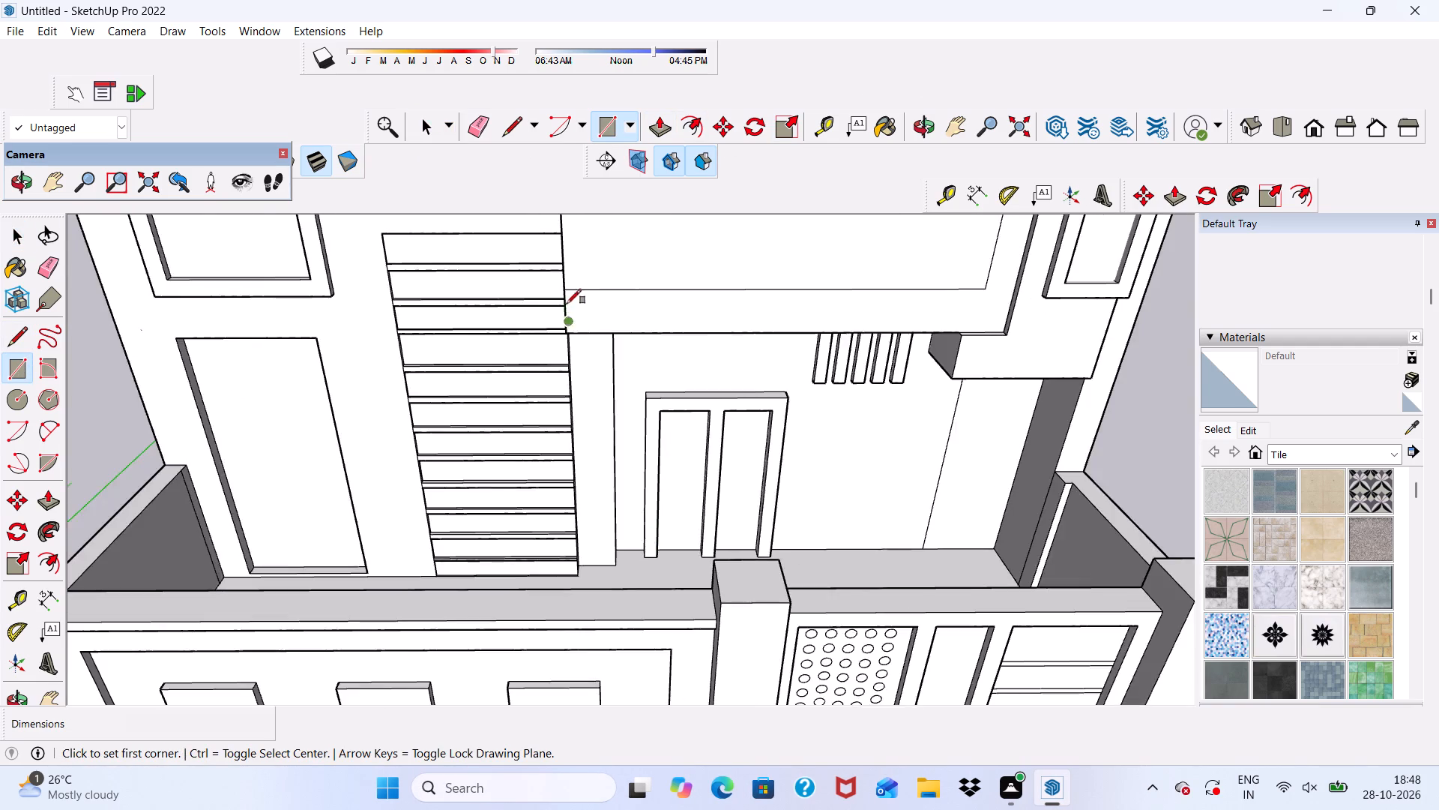
{"action": "scroll", "coordinate": [567, 304], "scroll_direction": "up", "scroll_amount": 4}
{"action": "left_click", "coordinate": [567, 283]}
{"action": "scroll", "coordinate": [589, 332], "scroll_direction": "down", "scroll_amount": 3}
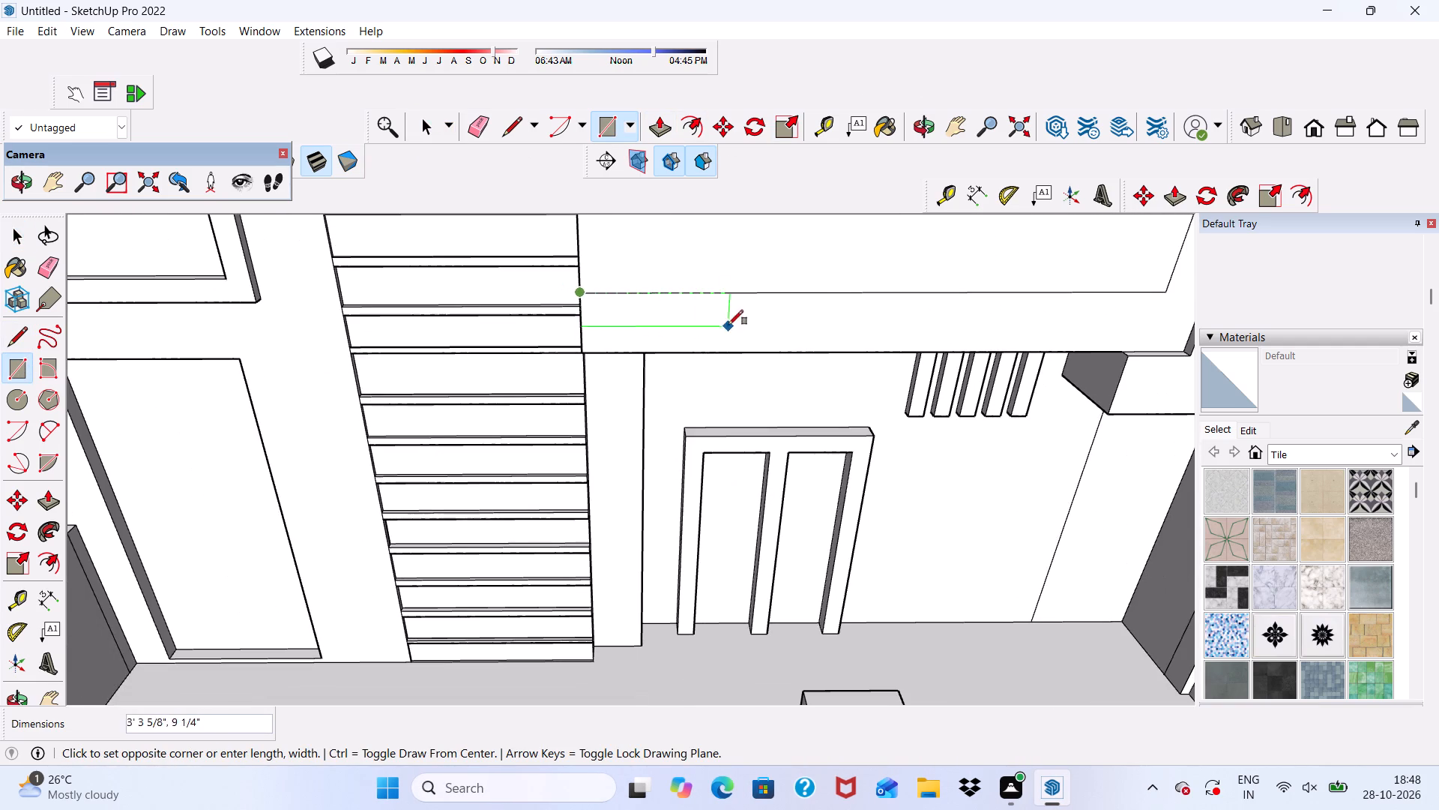
{"action": "scroll", "coordinate": [619, 355], "scroll_direction": "down", "scroll_amount": 4}
{"action": "scroll", "coordinate": [758, 313], "scroll_direction": "down", "scroll_amount": 4}
{"action": "scroll", "coordinate": [842, 316], "scroll_direction": "up", "scroll_amount": 4}
{"action": "scroll", "coordinate": [947, 304], "scroll_direction": "up", "scroll_amount": 6}
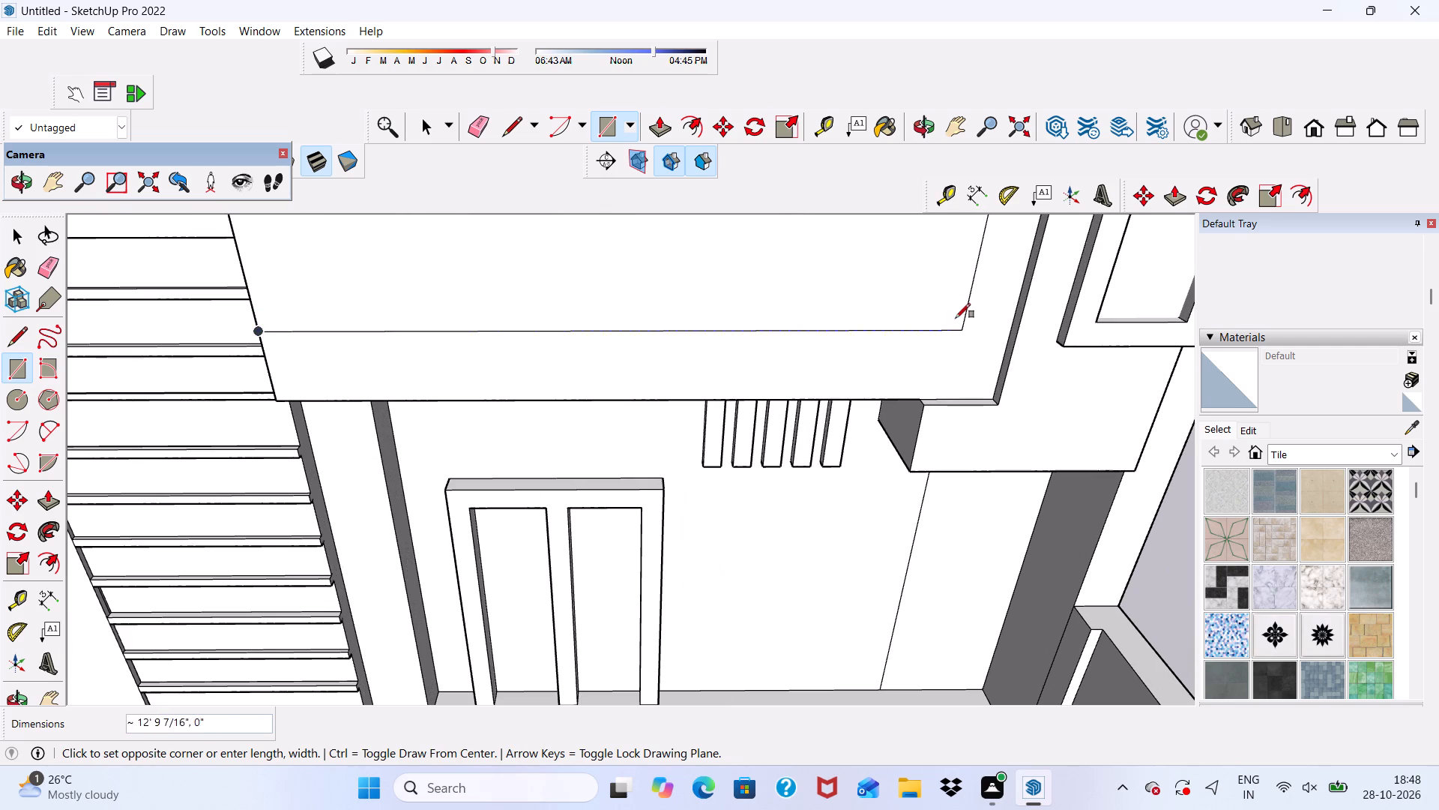
{"action": "scroll", "coordinate": [960, 352], "scroll_direction": "up", "scroll_amount": 5}
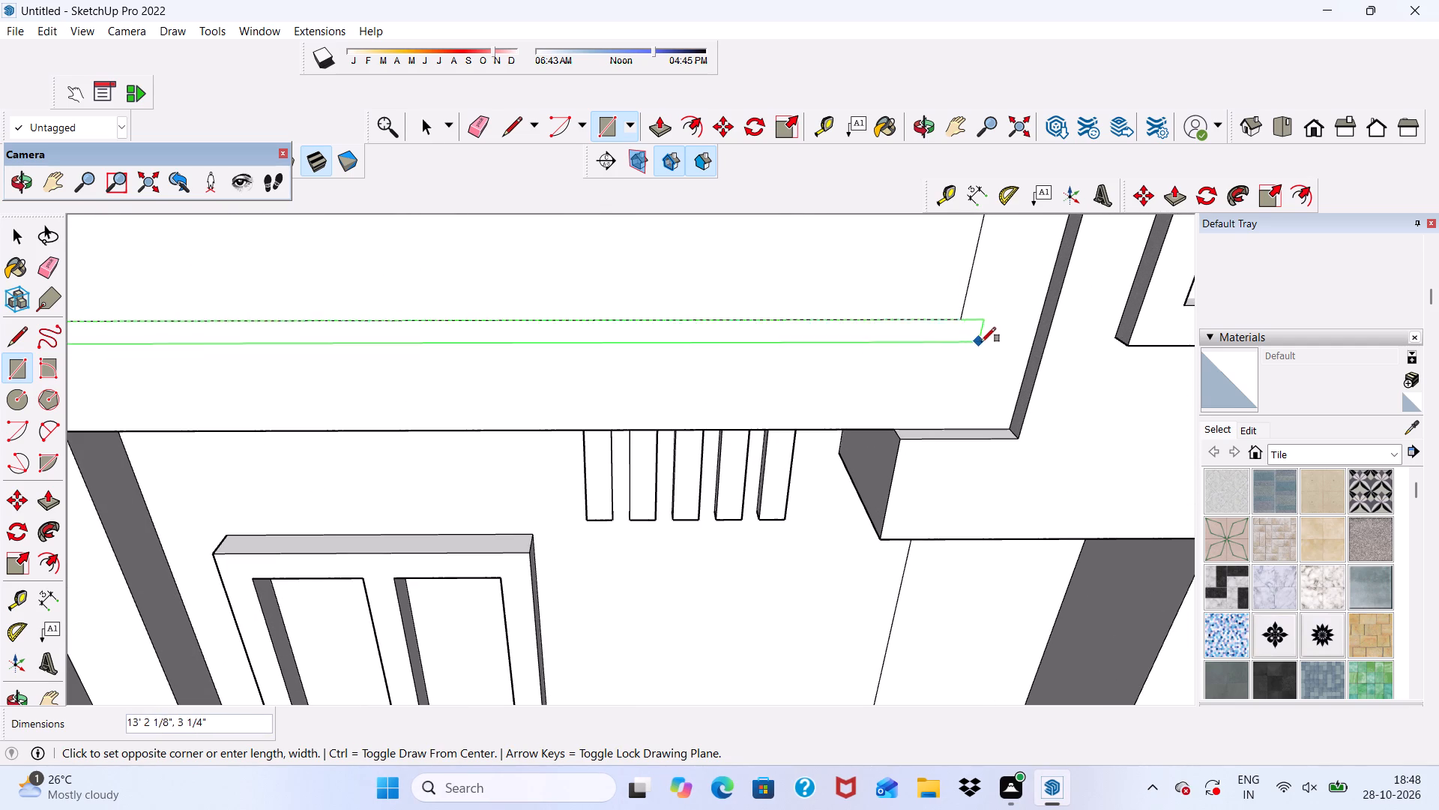
{"action": "scroll", "coordinate": [1034, 336], "scroll_direction": "up", "scroll_amount": 1}
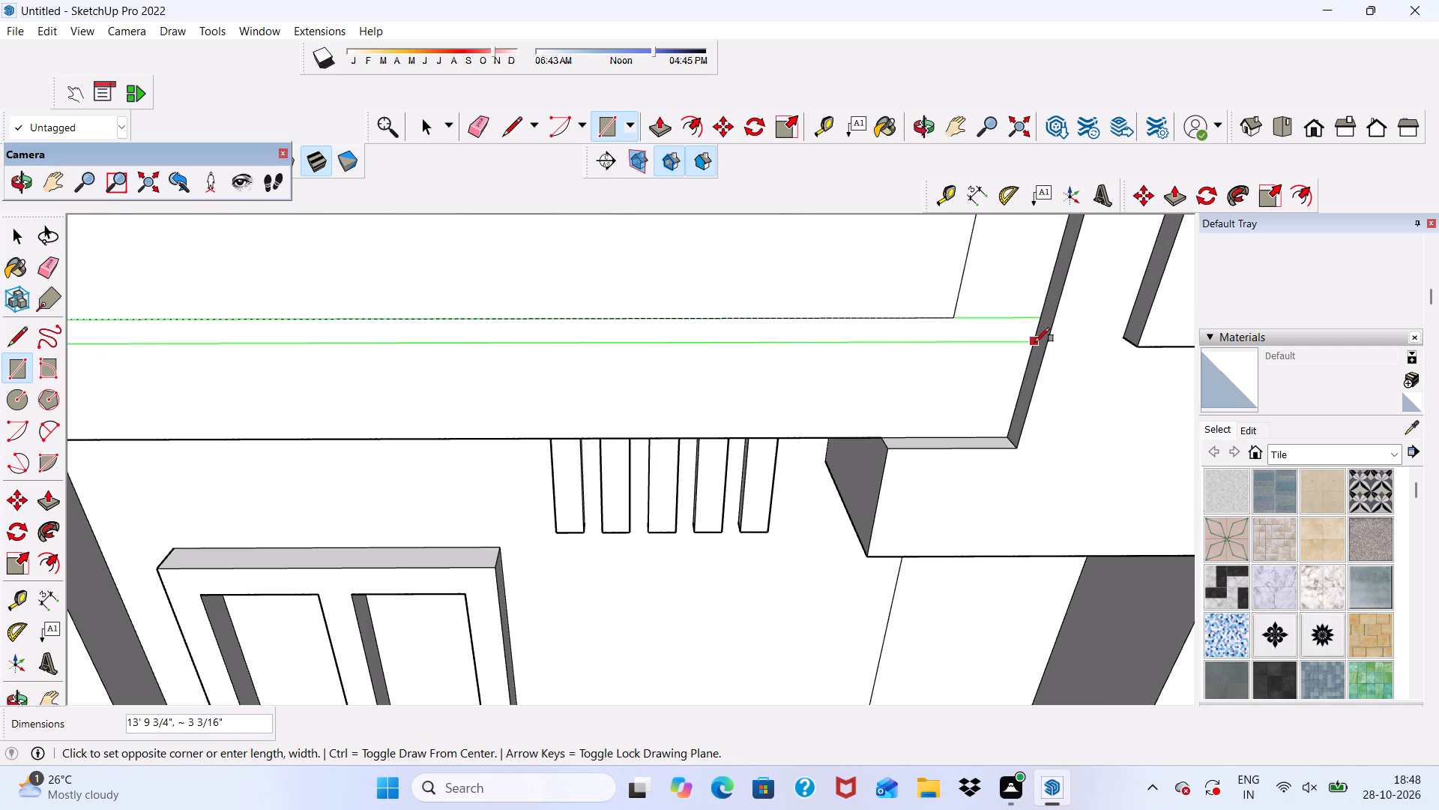
{"action": "left_click", "coordinate": [1035, 342]}
Push/Pull the new strip on the balcony front outward by 3" as a ledge.
{"action": "left_click", "coordinate": [670, 124]}
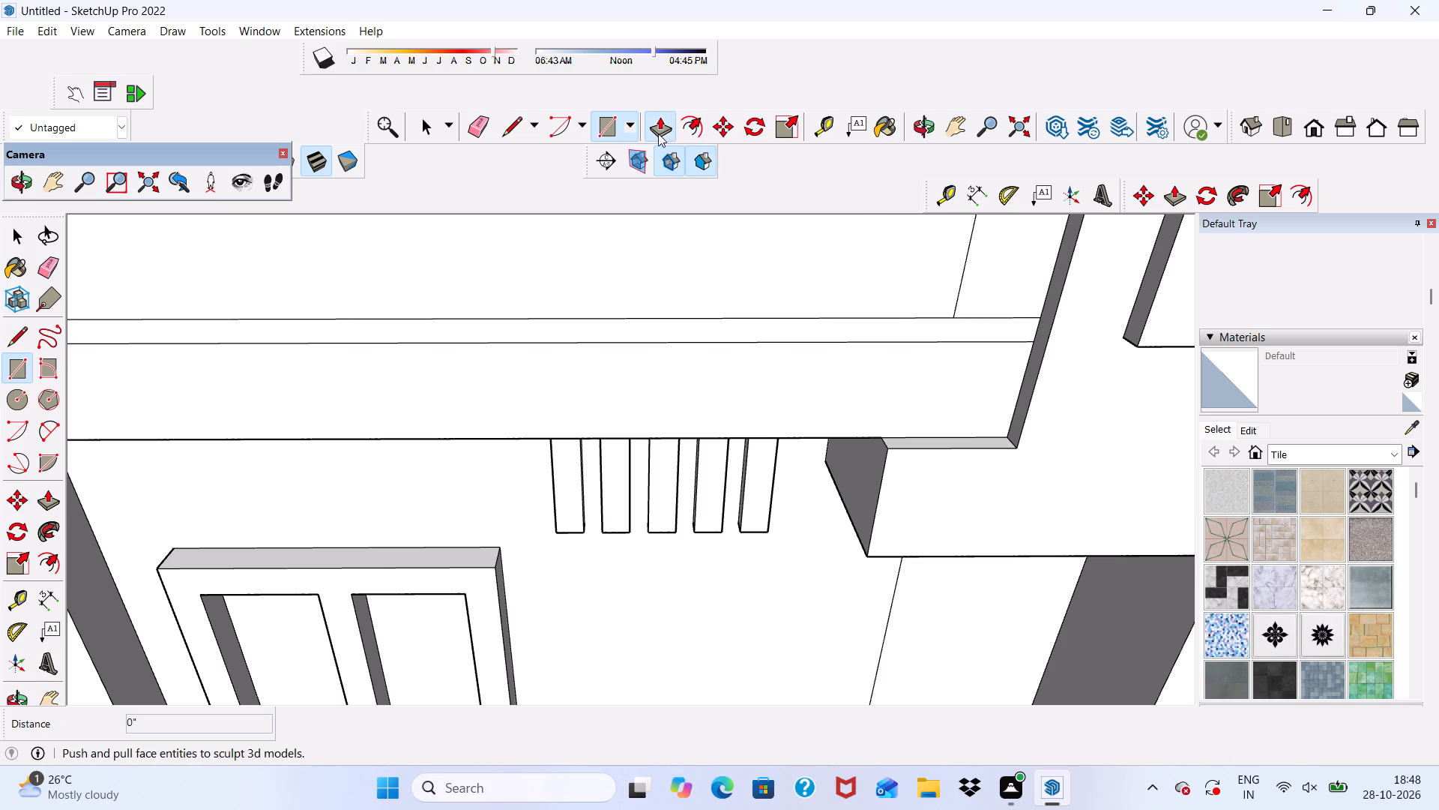
{"action": "scroll", "coordinate": [684, 353], "scroll_direction": "up", "scroll_amount": 1}
{"action": "left_click", "coordinate": [685, 321]}
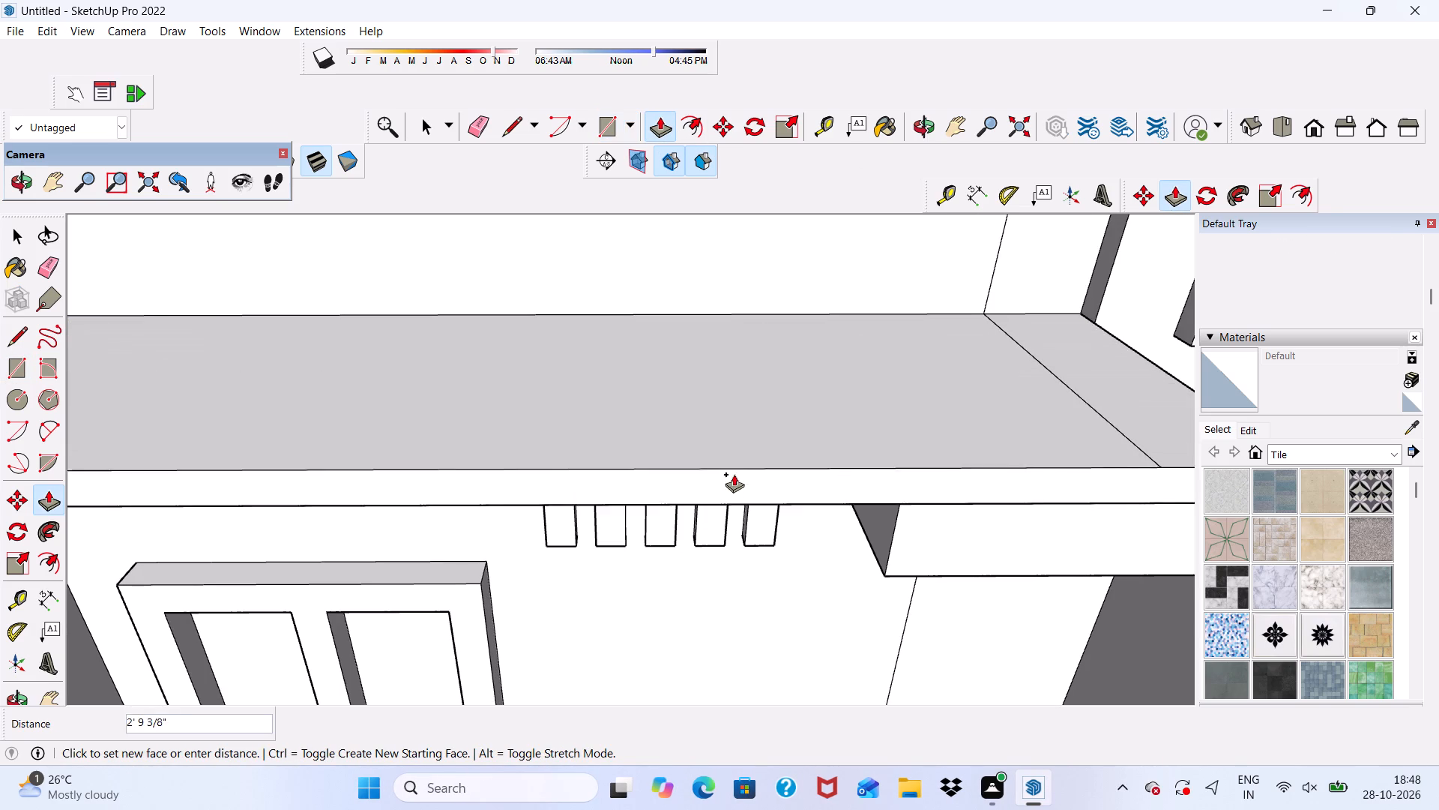
{"action": "key", "text": "3"}
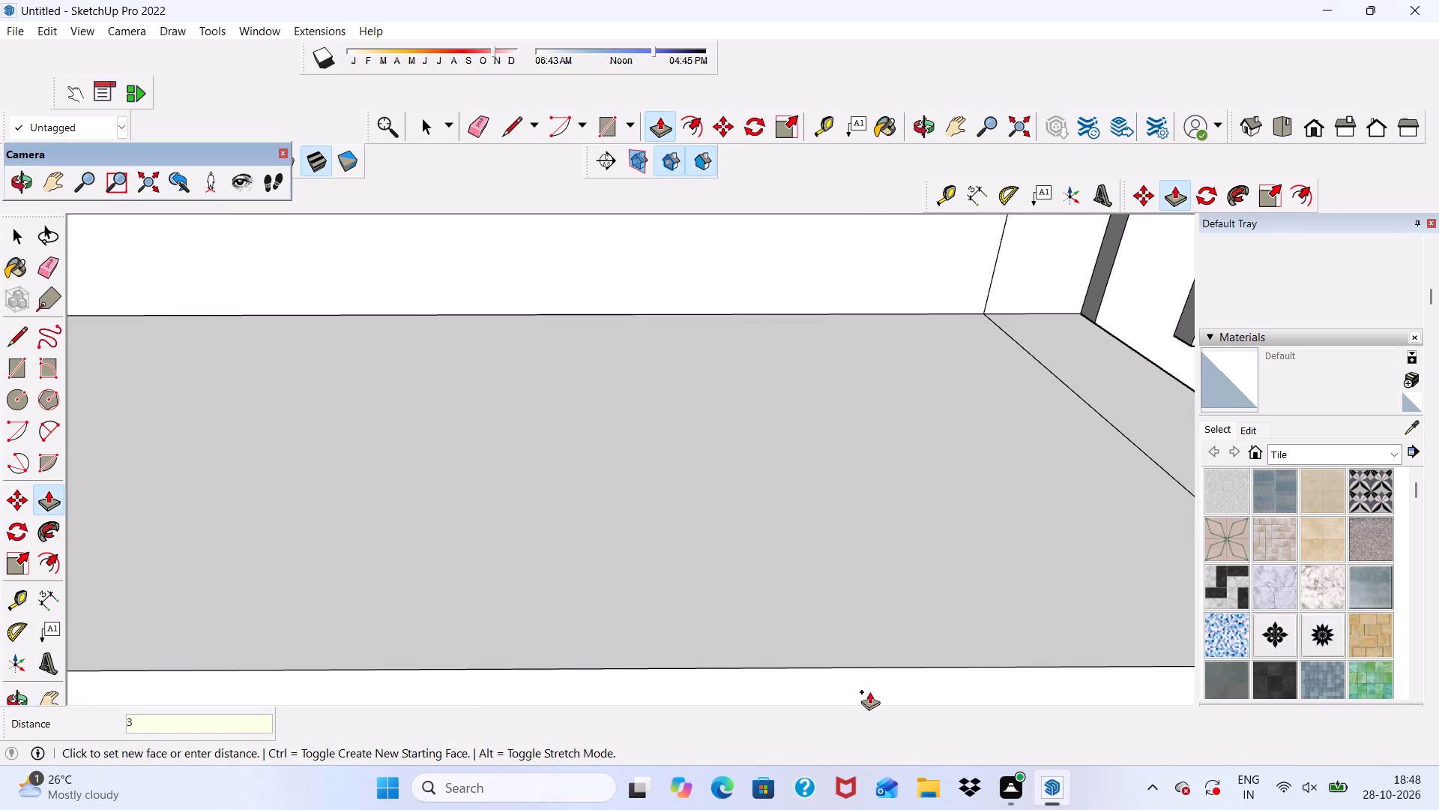
{"action": "key", "text": "shift+quotedbl"}
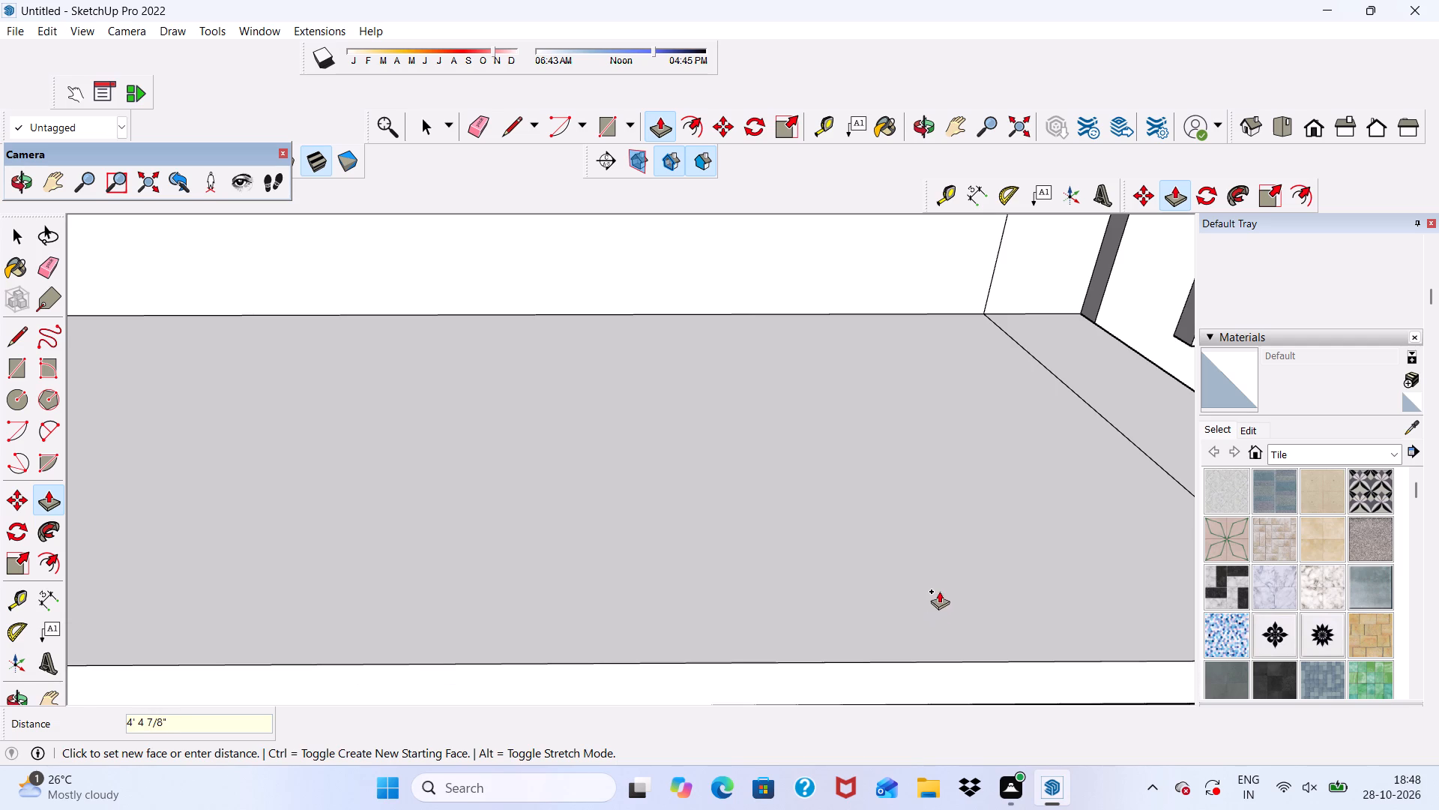
{"action": "key", "text": "3"}
{"action": "key", "text": "shift+quotedbl"}
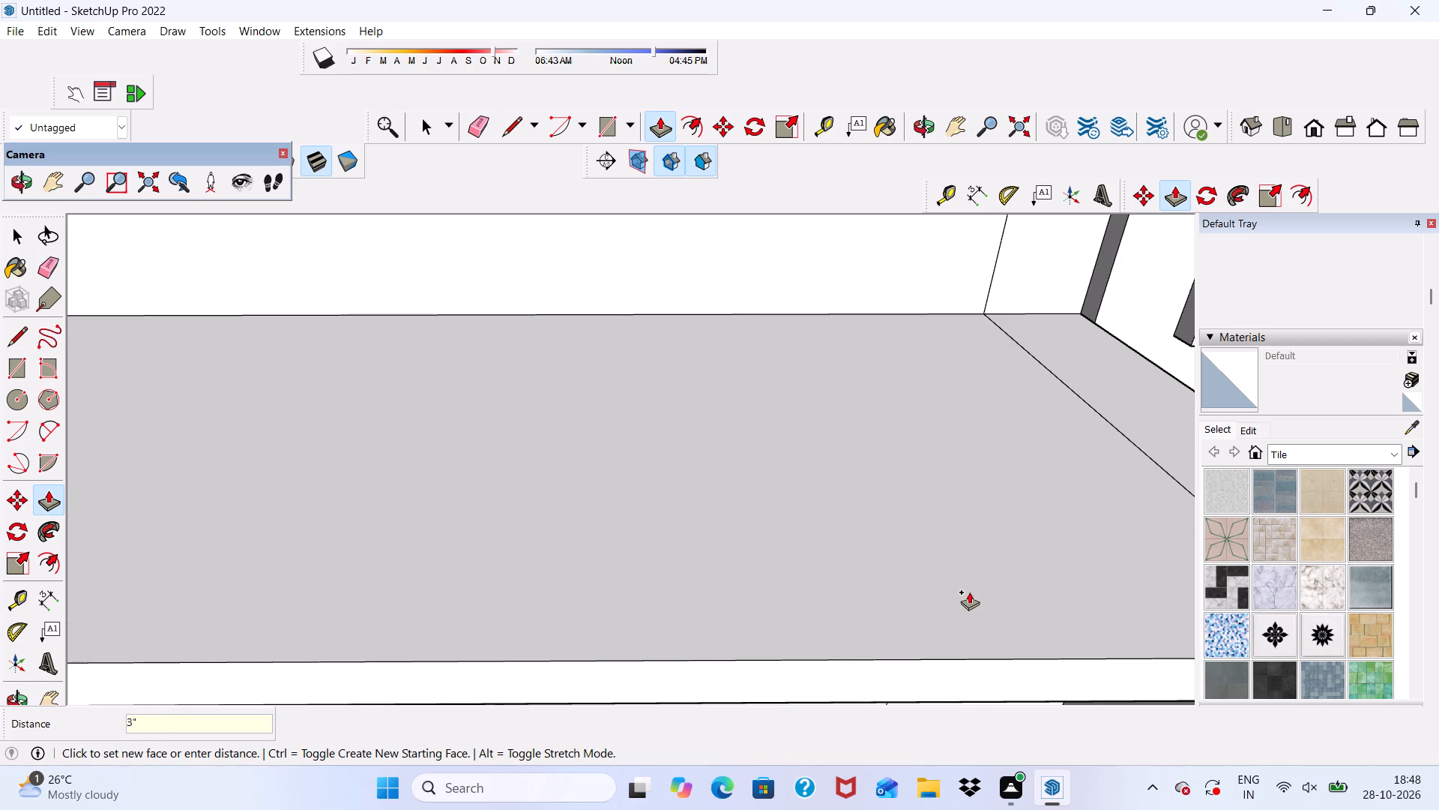
{"action": "key", "text": "Return"}
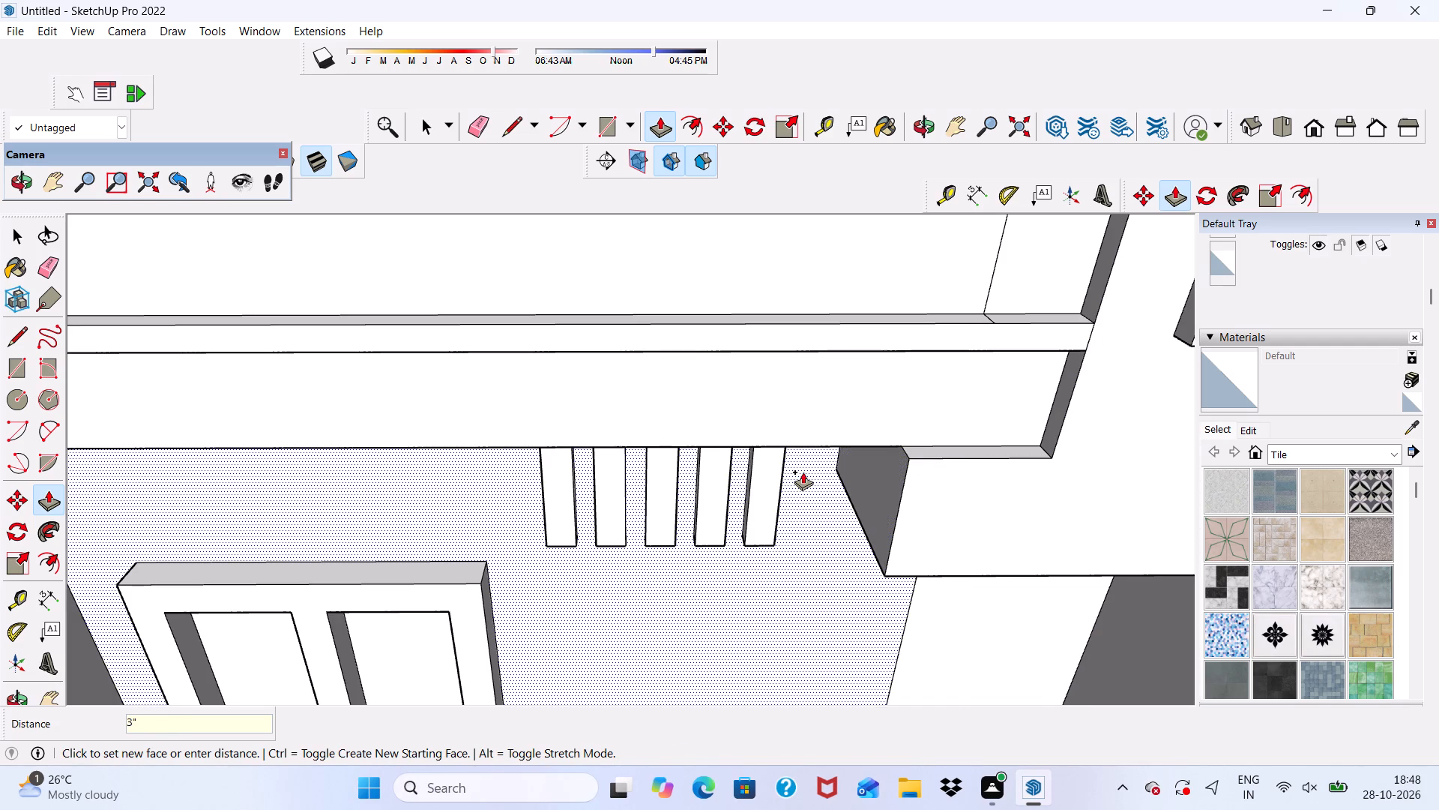
{"action": "key", "text": "space"}
Try to erase the leftover thin line near the balcony front's right end, where it meets the new ledge.
{"action": "scroll", "coordinate": [809, 435], "scroll_direction": "down", "scroll_amount": 11}
{"action": "middle_click_drag", "start_coordinate": [868, 438], "coordinate": [888, 387]}
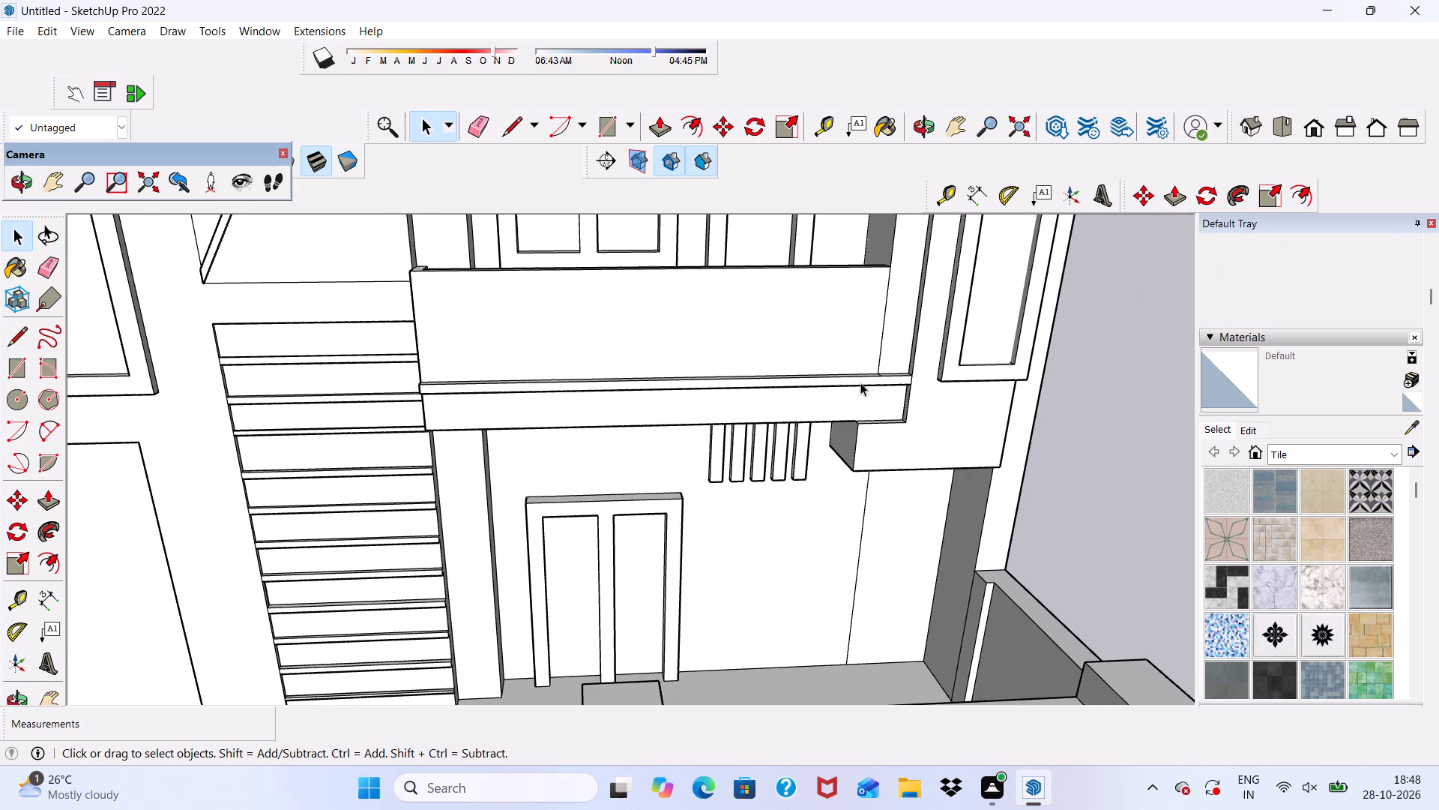
{"action": "left_click", "coordinate": [472, 125]}
{"action": "scroll", "coordinate": [642, 262], "scroll_direction": "down", "scroll_amount": 2}
{"action": "middle_click_drag", "start_coordinate": [685, 289], "coordinate": [694, 296]}
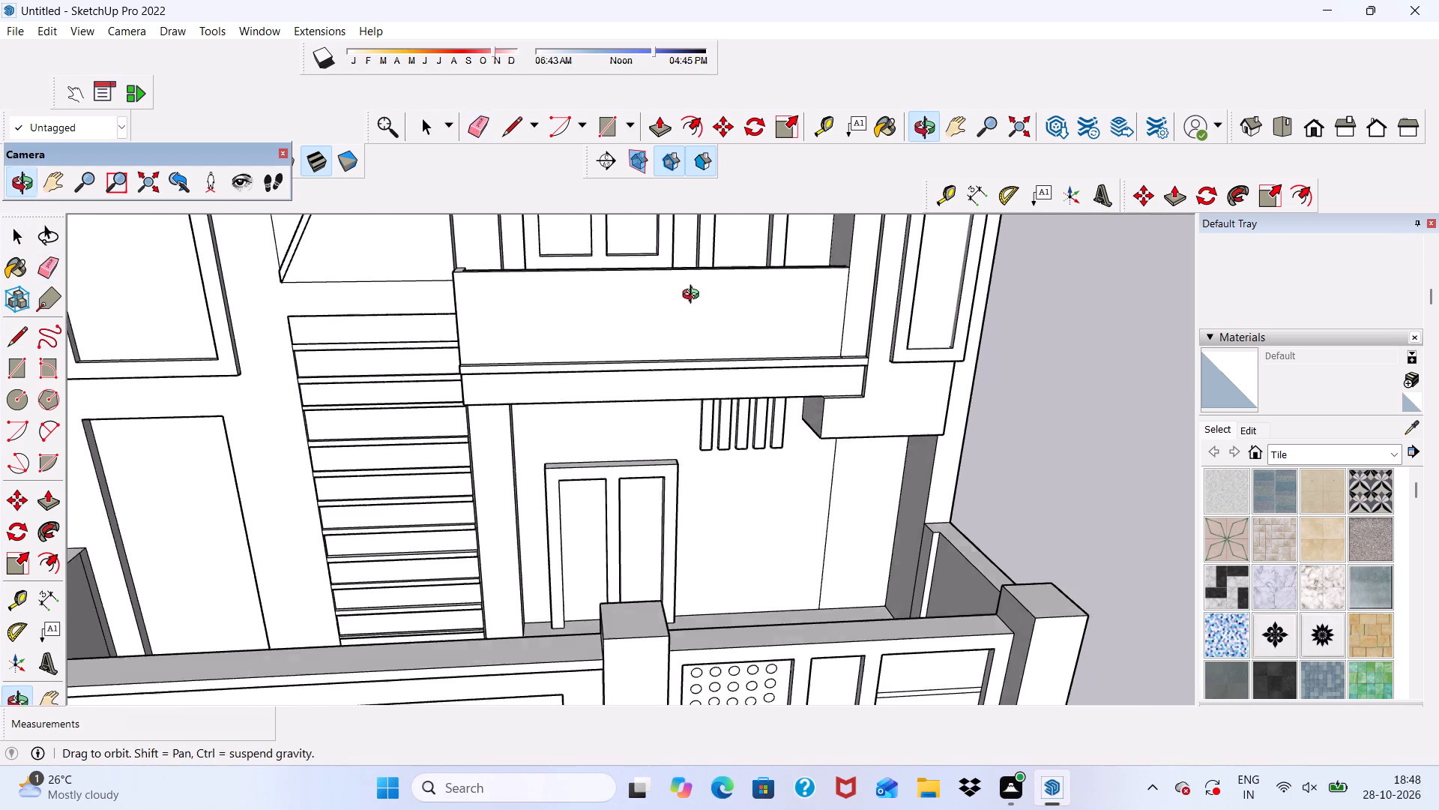
{"action": "middle_click_drag", "start_coordinate": [694, 296], "coordinate": [702, 404]}
{"action": "scroll", "coordinate": [824, 344], "scroll_direction": "up", "scroll_amount": 9}
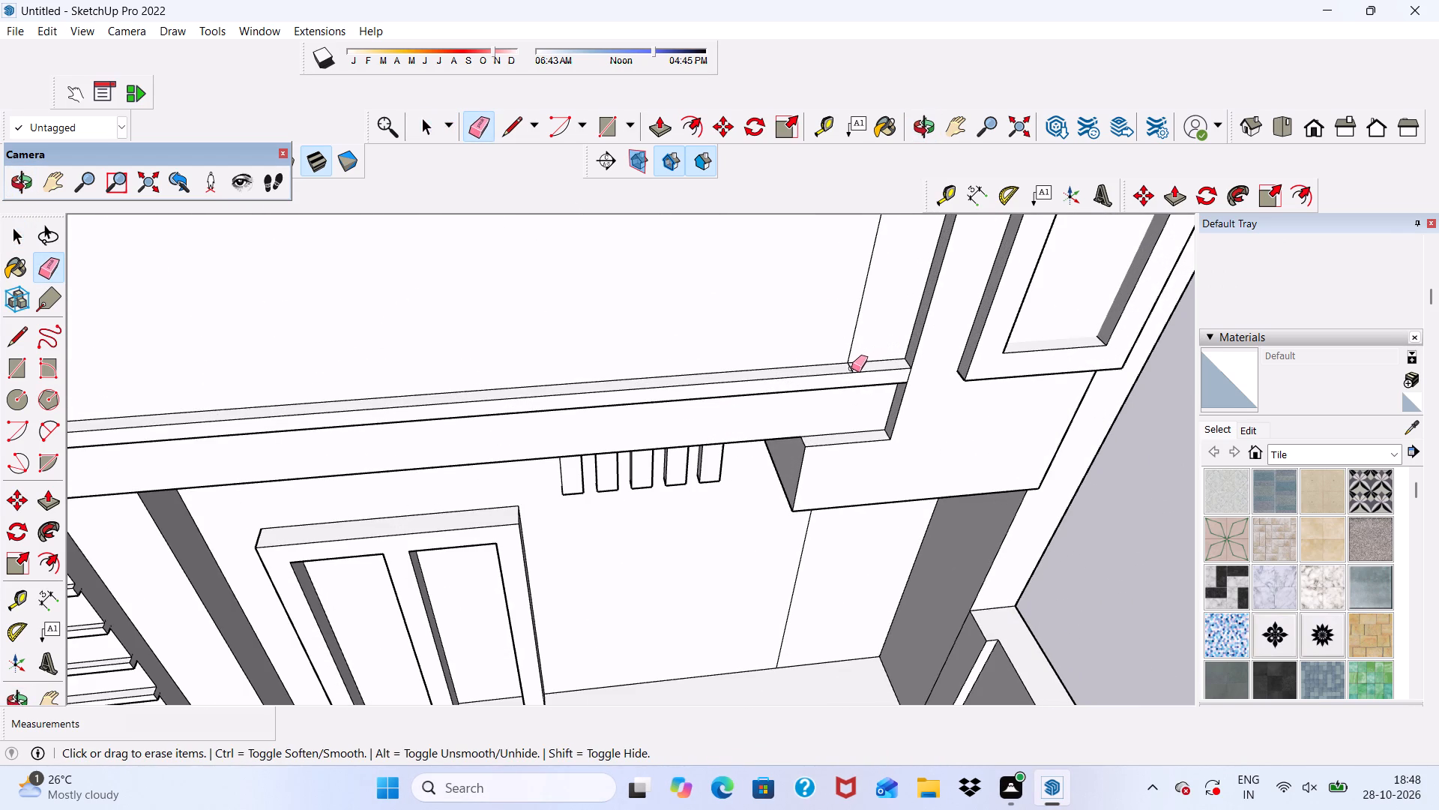
{"action": "left_click_drag", "start_coordinate": [851, 368], "coordinate": [844, 368]}
{"action": "left_click", "coordinate": [845, 334]}
{"action": "scroll", "coordinate": [848, 361], "scroll_direction": "down", "scroll_amount": 10}
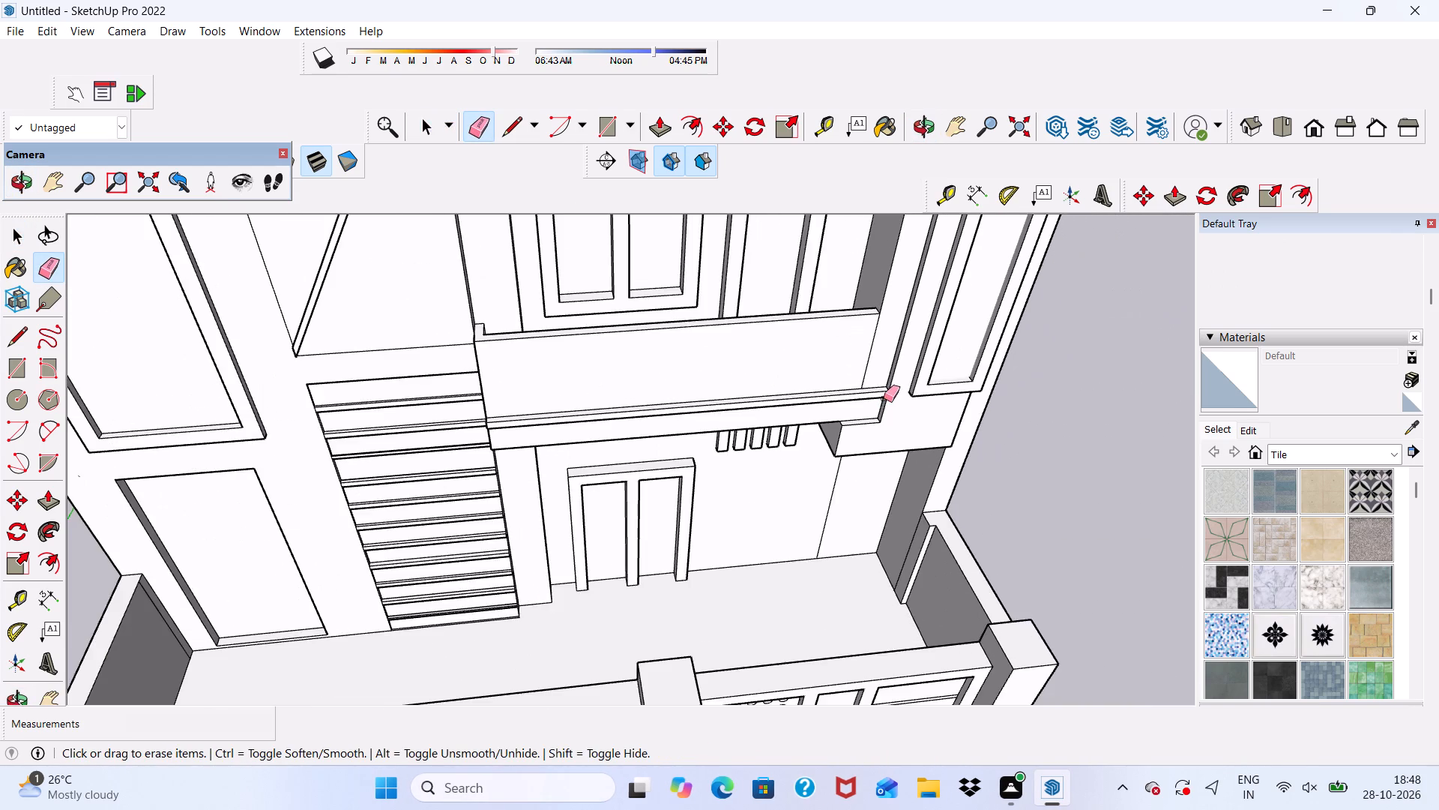
{"action": "middle_click_drag", "start_coordinate": [884, 398], "coordinate": [815, 330]}
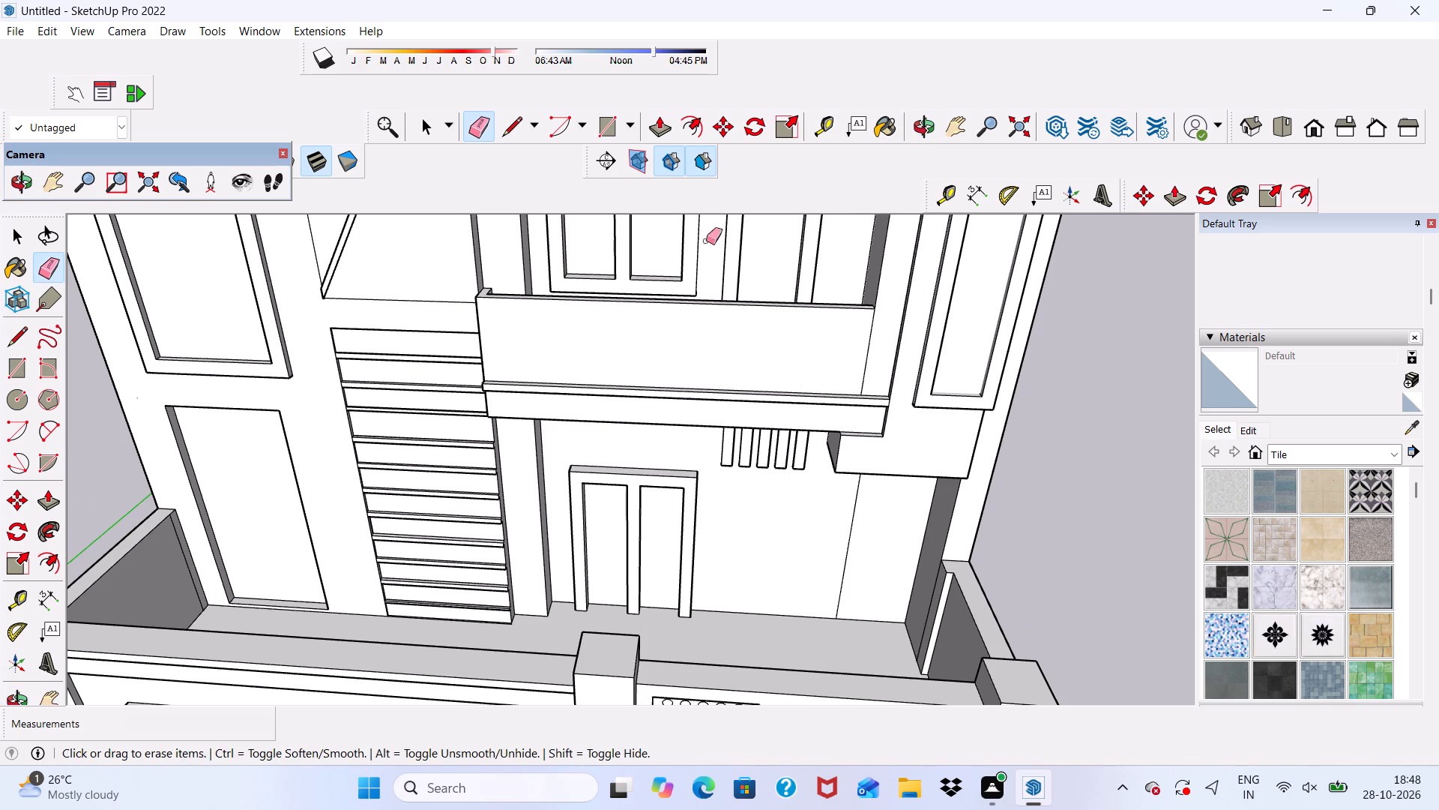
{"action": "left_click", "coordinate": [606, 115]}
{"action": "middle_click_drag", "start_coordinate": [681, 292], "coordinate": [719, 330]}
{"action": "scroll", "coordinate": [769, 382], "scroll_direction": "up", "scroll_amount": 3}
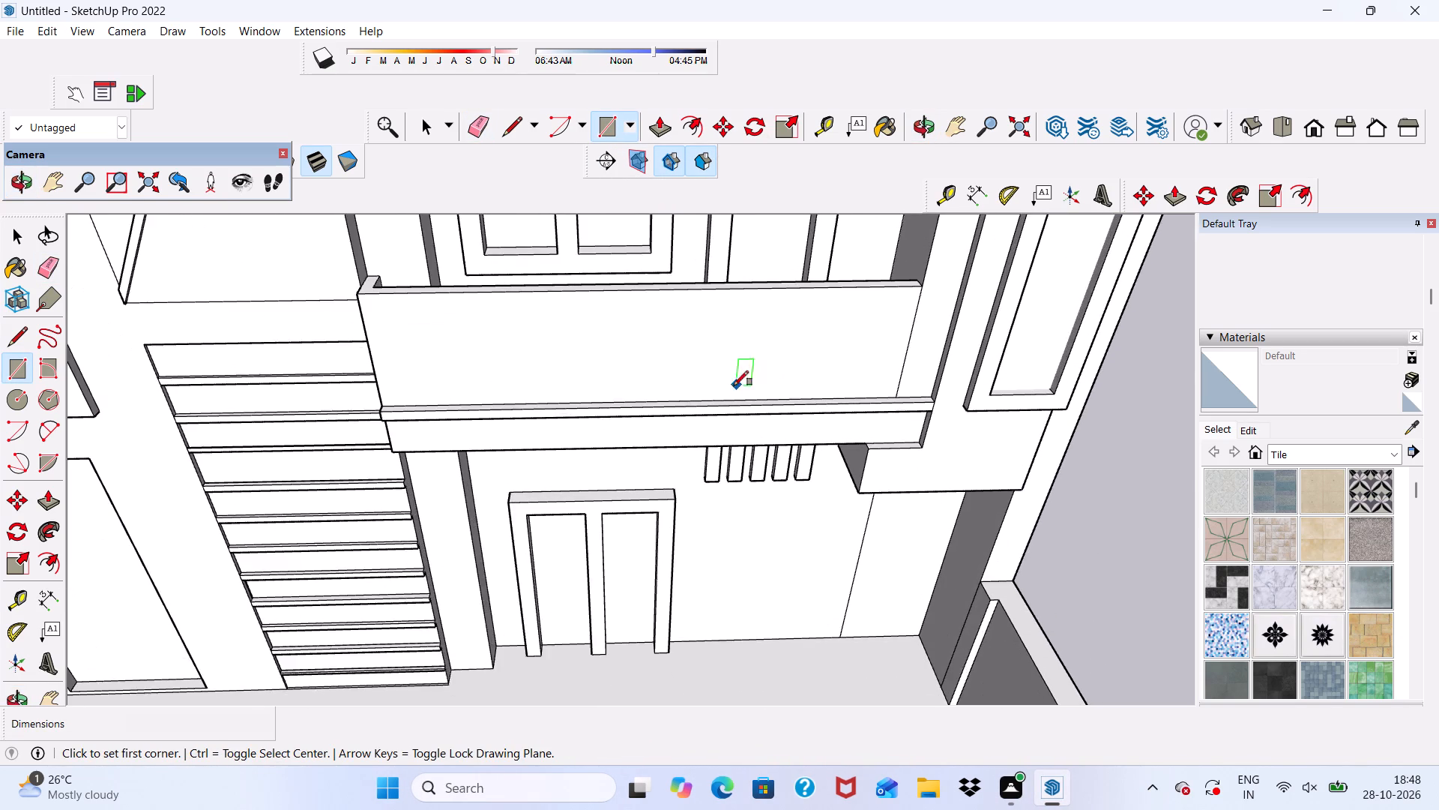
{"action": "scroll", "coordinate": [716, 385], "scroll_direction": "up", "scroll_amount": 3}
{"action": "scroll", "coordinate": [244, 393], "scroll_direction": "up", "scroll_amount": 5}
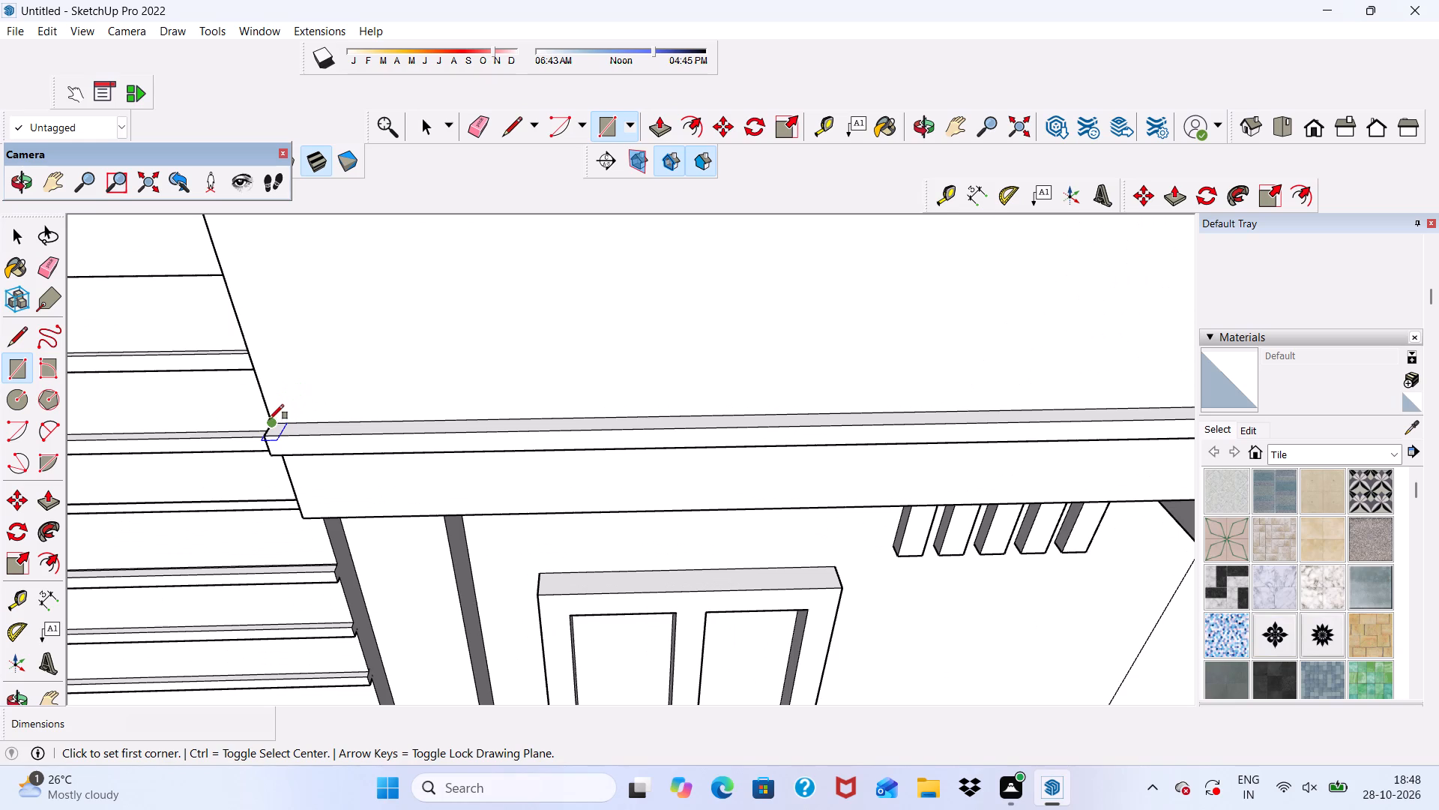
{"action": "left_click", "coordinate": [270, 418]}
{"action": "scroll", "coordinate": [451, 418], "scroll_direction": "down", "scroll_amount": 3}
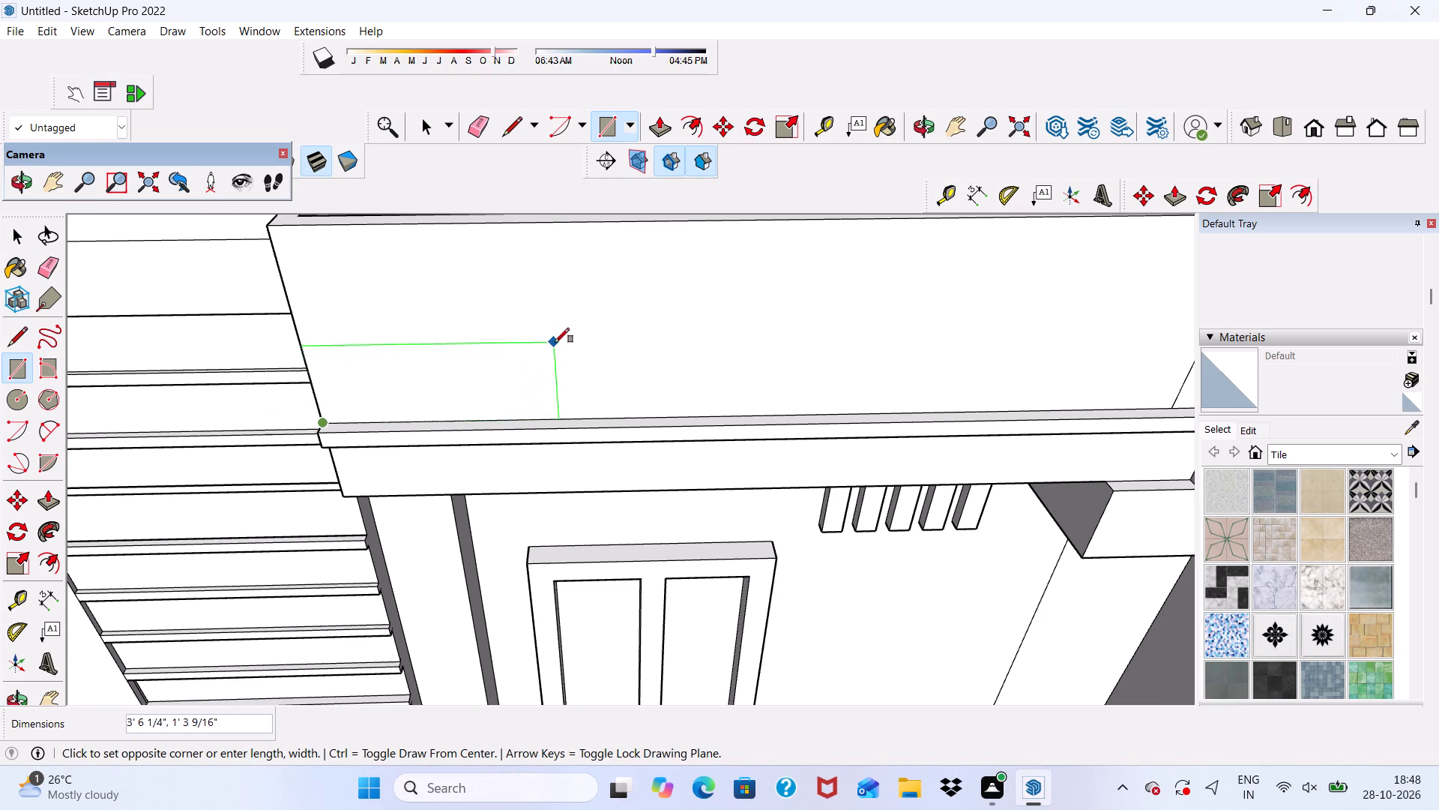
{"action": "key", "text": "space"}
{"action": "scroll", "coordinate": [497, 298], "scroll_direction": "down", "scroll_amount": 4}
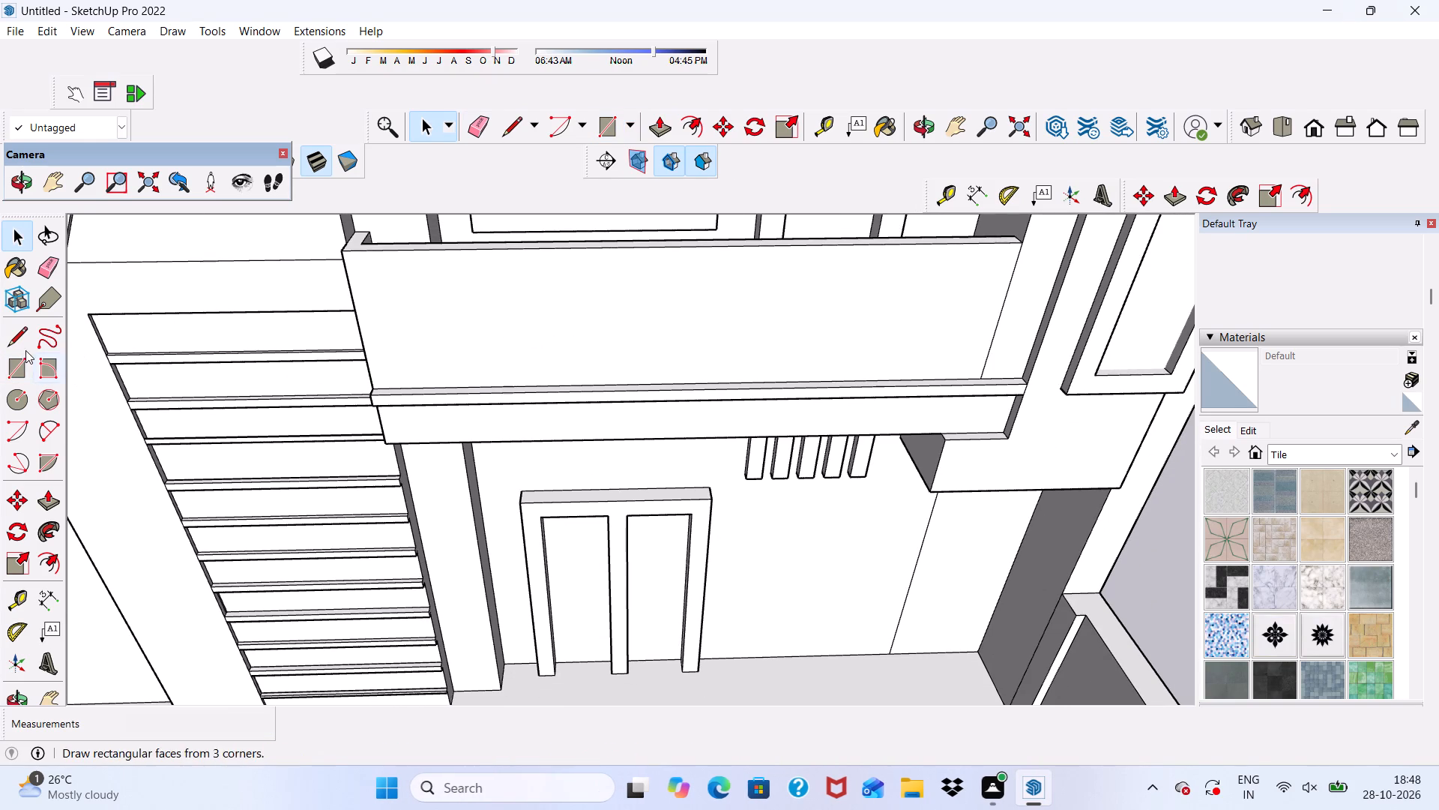
Draw a rectangular strip about 8' 3" long and 3" high along the balcony front's top edge, from its left corner.
{"action": "left_click", "coordinate": [22, 364]}
{"action": "scroll", "coordinate": [229, 313], "scroll_direction": "up", "scroll_amount": 3}
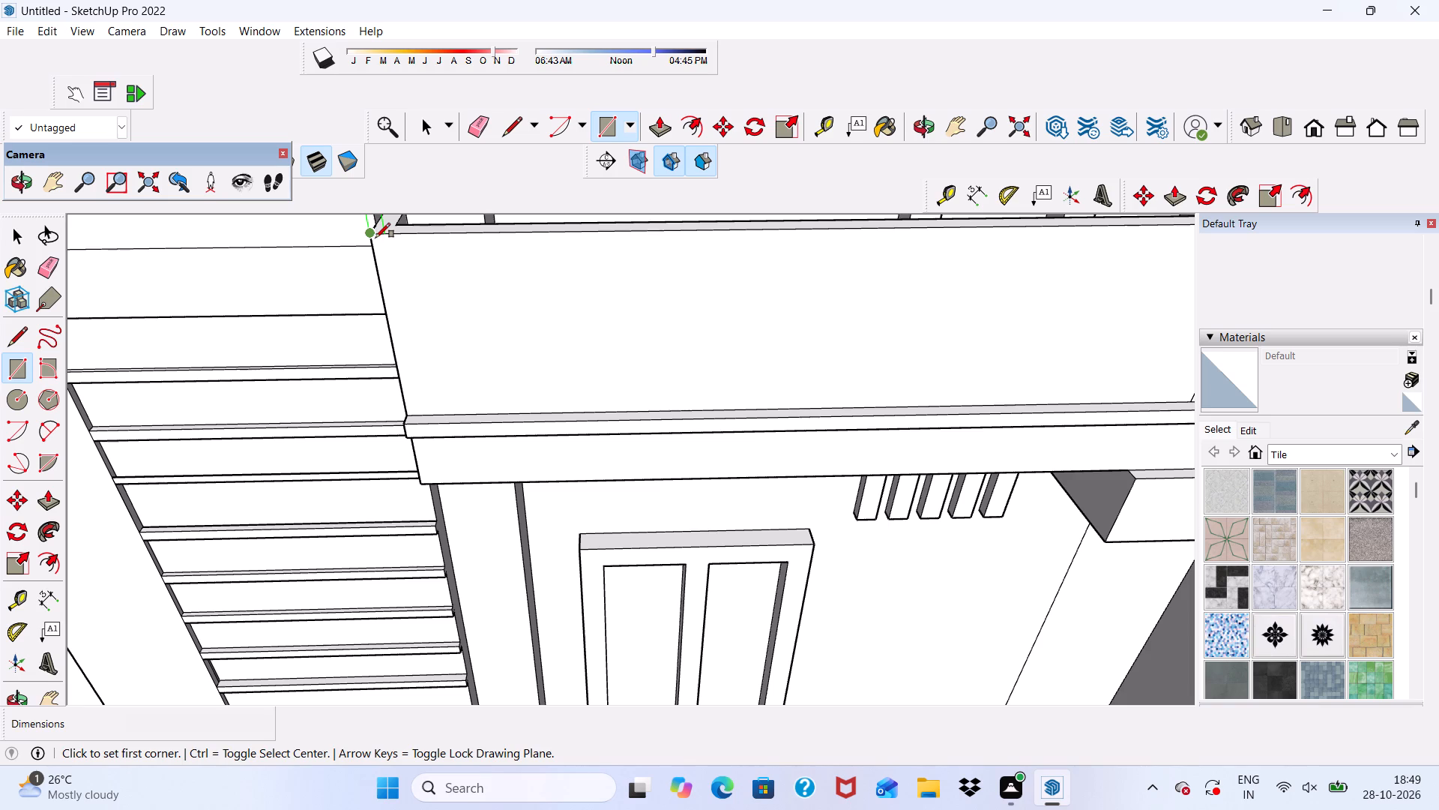
{"action": "left_click", "coordinate": [375, 238]}
{"action": "scroll", "coordinate": [428, 299], "scroll_direction": "down", "scroll_amount": 3}
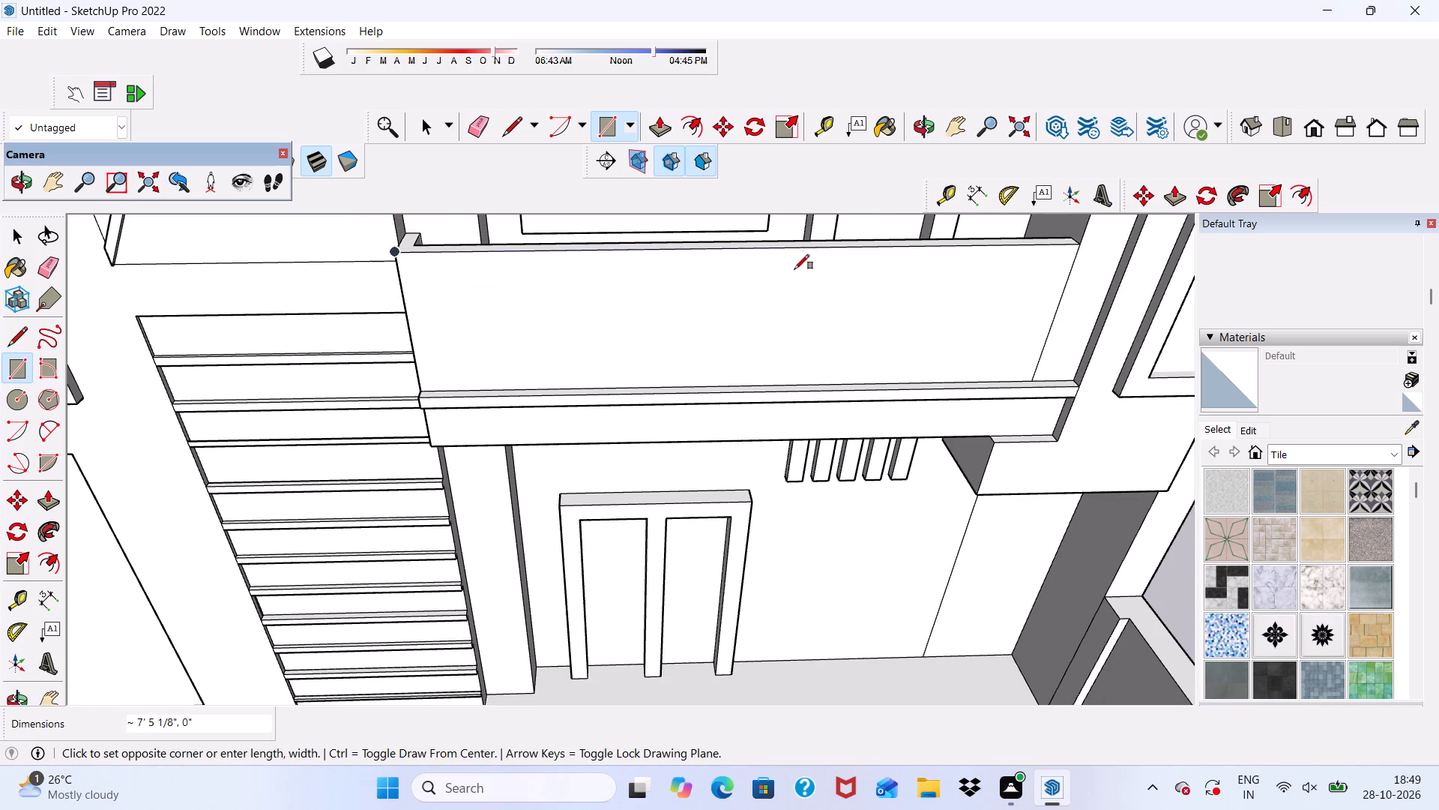
{"action": "scroll", "coordinate": [822, 278], "scroll_direction": "up", "scroll_amount": 5}
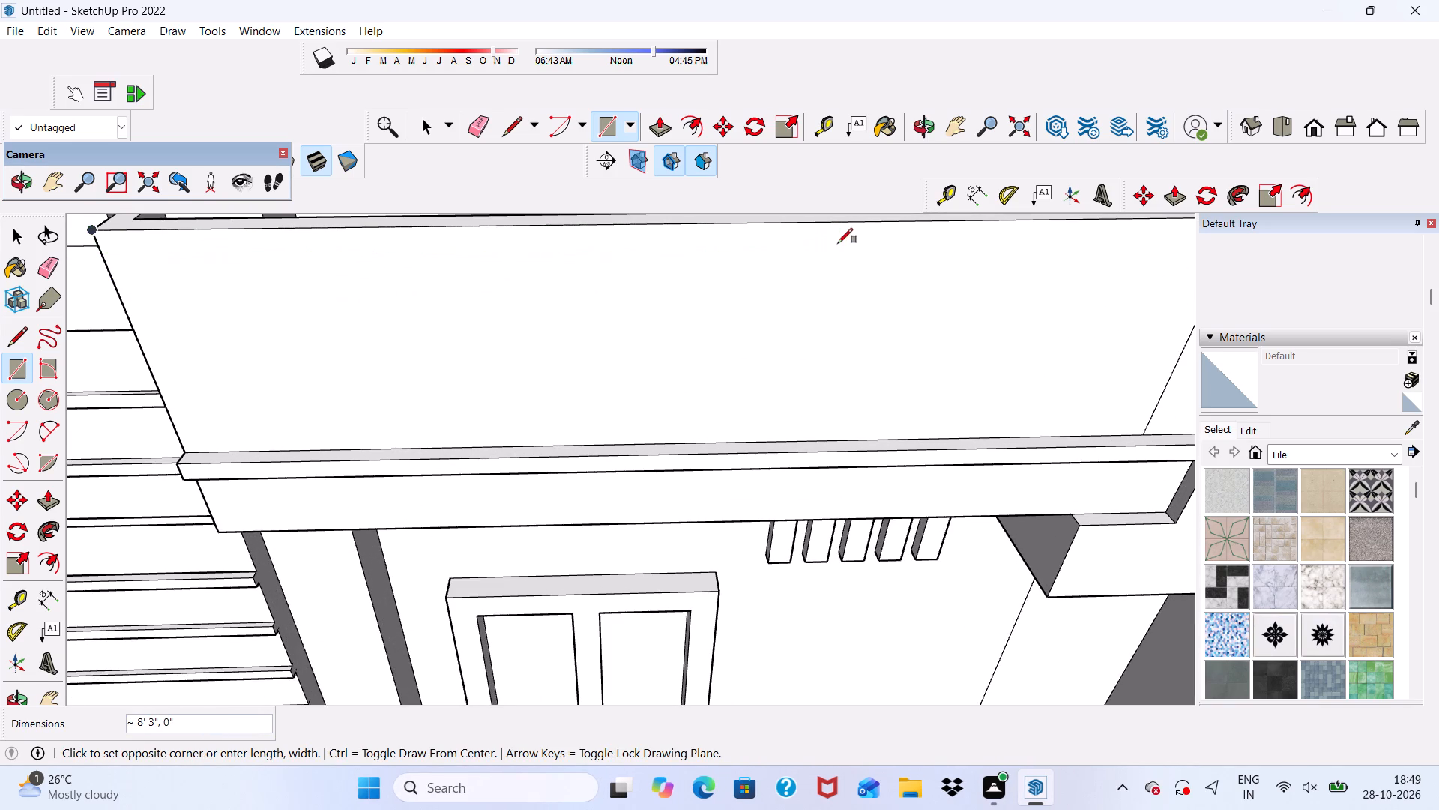
{"action": "left_click", "coordinate": [835, 246]}
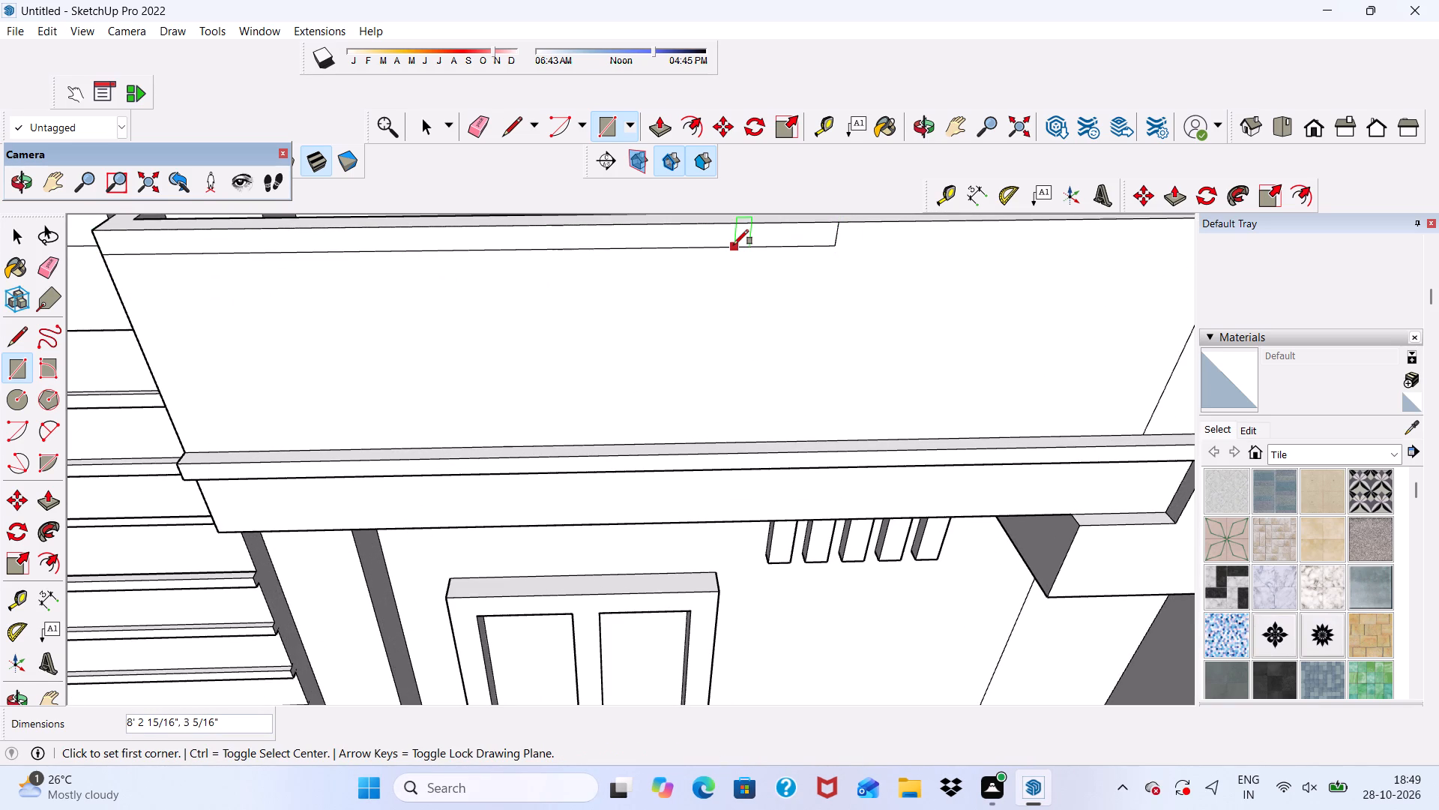
Push/Pull the strip along the balcony front's top edge outward by 3".
{"action": "left_click", "coordinate": [672, 119]}
{"action": "scroll", "coordinate": [643, 325], "scroll_direction": "down", "scroll_amount": 2}
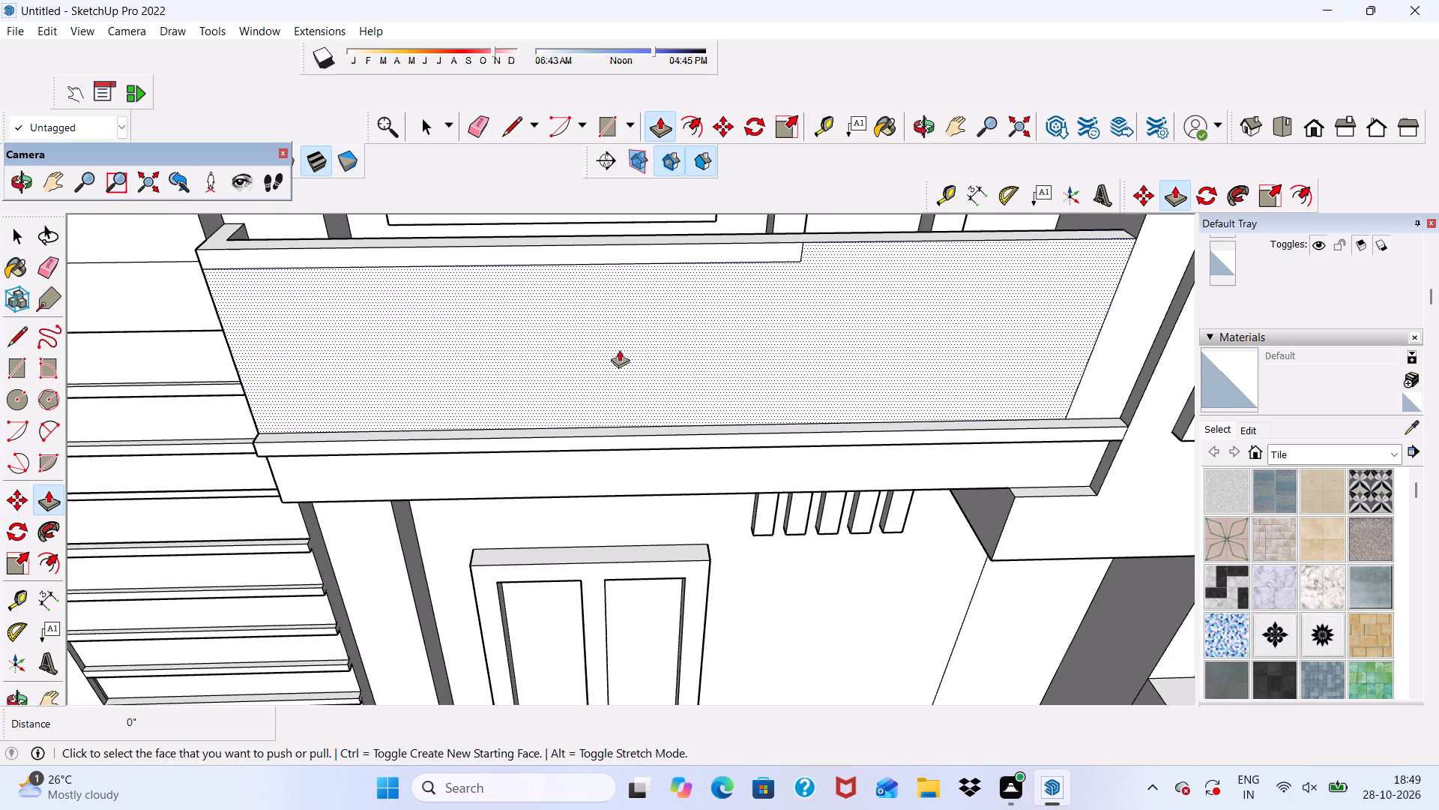
{"action": "scroll", "coordinate": [614, 289], "scroll_direction": "up", "scroll_amount": 2}
{"action": "left_click", "coordinate": [626, 249]}
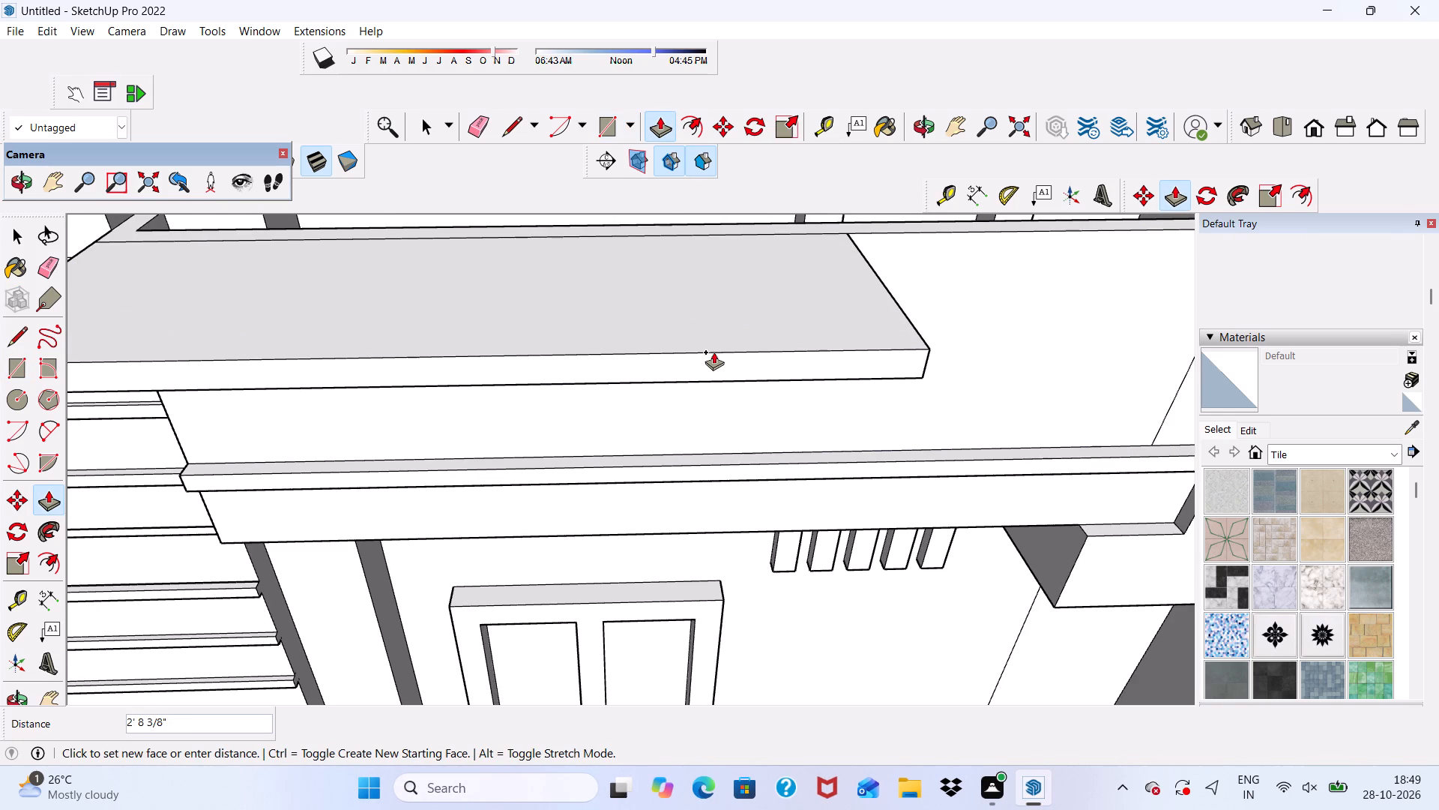
{"action": "key", "text": "3"}
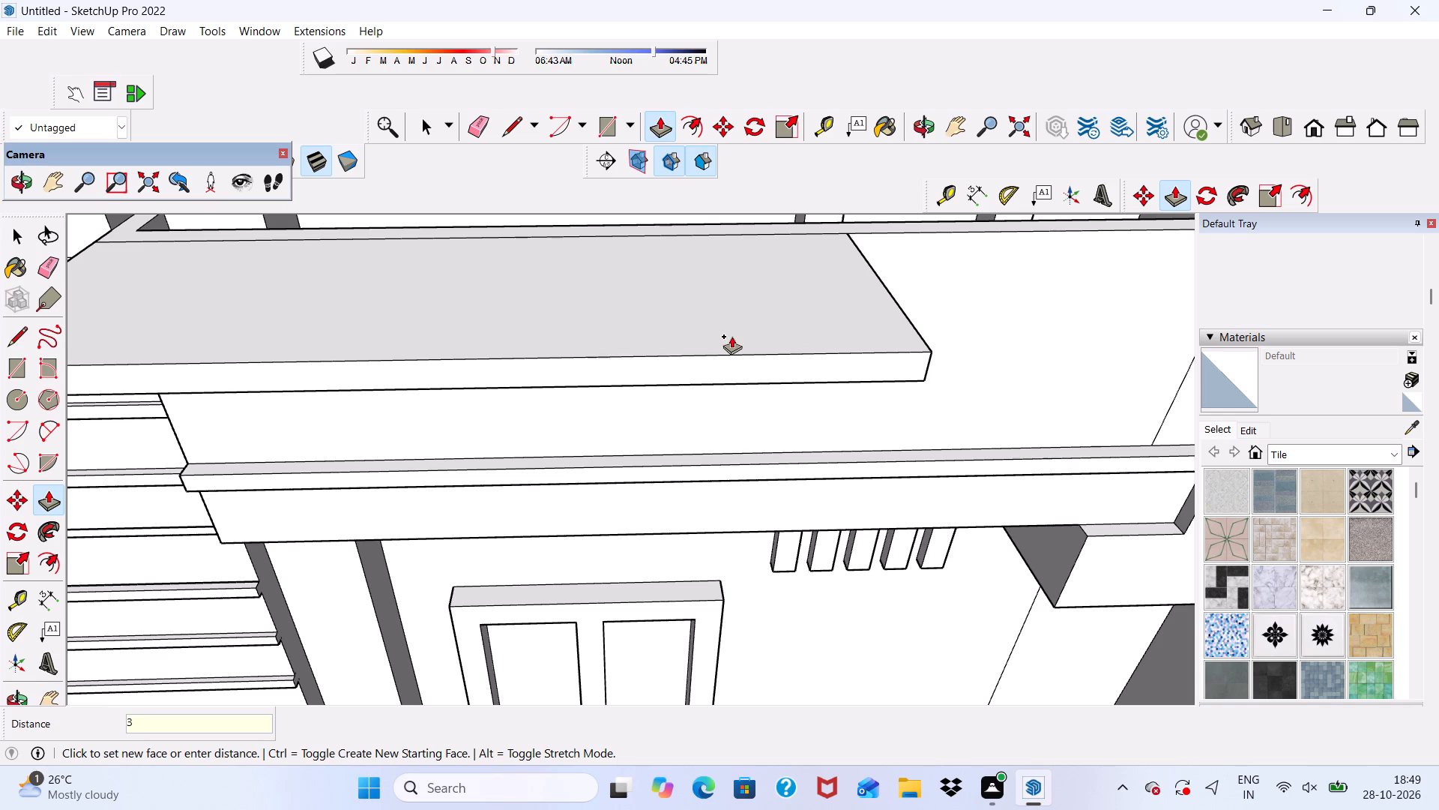
{"action": "key", "text": "shift+quotedbl"}
{"action": "key", "text": "Return"}
{"action": "scroll", "coordinate": [740, 349], "scroll_direction": "up", "scroll_amount": 1}
{"action": "scroll", "coordinate": [737, 346], "scroll_direction": "down", "scroll_amount": 4}
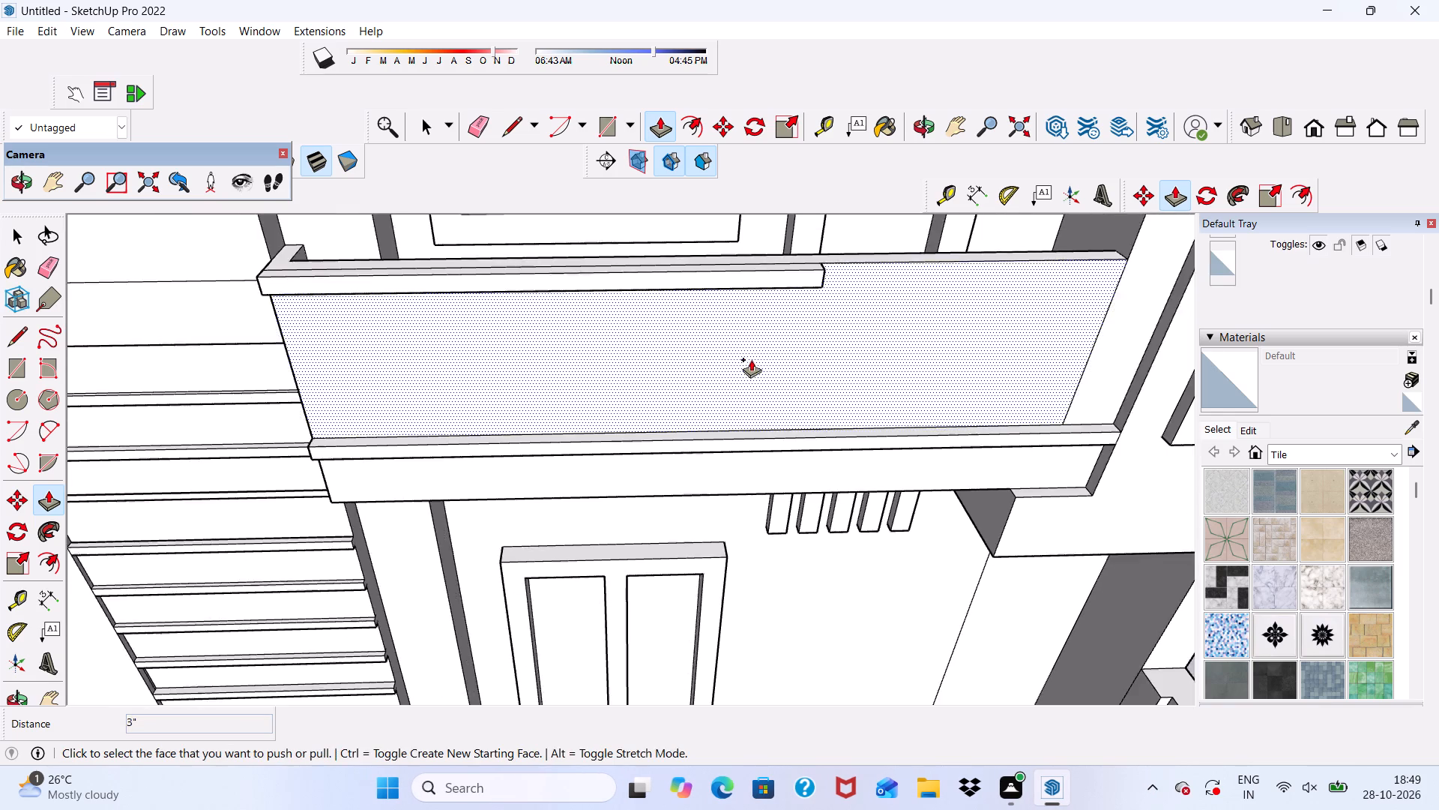
Draw a rectangle about 8' 3" by 2' 9" on the balcony front, between the lower ledge and the upper strip.
{"action": "scroll", "coordinate": [800, 394], "scroll_direction": "up", "scroll_amount": 1}
{"action": "middle_click_drag", "start_coordinate": [800, 394], "coordinate": [790, 272]}
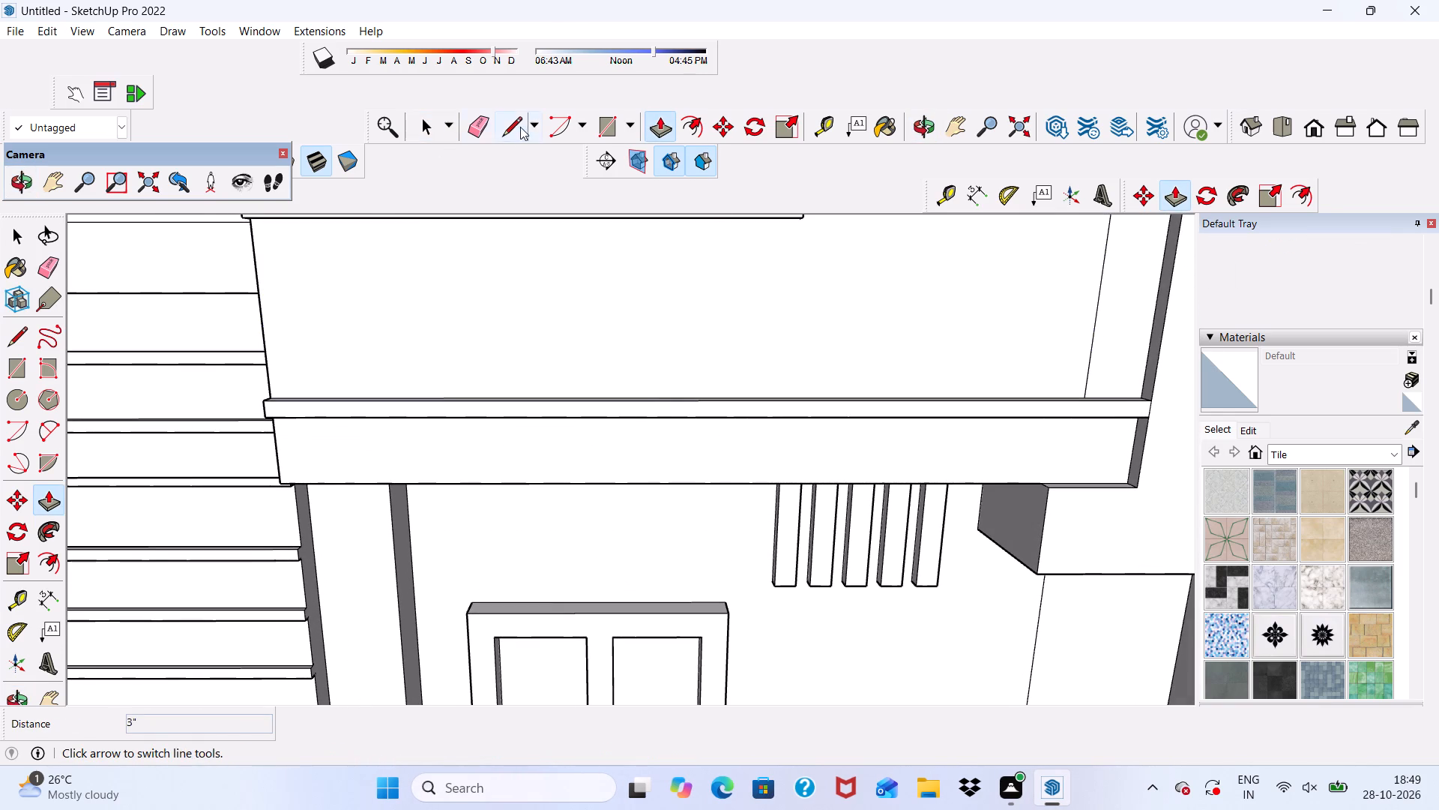
{"action": "left_click", "coordinate": [599, 121]}
{"action": "scroll", "coordinate": [636, 289], "scroll_direction": "down", "scroll_amount": 4}
{"action": "middle_click_drag", "start_coordinate": [693, 340], "coordinate": [702, 288]}
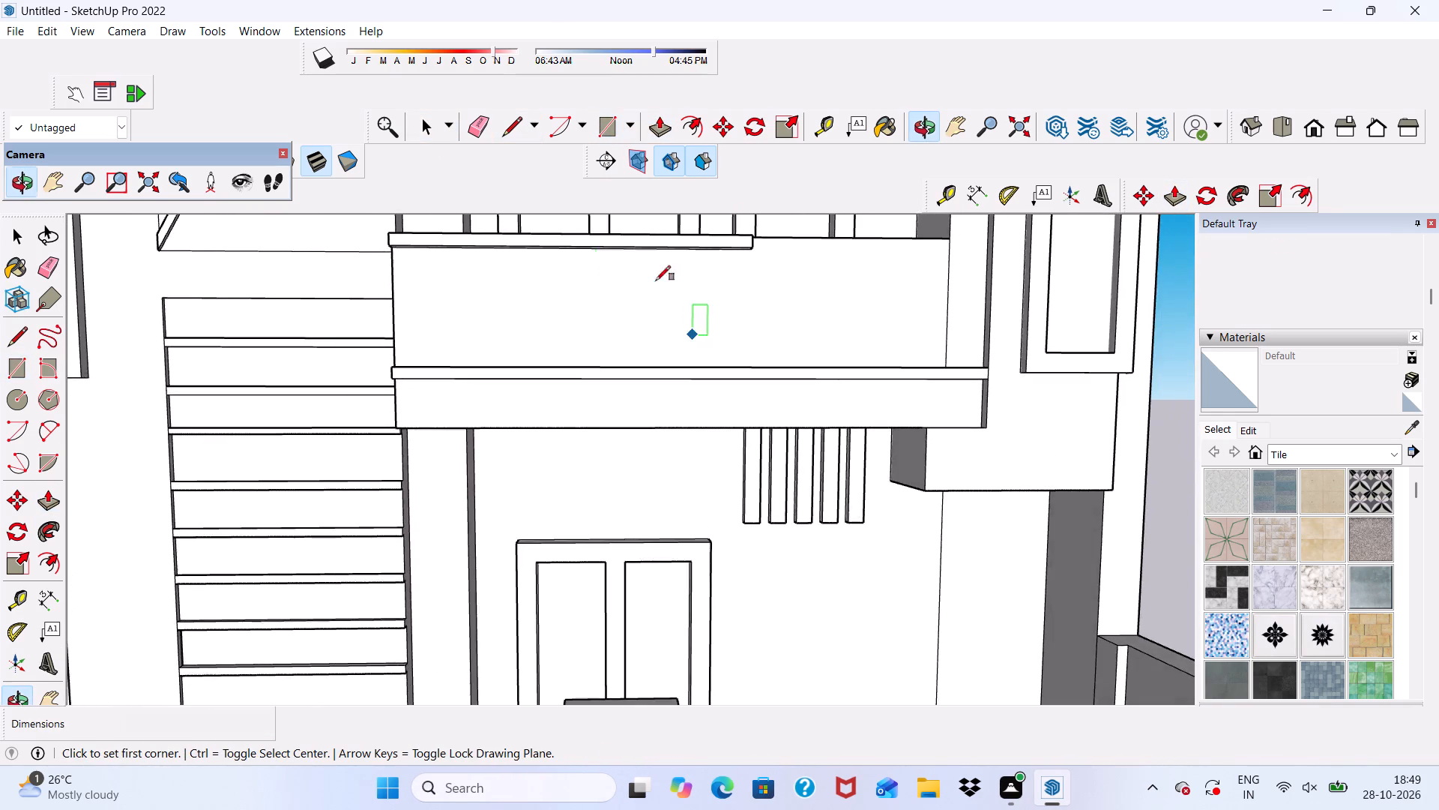
{"action": "scroll", "coordinate": [572, 272], "scroll_direction": "up", "scroll_amount": 5}
{"action": "middle_click_drag", "start_coordinate": [388, 399], "coordinate": [387, 439]}
{"action": "scroll", "coordinate": [358, 439], "scroll_direction": "up", "scroll_amount": 8}
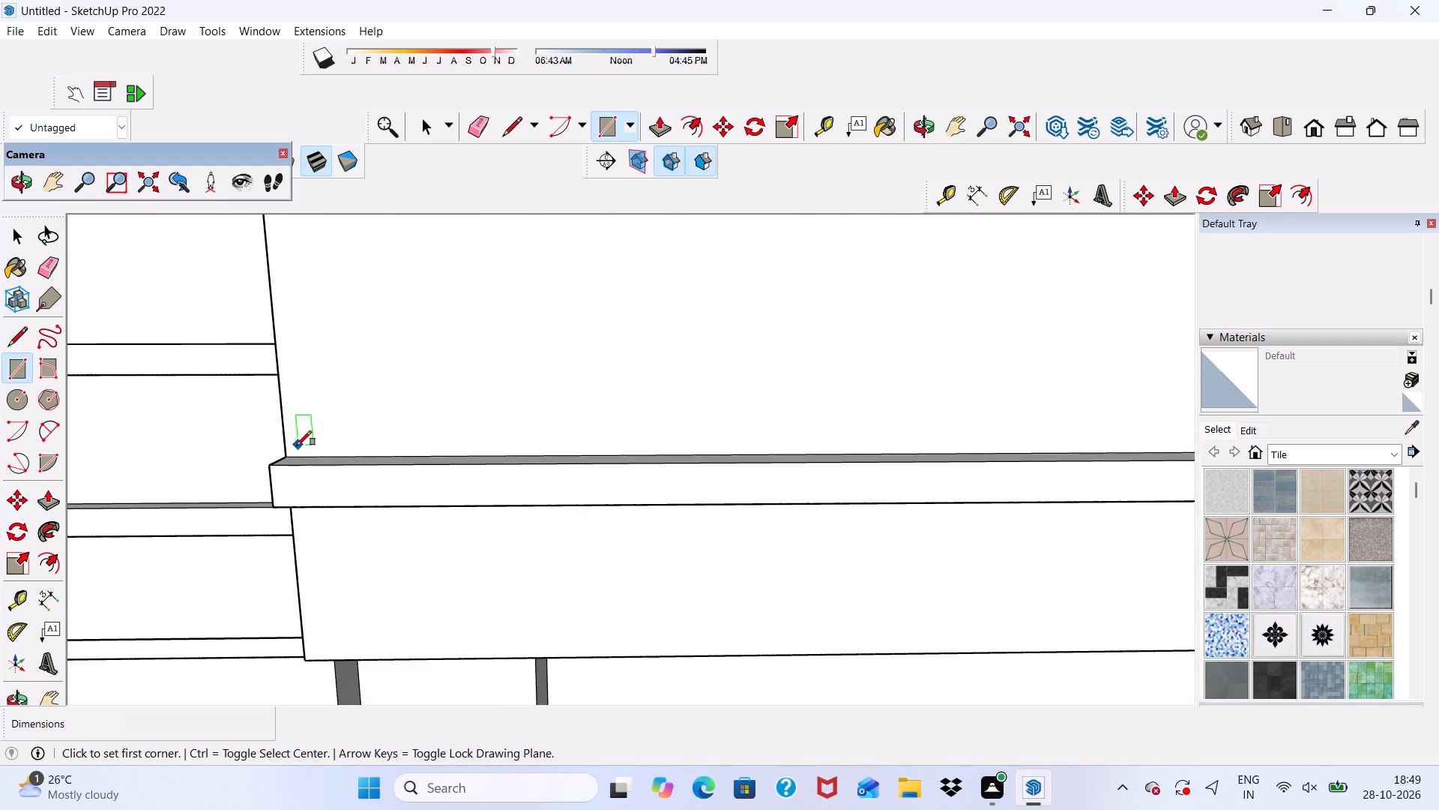
{"action": "left_click", "coordinate": [290, 456]}
{"action": "scroll", "coordinate": [321, 436], "scroll_direction": "down", "scroll_amount": 11}
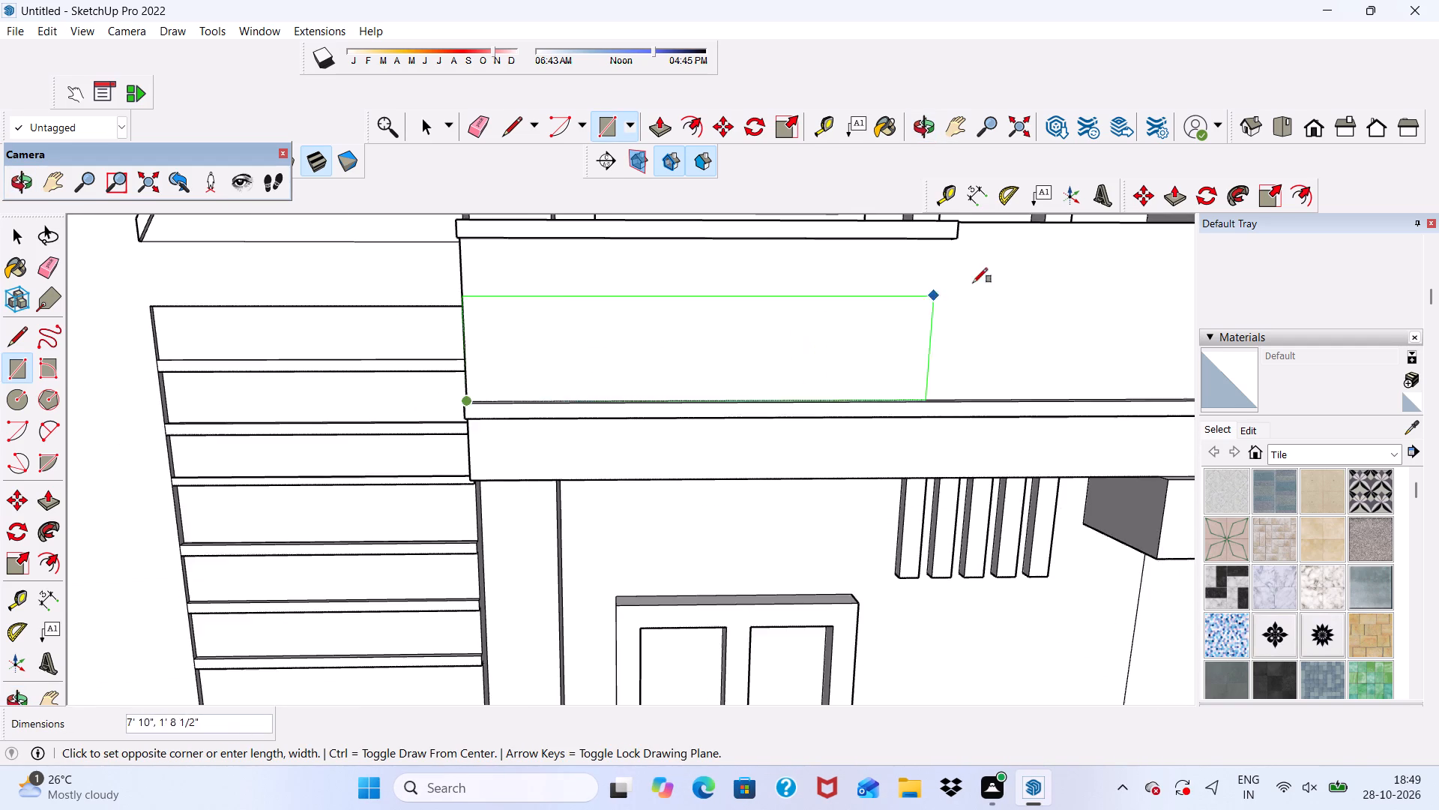
{"action": "middle_click_drag", "start_coordinate": [981, 289], "coordinate": [956, 242]}
{"action": "scroll", "coordinate": [956, 242], "scroll_direction": "up", "scroll_amount": 7}
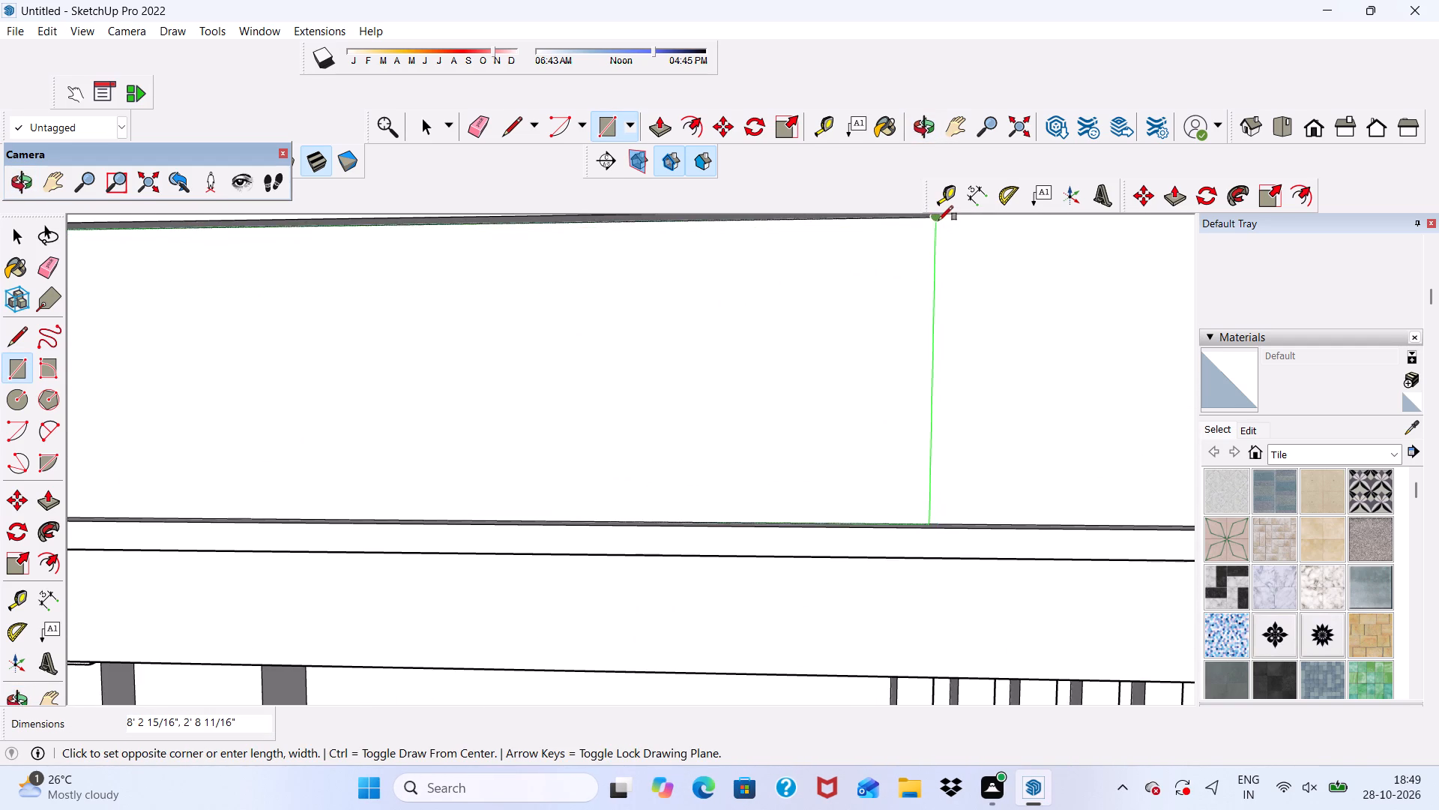
{"action": "left_click", "coordinate": [938, 220]}
{"action": "scroll", "coordinate": [840, 343], "scroll_direction": "down", "scroll_amount": 11}
{"action": "middle_click_drag", "start_coordinate": [794, 379], "coordinate": [811, 445]}
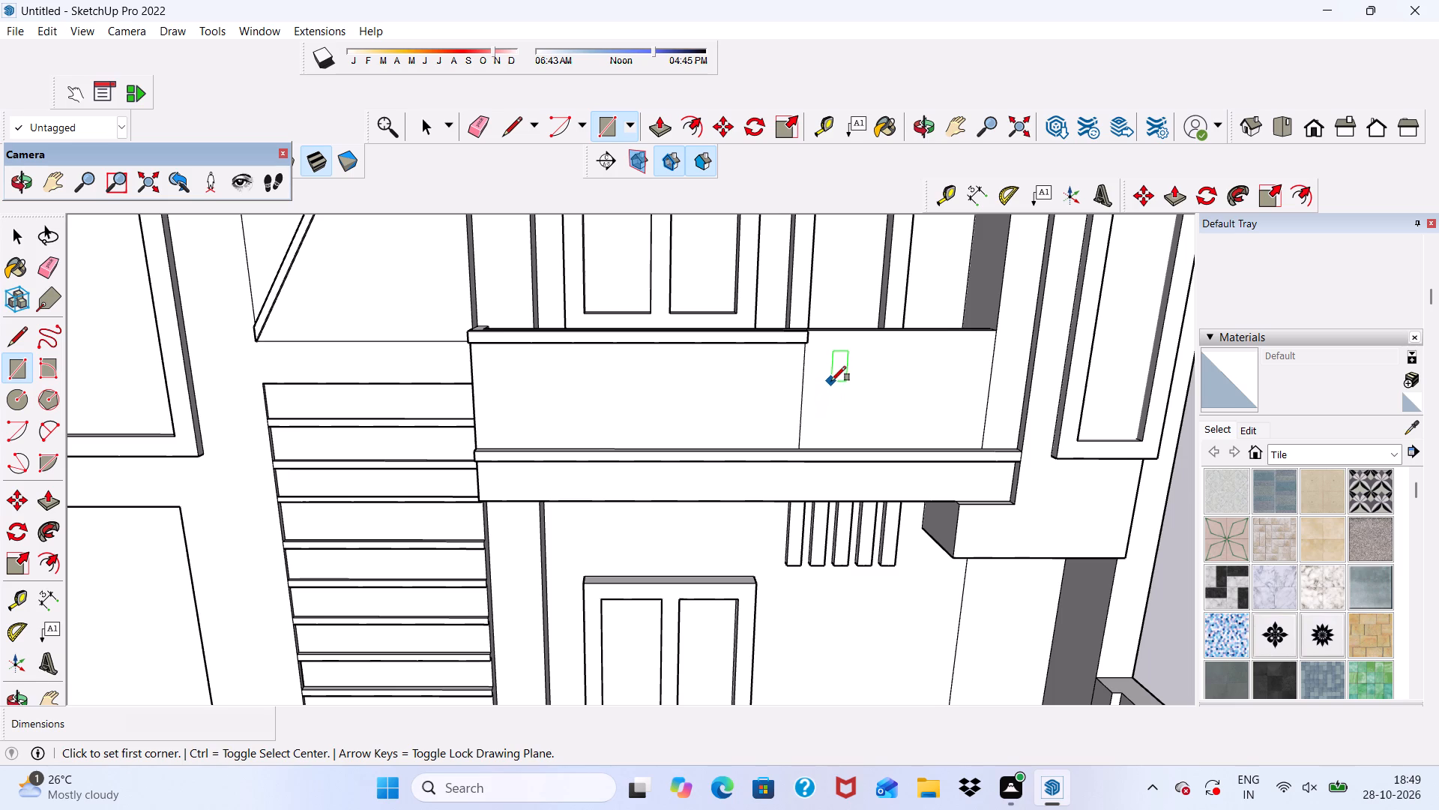
Examine the whole house and its front facade from several angles and in the standard Front view, including the balcony and boundary wall.
{"action": "key", "text": "space"}
{"action": "scroll", "coordinate": [830, 364], "scroll_direction": "down", "scroll_amount": 5}
{"action": "middle_click_drag", "start_coordinate": [823, 354], "coordinate": [853, 270]}
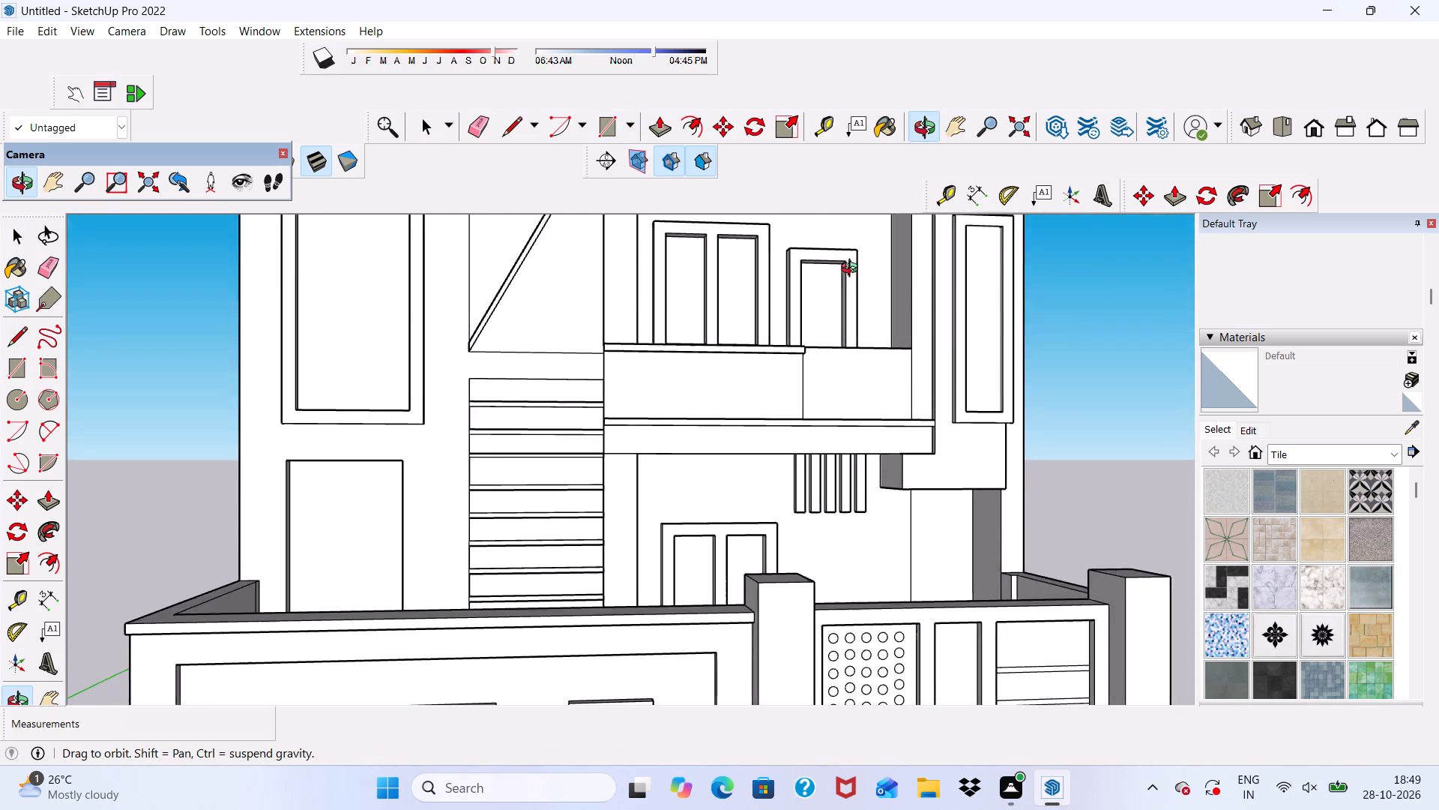
{"action": "middle_click_drag", "start_coordinate": [853, 270], "coordinate": [758, 352]}
{"action": "scroll", "coordinate": [744, 334], "scroll_direction": "down", "scroll_amount": 4}
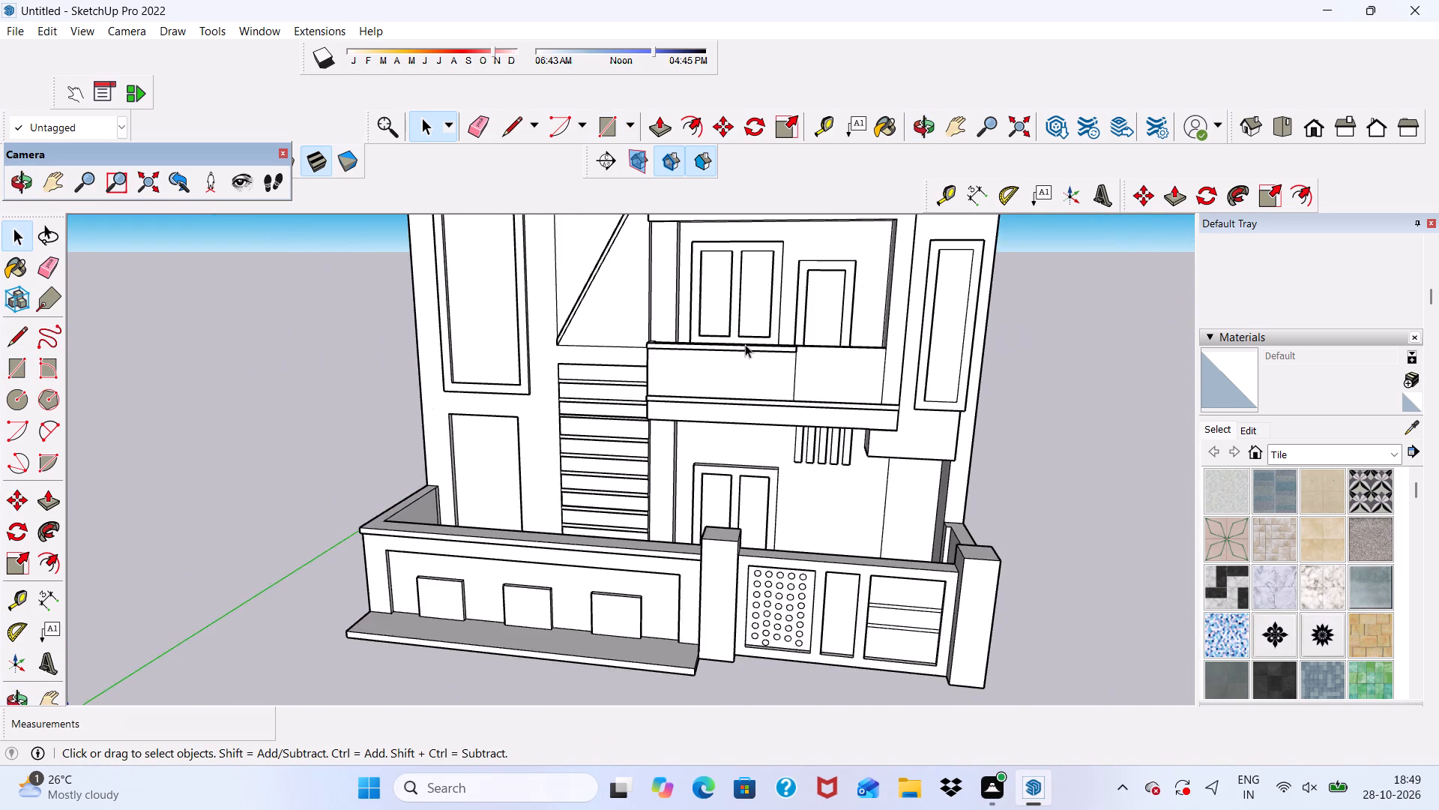
{"action": "scroll", "coordinate": [743, 358], "scroll_direction": "down", "scroll_amount": 6}
{"action": "scroll", "coordinate": [789, 412], "scroll_direction": "down", "scroll_amount": 6}
{"action": "scroll", "coordinate": [694, 277], "scroll_direction": "up", "scroll_amount": 5}
{"action": "scroll", "coordinate": [713, 334], "scroll_direction": "down", "scroll_amount": 3}
{"action": "middle_click_drag", "start_coordinate": [733, 410], "coordinate": [746, 337]}
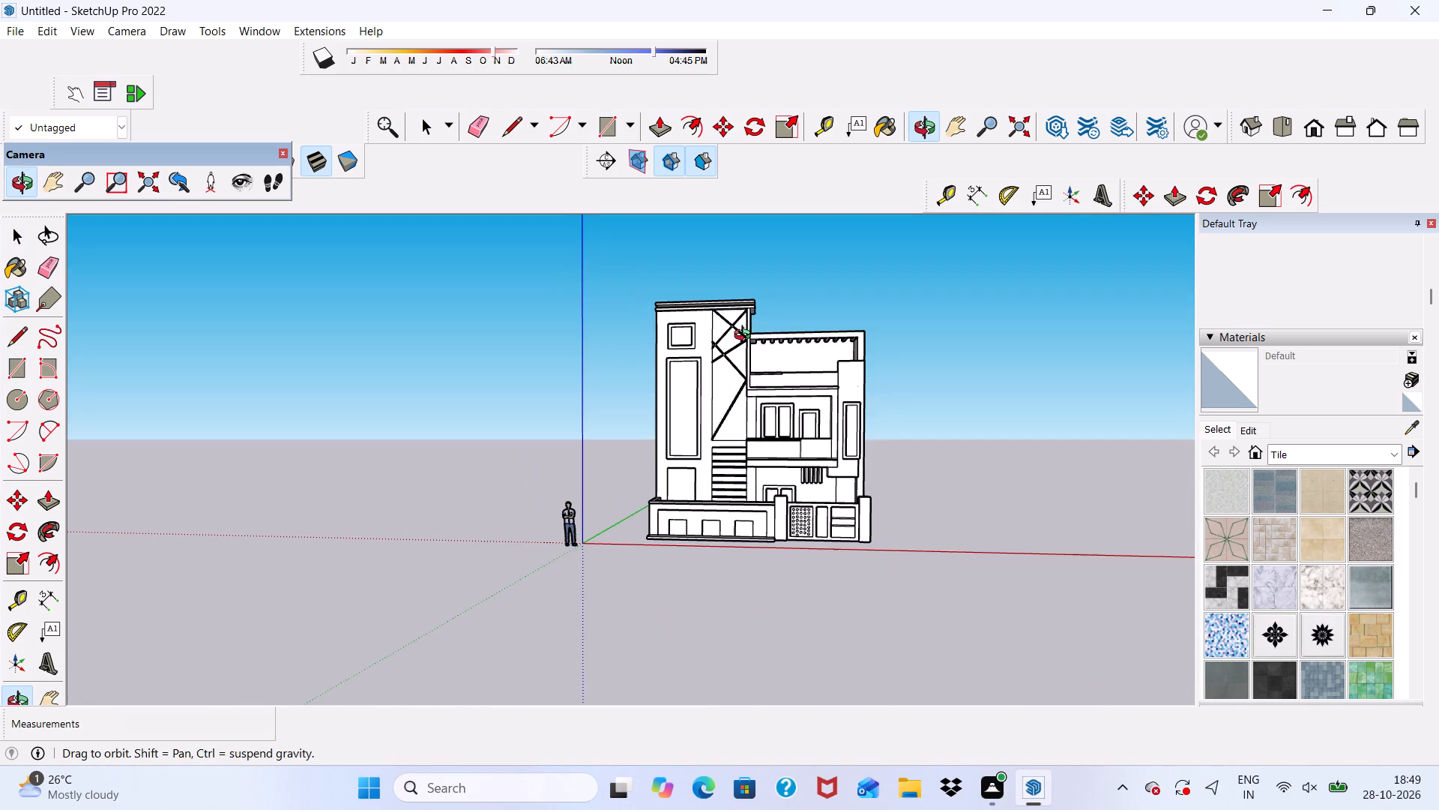
{"action": "middle_click_drag", "start_coordinate": [746, 337], "coordinate": [748, 343]}
{"action": "scroll", "coordinate": [748, 343], "scroll_direction": "up", "scroll_amount": 3}
{"action": "scroll", "coordinate": [748, 397], "scroll_direction": "down", "scroll_amount": 4}
{"action": "middle_click_drag", "start_coordinate": [755, 436], "coordinate": [714, 502]}
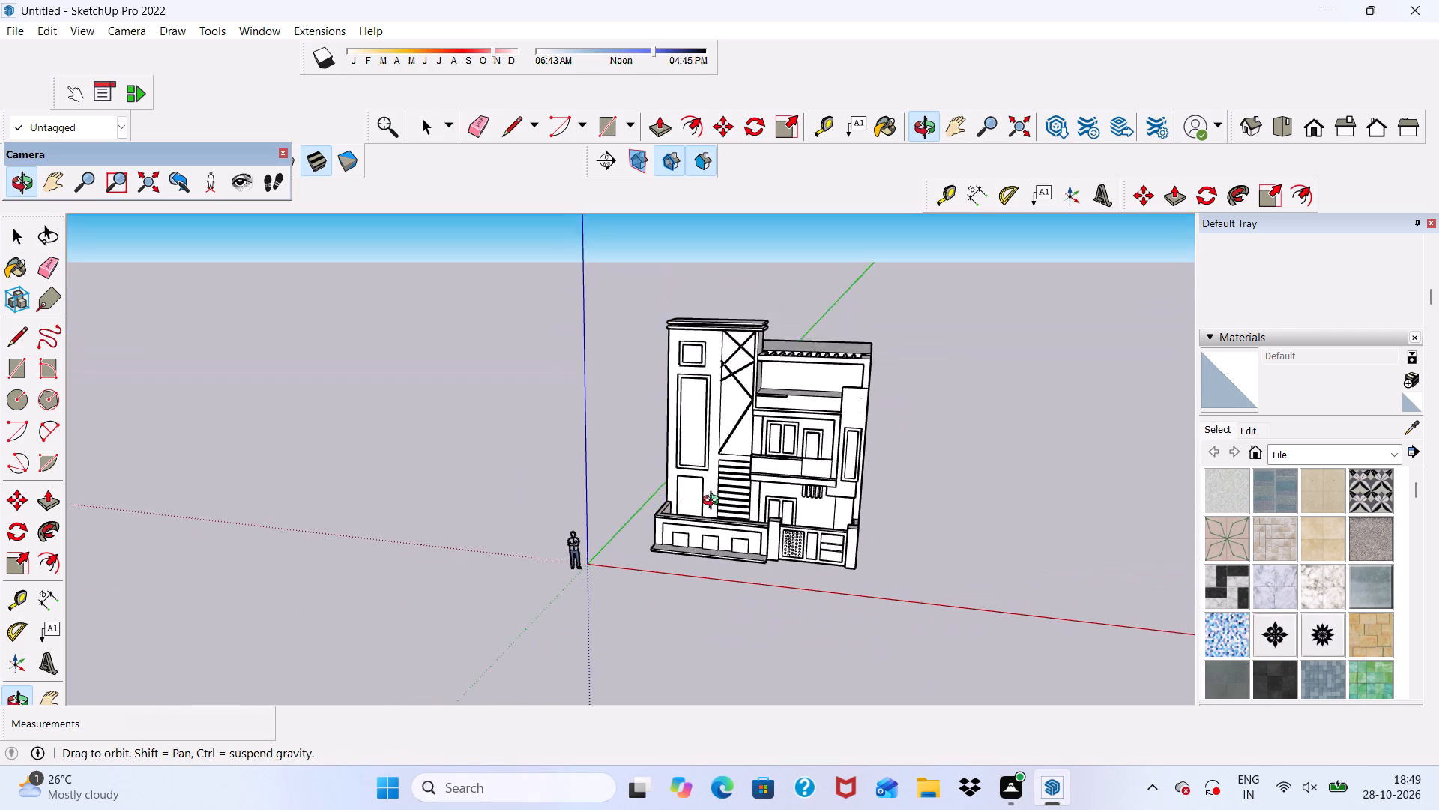
{"action": "middle_click_drag", "start_coordinate": [714, 502], "coordinate": [773, 503]}
{"action": "scroll", "coordinate": [775, 499], "scroll_direction": "up", "scroll_amount": 9}
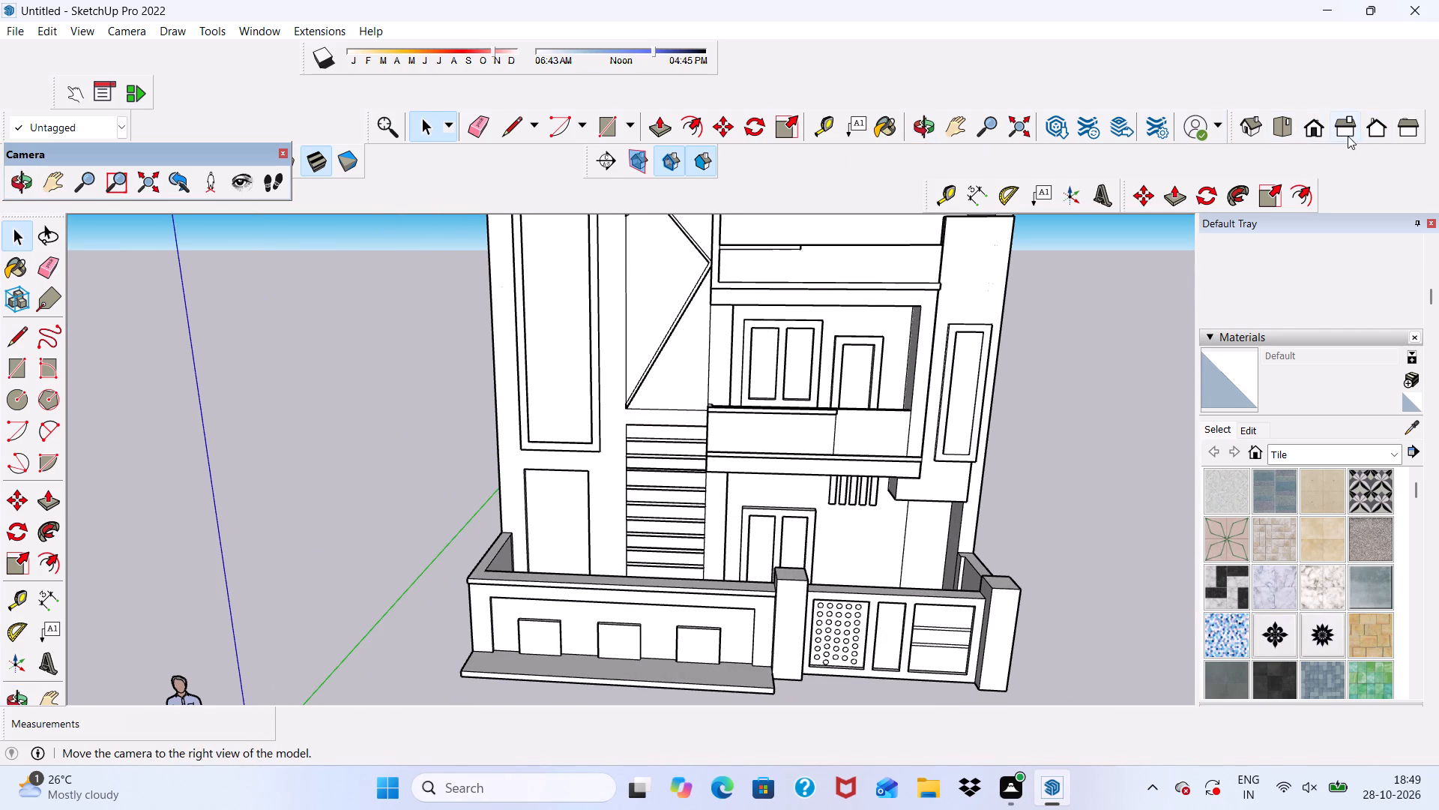
{"action": "left_click", "coordinate": [1309, 129]}
{"action": "scroll", "coordinate": [887, 385], "scroll_direction": "down", "scroll_amount": 4}
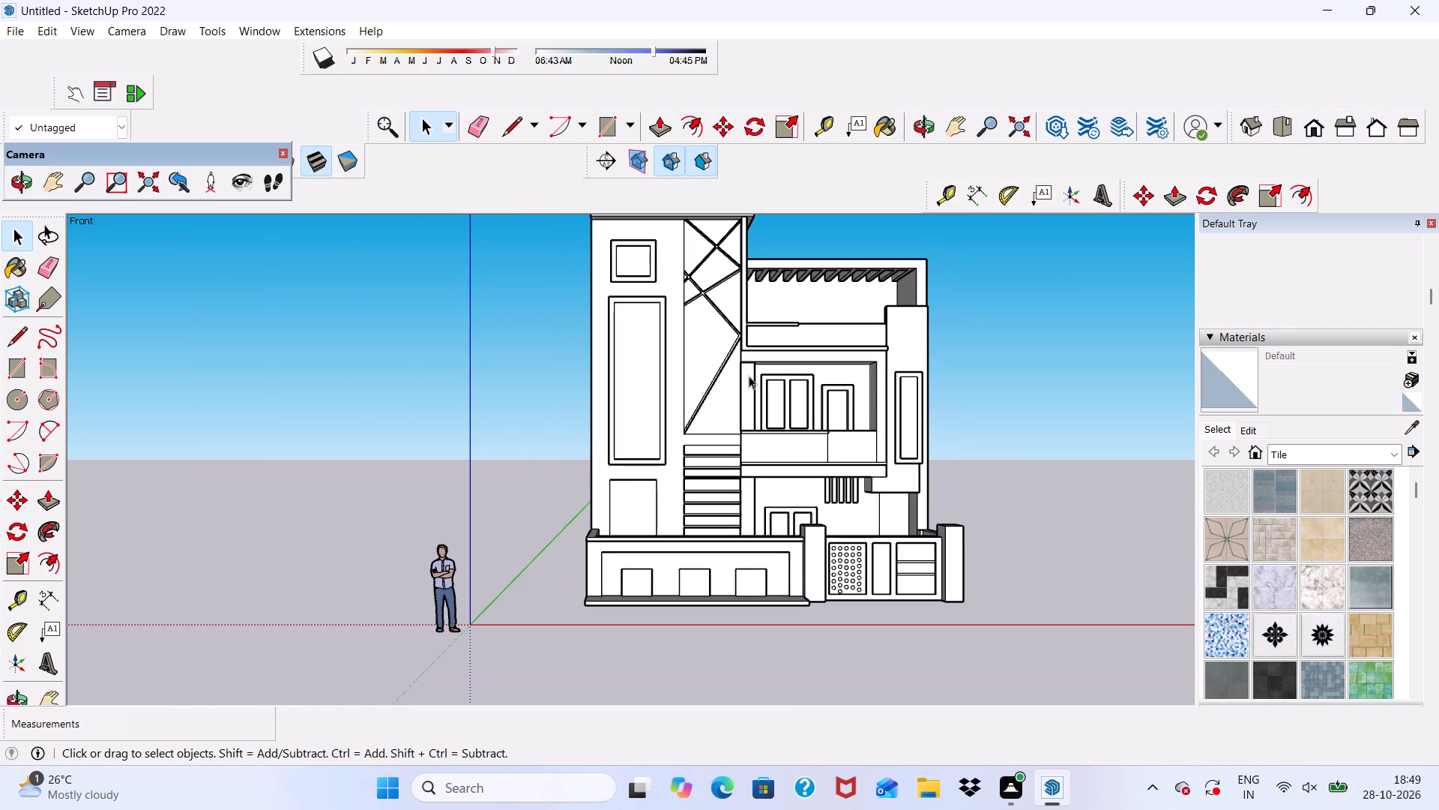
{"action": "scroll", "coordinate": [750, 376], "scroll_direction": "up", "scroll_amount": 4}
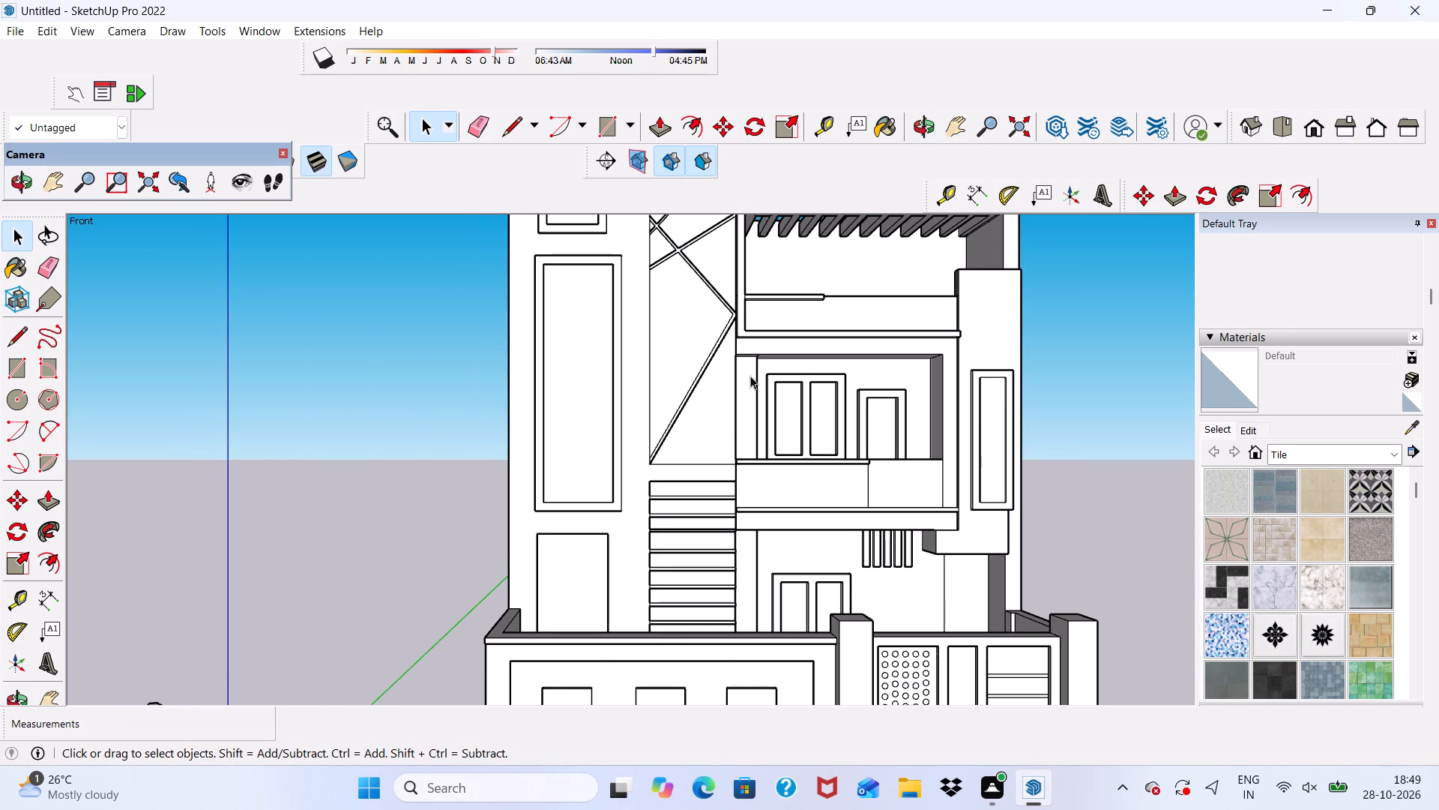
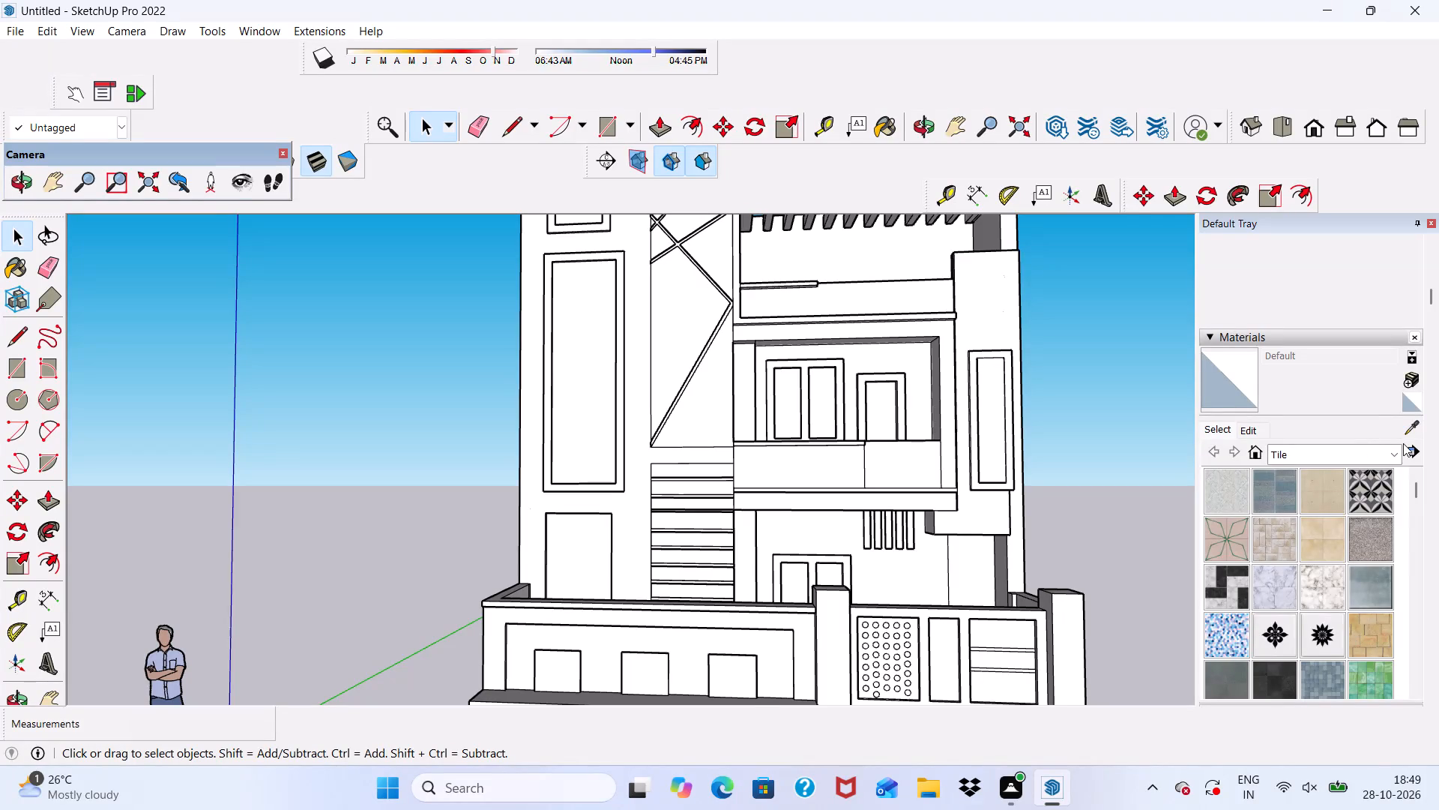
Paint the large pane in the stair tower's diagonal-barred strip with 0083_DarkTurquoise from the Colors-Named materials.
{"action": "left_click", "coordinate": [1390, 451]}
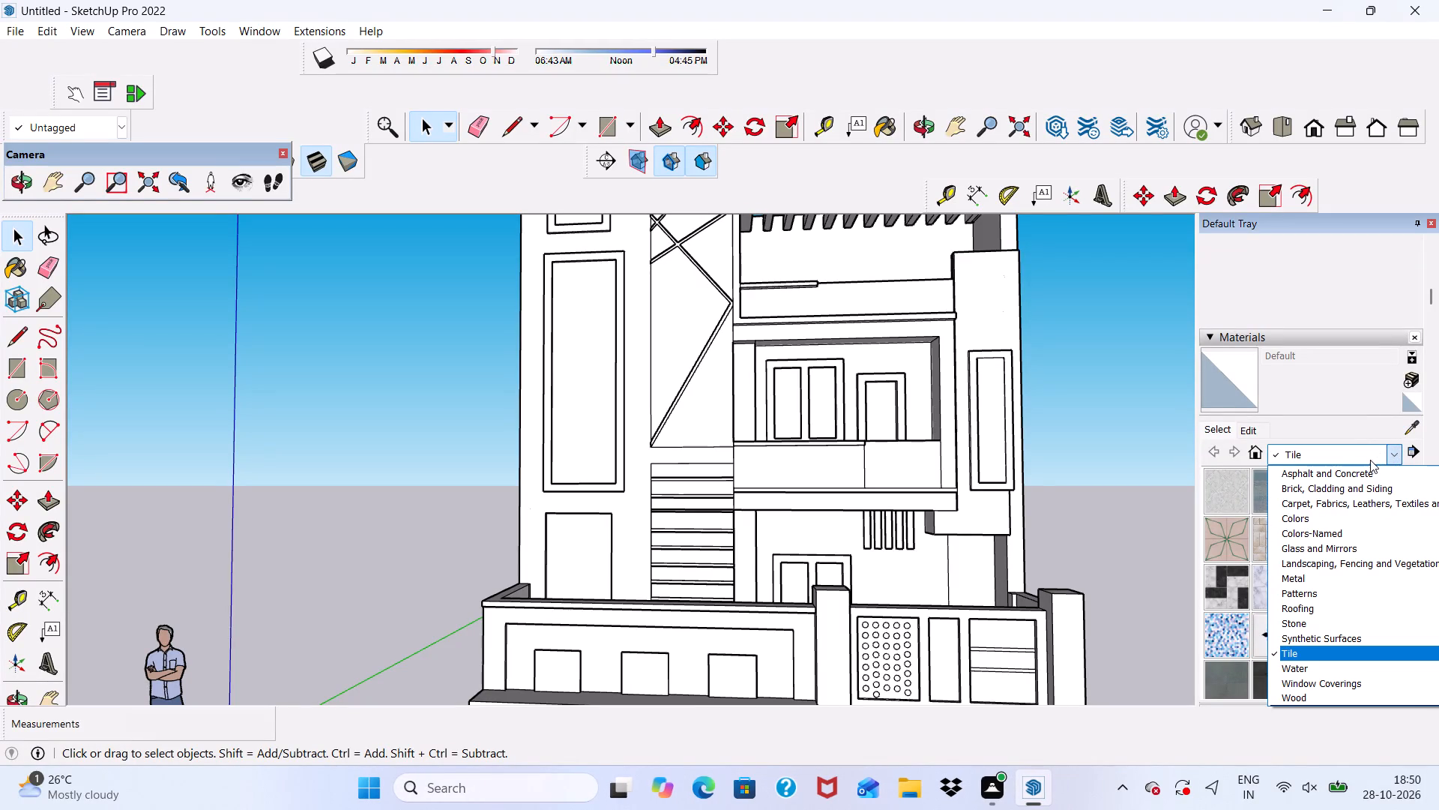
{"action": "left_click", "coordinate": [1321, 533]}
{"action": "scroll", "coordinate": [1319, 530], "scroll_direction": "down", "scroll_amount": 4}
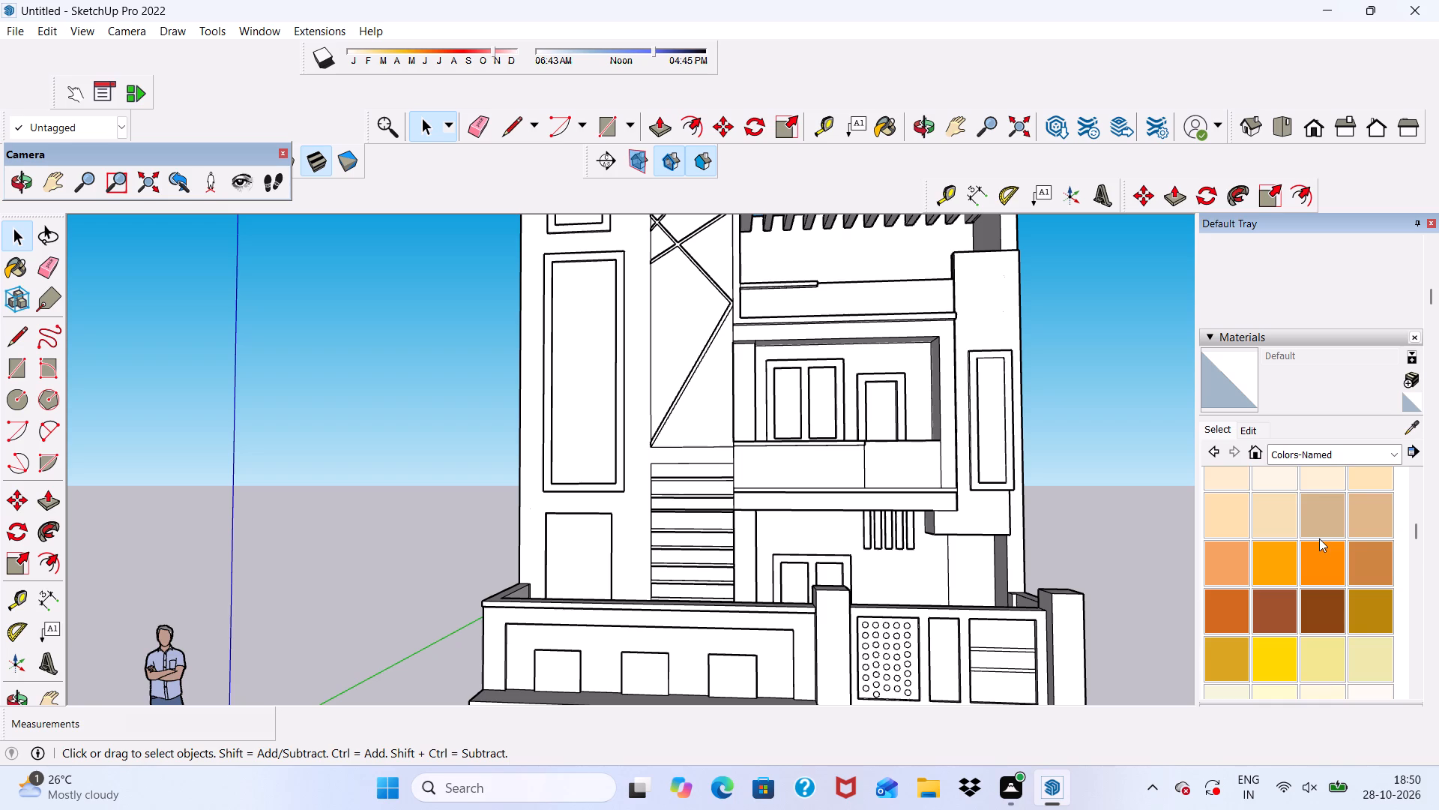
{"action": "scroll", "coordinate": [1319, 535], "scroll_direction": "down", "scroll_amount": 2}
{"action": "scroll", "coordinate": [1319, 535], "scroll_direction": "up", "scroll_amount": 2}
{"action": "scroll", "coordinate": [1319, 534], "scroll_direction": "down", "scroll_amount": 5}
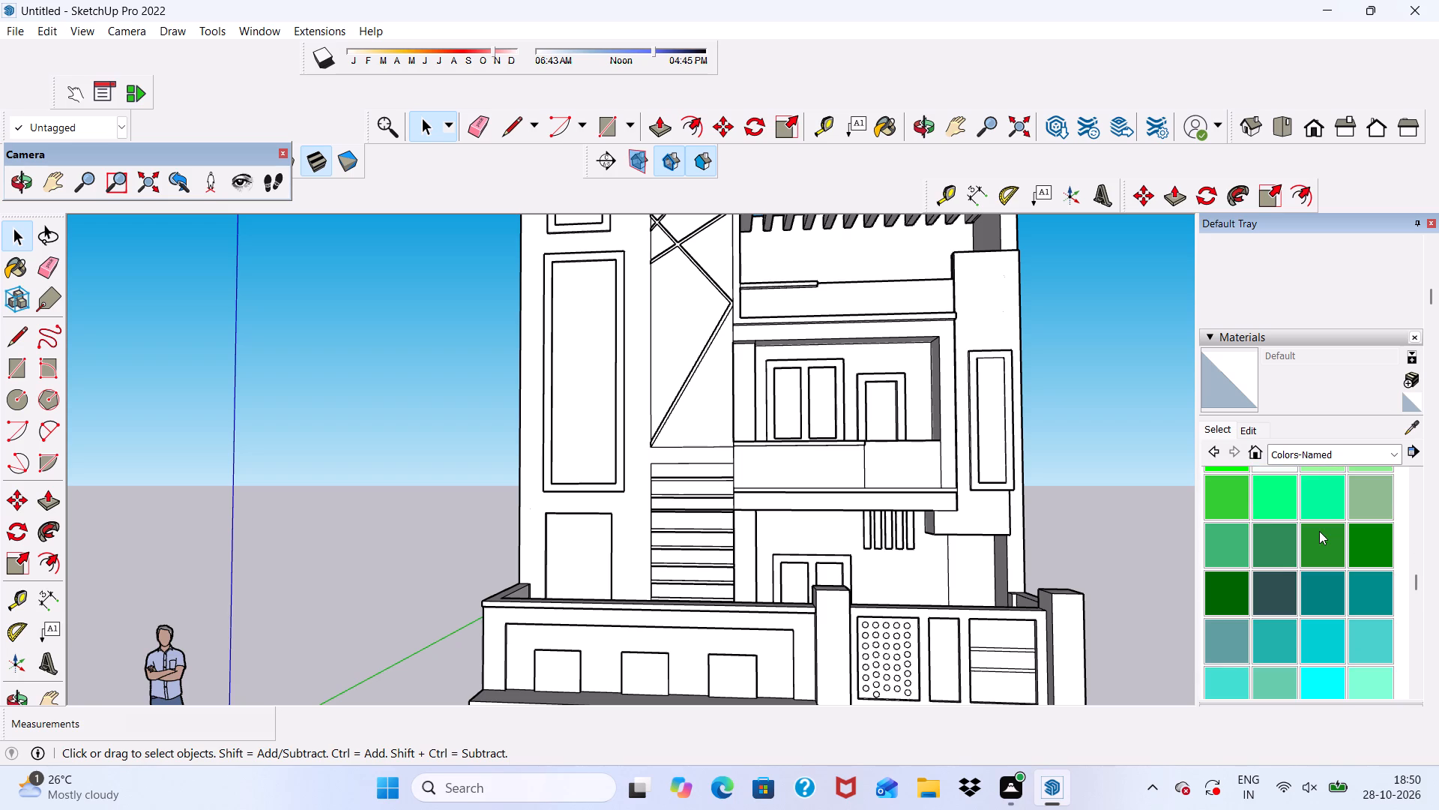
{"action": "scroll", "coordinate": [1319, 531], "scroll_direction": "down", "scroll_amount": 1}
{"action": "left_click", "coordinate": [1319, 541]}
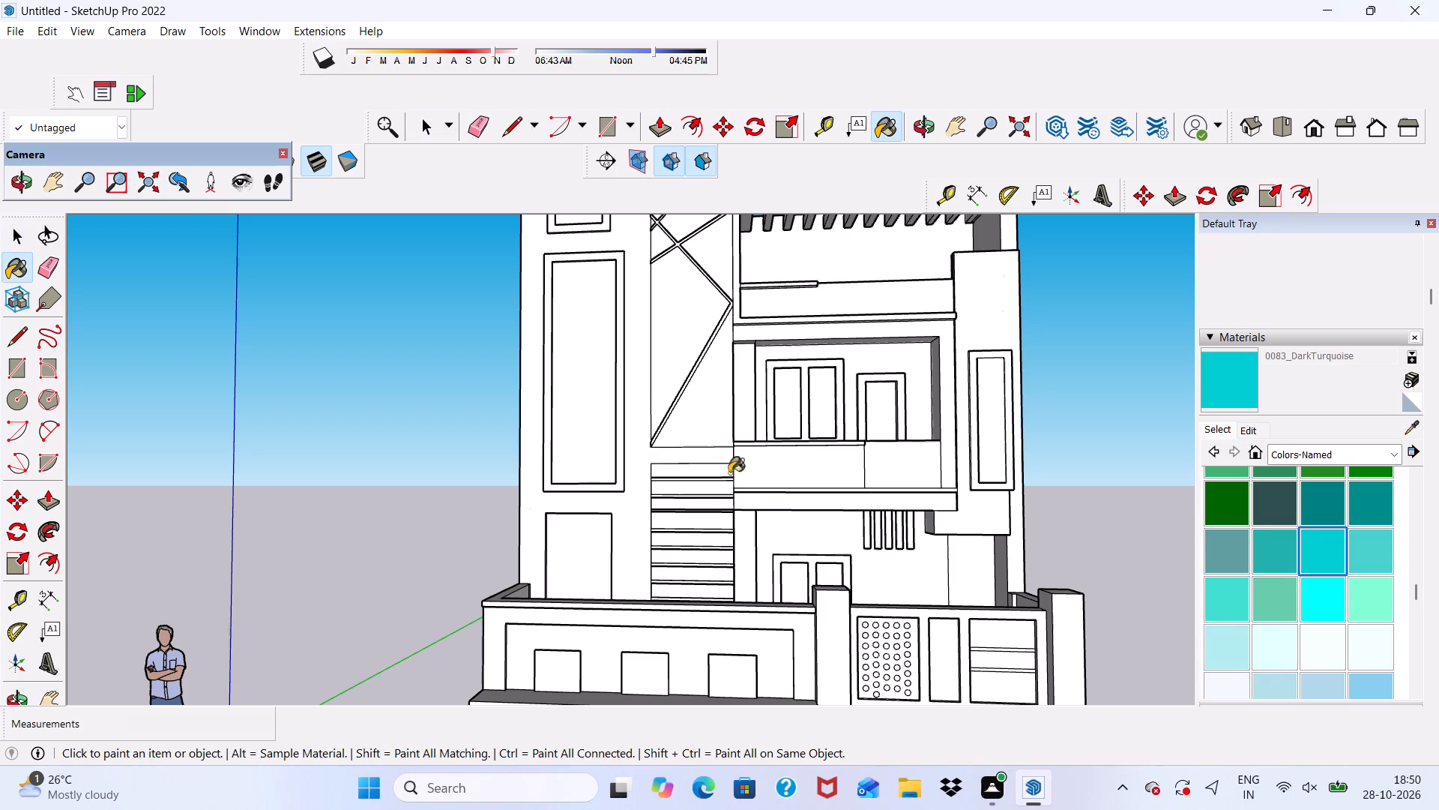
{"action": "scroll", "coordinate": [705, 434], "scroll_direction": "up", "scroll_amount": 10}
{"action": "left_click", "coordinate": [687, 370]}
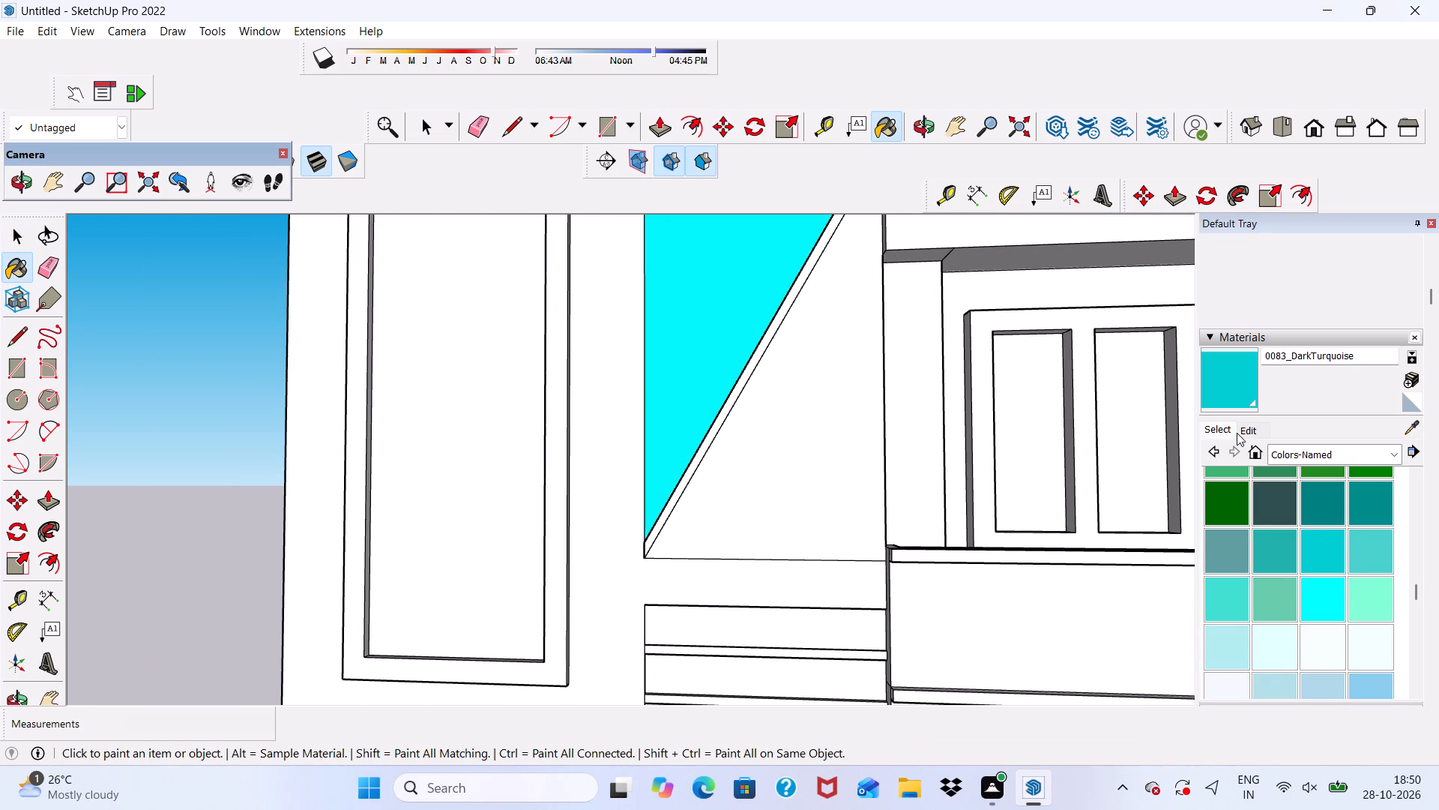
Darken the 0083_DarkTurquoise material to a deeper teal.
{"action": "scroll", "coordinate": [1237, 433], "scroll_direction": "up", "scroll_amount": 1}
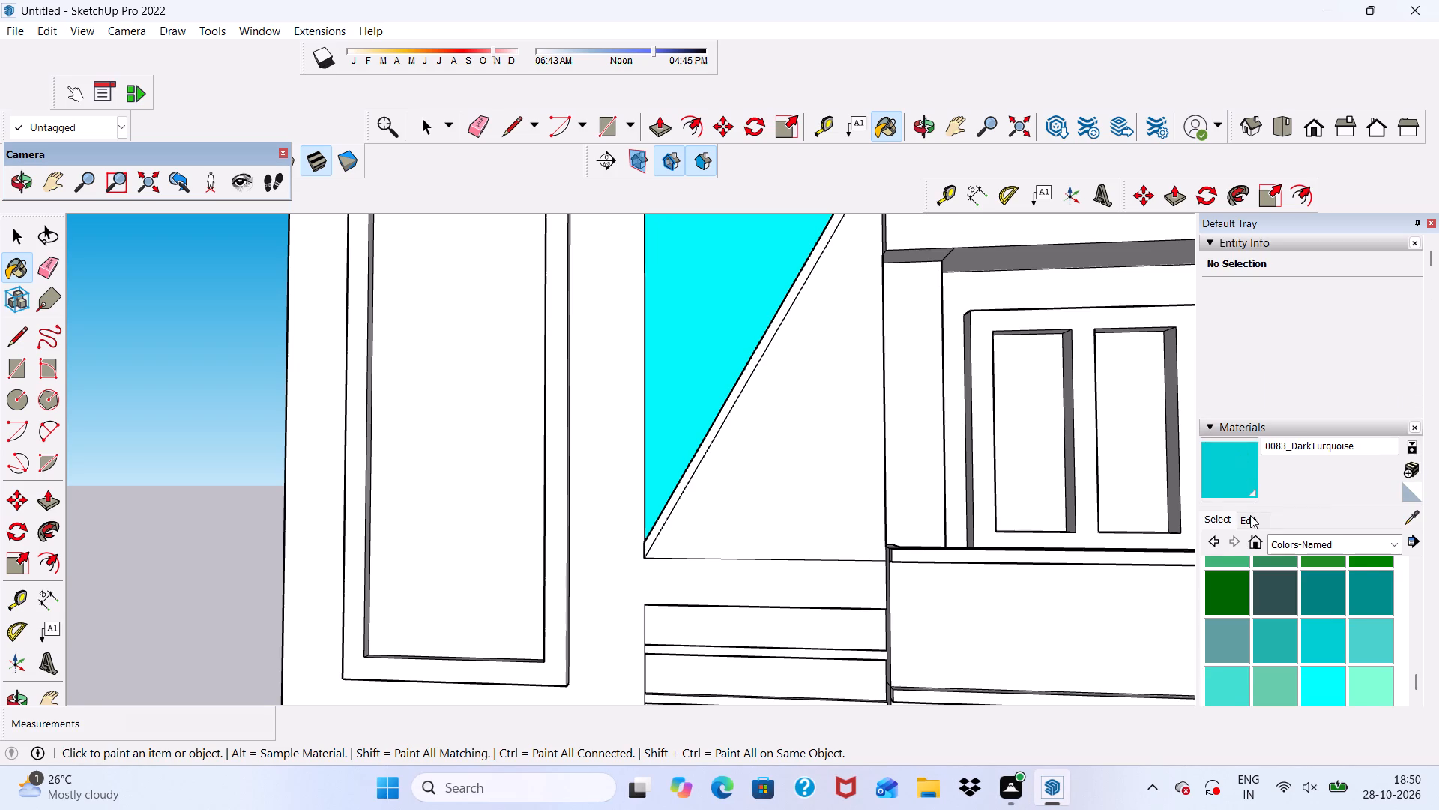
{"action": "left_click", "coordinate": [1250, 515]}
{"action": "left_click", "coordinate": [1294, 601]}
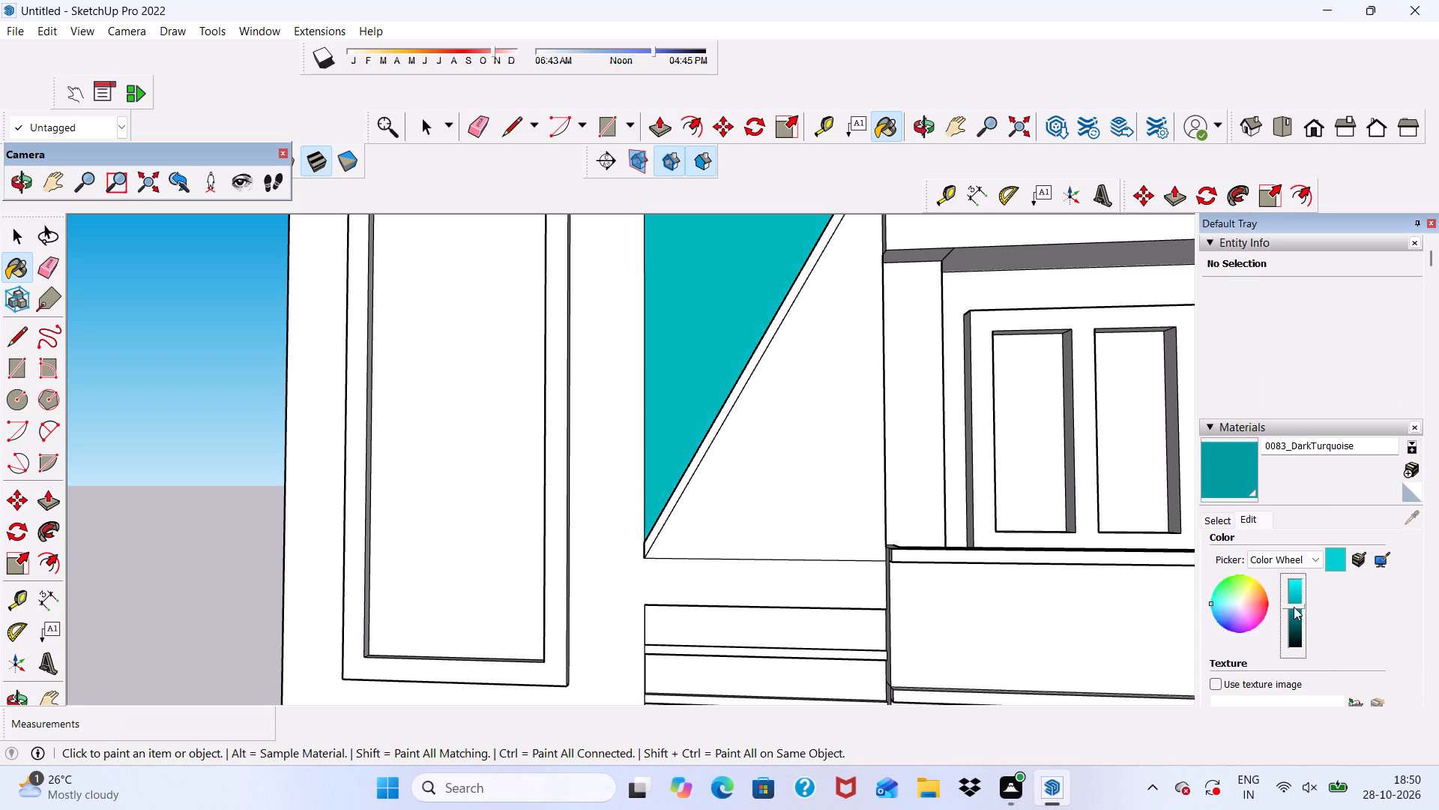
Paint the large pane and the triangular pane below it in the stair tower's strip with 0097_DeepSkyBlue.
{"action": "scroll", "coordinate": [758, 514], "scroll_direction": "down", "scroll_amount": 10}
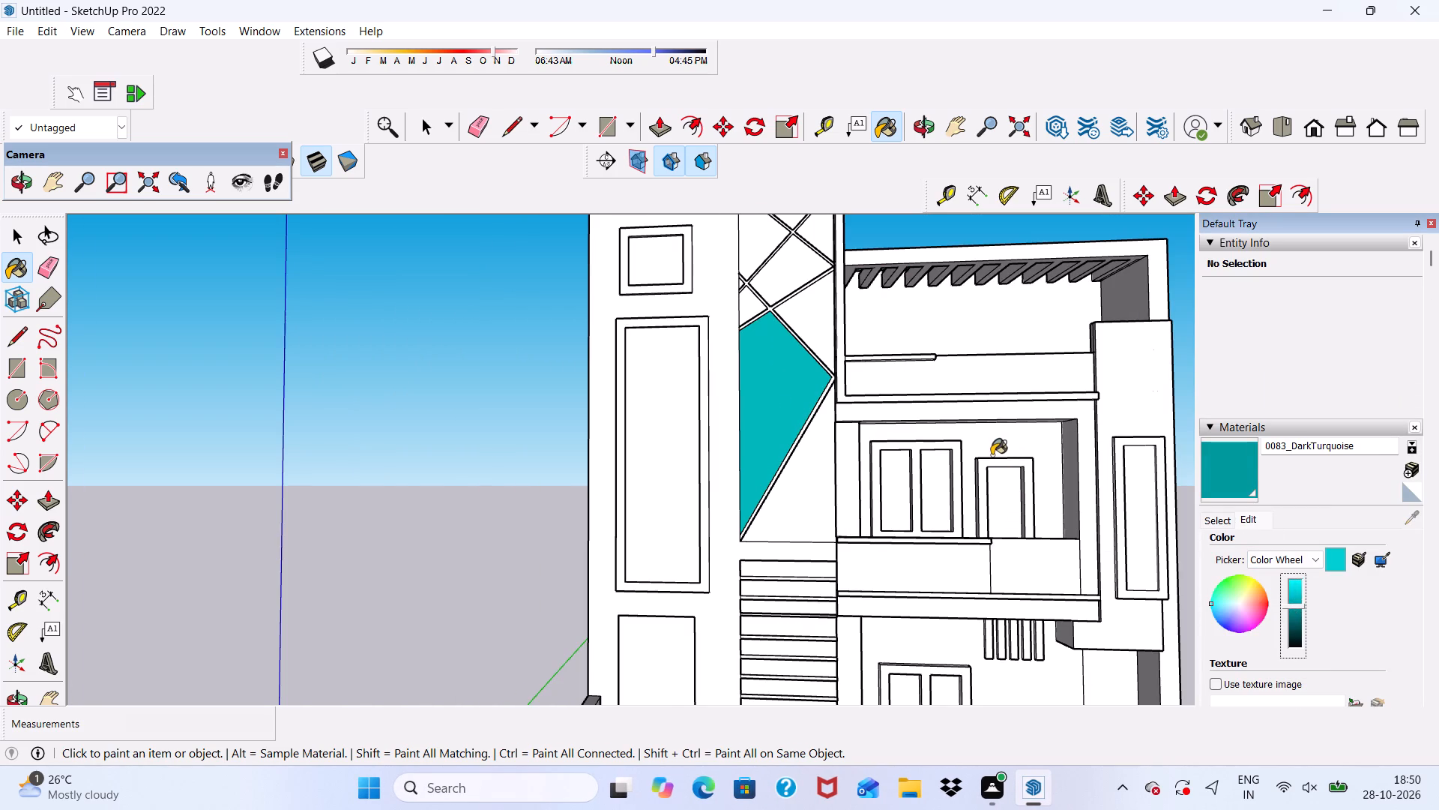
{"action": "left_click", "coordinate": [1216, 521]}
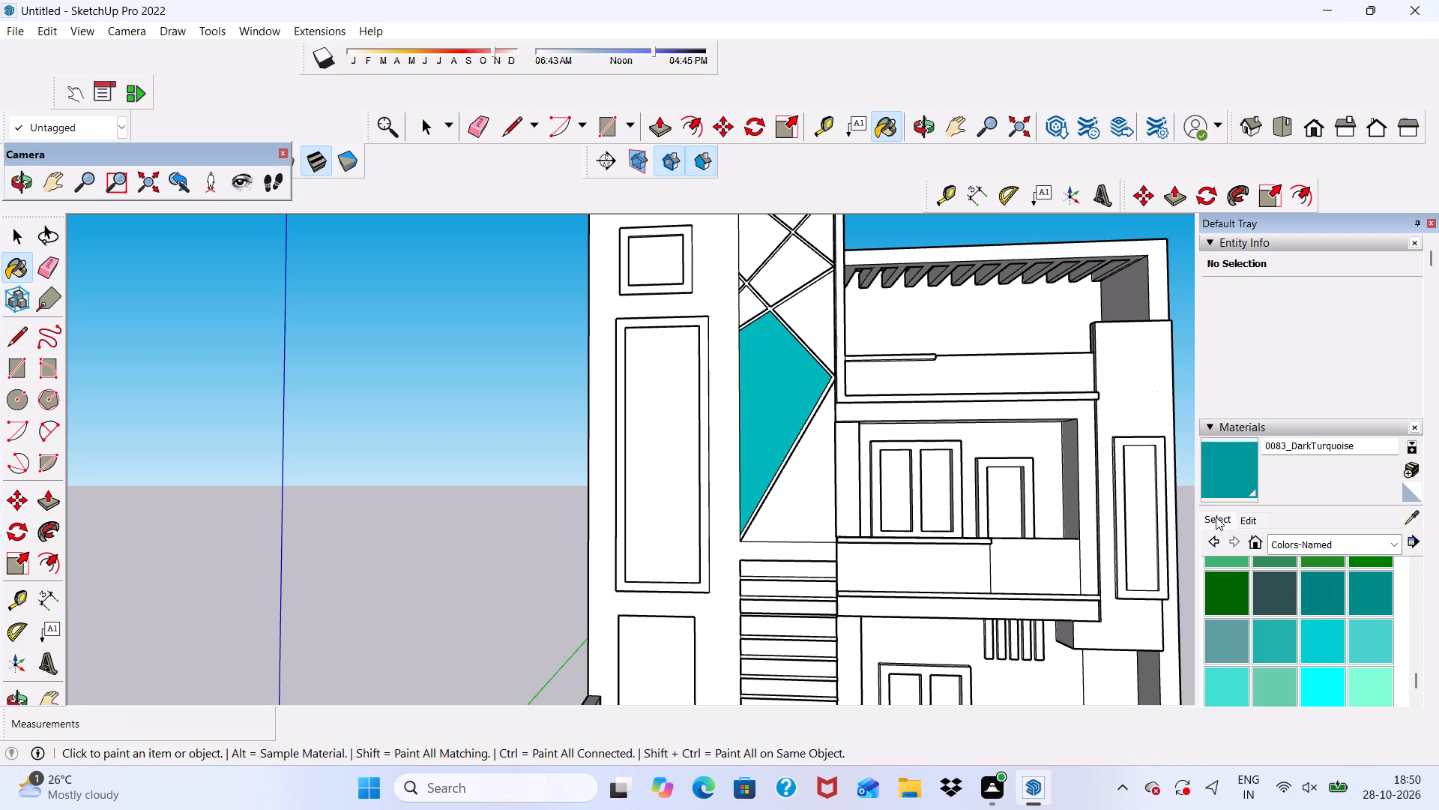
{"action": "scroll", "coordinate": [1313, 613], "scroll_direction": "down", "scroll_amount": 2}
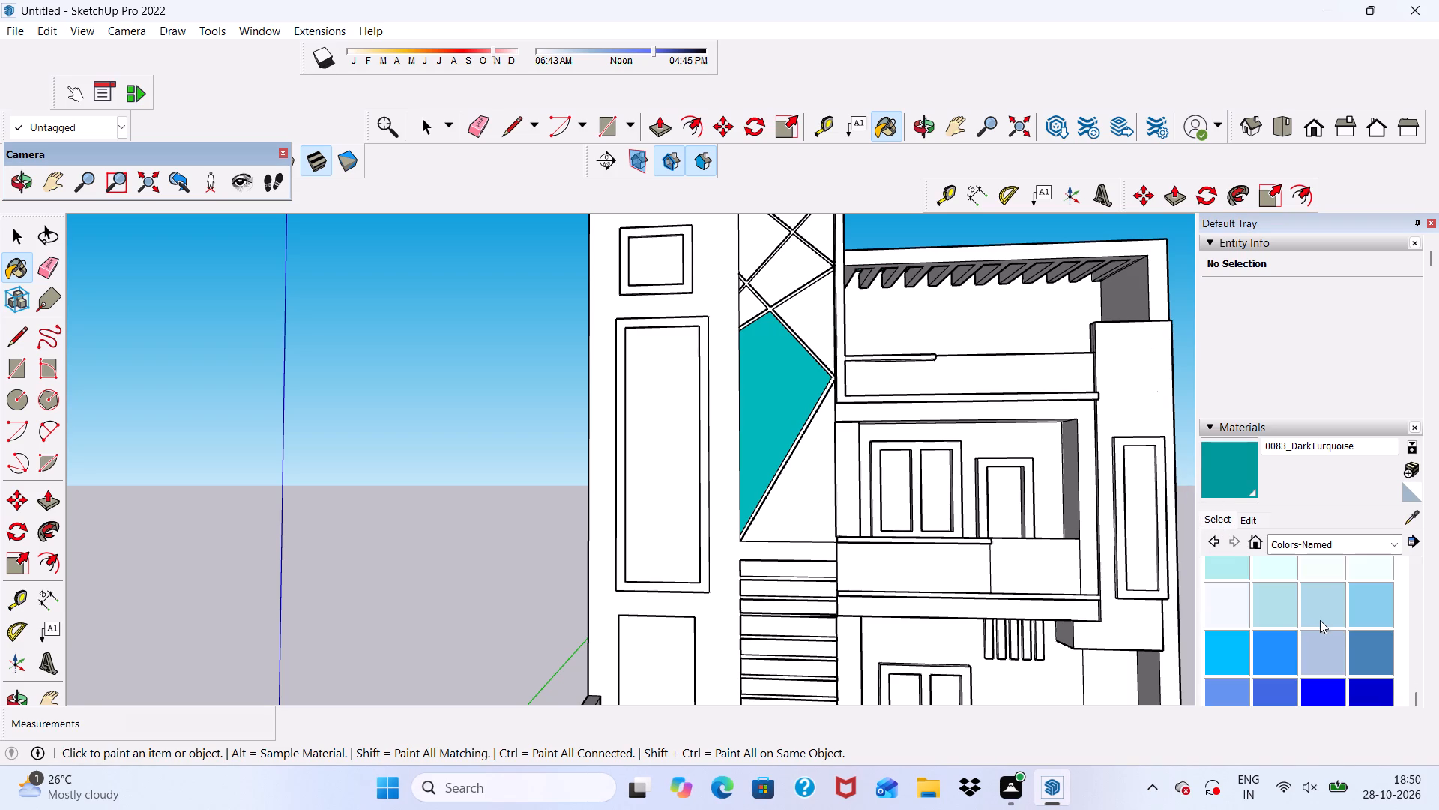
{"action": "scroll", "coordinate": [1320, 620], "scroll_direction": "down", "scroll_amount": 1}
{"action": "scroll", "coordinate": [1288, 616], "scroll_direction": "up", "scroll_amount": 1}
{"action": "scroll", "coordinate": [1279, 617], "scroll_direction": "down", "scroll_amount": 1}
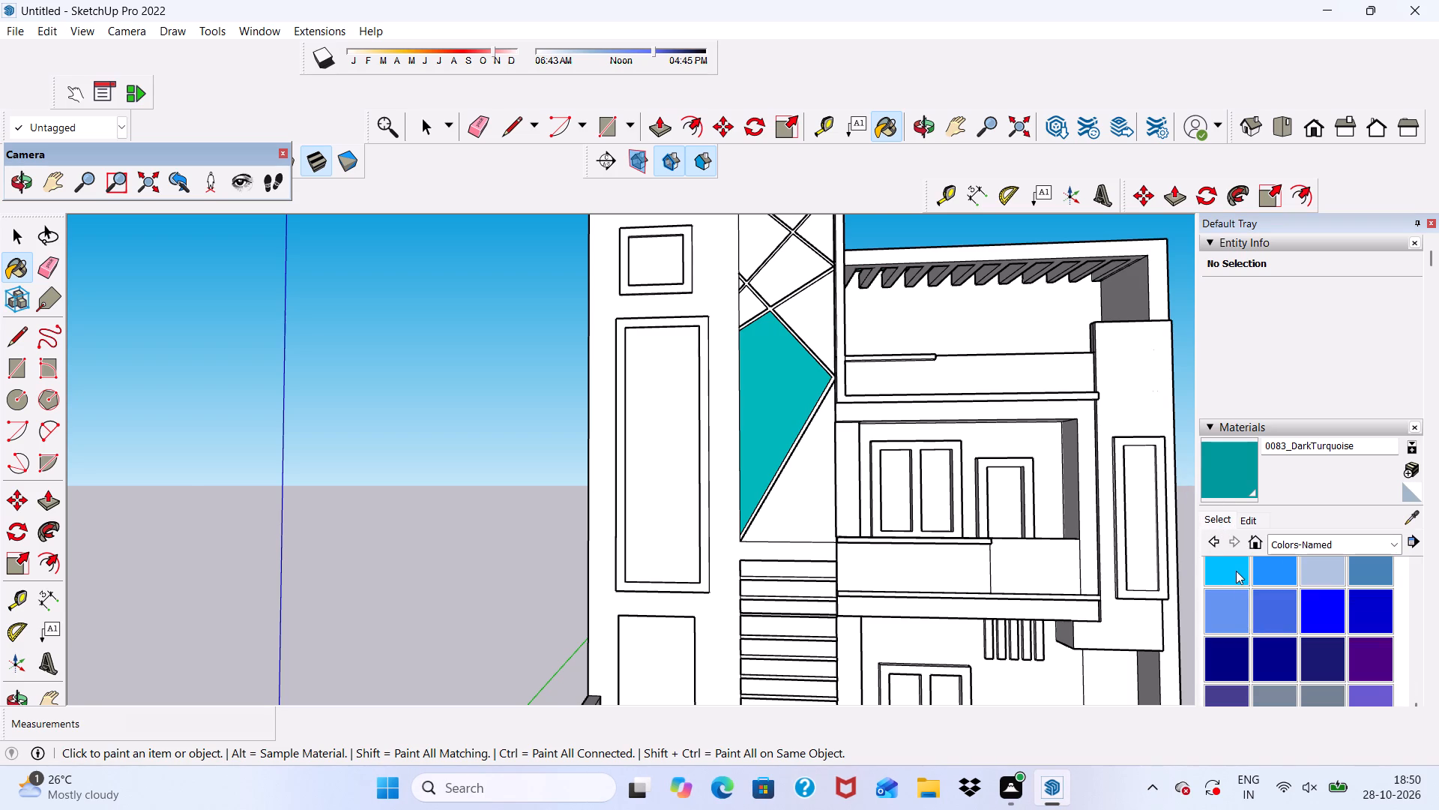
{"action": "left_click", "coordinate": [1236, 571]}
{"action": "scroll", "coordinate": [761, 382], "scroll_direction": "up", "scroll_amount": 1}
{"action": "left_click", "coordinate": [758, 373]}
{"action": "scroll", "coordinate": [827, 491], "scroll_direction": "up", "scroll_amount": 3}
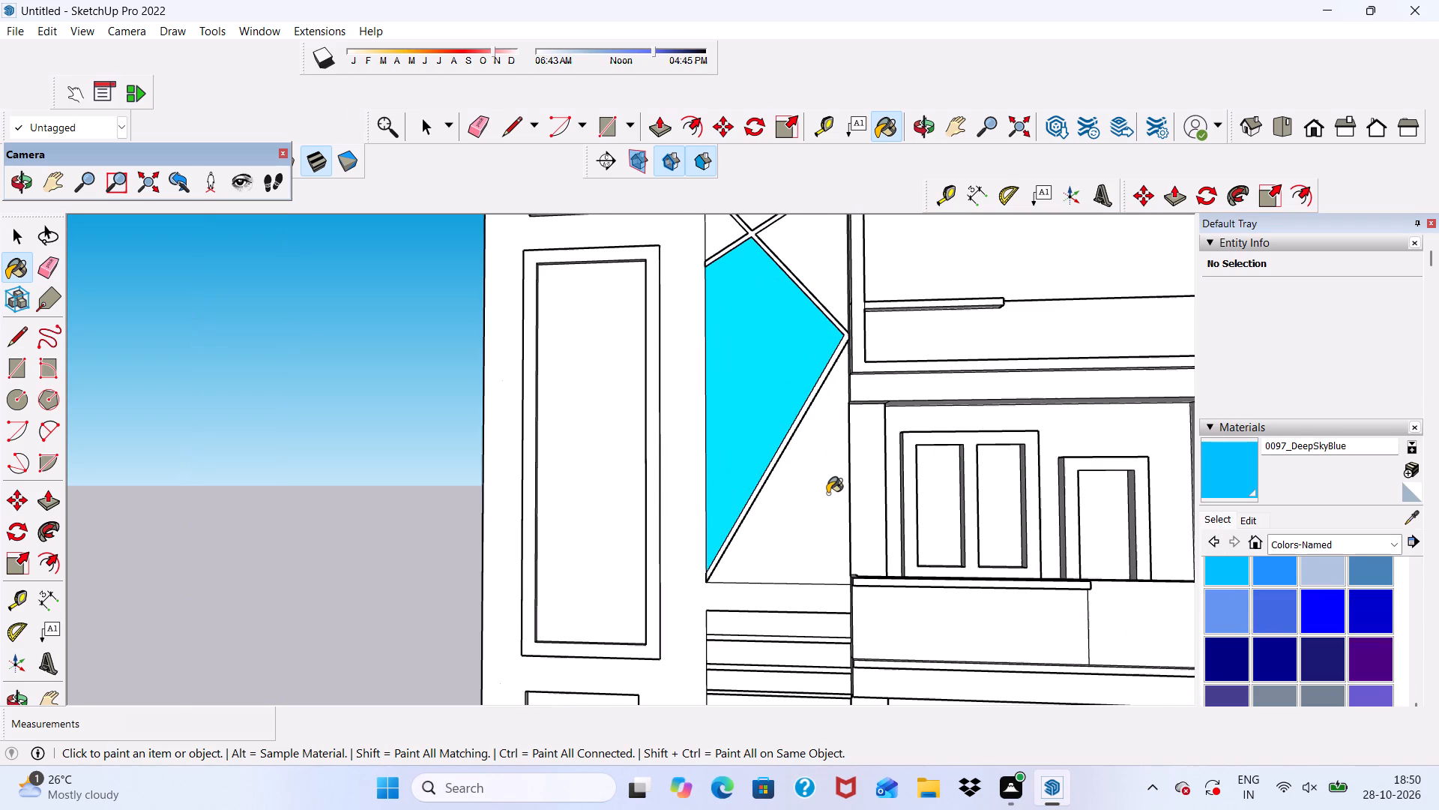
{"action": "scroll", "coordinate": [817, 490], "scroll_direction": "up", "scroll_amount": 3}
{"action": "left_click", "coordinate": [817, 490]}
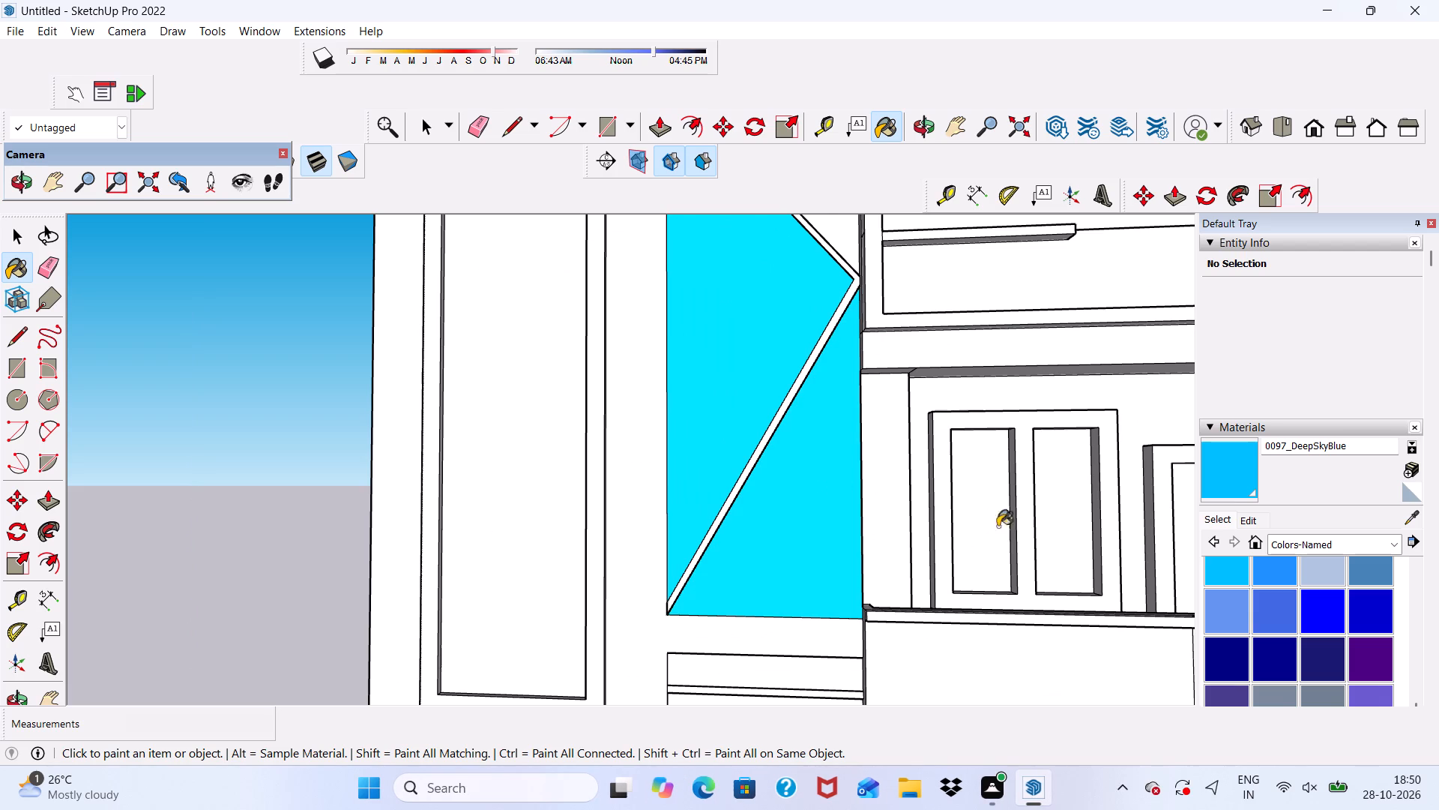
Darken the 0097_DeepSkyBlue material slightly.
{"action": "left_click", "coordinate": [1239, 523]}
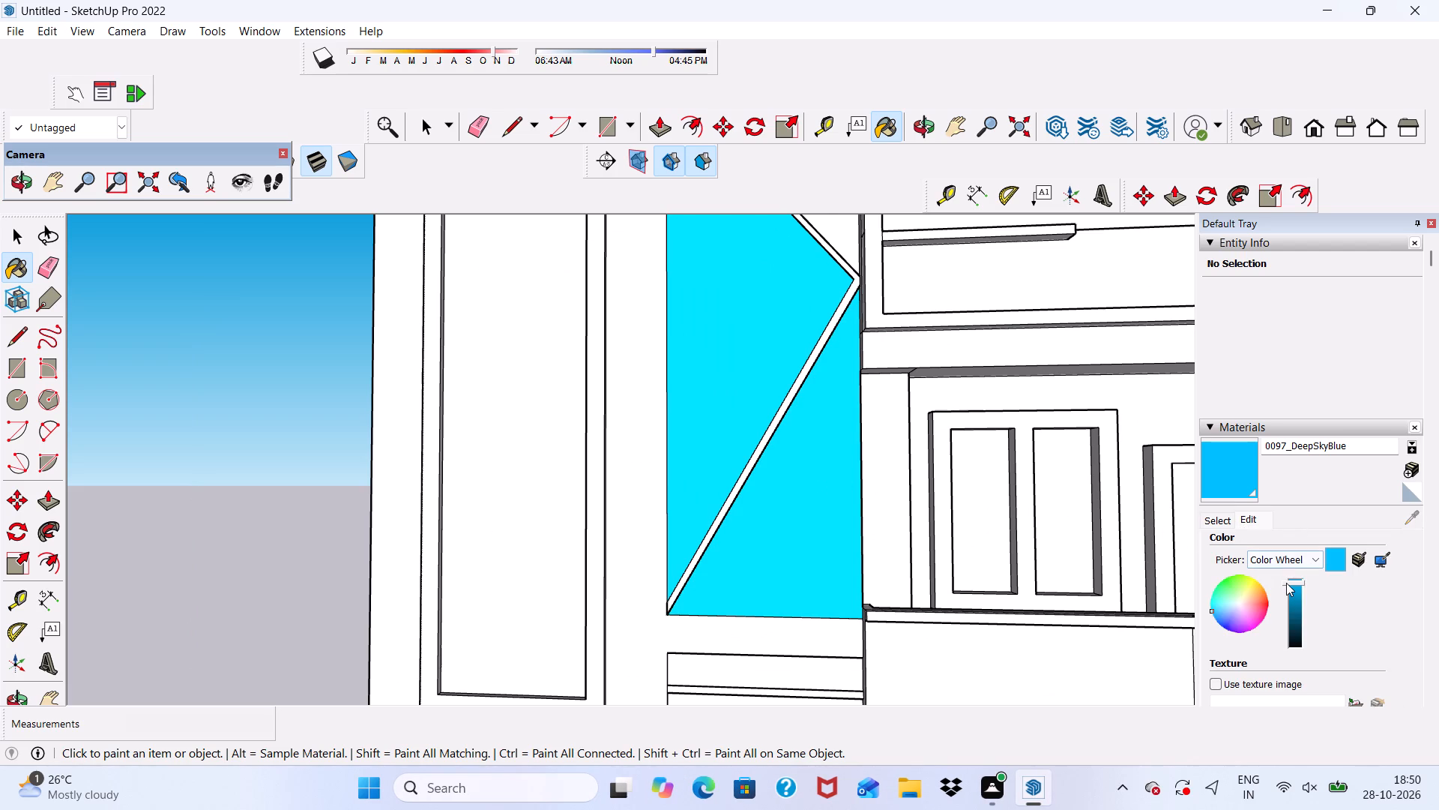
{"action": "left_click_drag", "start_coordinate": [1287, 583], "coordinate": [1292, 587]}
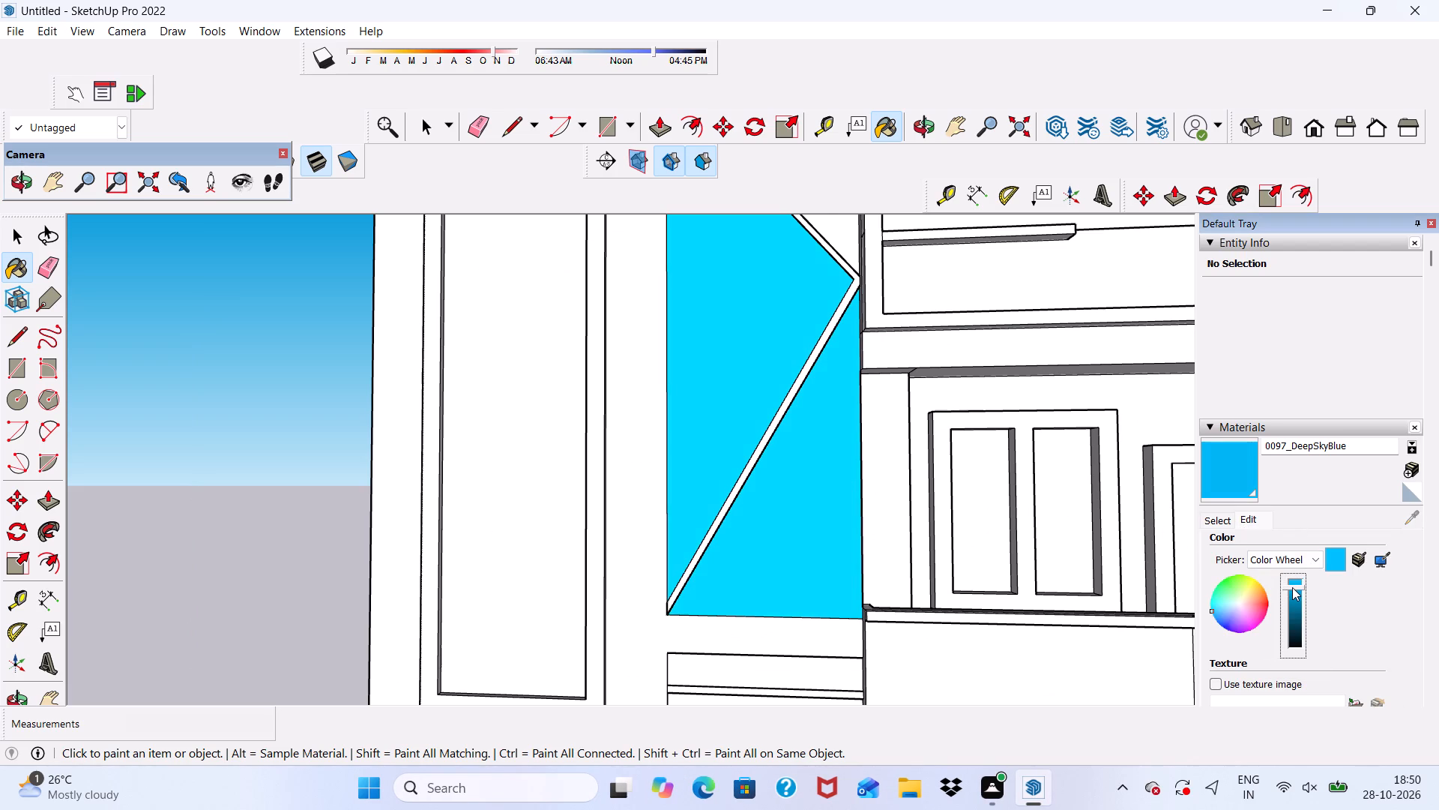
{"action": "left_click_drag", "start_coordinate": [1292, 587], "coordinate": [1294, 589]}
Paint the upper panes between the stair tower's crossing diagonal bars with the darkened 0097_DeepSkyBlue.
{"action": "scroll", "coordinate": [744, 502], "scroll_direction": "down", "scroll_amount": 4}
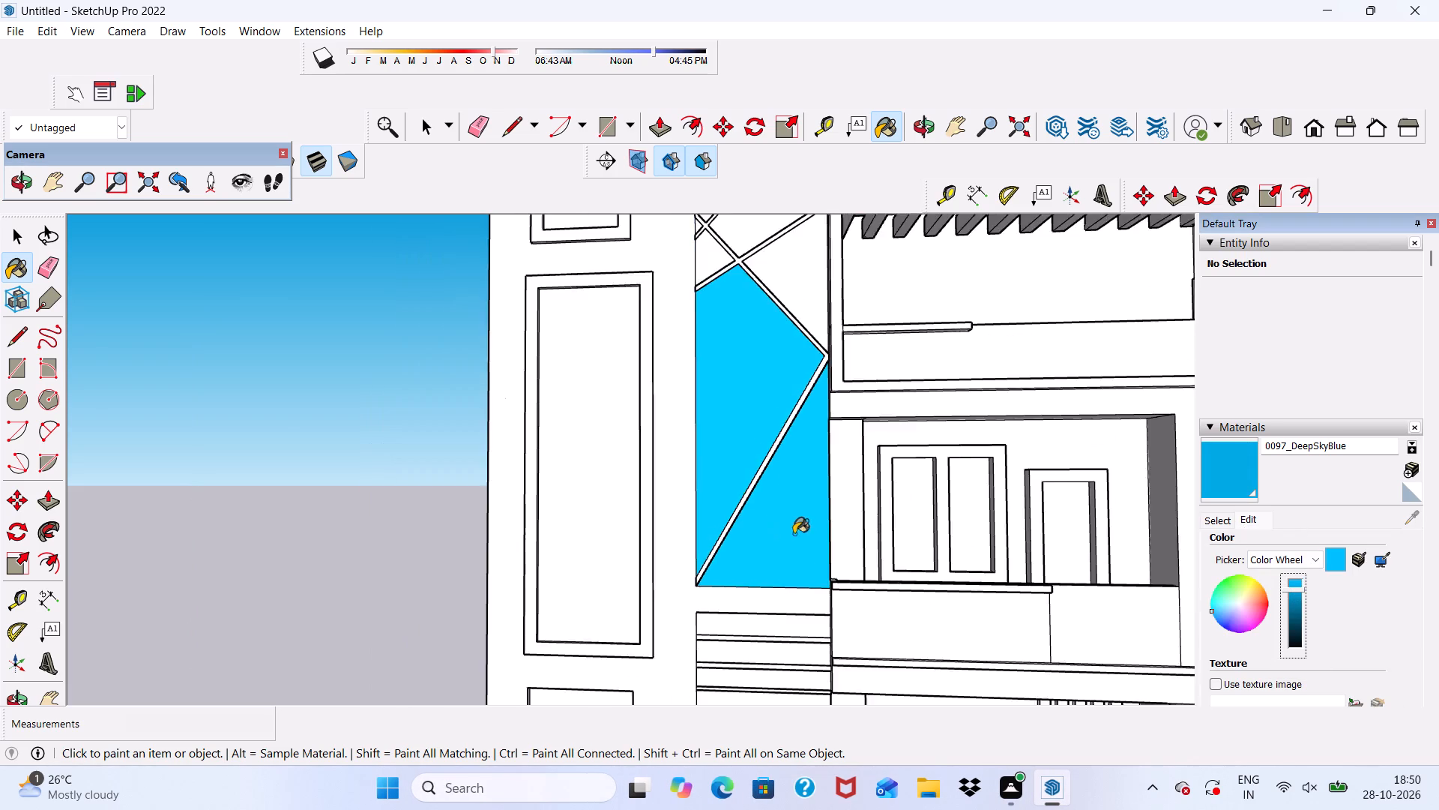
{"action": "scroll", "coordinate": [794, 534], "scroll_direction": "down", "scroll_amount": 5}
{"action": "scroll", "coordinate": [783, 412], "scroll_direction": "up", "scroll_amount": 6}
{"action": "left_click", "coordinate": [799, 357]}
{"action": "left_click", "coordinate": [720, 289]}
{"action": "scroll", "coordinate": [666, 322], "scroll_direction": "up", "scroll_amount": 1}
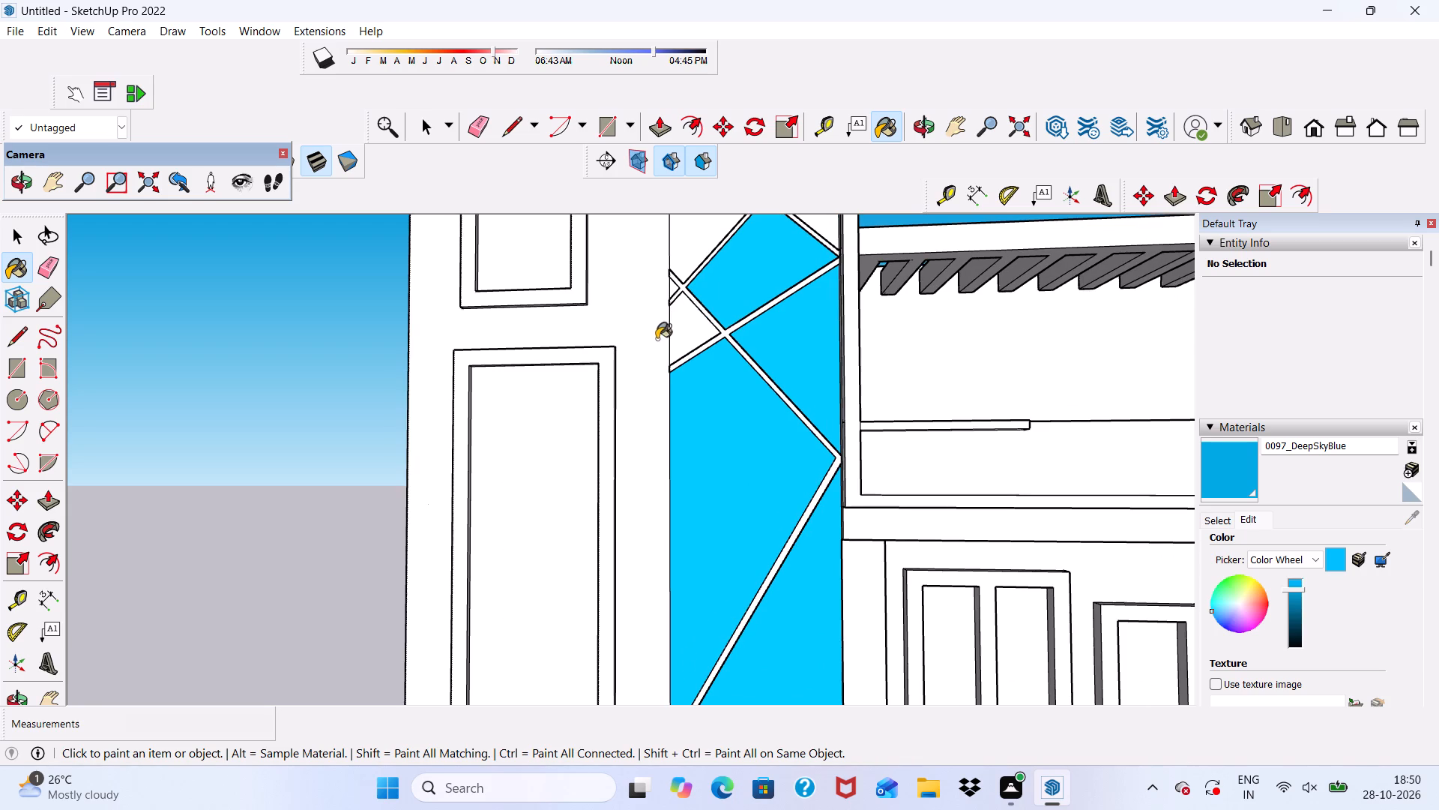
{"action": "left_click", "coordinate": [669, 334]}
{"action": "scroll", "coordinate": [697, 244], "scroll_direction": "up", "scroll_amount": 6}
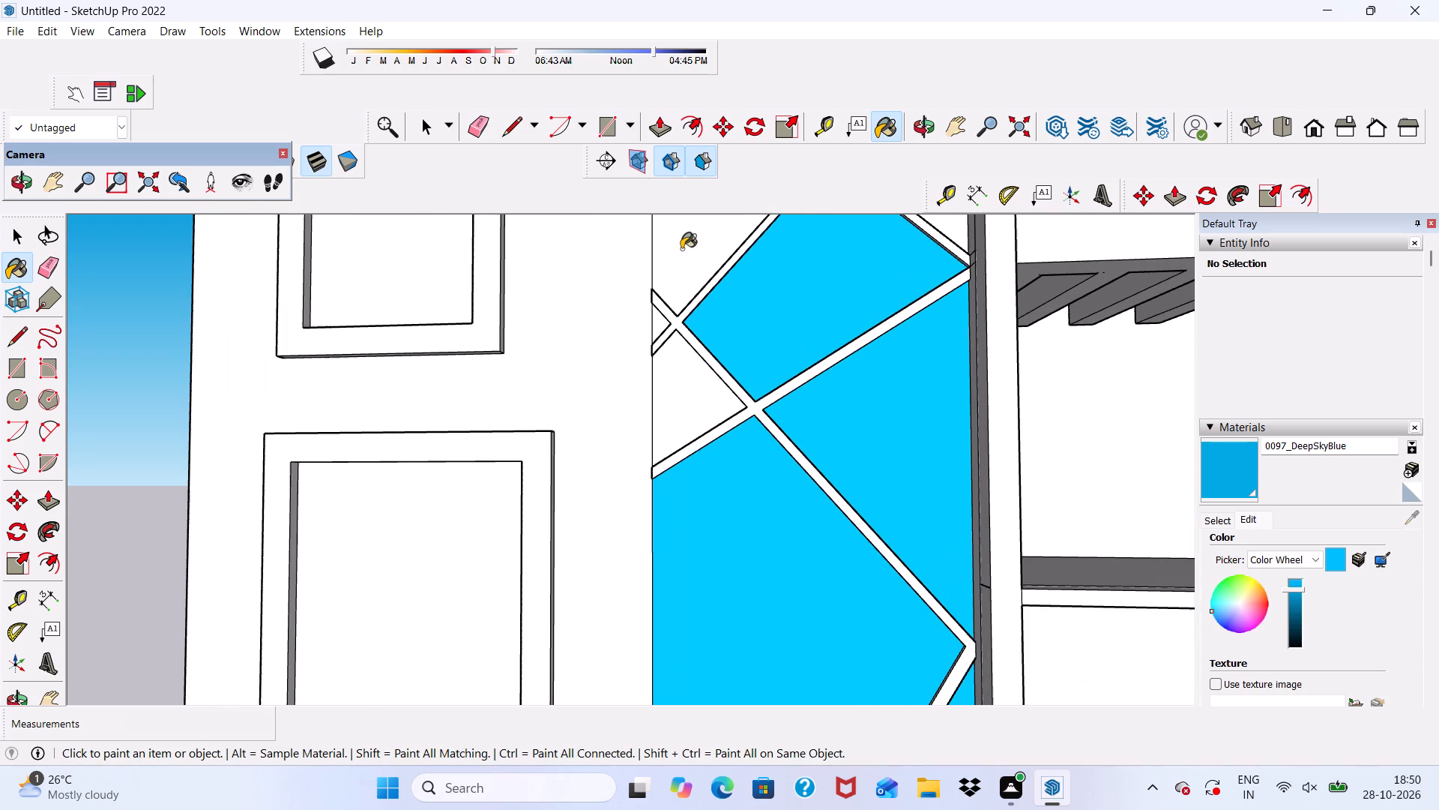
{"action": "left_click", "coordinate": [702, 245]}
{"action": "left_click", "coordinate": [675, 385]}
{"action": "scroll", "coordinate": [634, 413], "scroll_direction": "down", "scroll_amount": 10}
{"action": "scroll", "coordinate": [788, 248], "scroll_direction": "up", "scroll_amount": 2}
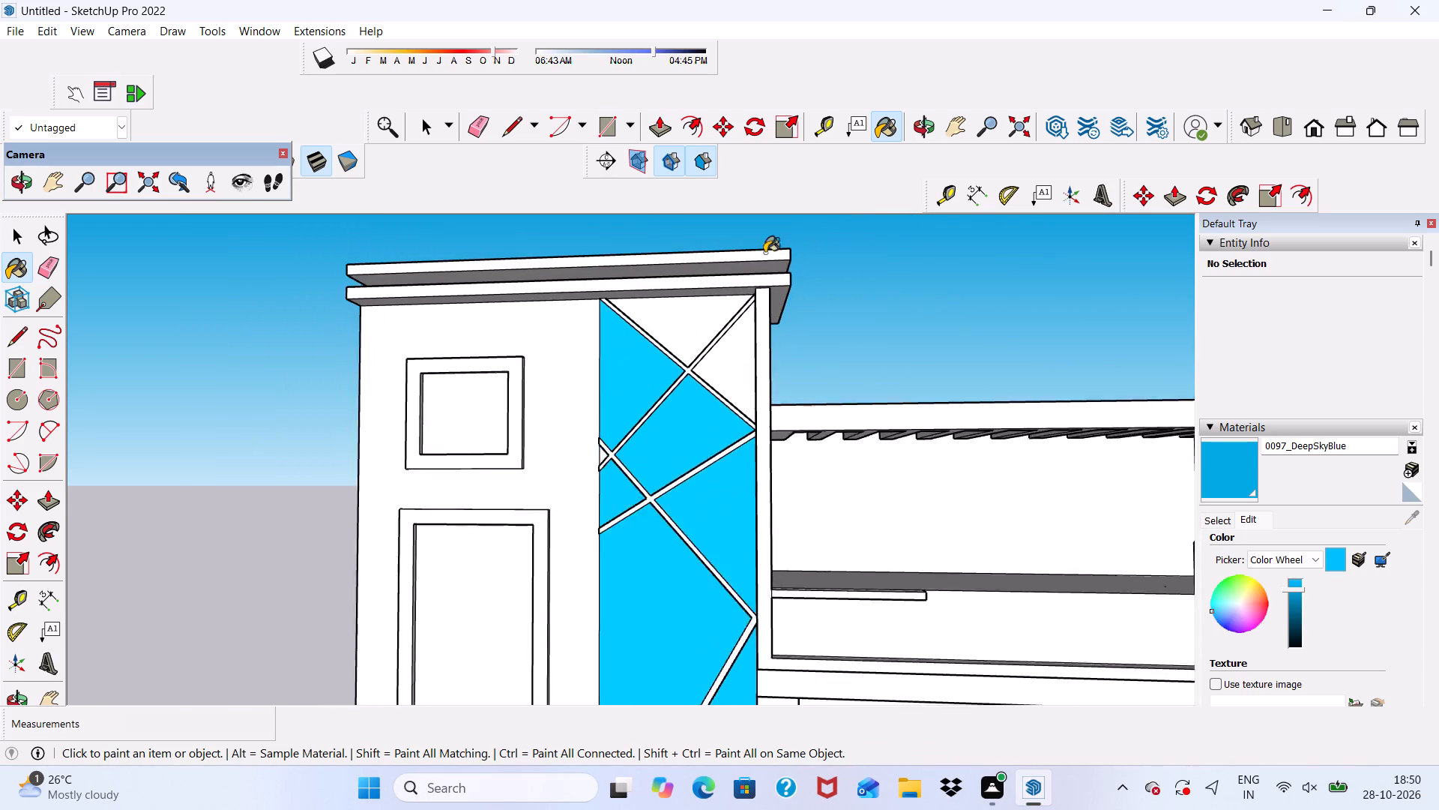
{"action": "scroll", "coordinate": [764, 253], "scroll_direction": "up", "scroll_amount": 3}
{"action": "left_click", "coordinate": [737, 361]}
{"action": "left_click", "coordinate": [670, 307]}
Examine the stair tower's painted panes and the whole house from the front and from oblique side angles.
{"action": "scroll", "coordinate": [619, 295], "scroll_direction": "down", "scroll_amount": 9}
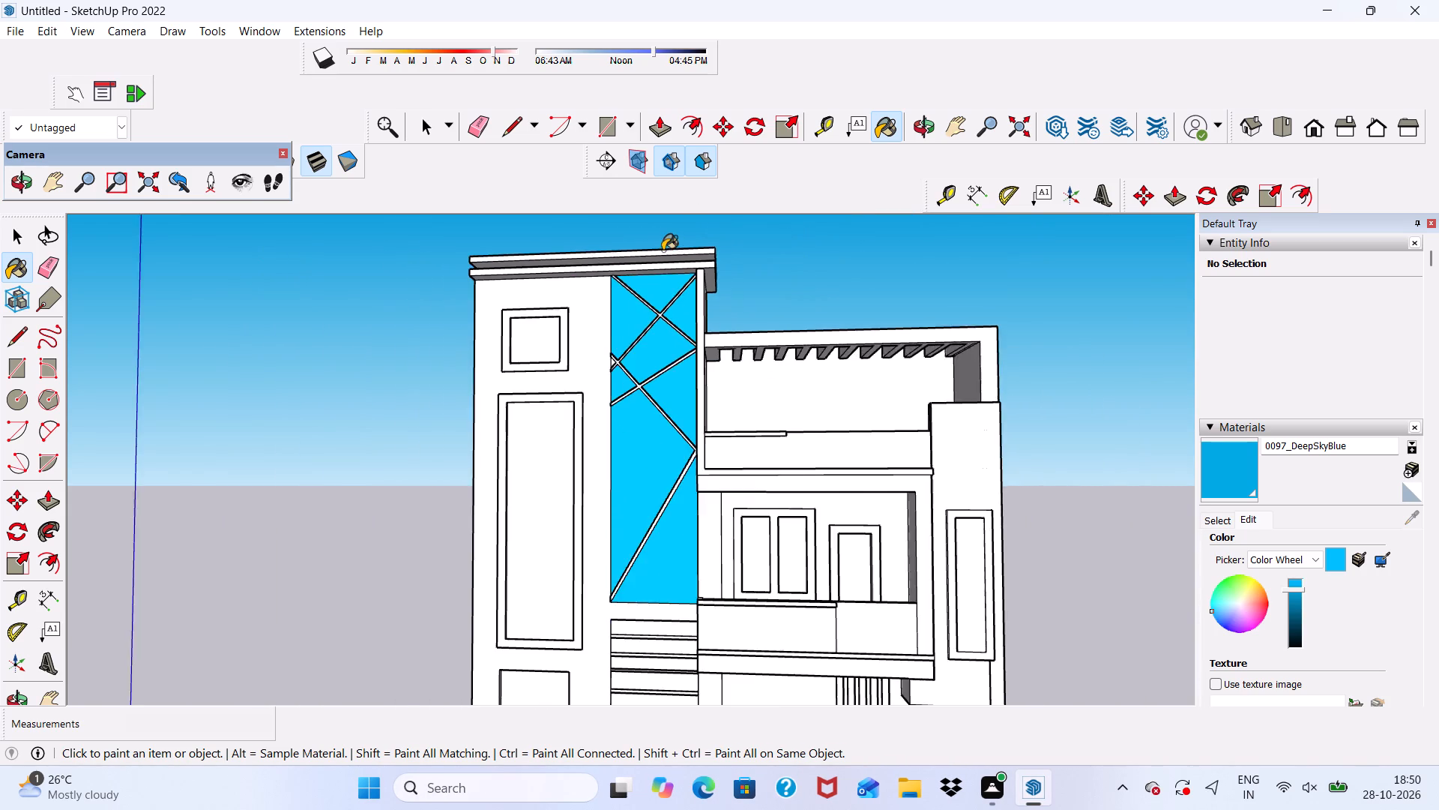
{"action": "scroll", "coordinate": [663, 250], "scroll_direction": "down", "scroll_amount": 7}
{"action": "scroll", "coordinate": [723, 400], "scroll_direction": "down", "scroll_amount": 4}
{"action": "scroll", "coordinate": [660, 492], "scroll_direction": "up", "scroll_amount": 8}
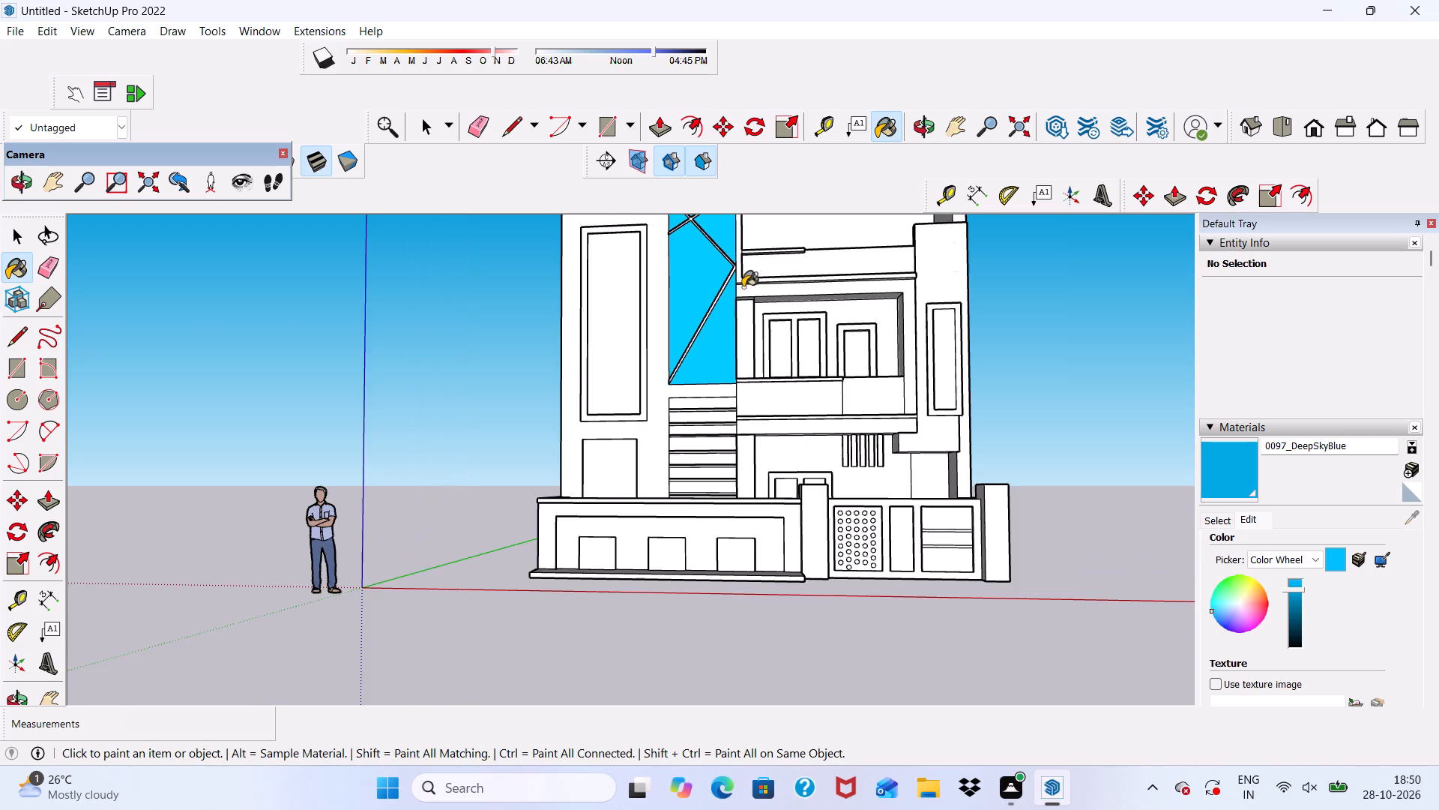
{"action": "middle_click_drag", "start_coordinate": [744, 286], "coordinate": [839, 421]}
{"action": "scroll", "coordinate": [743, 351], "scroll_direction": "down", "scroll_amount": 5}
{"action": "middle_click_drag", "start_coordinate": [759, 487], "coordinate": [608, 400]}
{"action": "scroll", "coordinate": [728, 337], "scroll_direction": "up", "scroll_amount": 5}
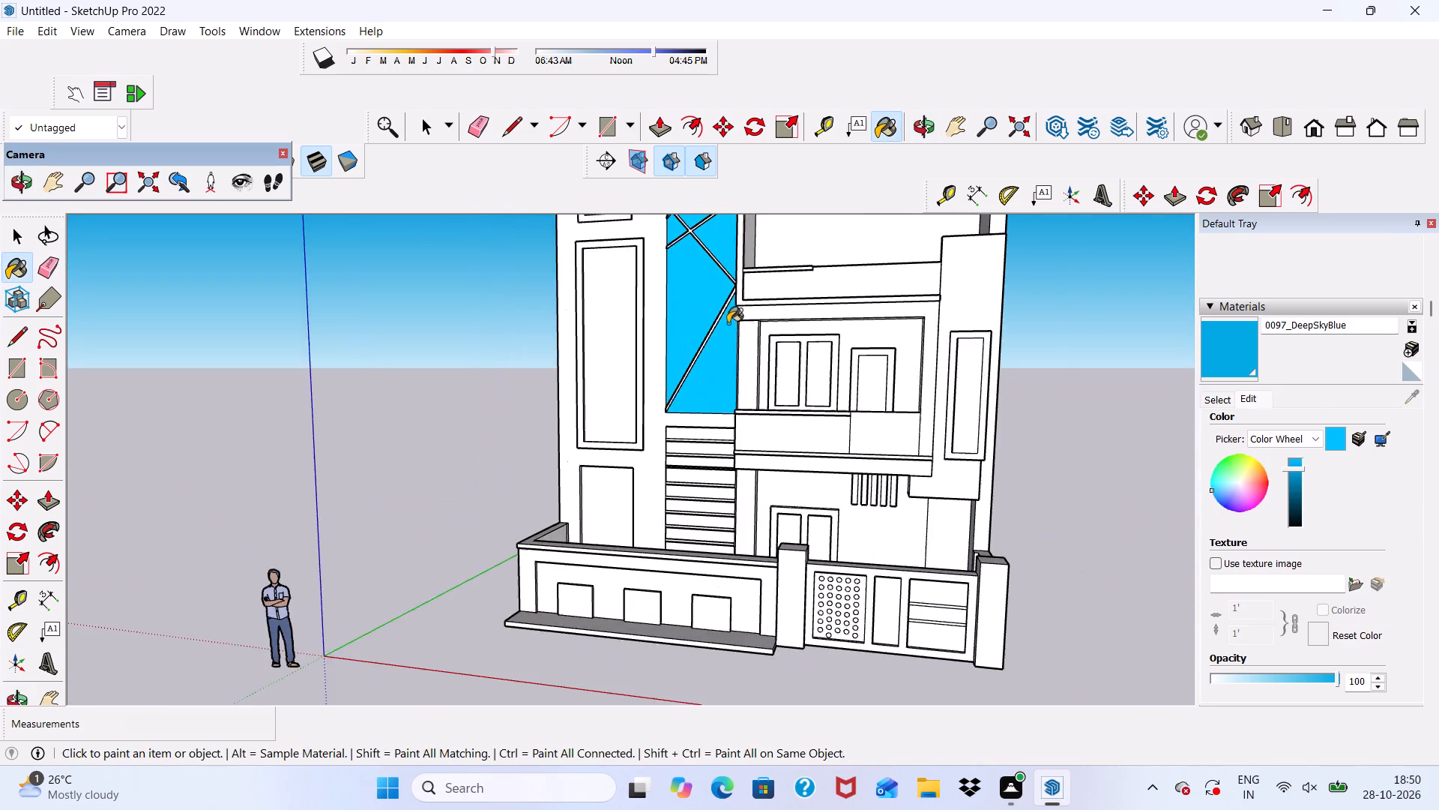
{"action": "scroll", "coordinate": [693, 322], "scroll_direction": "down", "scroll_amount": 1}
{"action": "scroll", "coordinate": [702, 343], "scroll_direction": "up", "scroll_amount": 1}
{"action": "middle_click_drag", "start_coordinate": [706, 345], "coordinate": [808, 361]}
{"action": "scroll", "coordinate": [714, 349], "scroll_direction": "down", "scroll_amount": 1}
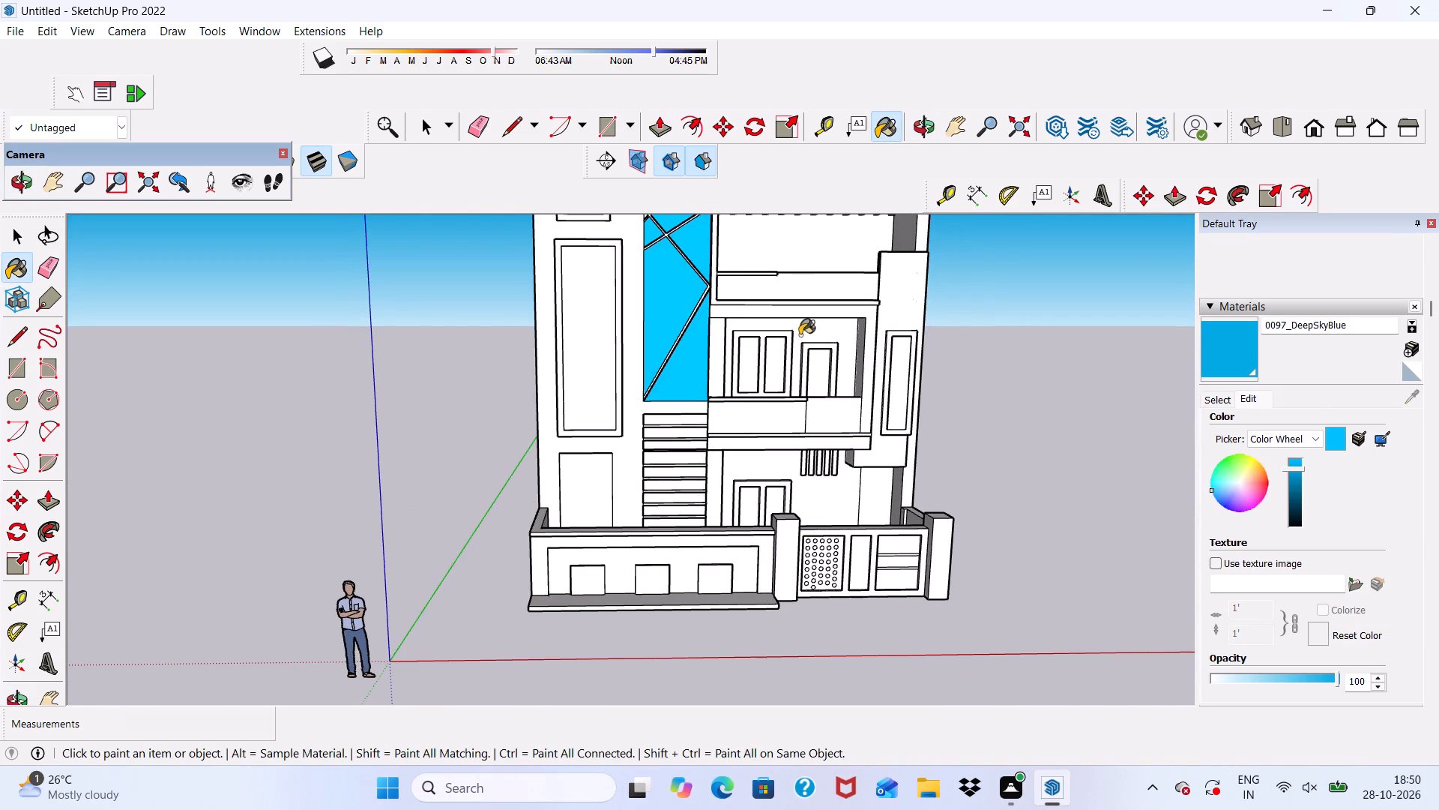
{"action": "scroll", "coordinate": [779, 352], "scroll_direction": "down", "scroll_amount": 9}
{"action": "scroll", "coordinate": [743, 414], "scroll_direction": "down", "scroll_amount": 1}
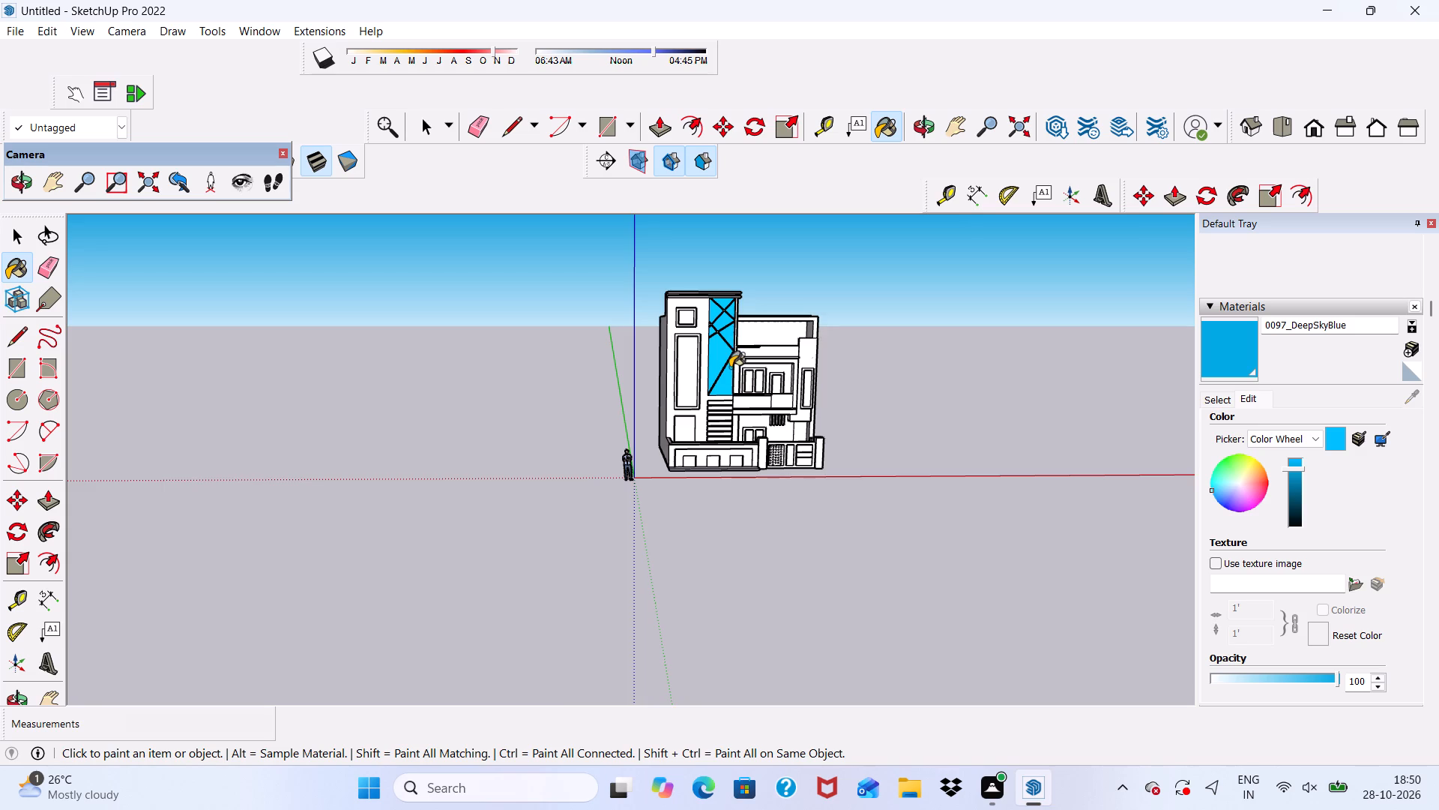
{"action": "scroll", "coordinate": [728, 328], "scroll_direction": "up", "scroll_amount": 15}
{"action": "middle_click_drag", "start_coordinate": [764, 348], "coordinate": [732, 287]}
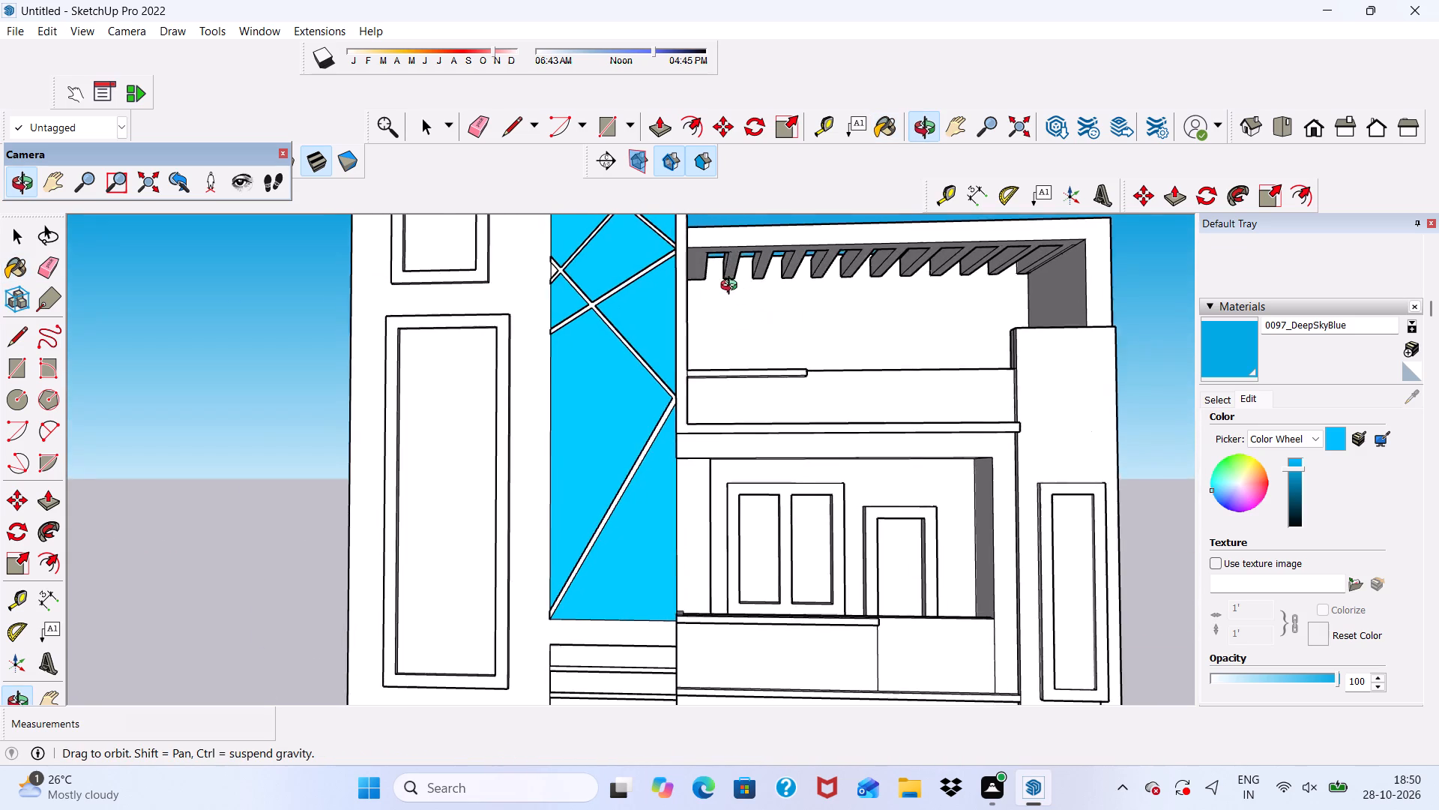
{"action": "middle_click_drag", "start_coordinate": [732, 287], "coordinate": [712, 312]}
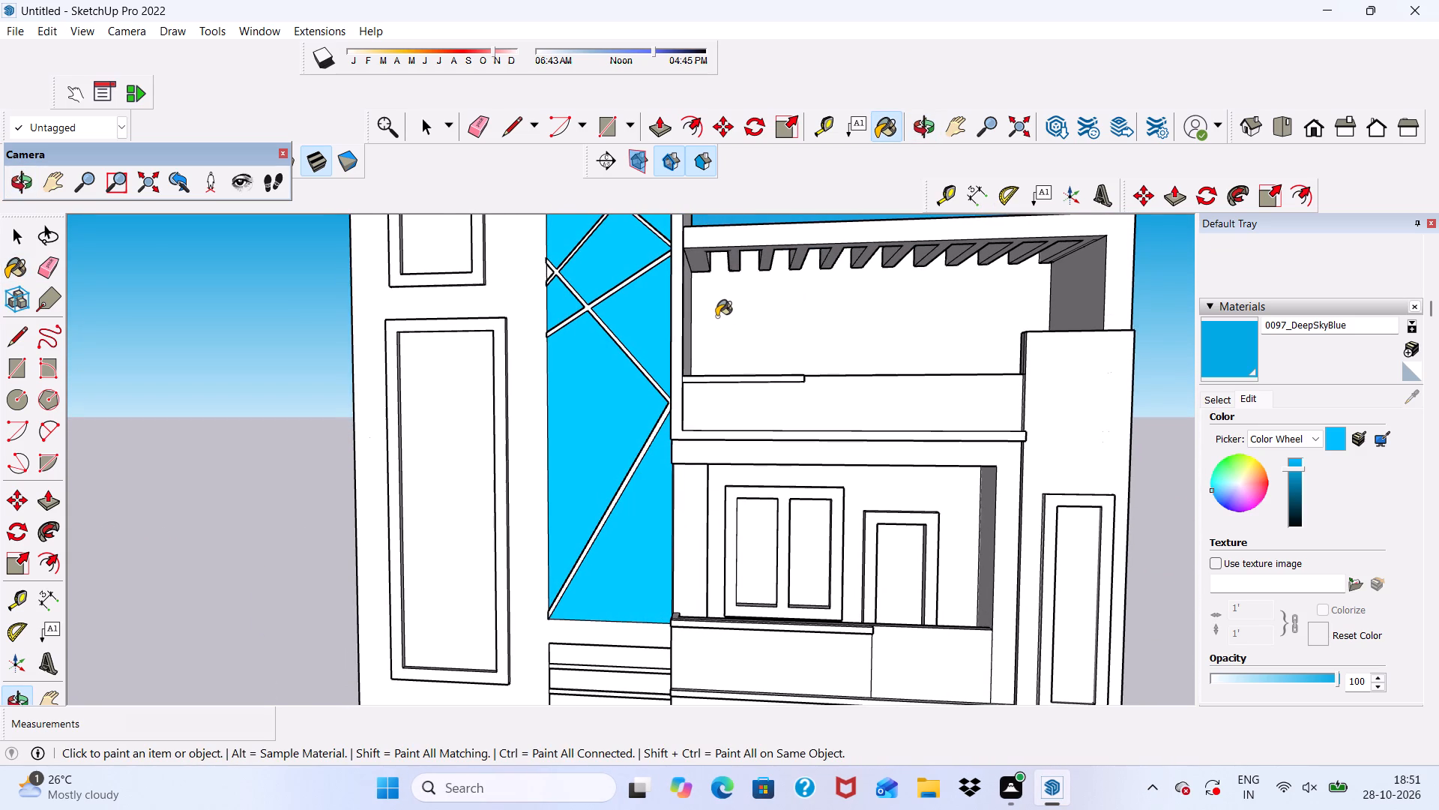
{"action": "scroll", "coordinate": [717, 316], "scroll_direction": "down", "scroll_amount": 8}
{"action": "scroll", "coordinate": [695, 424], "scroll_direction": "up", "scroll_amount": 5}
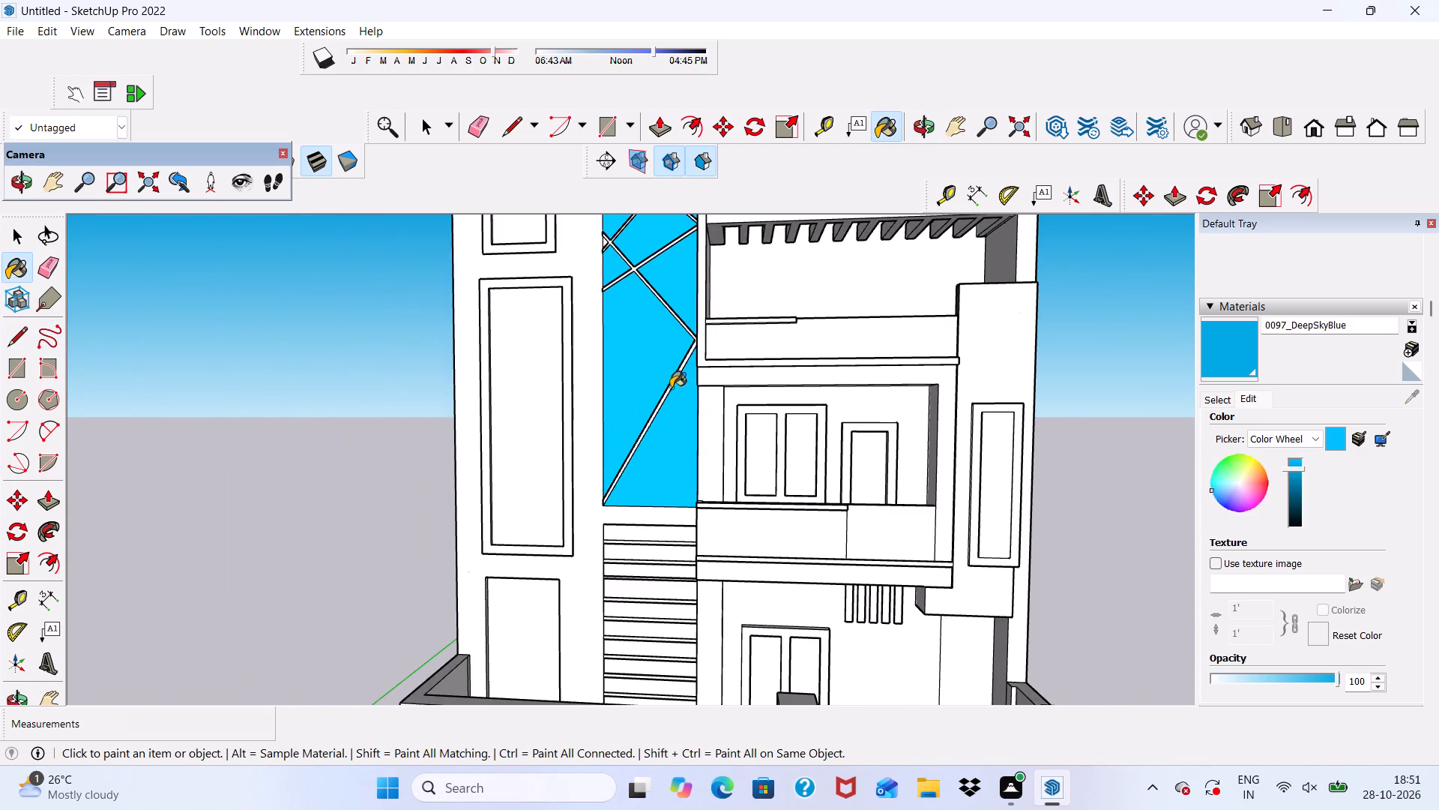
{"action": "middle_click_drag", "start_coordinate": [672, 391], "coordinate": [1038, 402]}
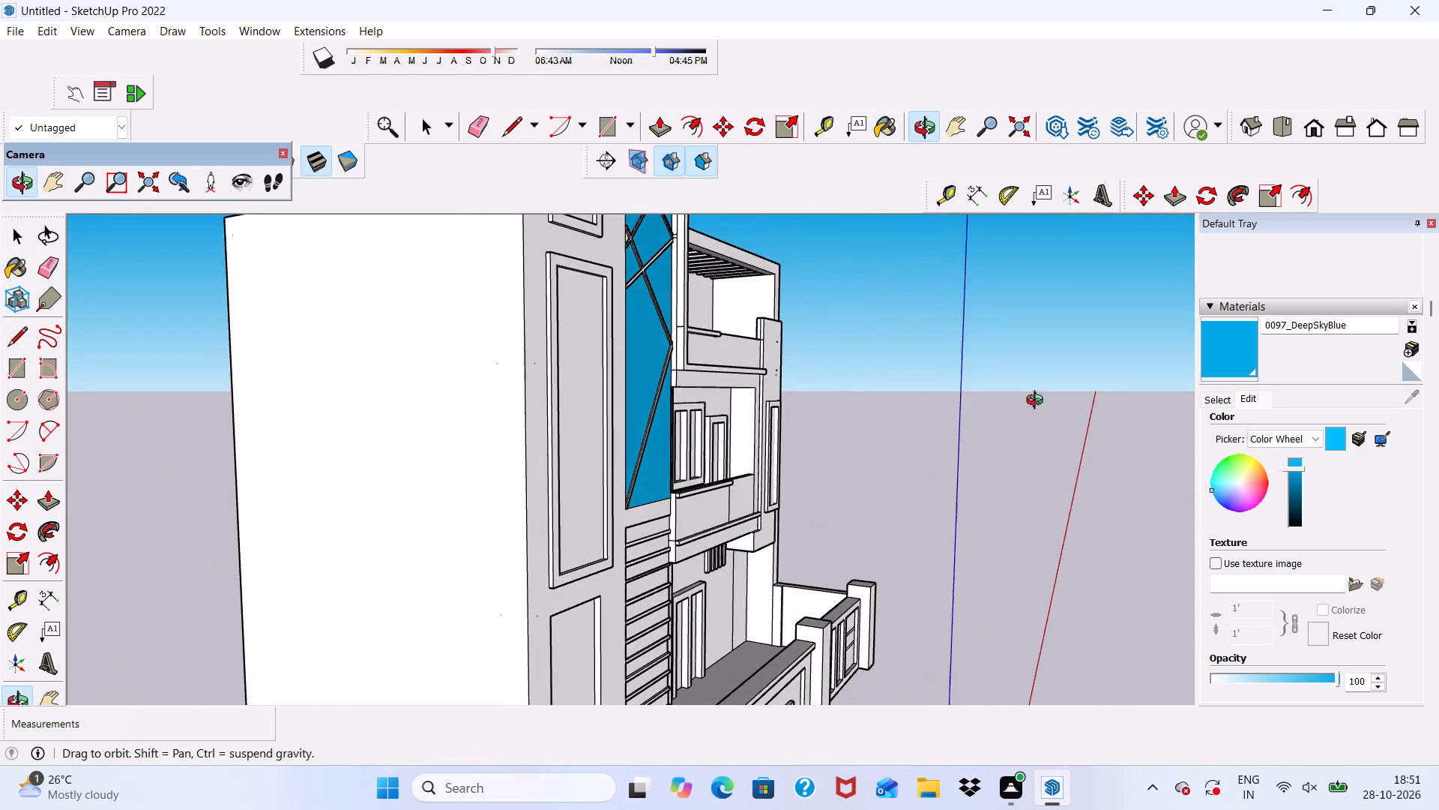
{"action": "middle_click_drag", "start_coordinate": [1038, 402], "coordinate": [1030, 403]}
{"action": "scroll", "coordinate": [634, 406], "scroll_direction": "up", "scroll_amount": 8}
{"action": "scroll", "coordinate": [621, 375], "scroll_direction": "down", "scroll_amount": 1}
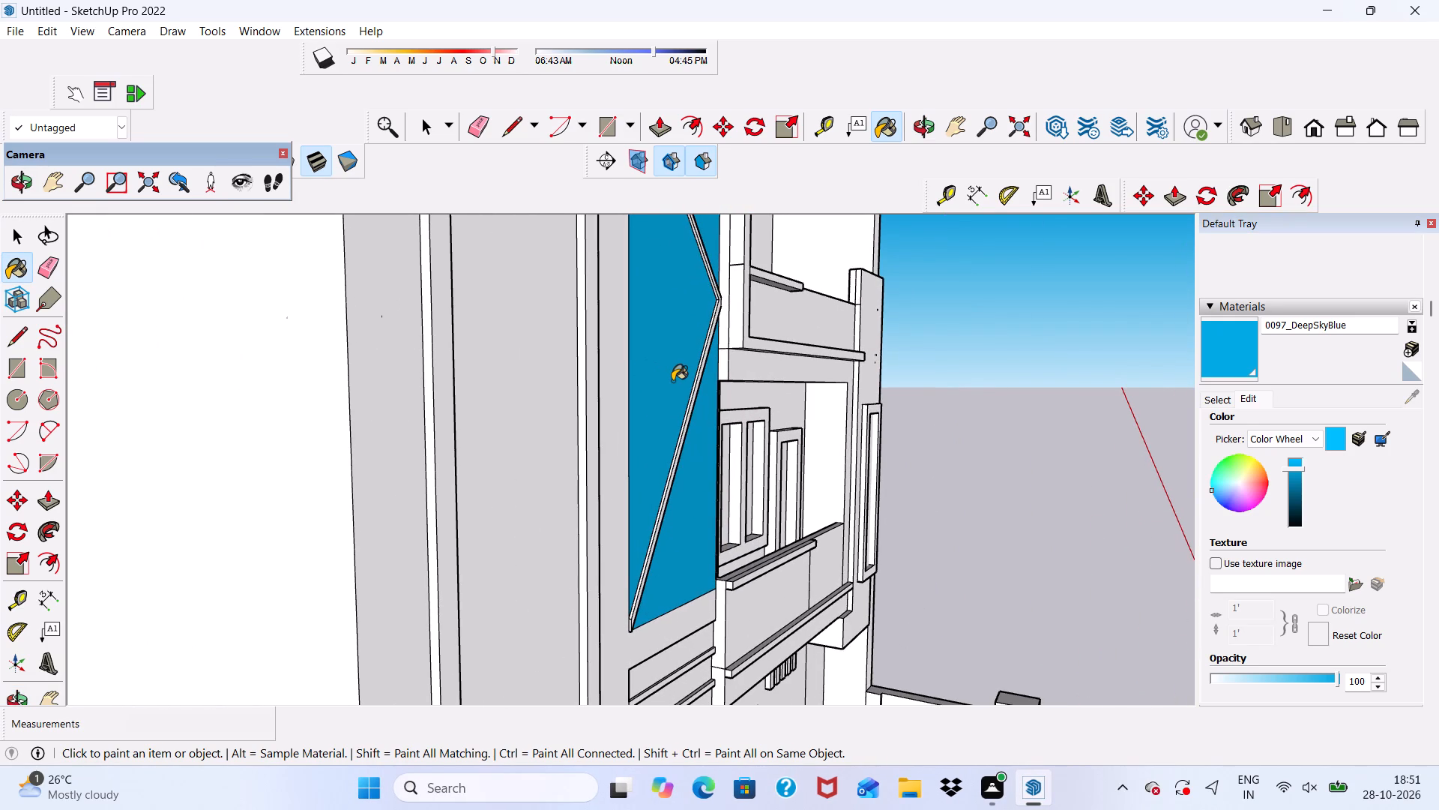
{"action": "middle_click_drag", "start_coordinate": [673, 381], "coordinate": [546, 392]}
{"action": "scroll", "coordinate": [586, 391], "scroll_direction": "up", "scroll_amount": 1}
{"action": "scroll", "coordinate": [586, 373], "scroll_direction": "down", "scroll_amount": 3}
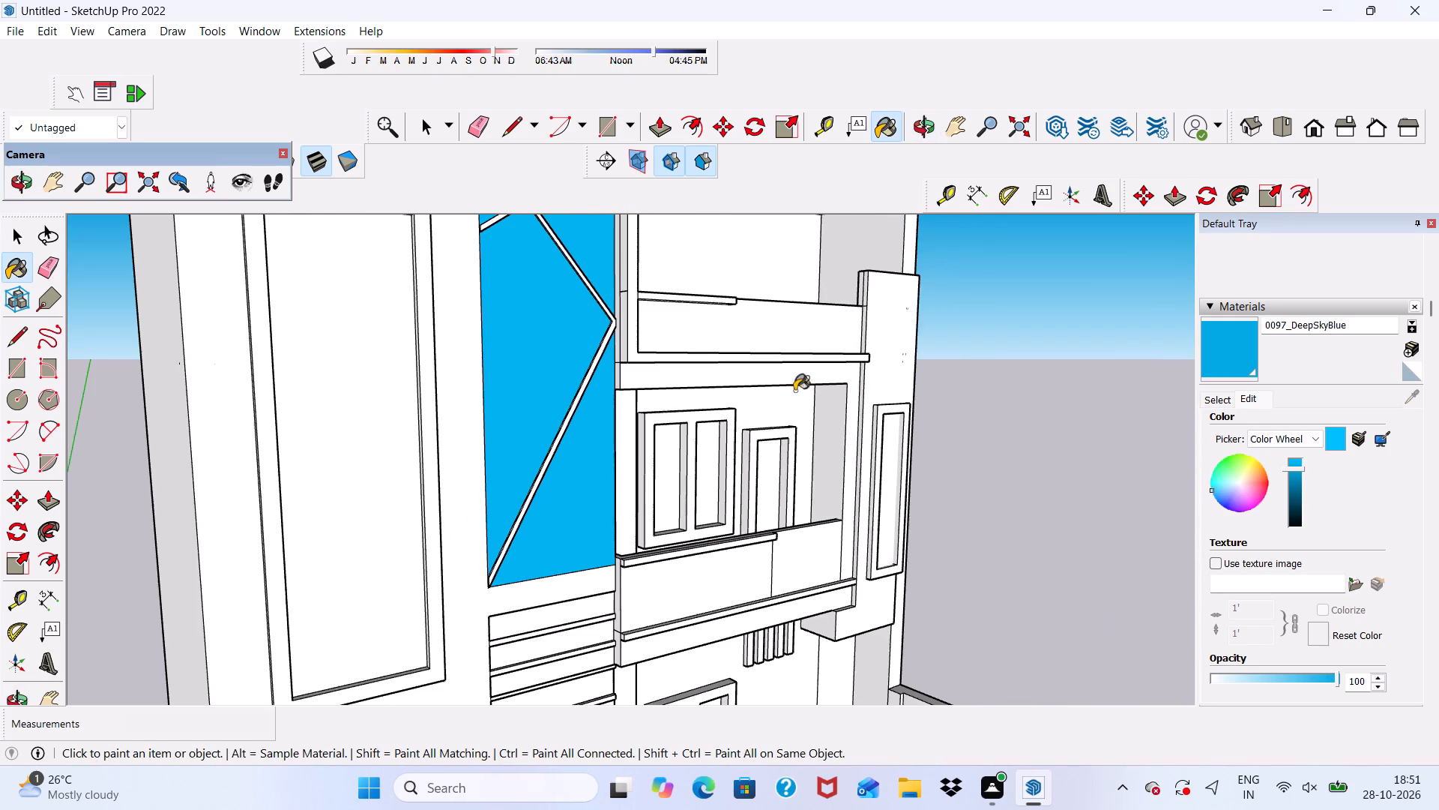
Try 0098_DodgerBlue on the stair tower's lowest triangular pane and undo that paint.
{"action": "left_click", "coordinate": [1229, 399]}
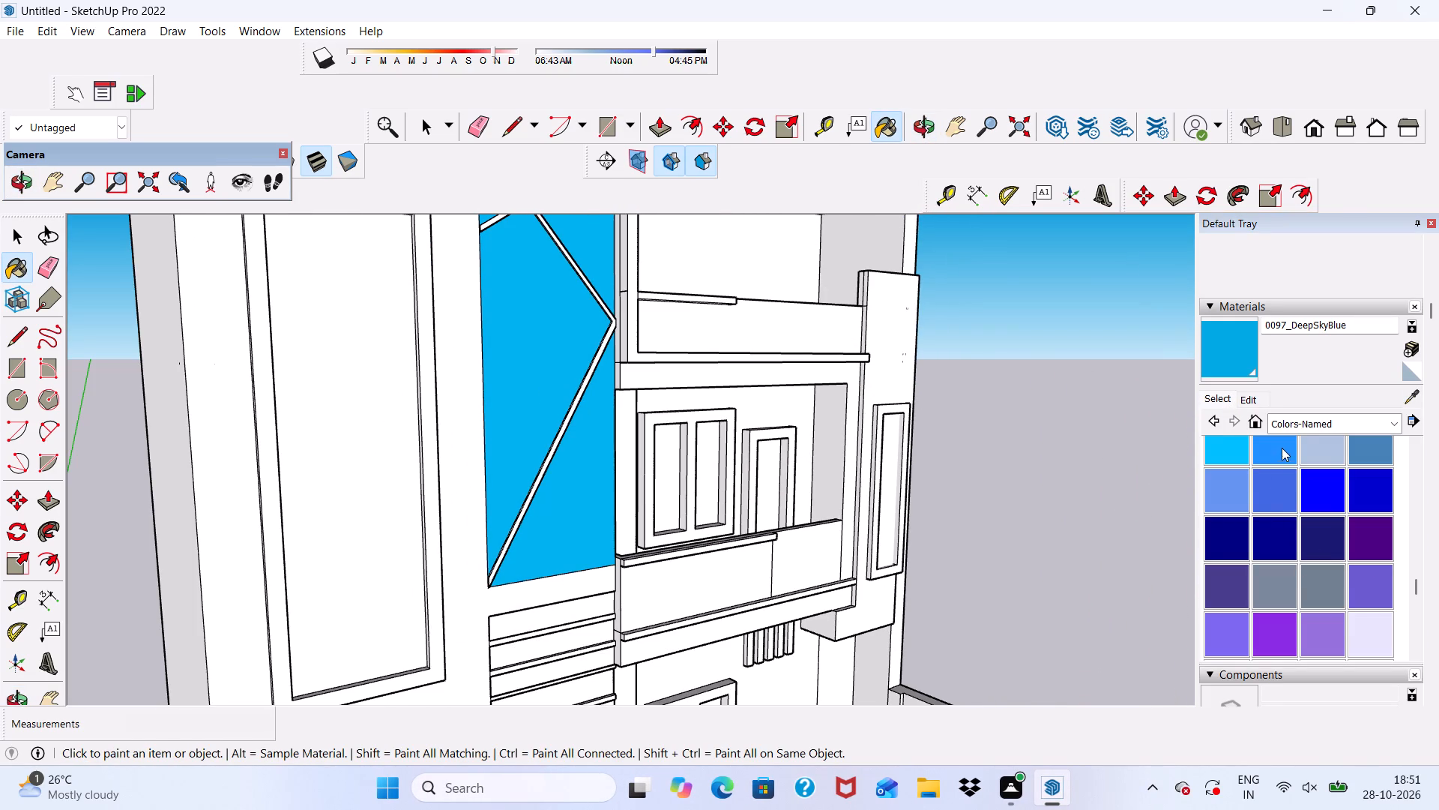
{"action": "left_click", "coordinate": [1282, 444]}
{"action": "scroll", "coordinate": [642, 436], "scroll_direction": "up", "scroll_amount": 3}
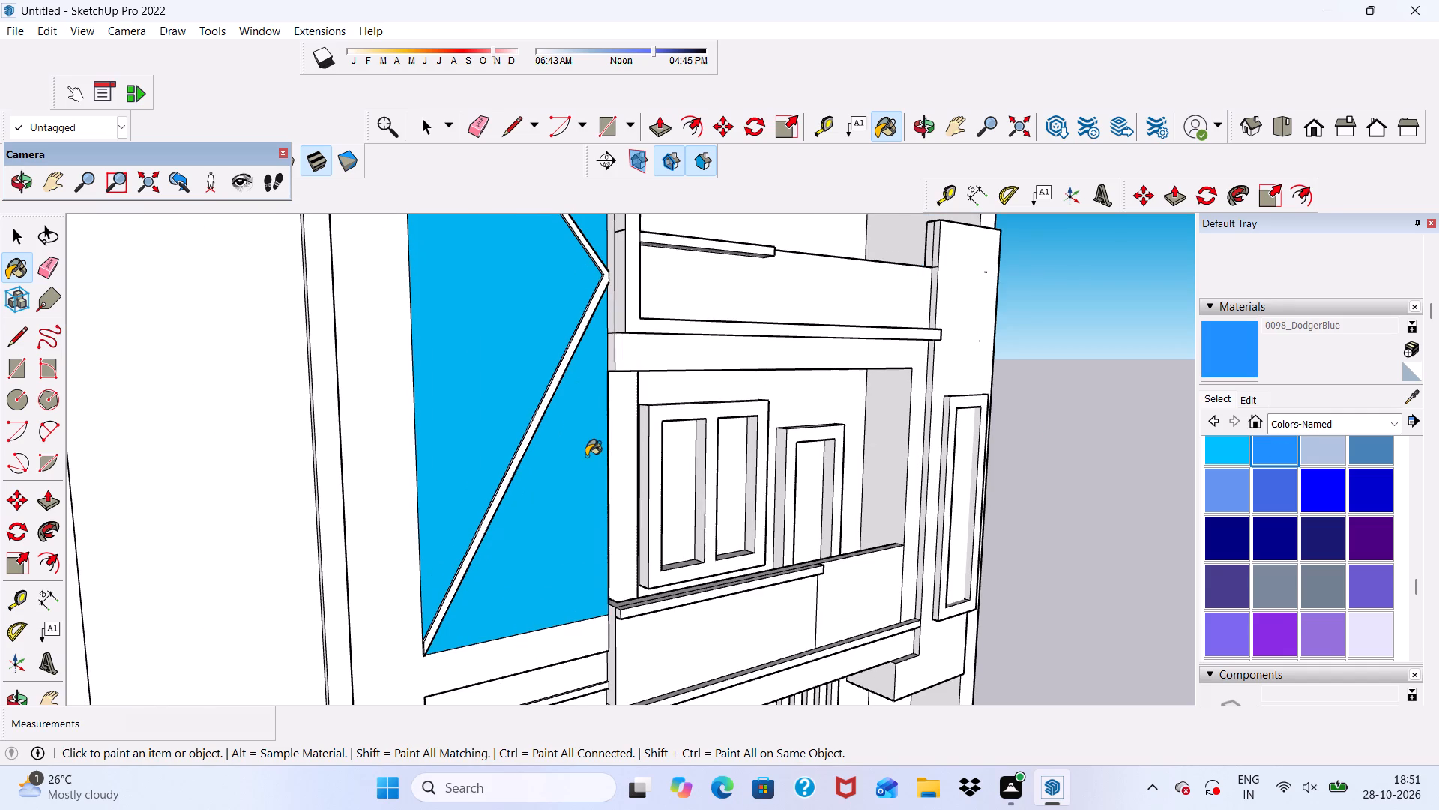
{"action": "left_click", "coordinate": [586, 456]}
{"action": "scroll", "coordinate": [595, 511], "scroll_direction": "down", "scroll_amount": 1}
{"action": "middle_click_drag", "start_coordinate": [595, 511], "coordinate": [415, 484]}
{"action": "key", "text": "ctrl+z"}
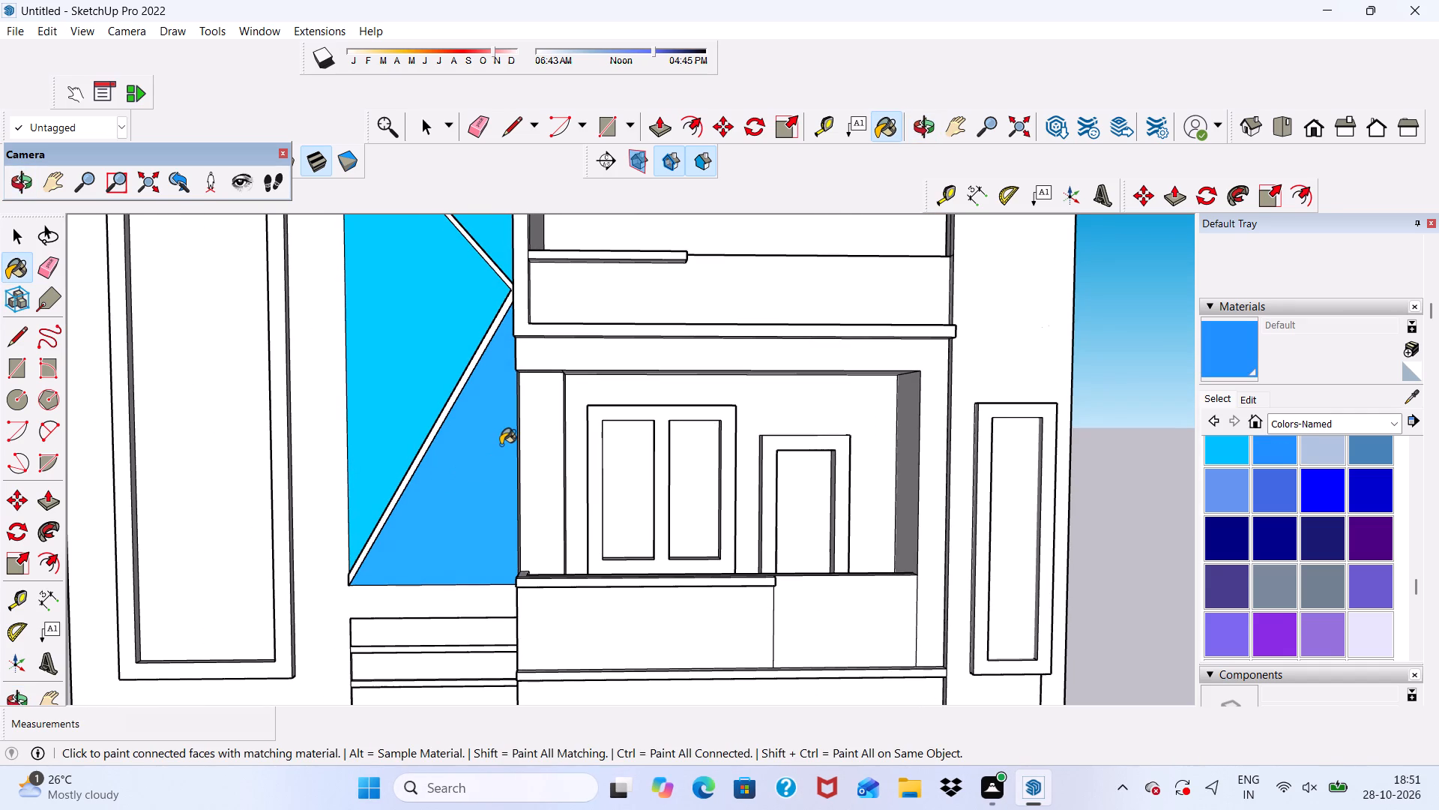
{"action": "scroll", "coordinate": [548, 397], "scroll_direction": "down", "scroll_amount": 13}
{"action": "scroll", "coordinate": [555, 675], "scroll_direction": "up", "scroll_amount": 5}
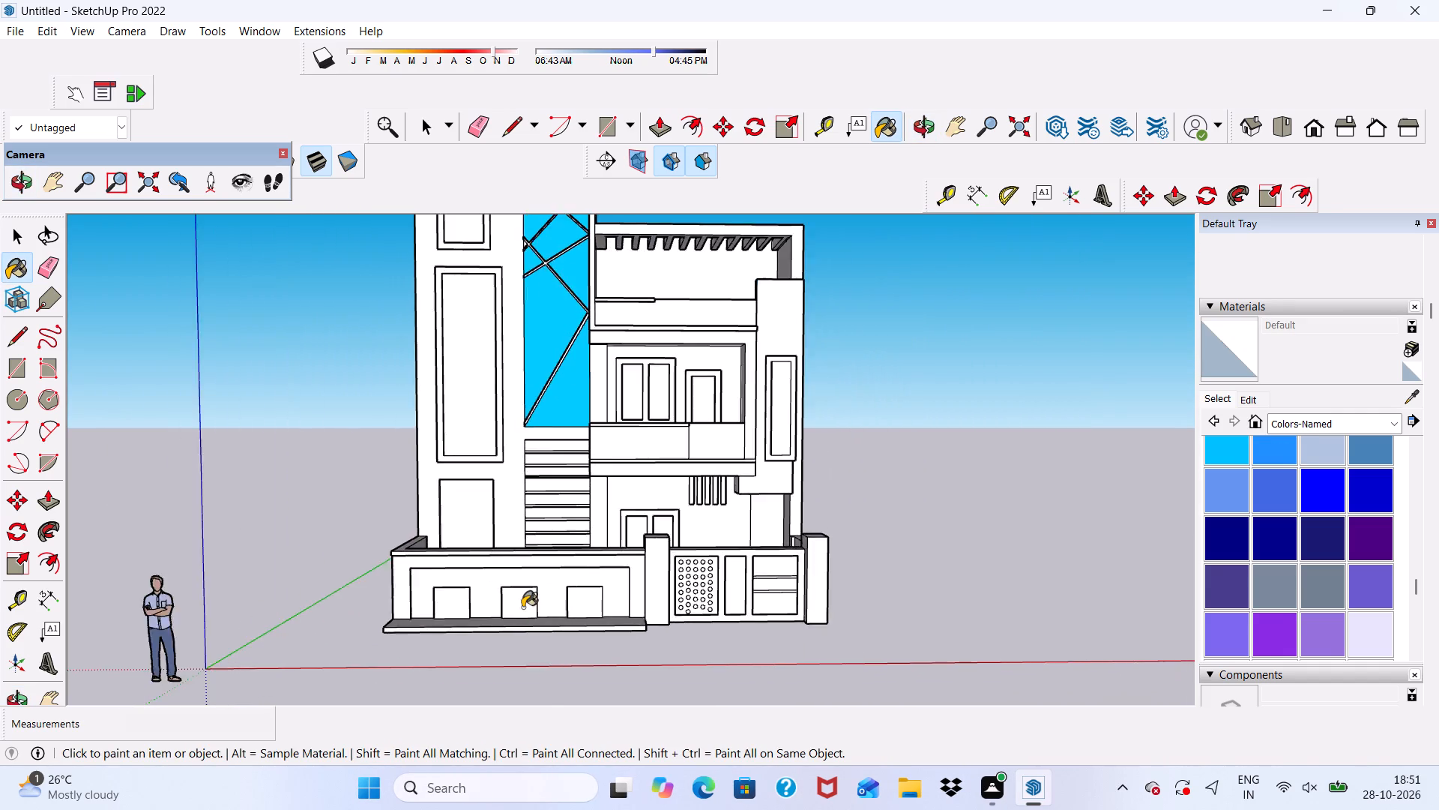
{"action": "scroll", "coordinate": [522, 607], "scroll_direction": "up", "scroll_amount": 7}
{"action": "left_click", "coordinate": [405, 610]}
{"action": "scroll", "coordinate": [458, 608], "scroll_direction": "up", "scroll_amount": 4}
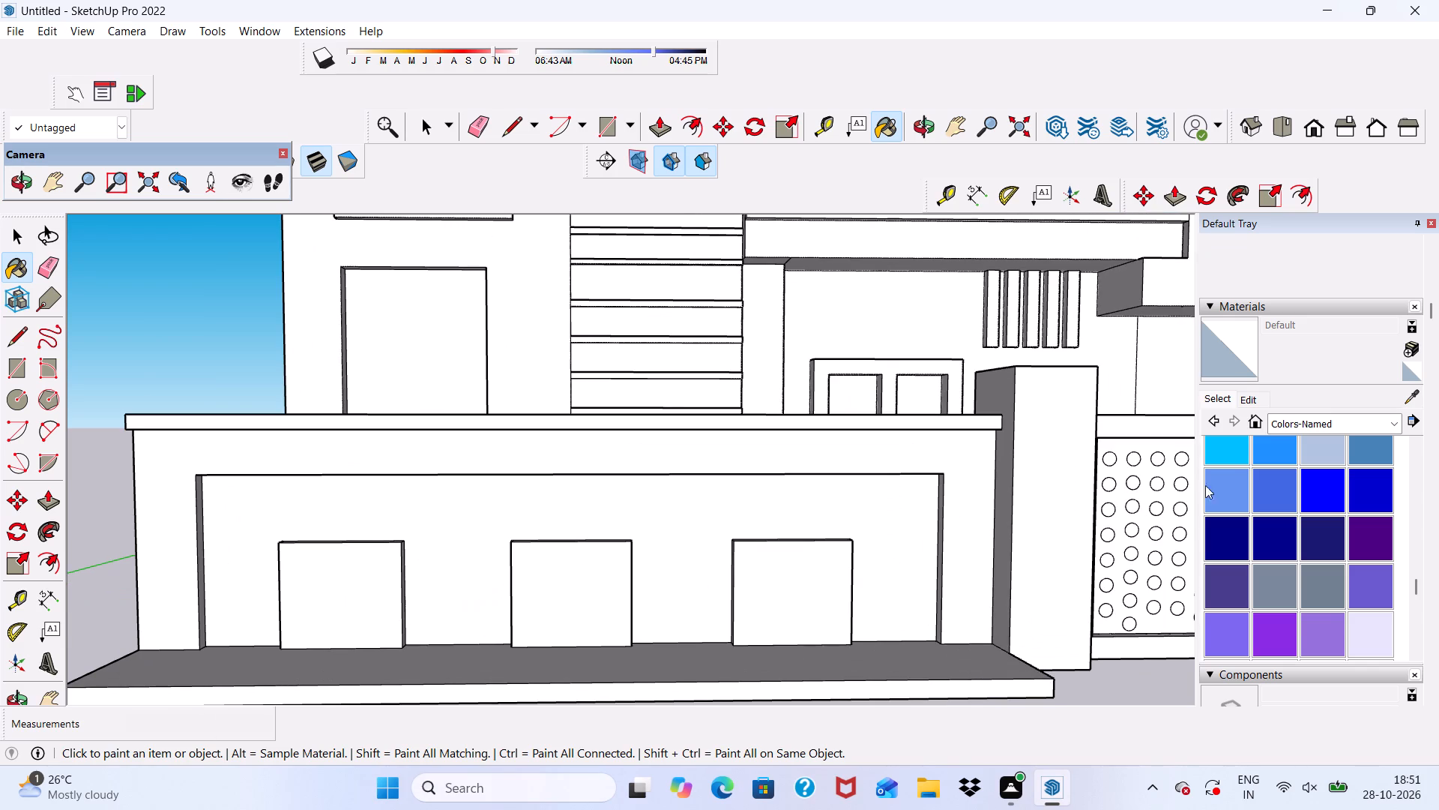
Paint the front face of the boundary wall's leftmost square block with 0097_DeepSkyBlue.
{"action": "left_click", "coordinate": [1228, 451]}
{"action": "scroll", "coordinate": [834, 654], "scroll_direction": "up", "scroll_amount": 3}
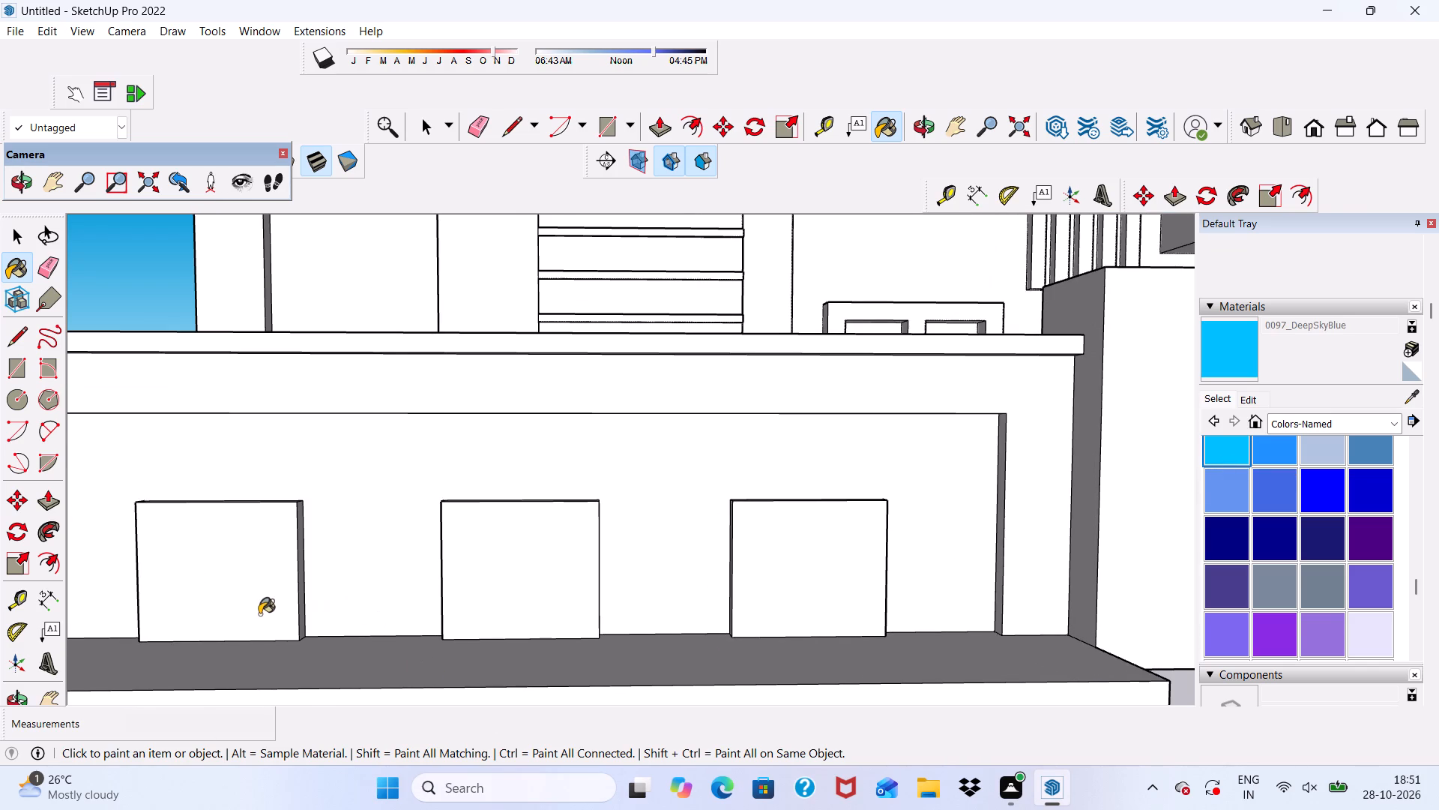
{"action": "left_click", "coordinate": [259, 614]}
{"action": "scroll", "coordinate": [286, 612], "scroll_direction": "down", "scroll_amount": 3}
{"action": "scroll", "coordinate": [533, 601], "scroll_direction": "up", "scroll_amount": 1}
{"action": "scroll", "coordinate": [552, 562], "scroll_direction": "down", "scroll_amount": 10}
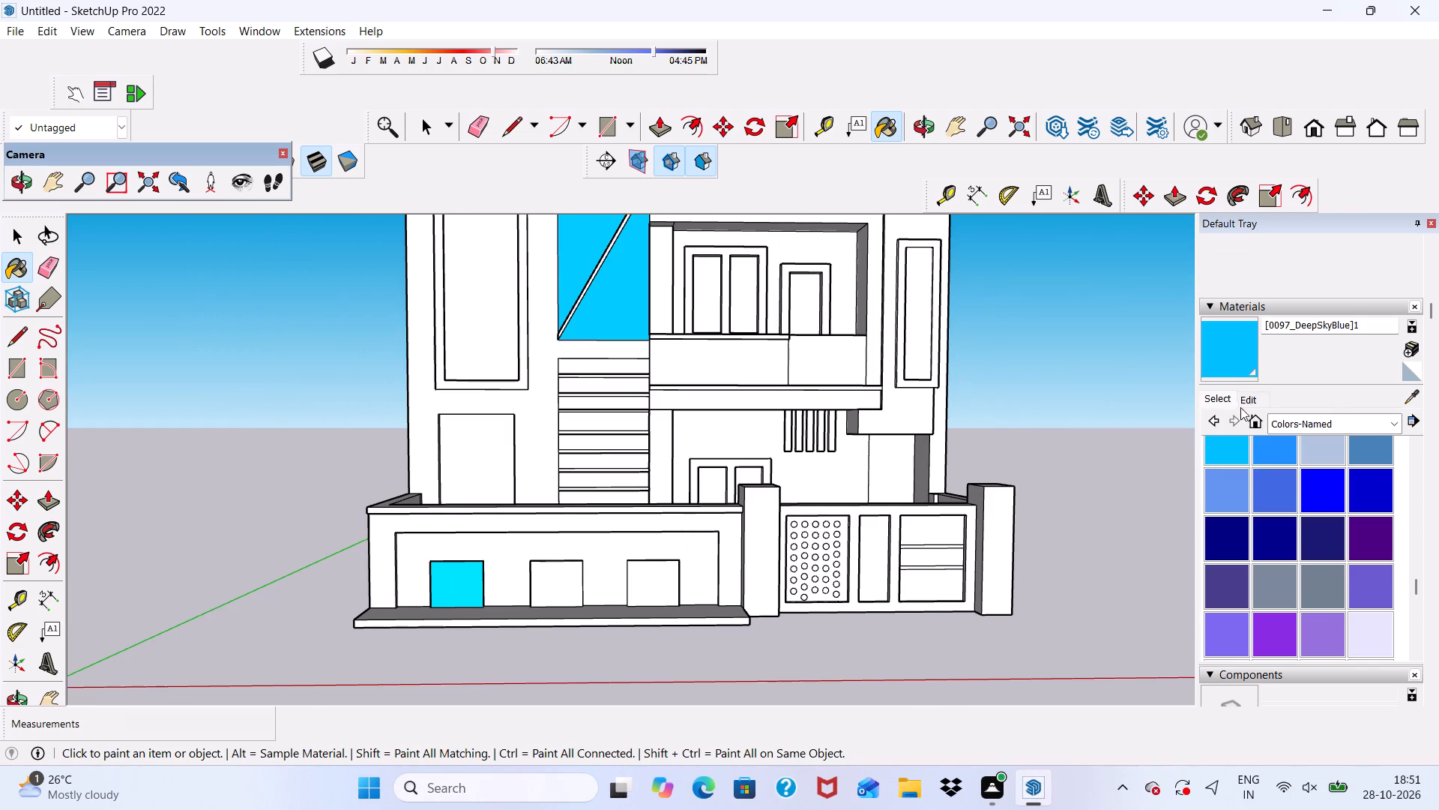
Darken the 0097_DeepSkyBlue material on the boundary wall's block slightly.
{"action": "left_click", "coordinate": [1246, 405]}
{"action": "left_click", "coordinate": [1299, 464]}
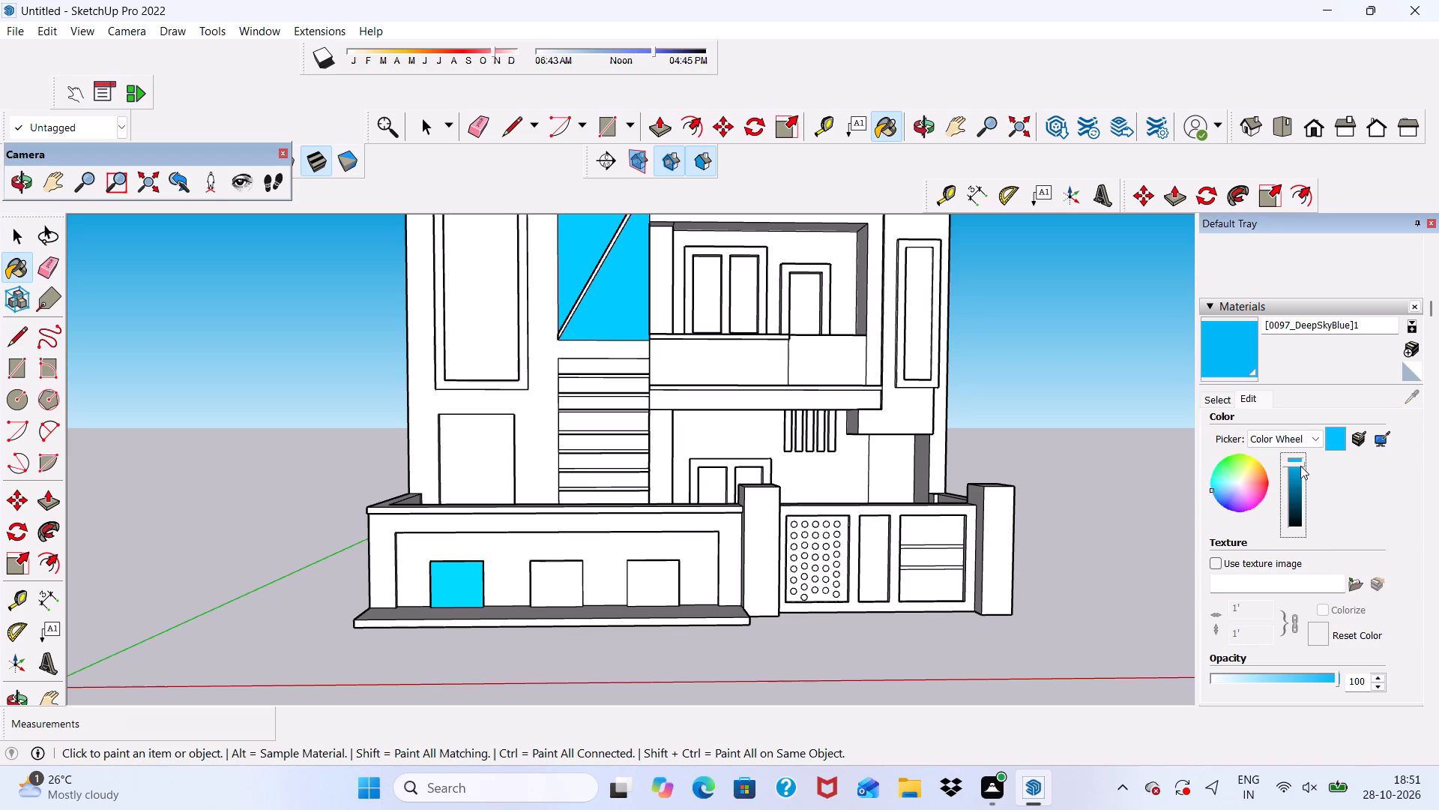
{"action": "left_click", "coordinate": [1297, 468]}
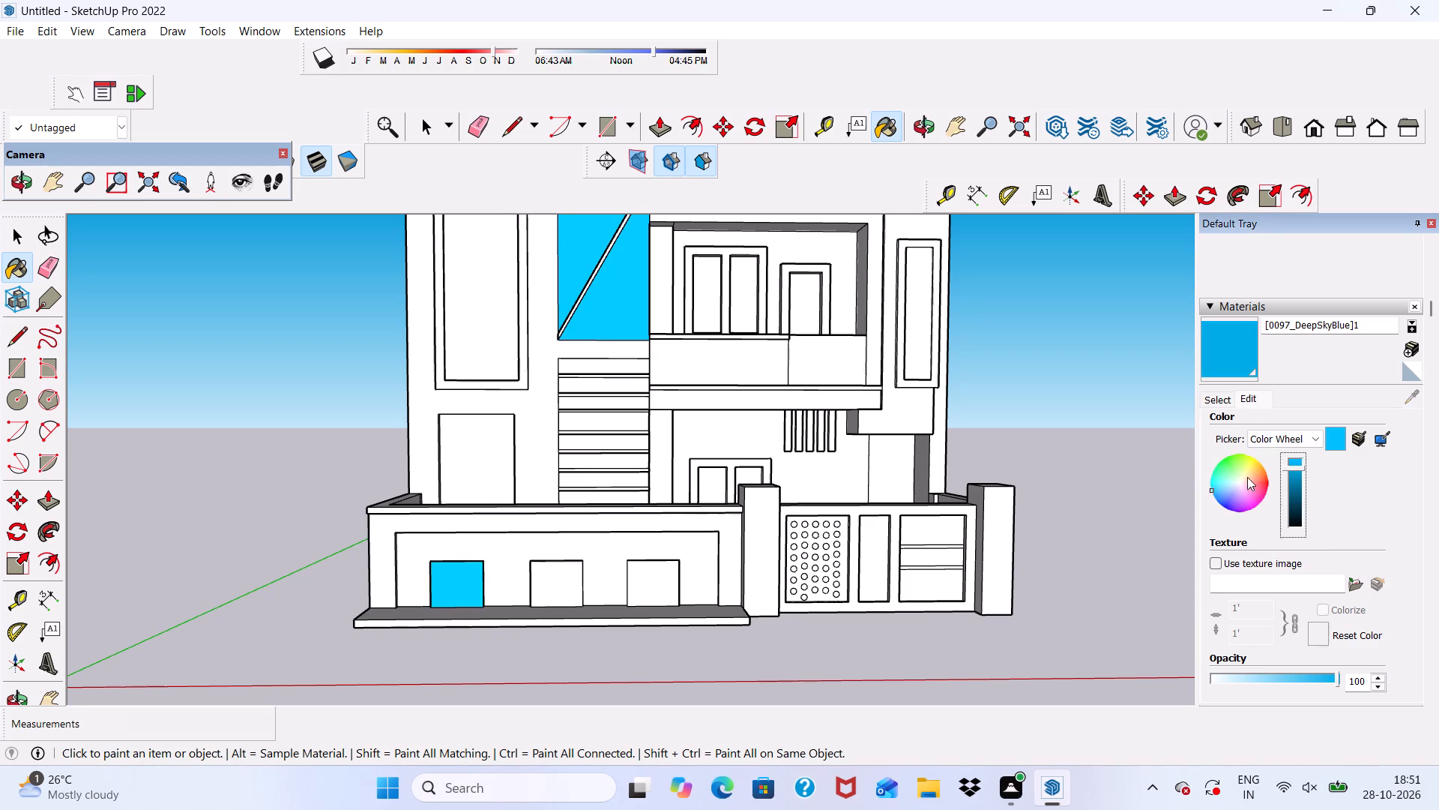
Apply the darkened 0097_DeepSkyBlue to the stair tower's lowest triangular pane beside the diagonal bar.
{"action": "scroll", "coordinate": [740, 544], "scroll_direction": "up", "scroll_amount": 4}
{"action": "scroll", "coordinate": [657, 296], "scroll_direction": "up", "scroll_amount": 2}
{"action": "scroll", "coordinate": [623, 364], "scroll_direction": "down", "scroll_amount": 6}
{"action": "scroll", "coordinate": [593, 323], "scroll_direction": "up", "scroll_amount": 3}
{"action": "left_click", "coordinate": [602, 310]}
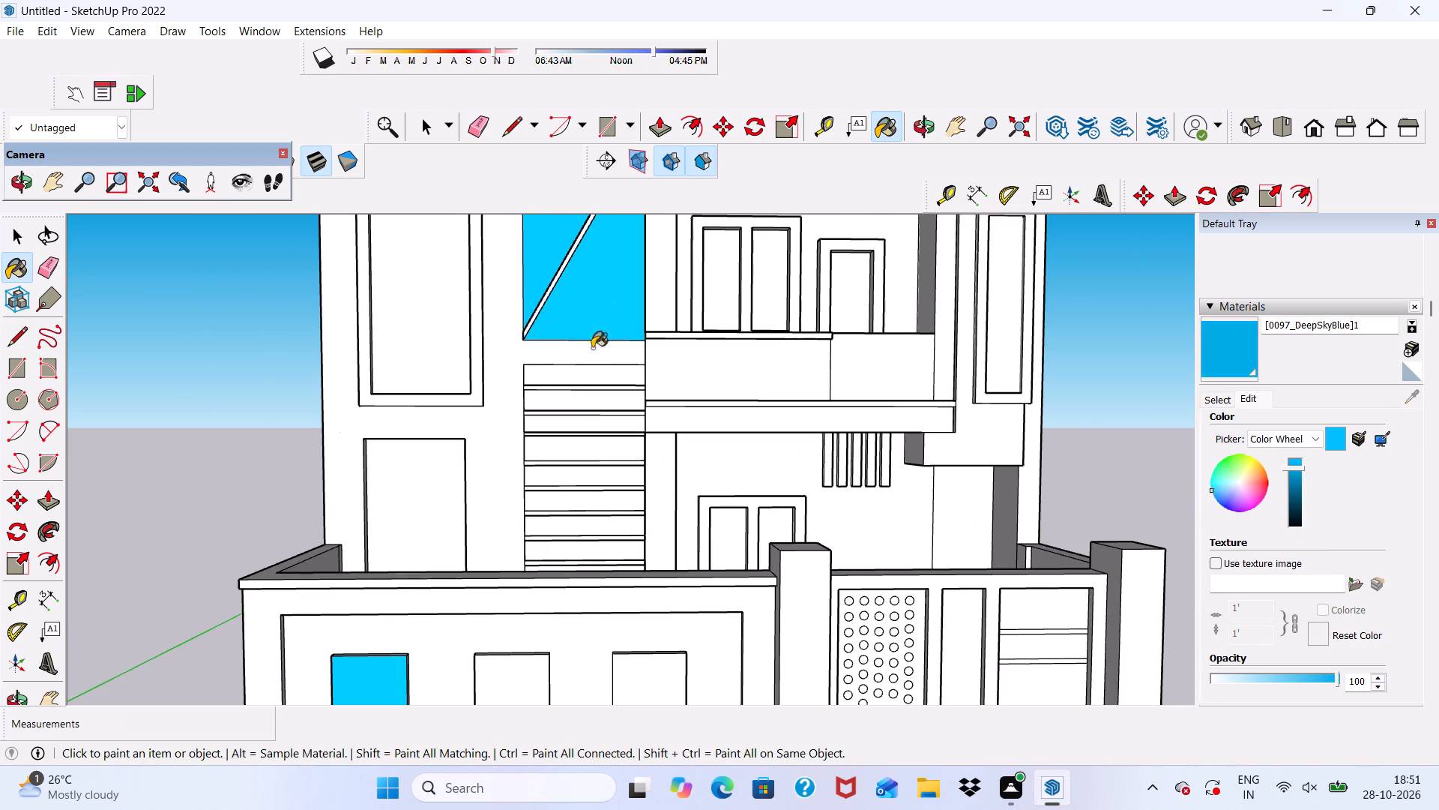
{"action": "left_click", "coordinate": [603, 323]}
{"action": "left_click", "coordinate": [1209, 363]}
{"action": "left_click", "coordinate": [605, 314]}
Paint the front faces of the boundary wall's middle and rightmost square blocks with the darkened 0097_DeepSkyBlue.
{"action": "scroll", "coordinate": [609, 337], "scroll_direction": "down", "scroll_amount": 5}
{"action": "scroll", "coordinate": [553, 590], "scroll_direction": "up", "scroll_amount": 4}
{"action": "left_click", "coordinate": [552, 537]}
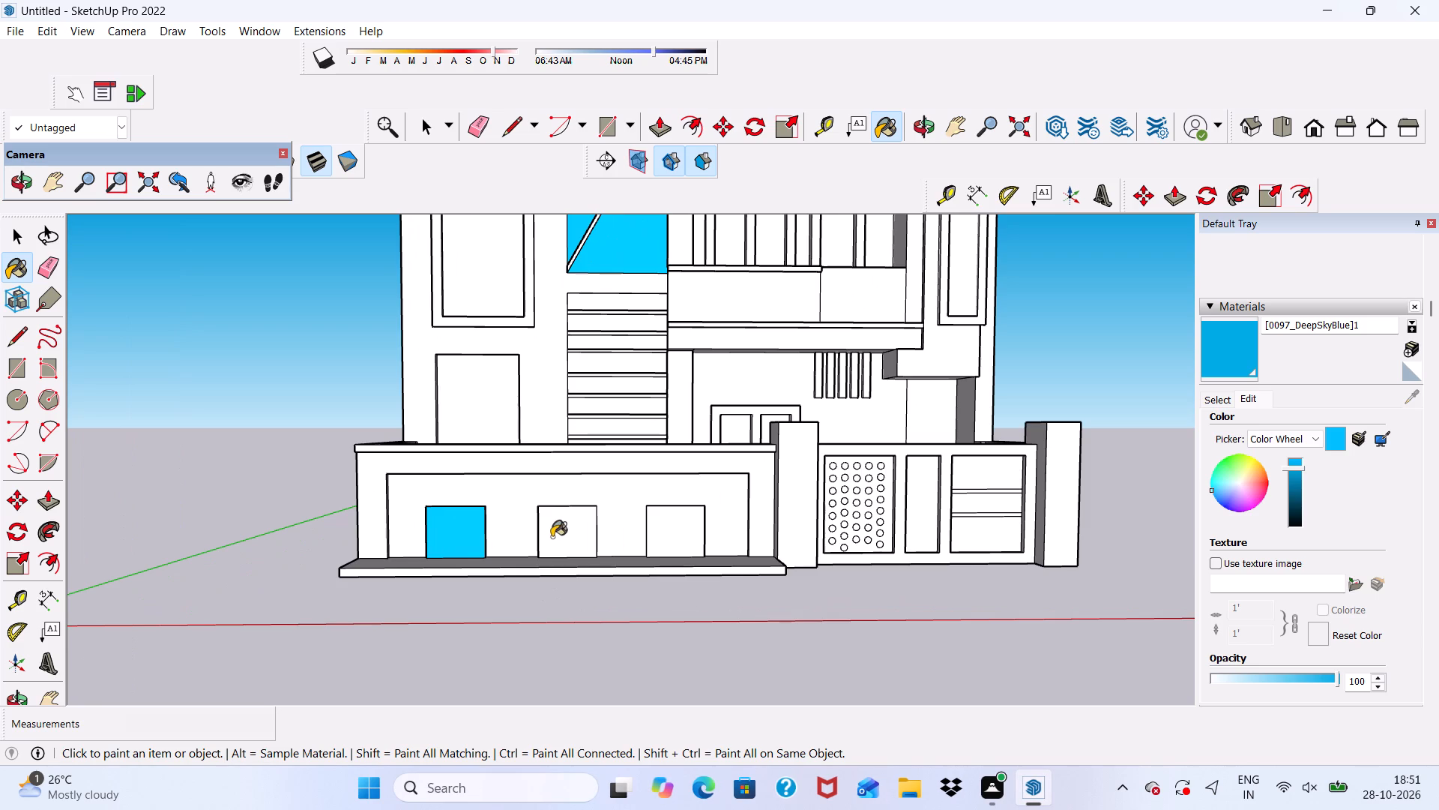
{"action": "scroll", "coordinate": [594, 537], "scroll_direction": "up", "scroll_amount": 7}
{"action": "left_click", "coordinate": [737, 520]}
Paint the rightmost block's gate-side edge and top face with the same darkened 0097_DeepSkyBlue.
{"action": "middle_click_drag", "start_coordinate": [822, 499], "coordinate": [825, 501]}
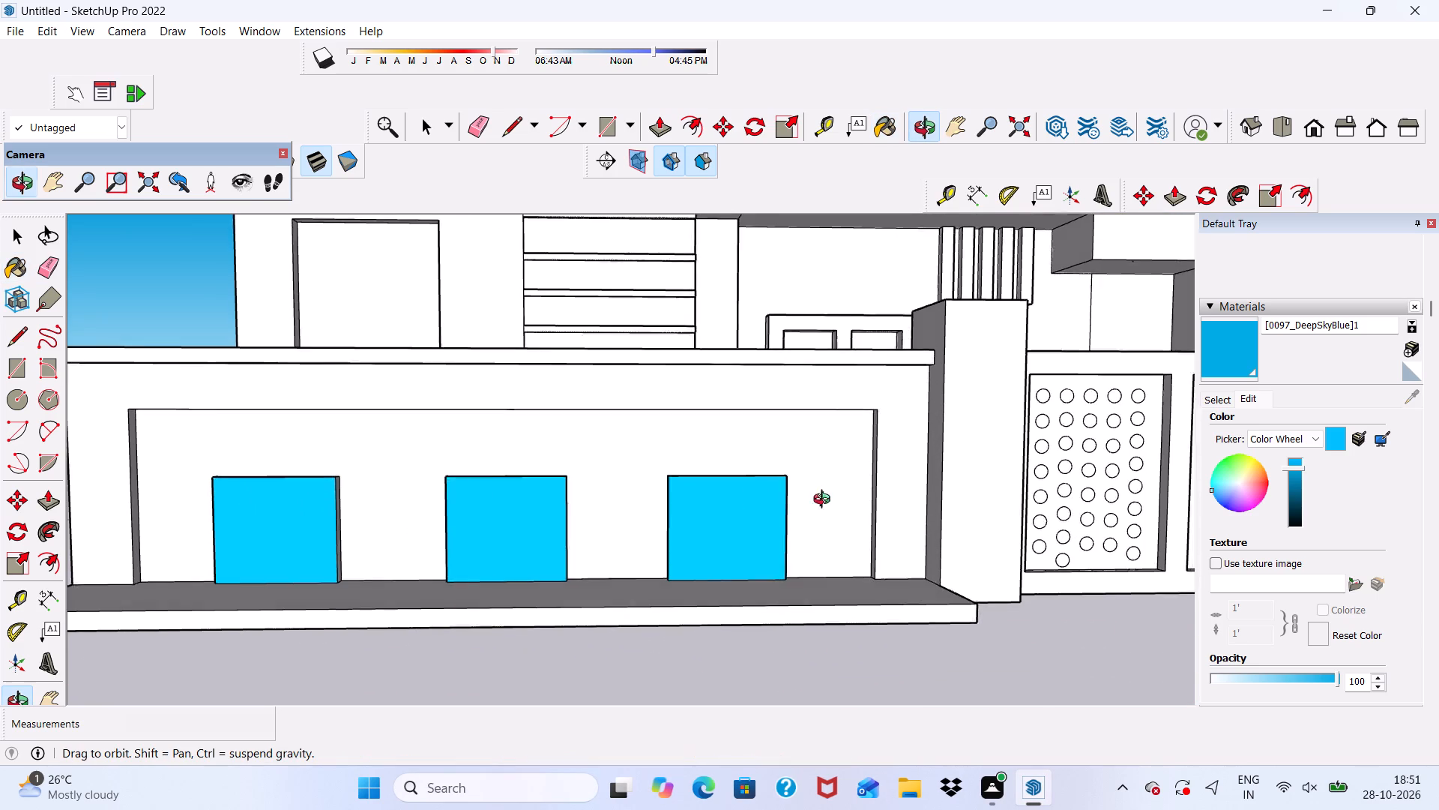
{"action": "middle_click_drag", "start_coordinate": [825, 501], "coordinate": [627, 544]}
{"action": "scroll", "coordinate": [636, 547], "scroll_direction": "up", "scroll_amount": 12}
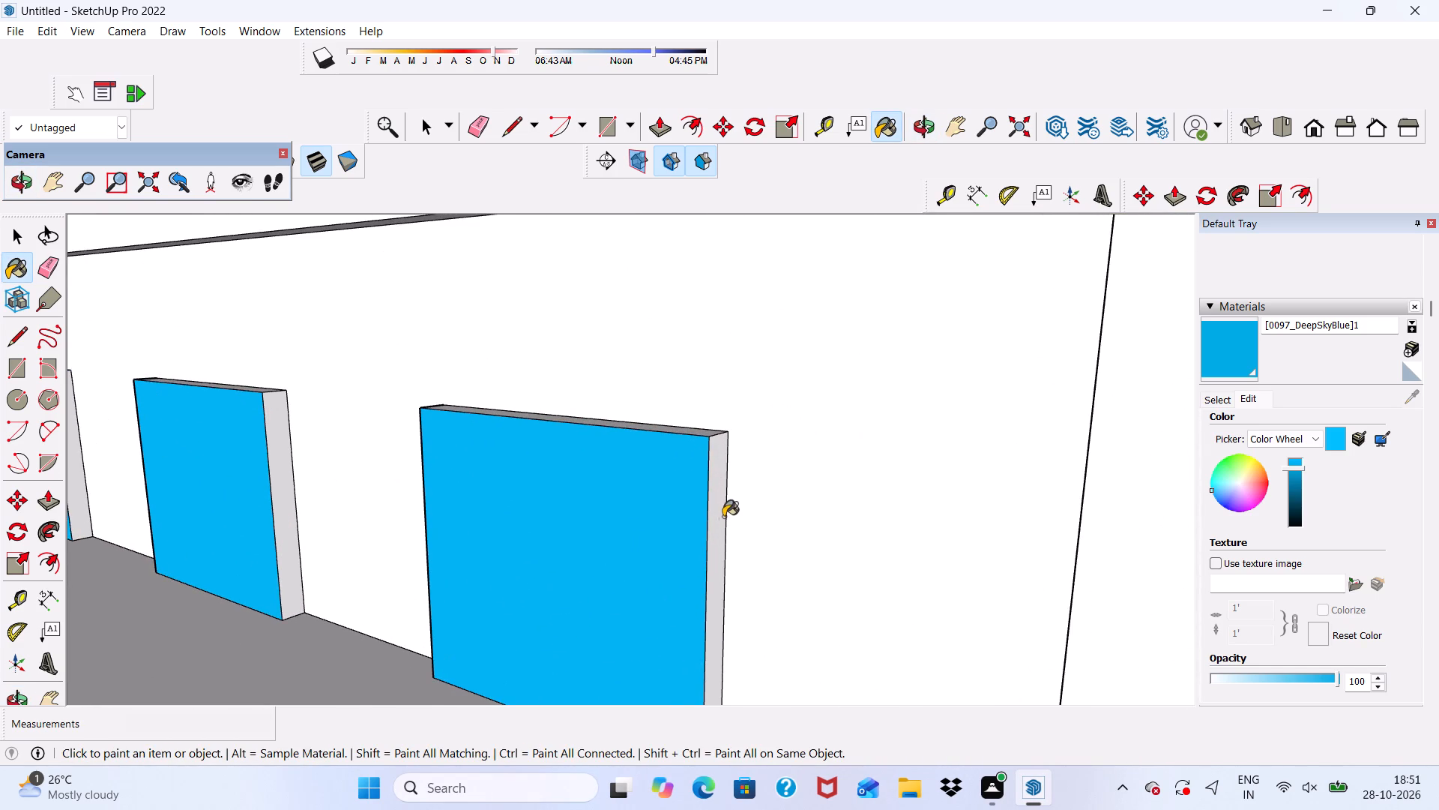
{"action": "left_click", "coordinate": [718, 520]}
{"action": "scroll", "coordinate": [678, 447], "scroll_direction": "up", "scroll_amount": 2}
{"action": "middle_click_drag", "start_coordinate": [685, 431], "coordinate": [708, 527]}
{"action": "scroll", "coordinate": [696, 518], "scroll_direction": "up", "scroll_amount": 2}
{"action": "left_click", "coordinate": [687, 529]}
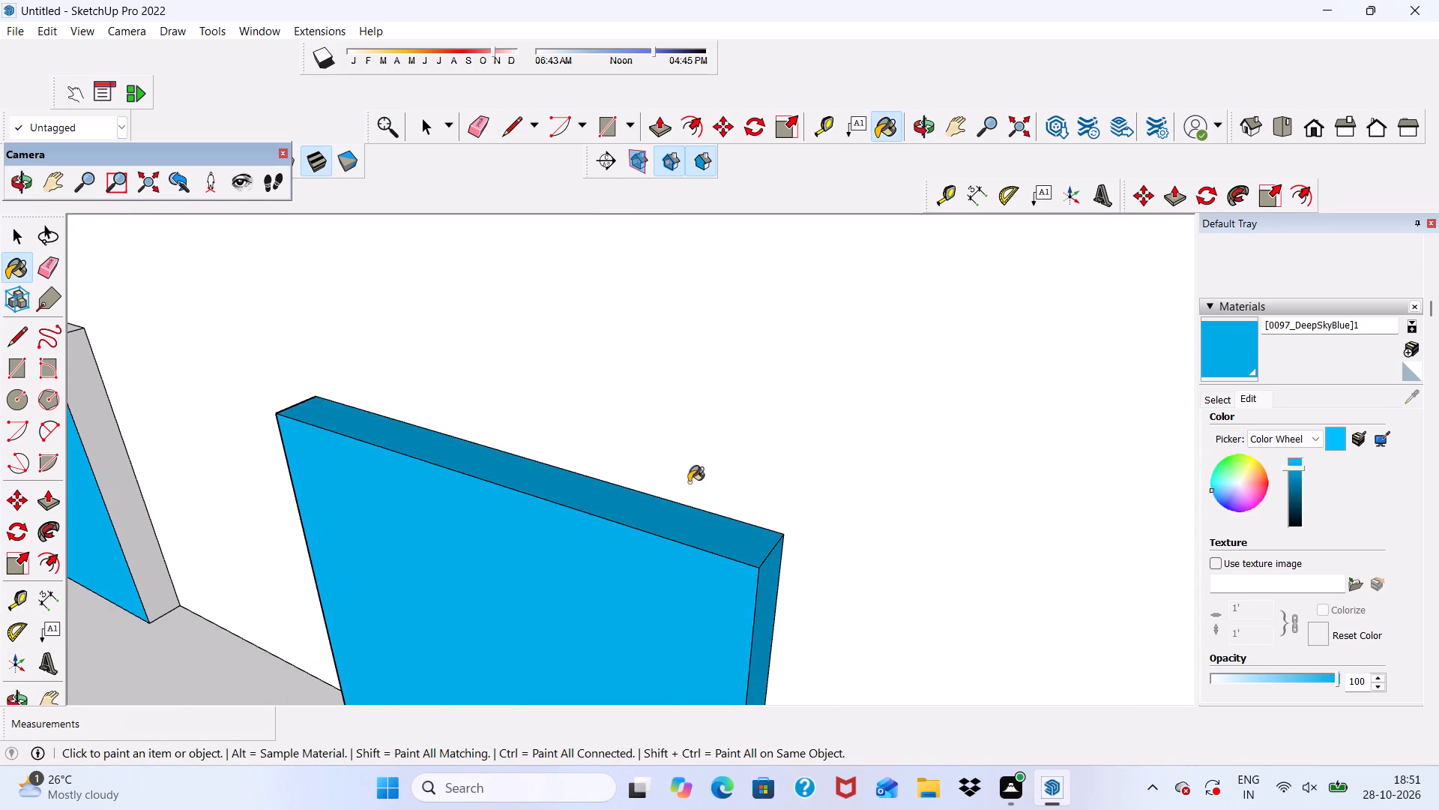
Paint the middle block's gate-side edge and top face with the darkened 0097_DeepSkyBlue.
{"action": "scroll", "coordinate": [690, 482], "scroll_direction": "down", "scroll_amount": 9}
{"action": "middle_click_drag", "start_coordinate": [610, 497], "coordinate": [635, 488]}
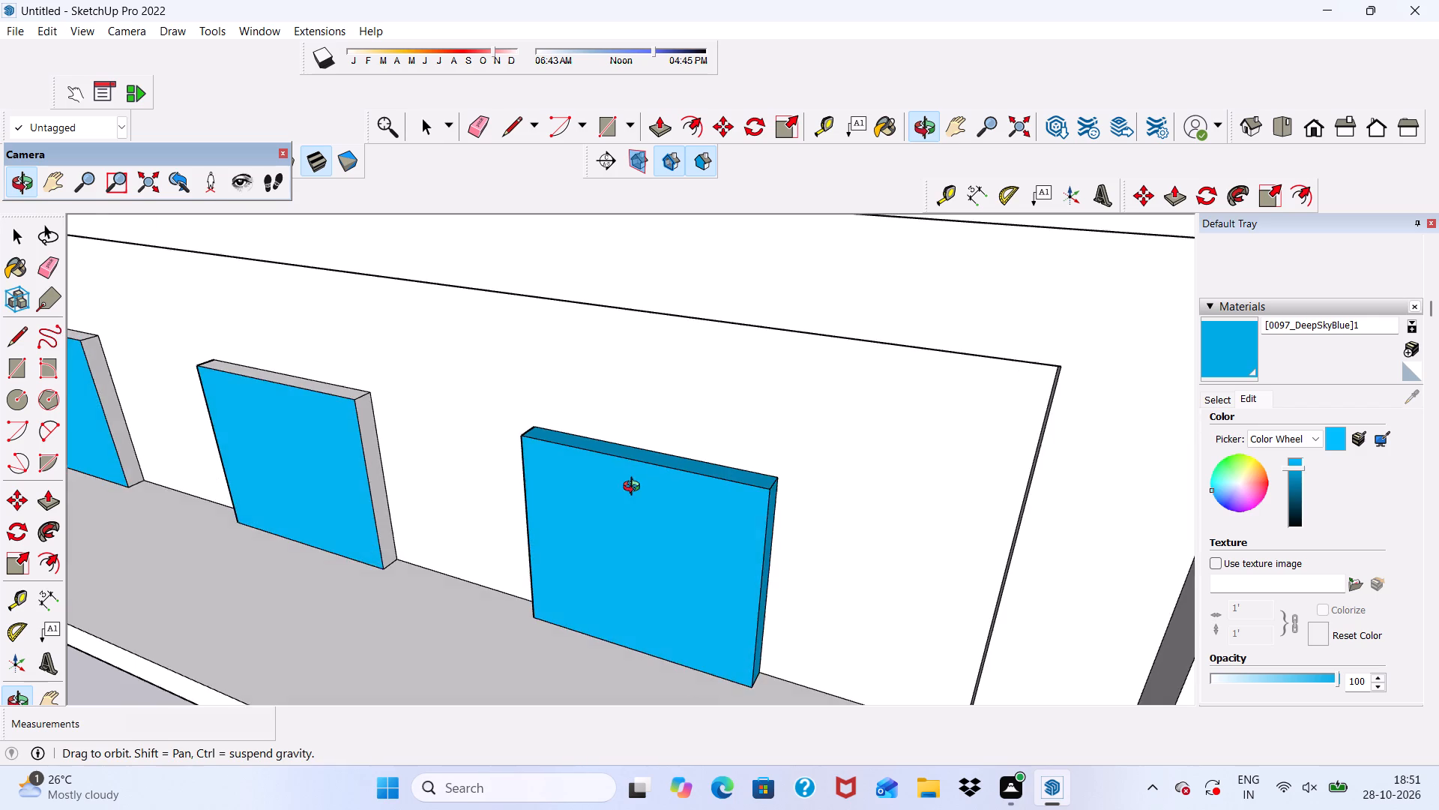
{"action": "middle_click_drag", "start_coordinate": [635, 488], "coordinate": [636, 489]}
{"action": "scroll", "coordinate": [488, 478], "scroll_direction": "up", "scroll_amount": 4}
{"action": "scroll", "coordinate": [358, 487], "scroll_direction": "up", "scroll_amount": 2}
{"action": "left_click", "coordinate": [326, 506]}
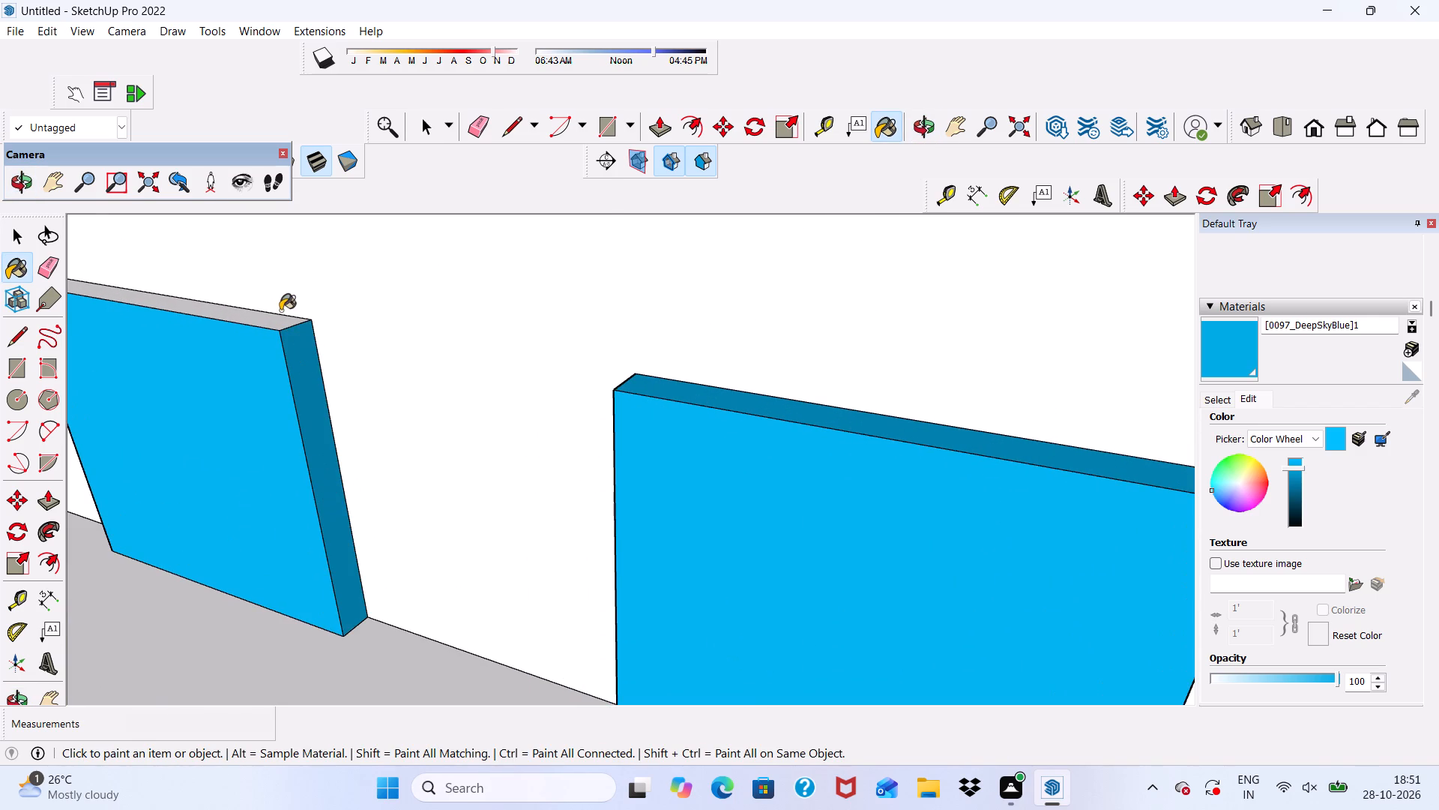
{"action": "left_click", "coordinate": [271, 322]}
Paint the edges facing away from the gate on the rightmost and middle blocks with the darkened 0097_DeepSkyBlue.
{"action": "middle_click_drag", "start_coordinate": [380, 406], "coordinate": [705, 322]}
{"action": "scroll", "coordinate": [380, 406], "scroll_direction": "down", "scroll_amount": 1}
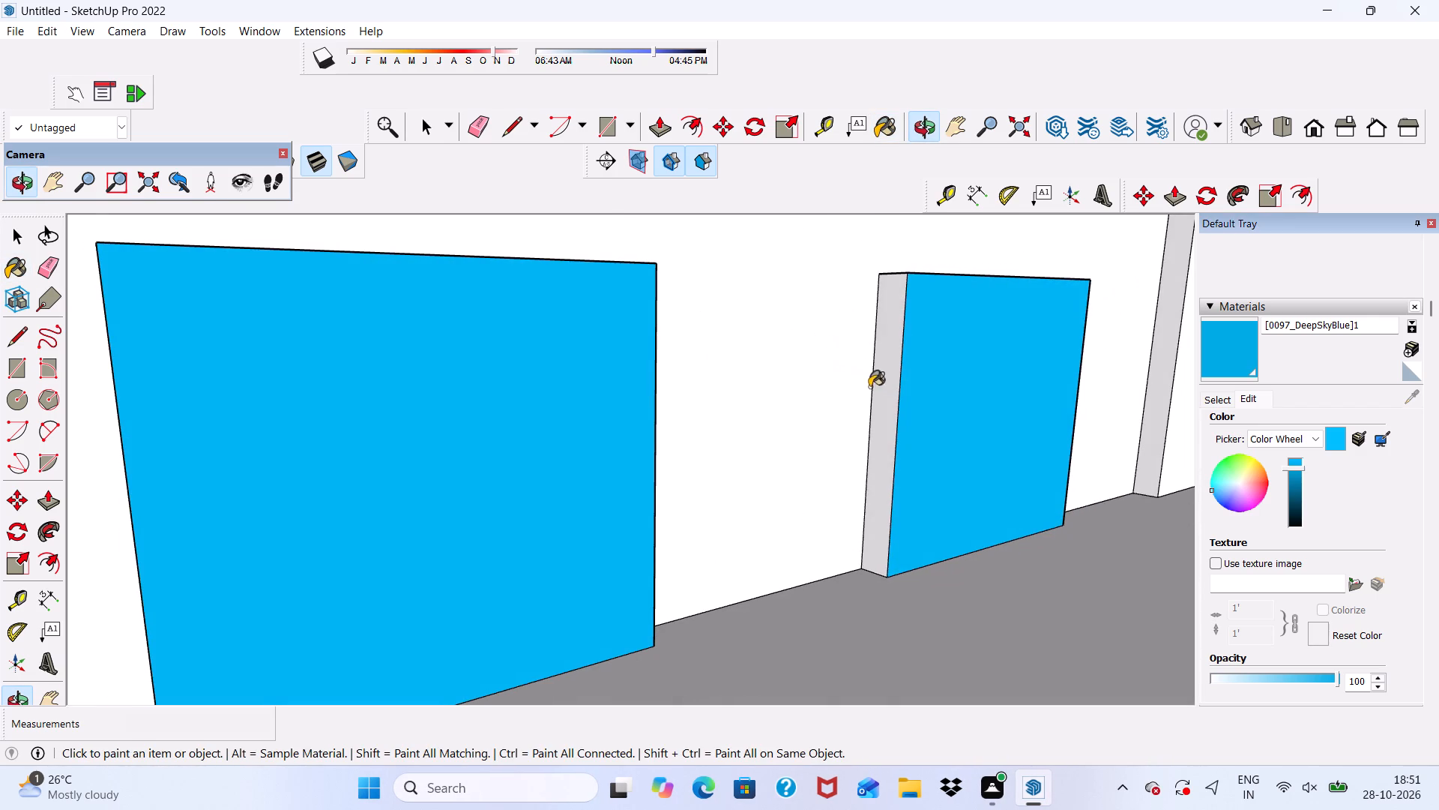
{"action": "left_click", "coordinate": [893, 398]}
{"action": "scroll", "coordinate": [872, 379], "scroll_direction": "down", "scroll_amount": 4}
{"action": "middle_click_drag", "start_coordinate": [383, 448], "coordinate": [57, 472]}
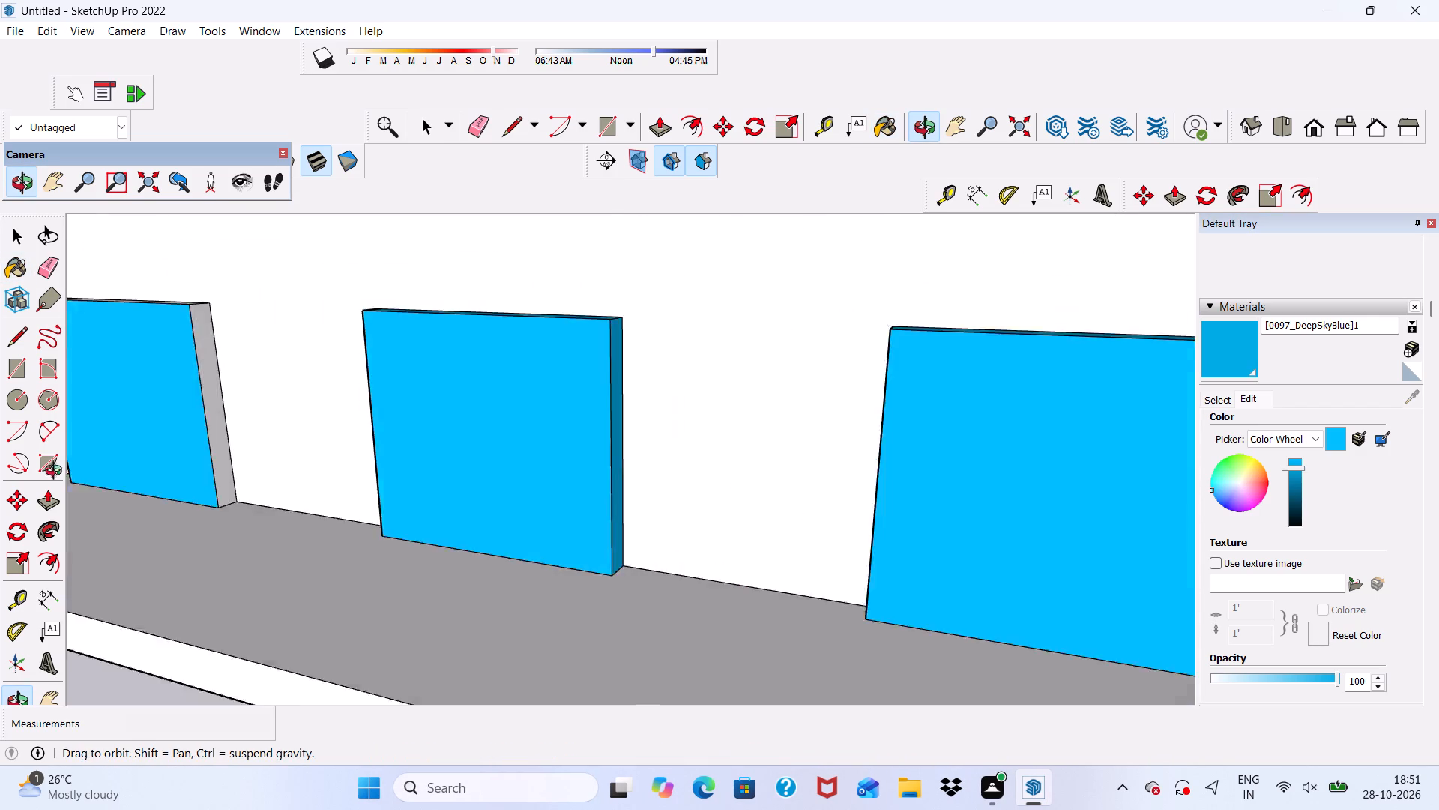
{"action": "middle_click_drag", "start_coordinate": [57, 472], "coordinate": [584, 464]}
{"action": "left_click", "coordinate": [669, 434]}
Paint the leftmost block's top face and gate-side edge with the darkened 0097_DeepSkyBlue.
{"action": "scroll", "coordinate": [669, 437], "scroll_direction": "down", "scroll_amount": 1}
{"action": "middle_click_drag", "start_coordinate": [669, 439], "coordinate": [638, 439]}
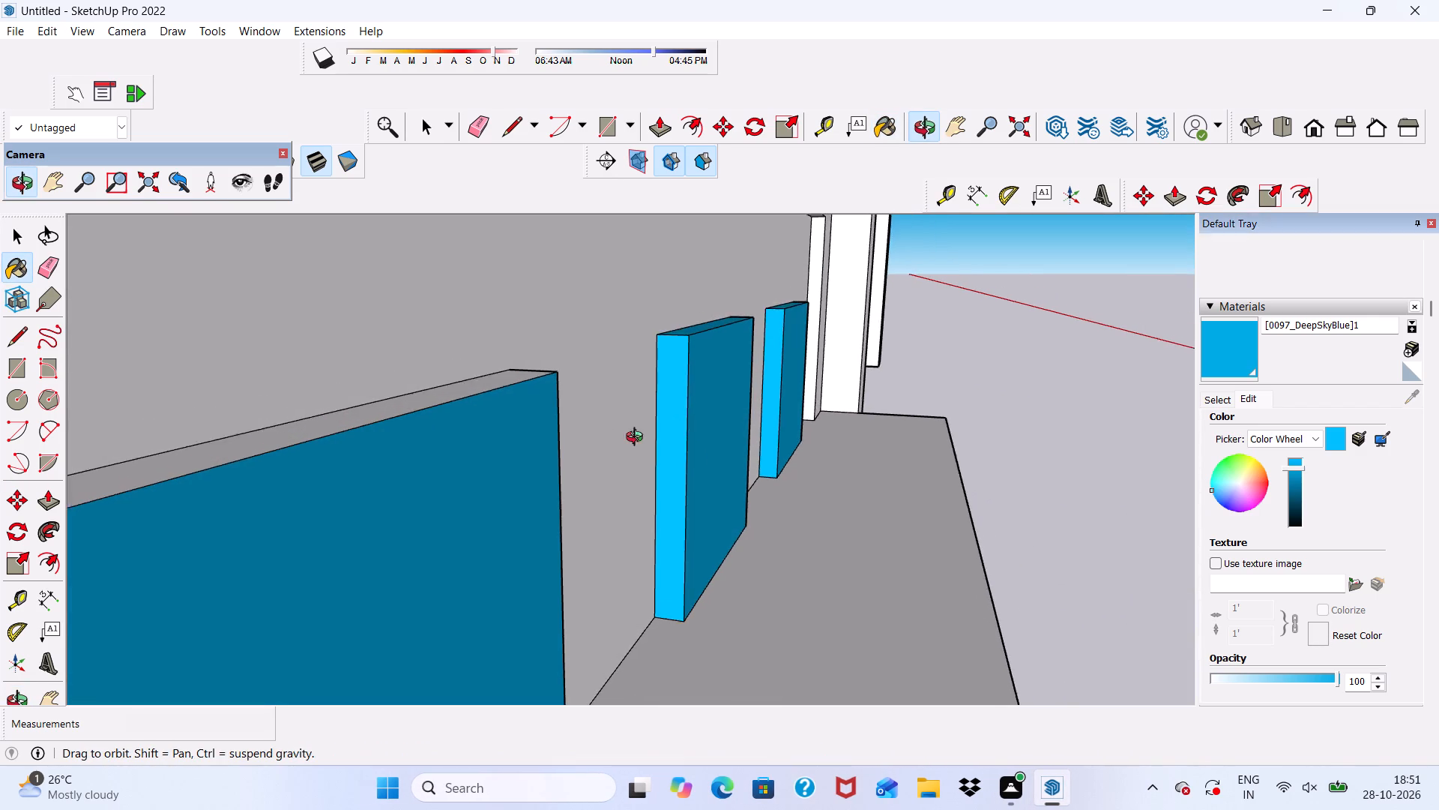
{"action": "middle_click_drag", "start_coordinate": [638, 439], "coordinate": [343, 525]}
{"action": "scroll", "coordinate": [330, 503], "scroll_direction": "up", "scroll_amount": 1}
{"action": "scroll", "coordinate": [348, 457], "scroll_direction": "down", "scroll_amount": 4}
{"action": "scroll", "coordinate": [144, 473], "scroll_direction": "up", "scroll_amount": 4}
{"action": "scroll", "coordinate": [159, 400], "scroll_direction": "up", "scroll_amount": 1}
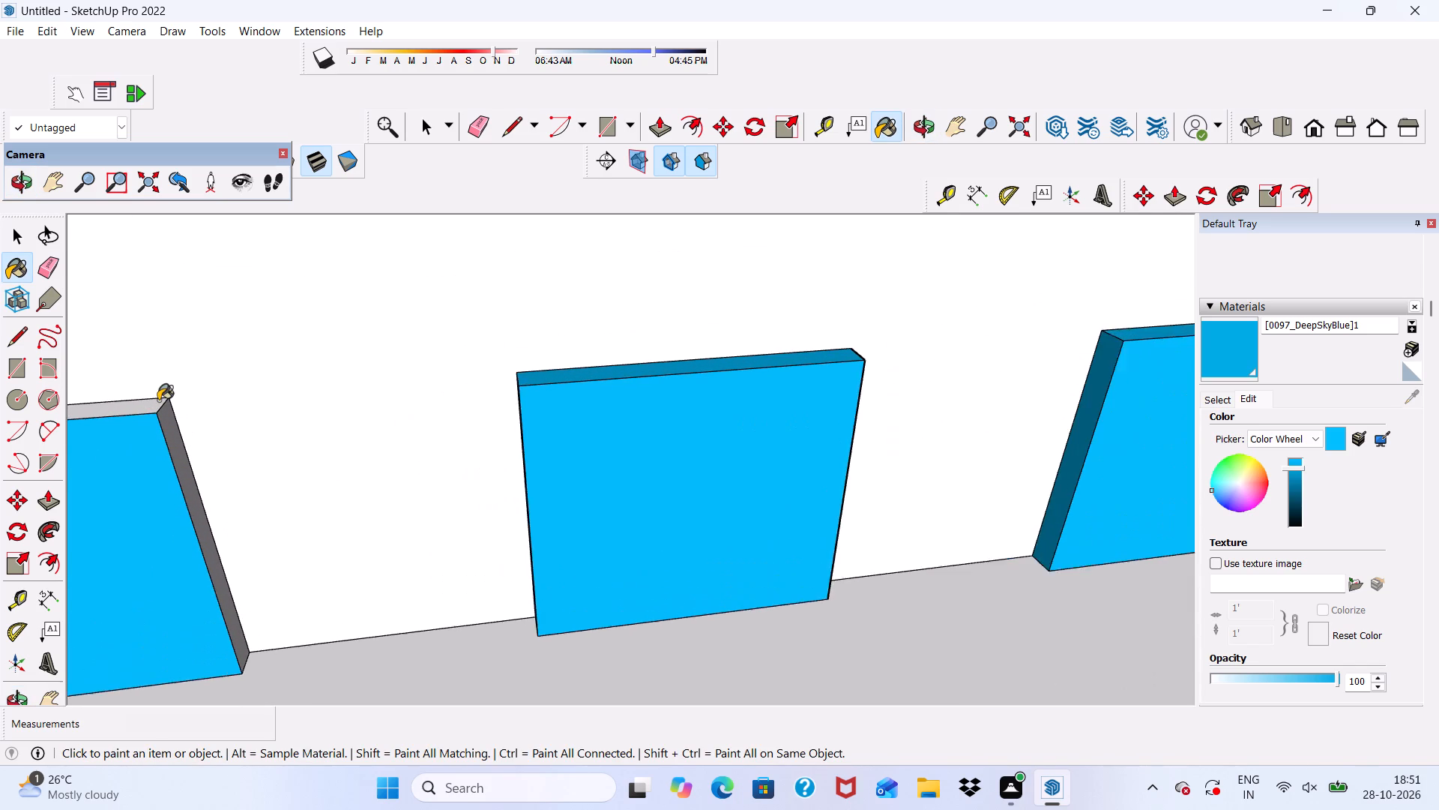
{"action": "scroll", "coordinate": [158, 400], "scroll_direction": "up", "scroll_amount": 1}
{"action": "left_click", "coordinate": [143, 403]}
{"action": "left_click", "coordinate": [175, 451]}
Paint the leftmost block's remaining white edge, facing away from the gate, with the darkened 0097_DeepSkyBlue.
{"action": "scroll", "coordinate": [191, 461], "scroll_direction": "down", "scroll_amount": 5}
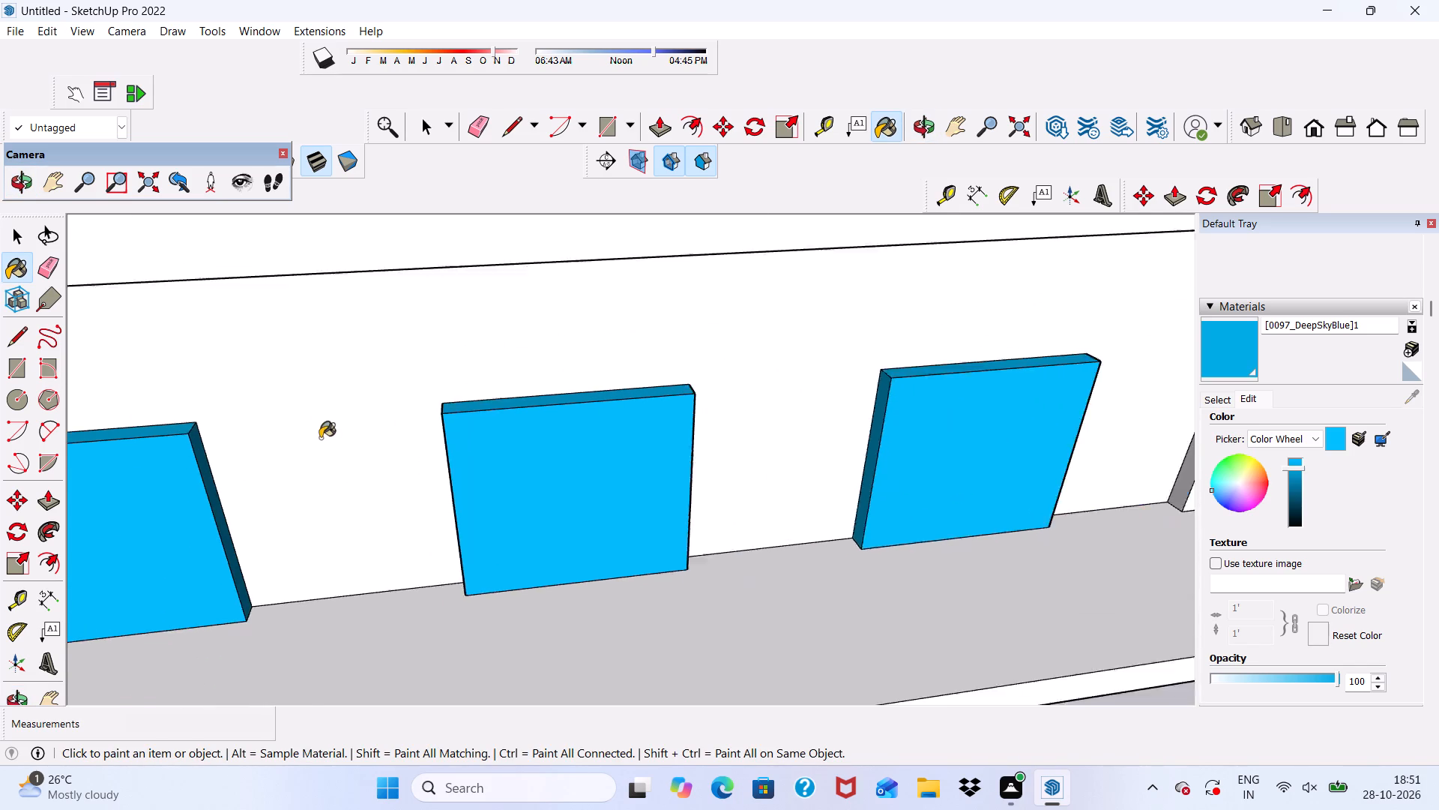
{"action": "scroll", "coordinate": [320, 438], "scroll_direction": "down", "scroll_amount": 9}
{"action": "middle_click_drag", "start_coordinate": [360, 472], "coordinate": [621, 413]}
{"action": "scroll", "coordinate": [338, 589], "scroll_direction": "up", "scroll_amount": 3}
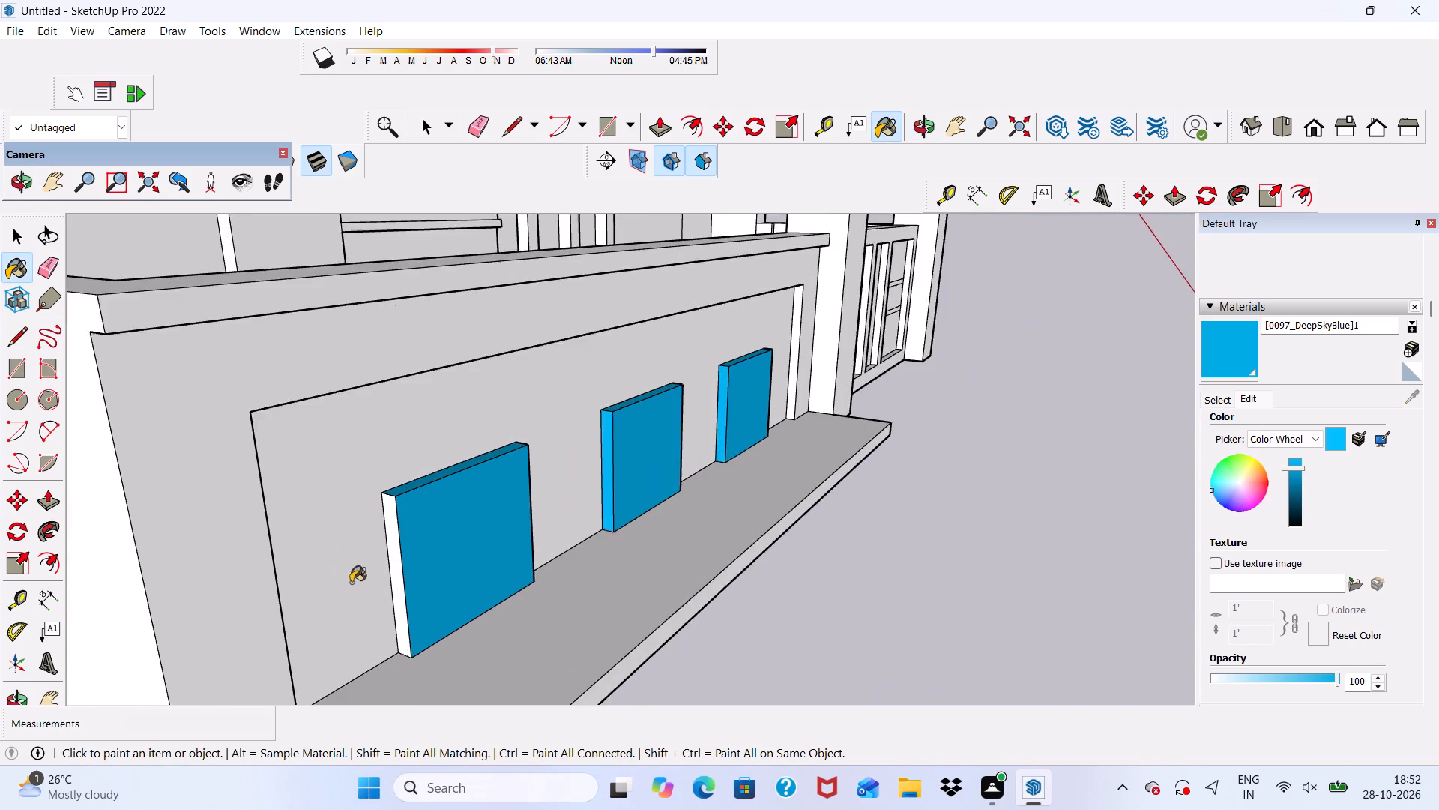
{"action": "scroll", "coordinate": [351, 583], "scroll_direction": "up", "scroll_amount": 1}
{"action": "left_click_drag", "start_coordinate": [410, 535], "coordinate": [407, 528]}
Paint the gate's perforated panel around its circular holes with the darkened 0097_DeepSkyBlue.
{"action": "scroll", "coordinate": [392, 511], "scroll_direction": "down", "scroll_amount": 4}
{"action": "middle_click_drag", "start_coordinate": [446, 515], "coordinate": [262, 499]}
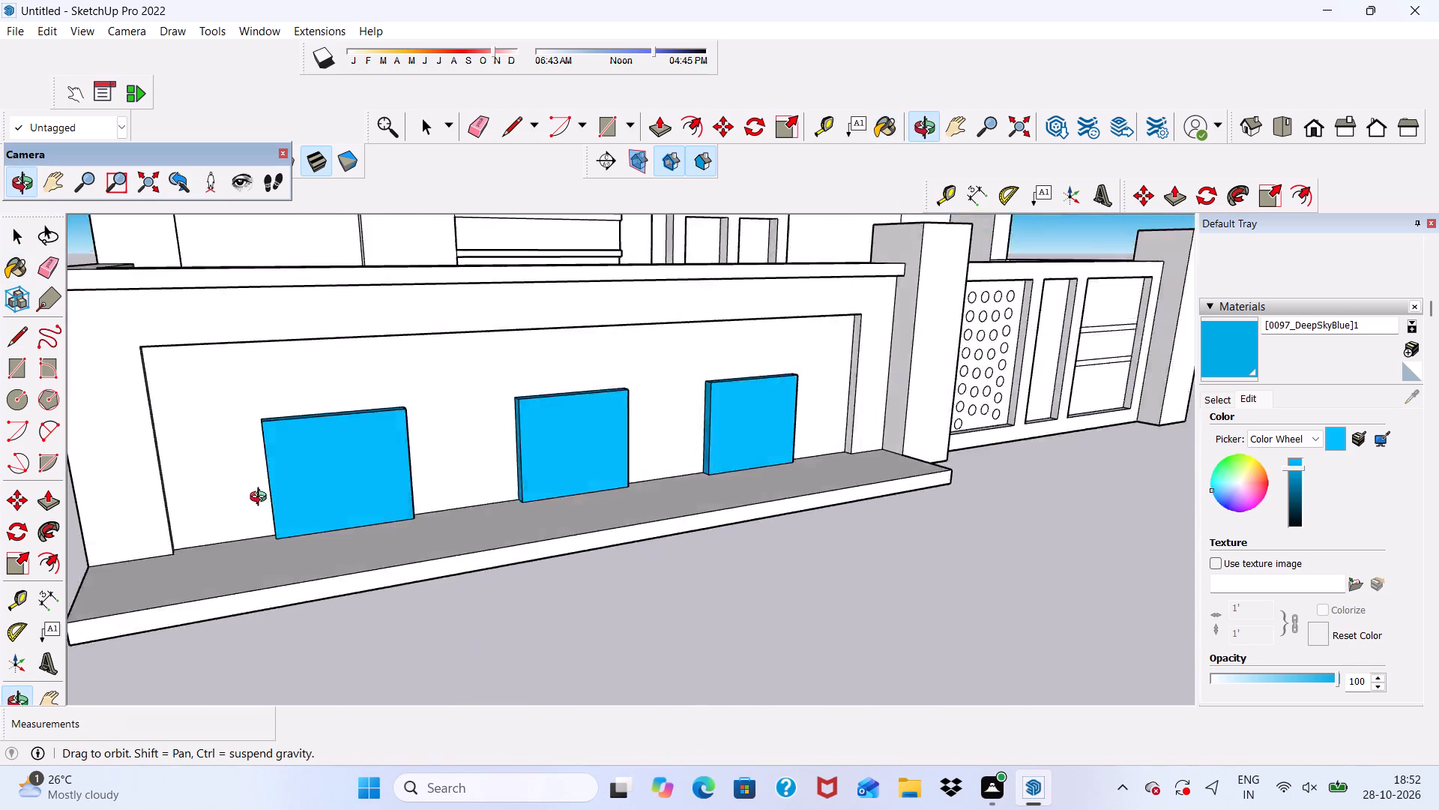
{"action": "middle_click_drag", "start_coordinate": [262, 499], "coordinate": [106, 506]}
{"action": "scroll", "coordinate": [499, 536], "scroll_direction": "down", "scroll_amount": 1}
{"action": "middle_click_drag", "start_coordinate": [516, 541], "coordinate": [366, 502]}
{"action": "scroll", "coordinate": [507, 458], "scroll_direction": "up", "scroll_amount": 1}
{"action": "scroll", "coordinate": [454, 463], "scroll_direction": "down", "scroll_amount": 5}
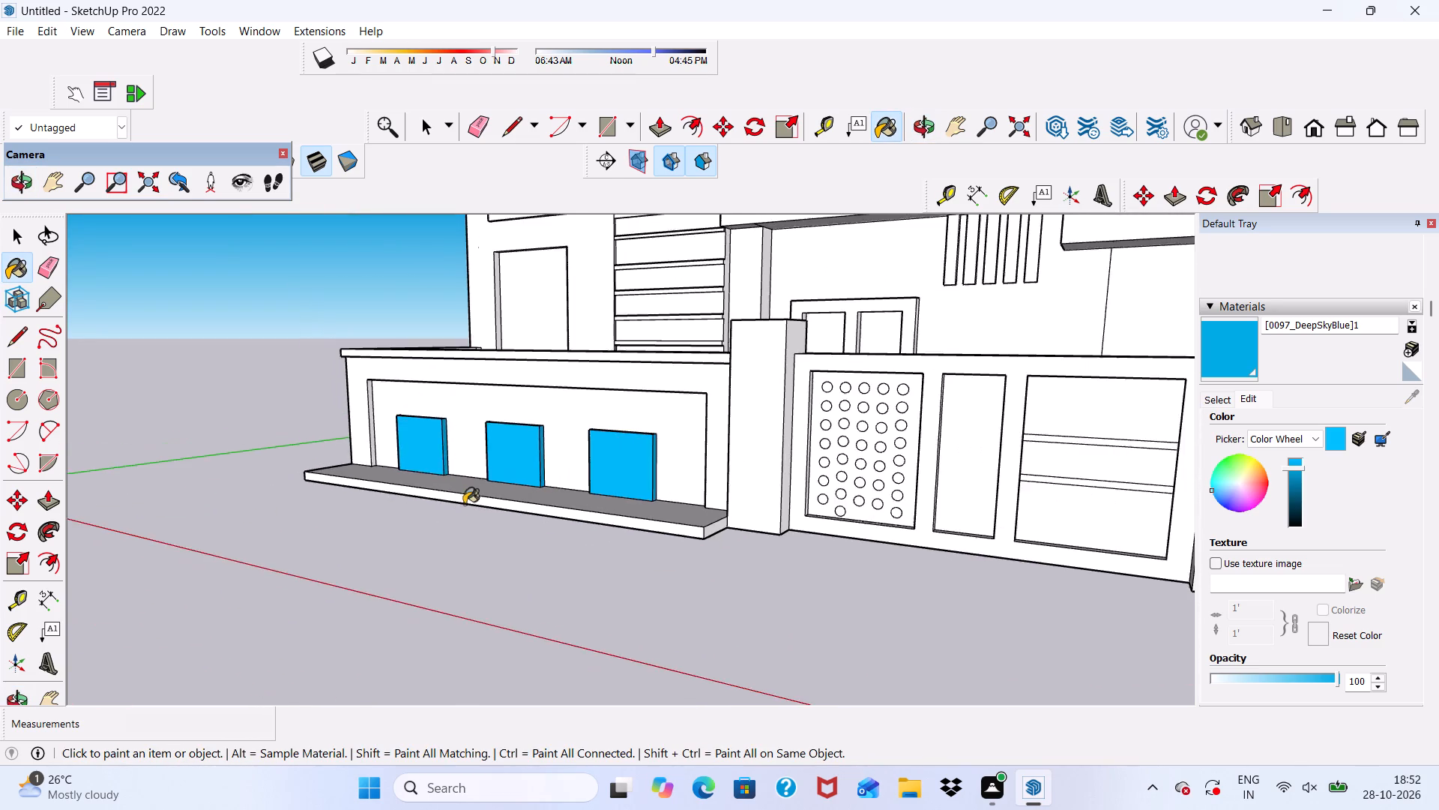
{"action": "middle_click_drag", "start_coordinate": [467, 507], "coordinate": [684, 527]}
{"action": "scroll", "coordinate": [863, 454], "scroll_direction": "up", "scroll_amount": 13}
{"action": "left_click", "coordinate": [821, 342]}
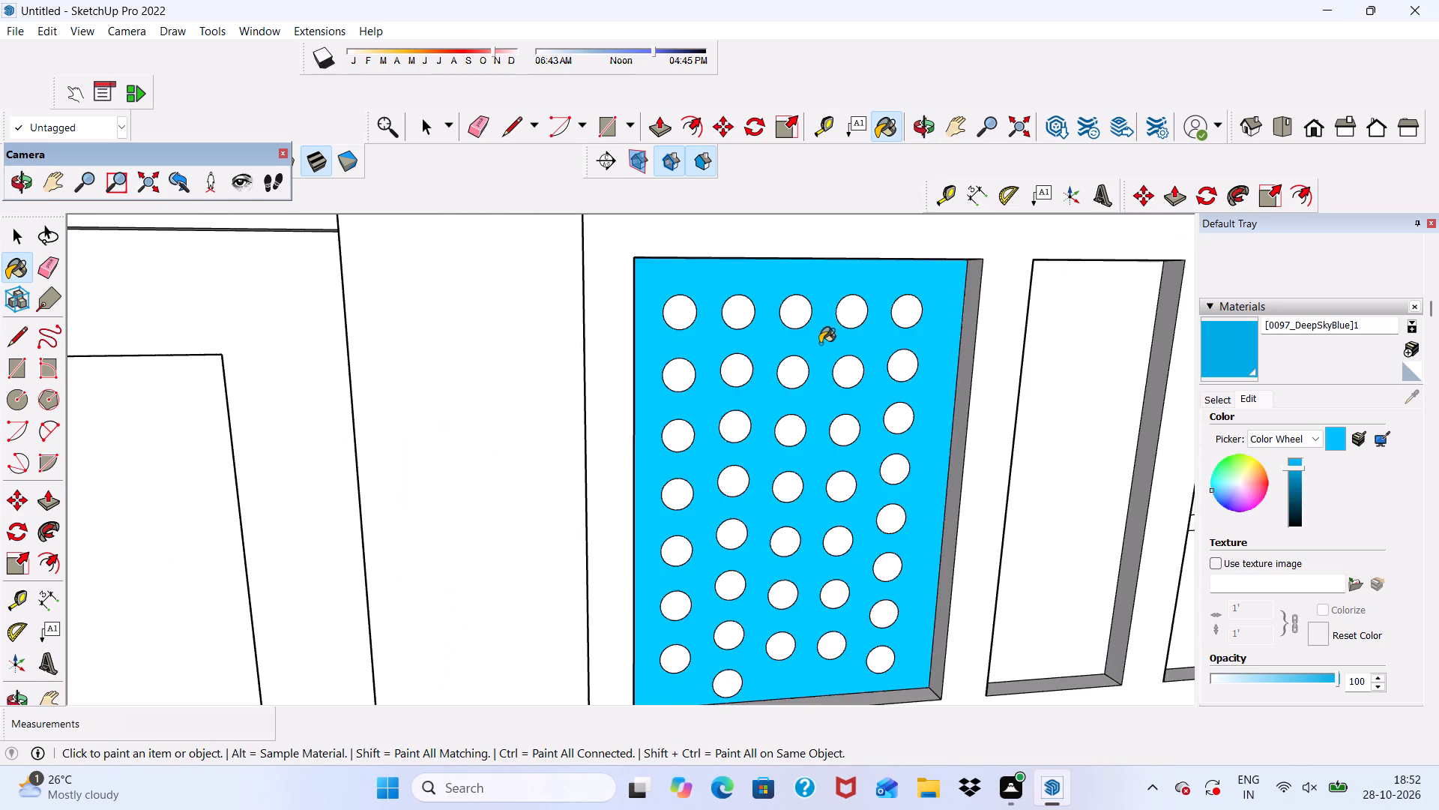
Examine the gate's painted perforated panel from several angles, and the house's front facade above it.
{"action": "scroll", "coordinate": [809, 385], "scroll_direction": "down", "scroll_amount": 5}
{"action": "middle_click_drag", "start_coordinate": [747, 473], "coordinate": [628, 463]}
{"action": "scroll", "coordinate": [696, 563], "scroll_direction": "up", "scroll_amount": 5}
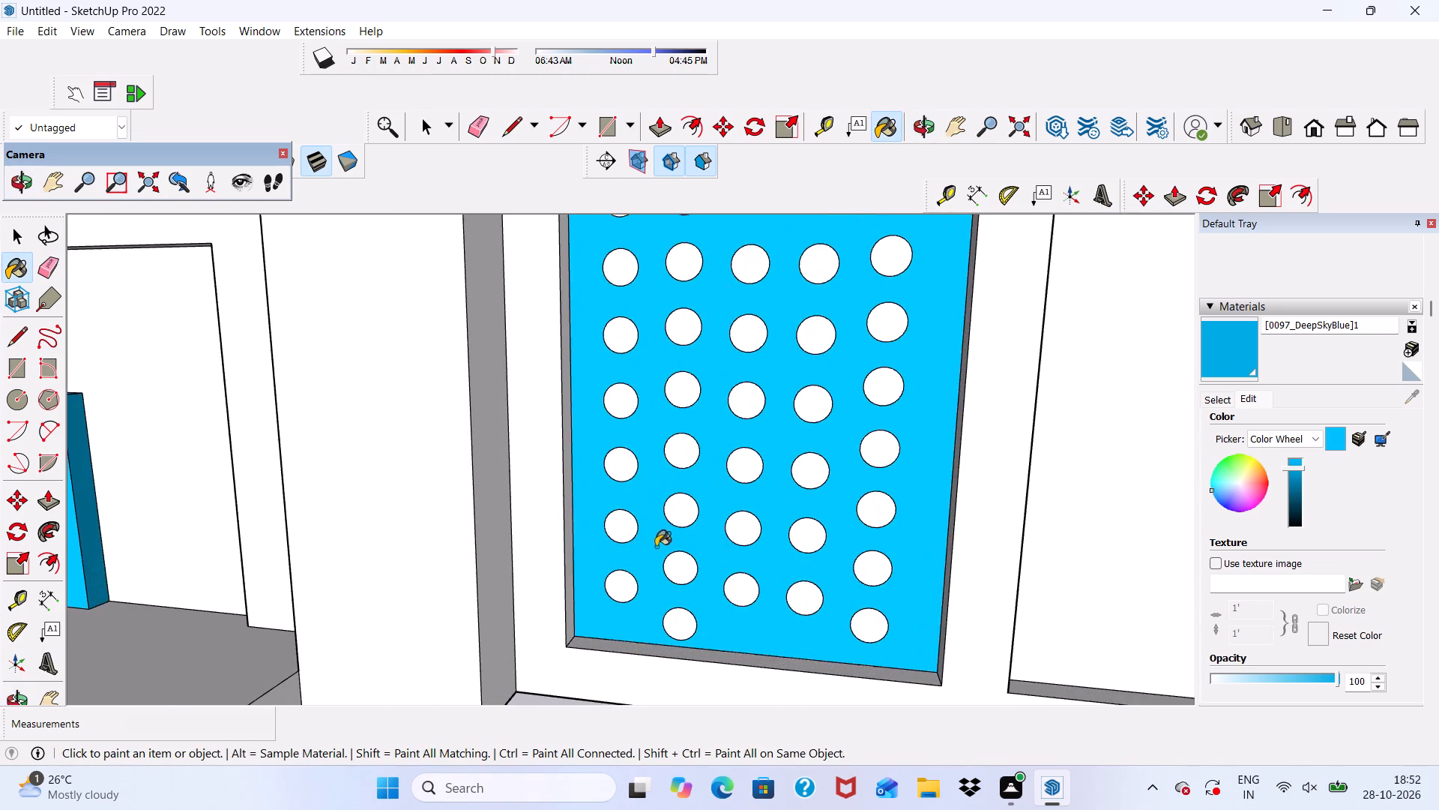
{"action": "scroll", "coordinate": [663, 570], "scroll_direction": "up", "scroll_amount": 5}
{"action": "scroll", "coordinate": [567, 545], "scroll_direction": "down", "scroll_amount": 2}
{"action": "middle_click_drag", "start_coordinate": [566, 543], "coordinate": [718, 531]}
{"action": "scroll", "coordinate": [746, 498], "scroll_direction": "up", "scroll_amount": 1}
{"action": "scroll", "coordinate": [561, 466], "scroll_direction": "down", "scroll_amount": 4}
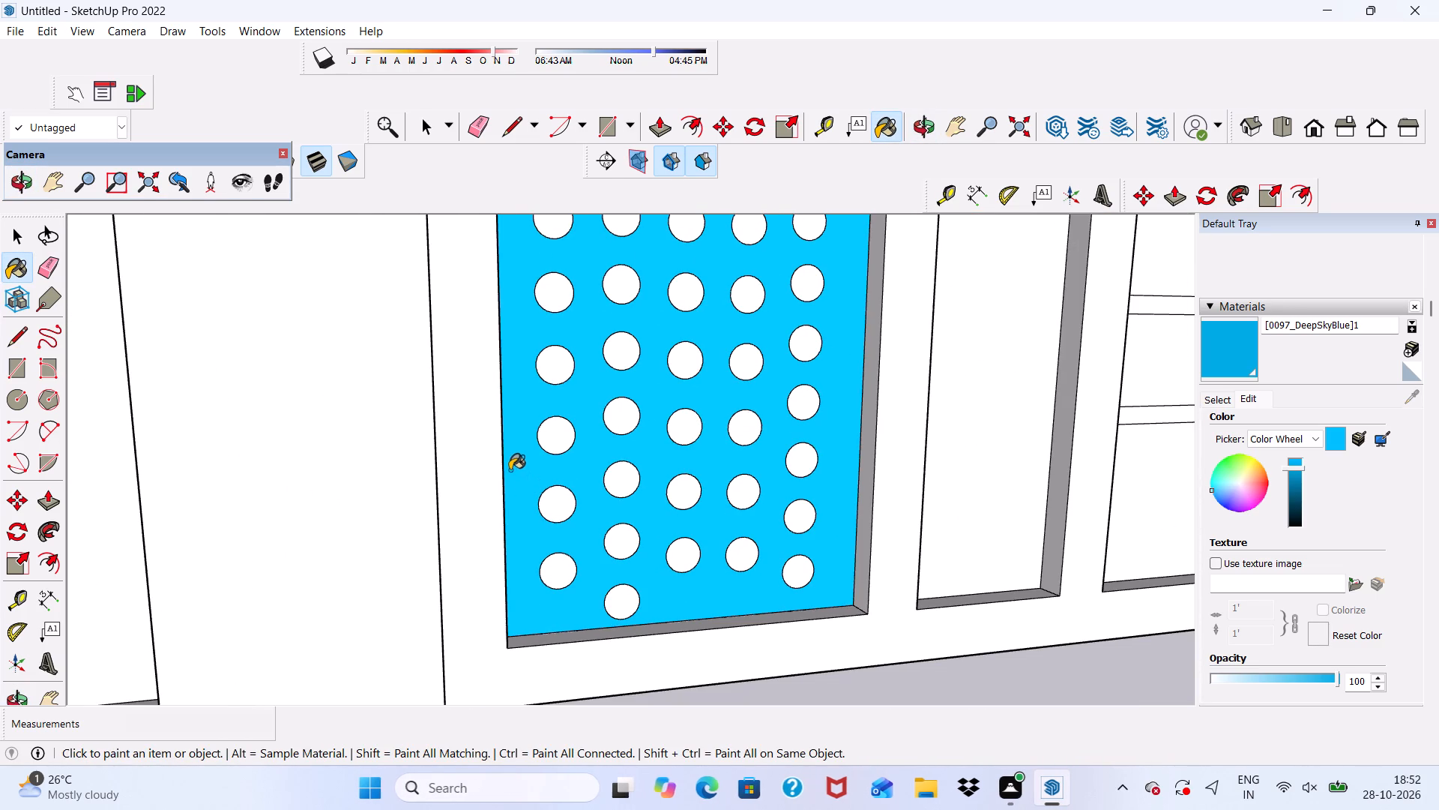
{"action": "scroll", "coordinate": [489, 460], "scroll_direction": "down", "scroll_amount": 4}
{"action": "middle_click_drag", "start_coordinate": [642, 542], "coordinate": [567, 403]}
{"action": "scroll", "coordinate": [564, 422], "scroll_direction": "up", "scroll_amount": 1}
{"action": "scroll", "coordinate": [558, 514], "scroll_direction": "down", "scroll_amount": 1}
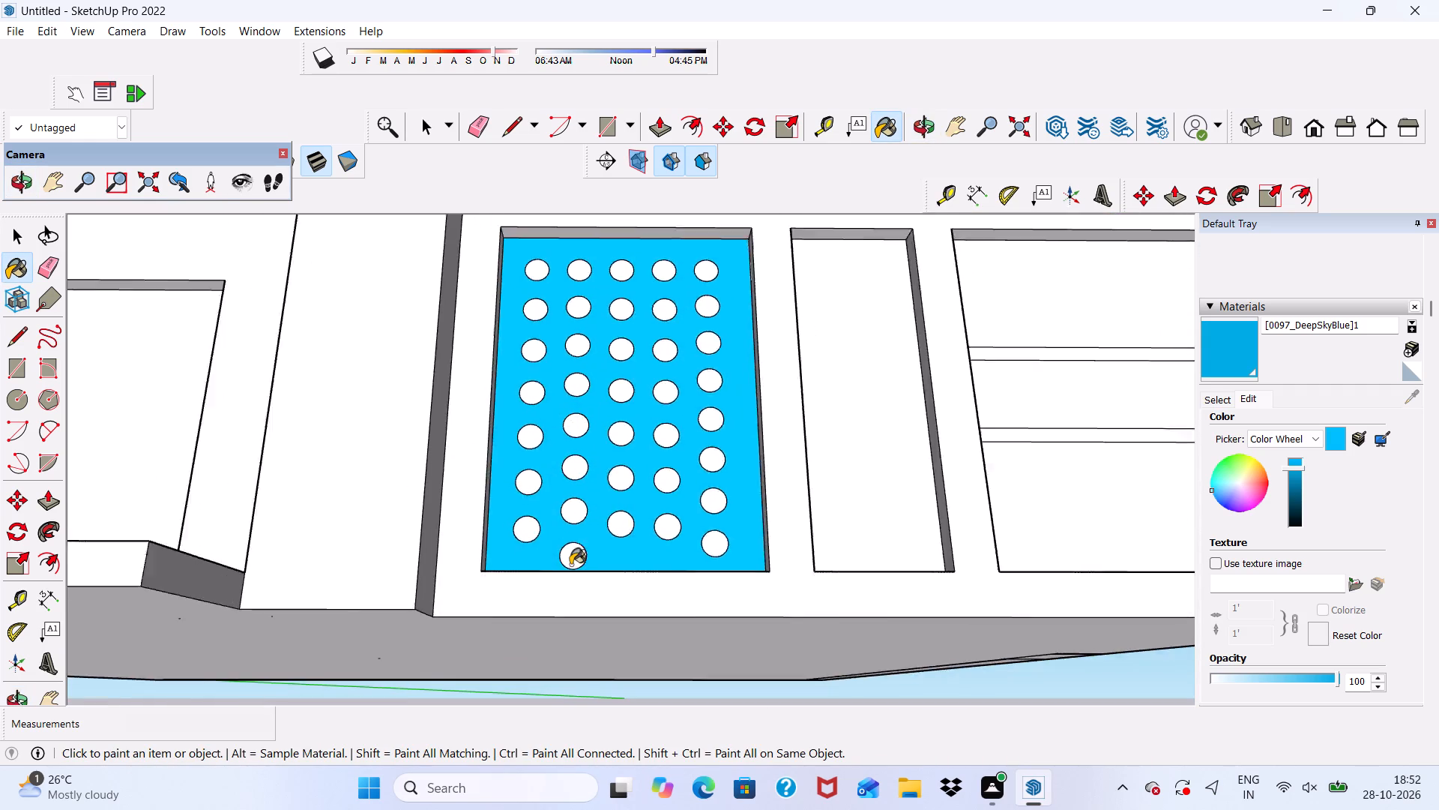
{"action": "scroll", "coordinate": [570, 565], "scroll_direction": "down", "scroll_amount": 18}
{"action": "scroll", "coordinate": [574, 395], "scroll_direction": "up", "scroll_amount": 5}
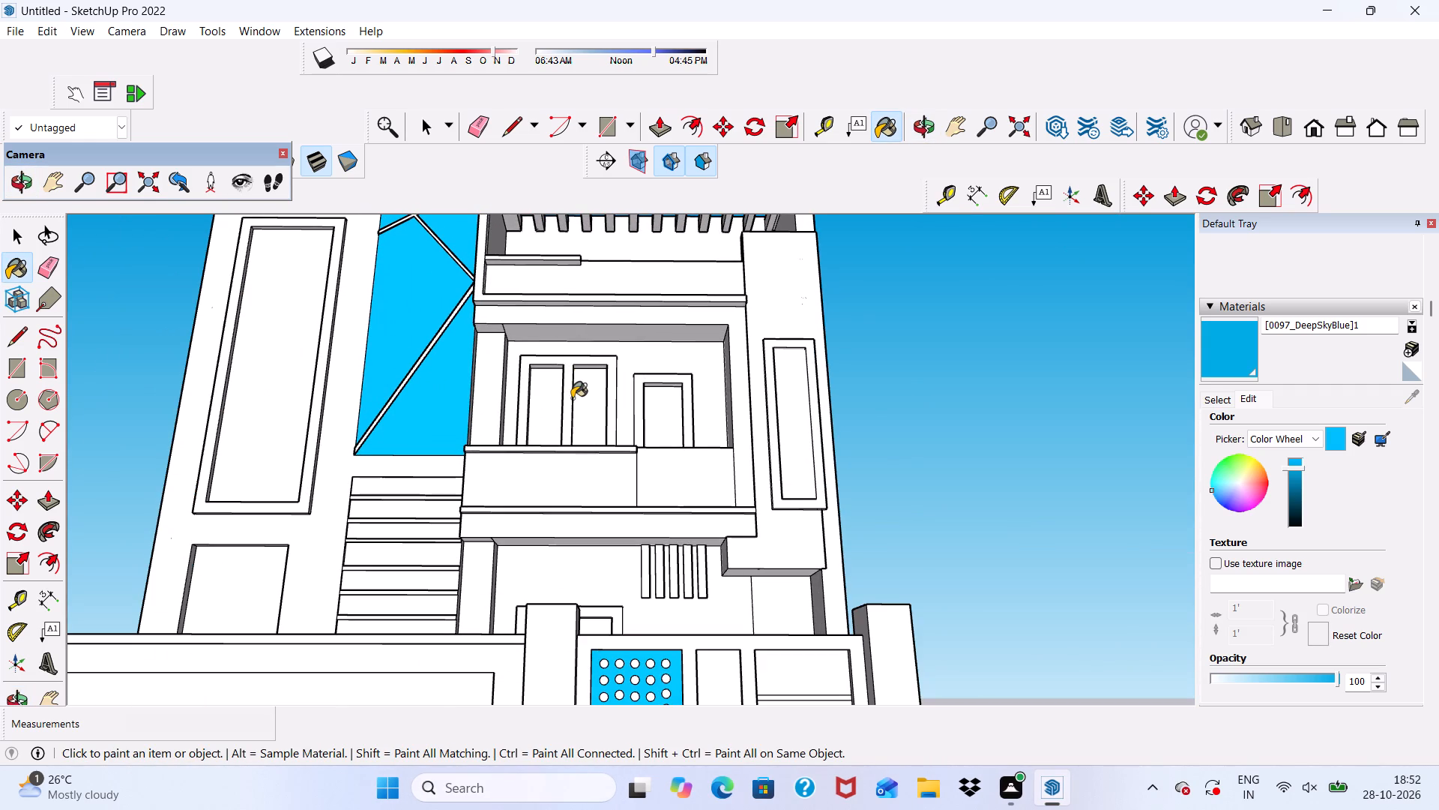
{"action": "left_click_drag", "start_coordinate": [573, 399], "coordinate": [635, 454]}
{"action": "key", "text": "space"}
{"action": "scroll", "coordinate": [654, 457], "scroll_direction": "up", "scroll_amount": 1}
{"action": "scroll", "coordinate": [657, 452], "scroll_direction": "down", "scroll_amount": 1}
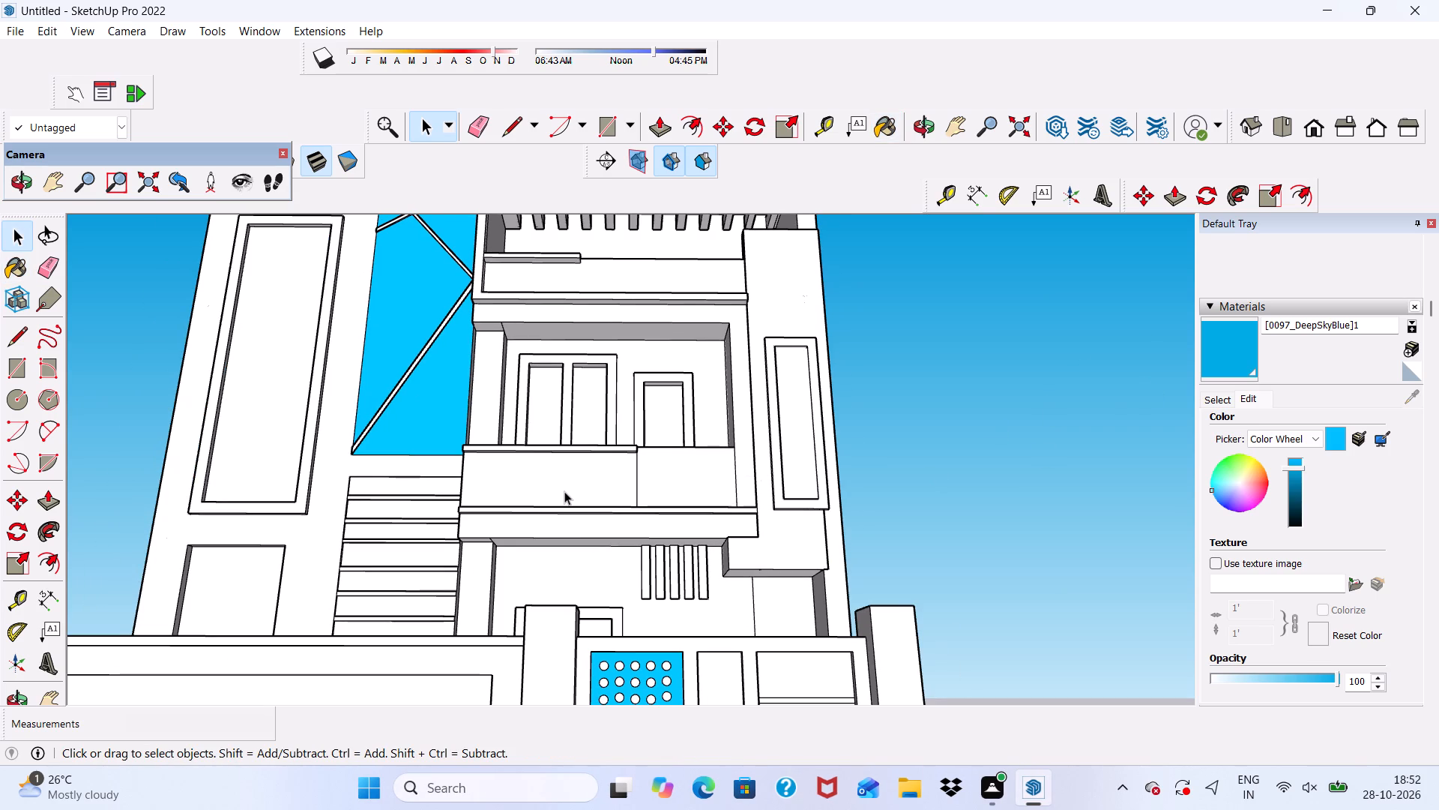
{"action": "scroll", "coordinate": [565, 493], "scroll_direction": "down", "scroll_amount": 2}
{"action": "middle_click_drag", "start_coordinate": [610, 513], "coordinate": [612, 513]}
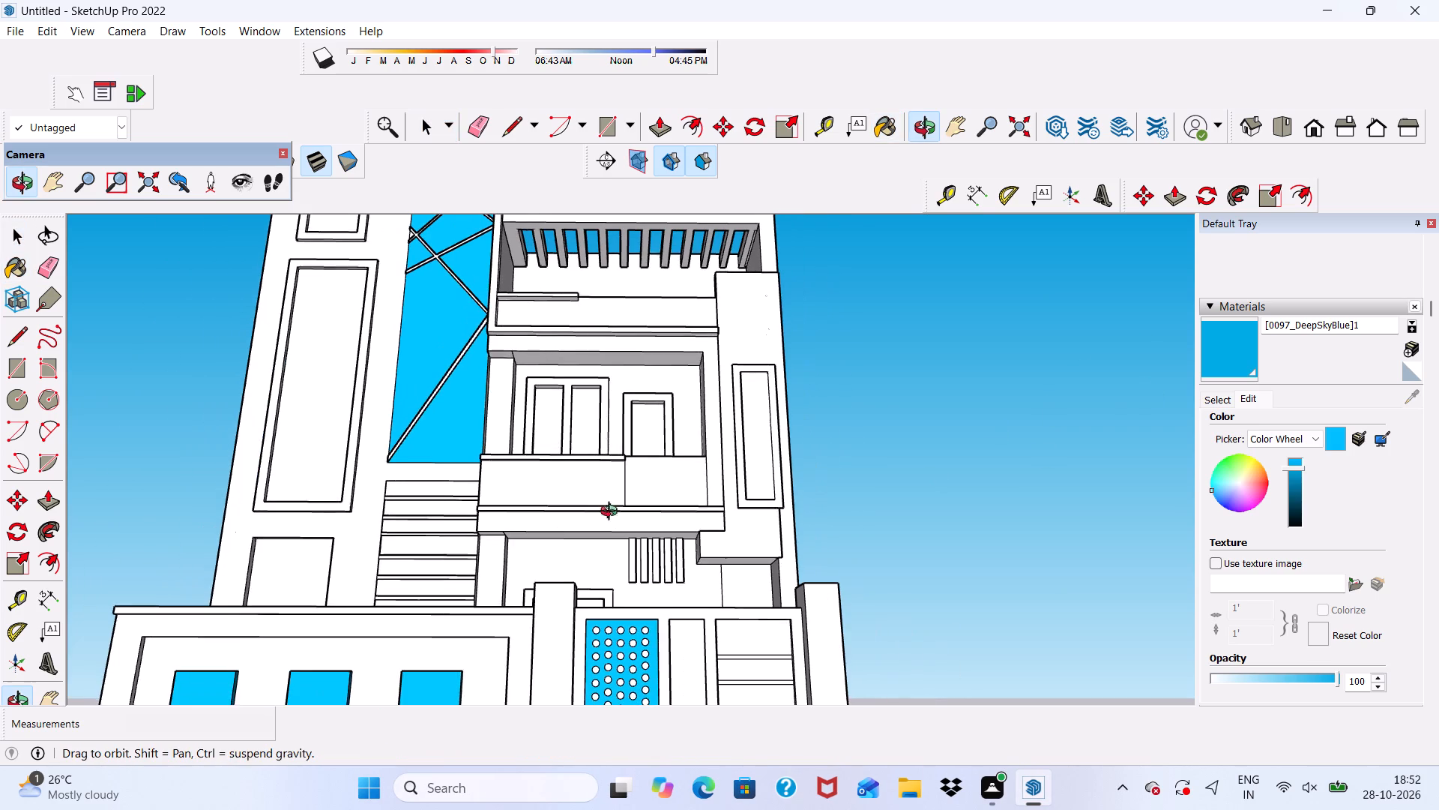
{"action": "middle_click_drag", "start_coordinate": [612, 513], "coordinate": [630, 564]}
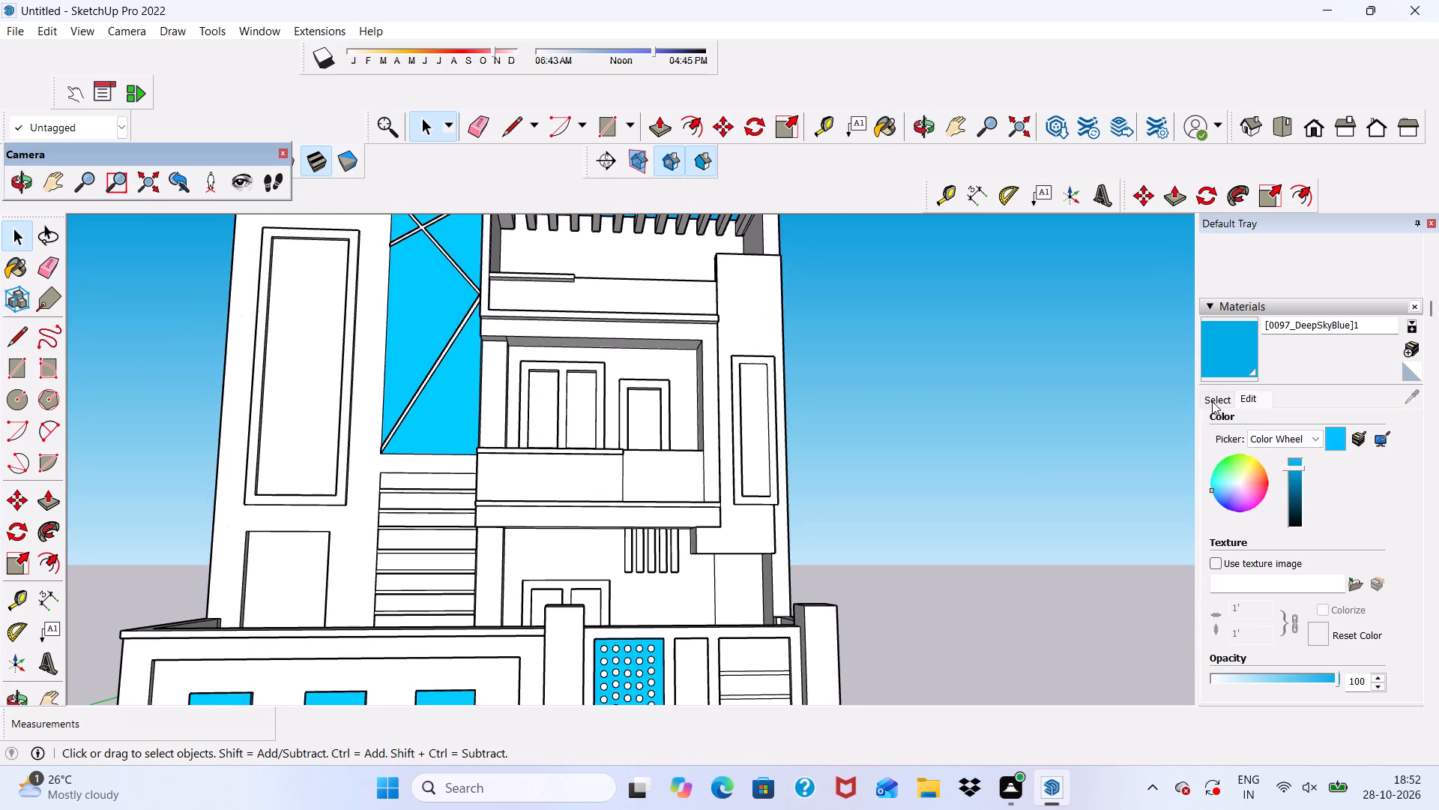
Paint the front face of the parapet above the upper balcony with 0043_SaddleBrown from Colors-Named.
{"action": "left_click", "coordinate": [1212, 401]}
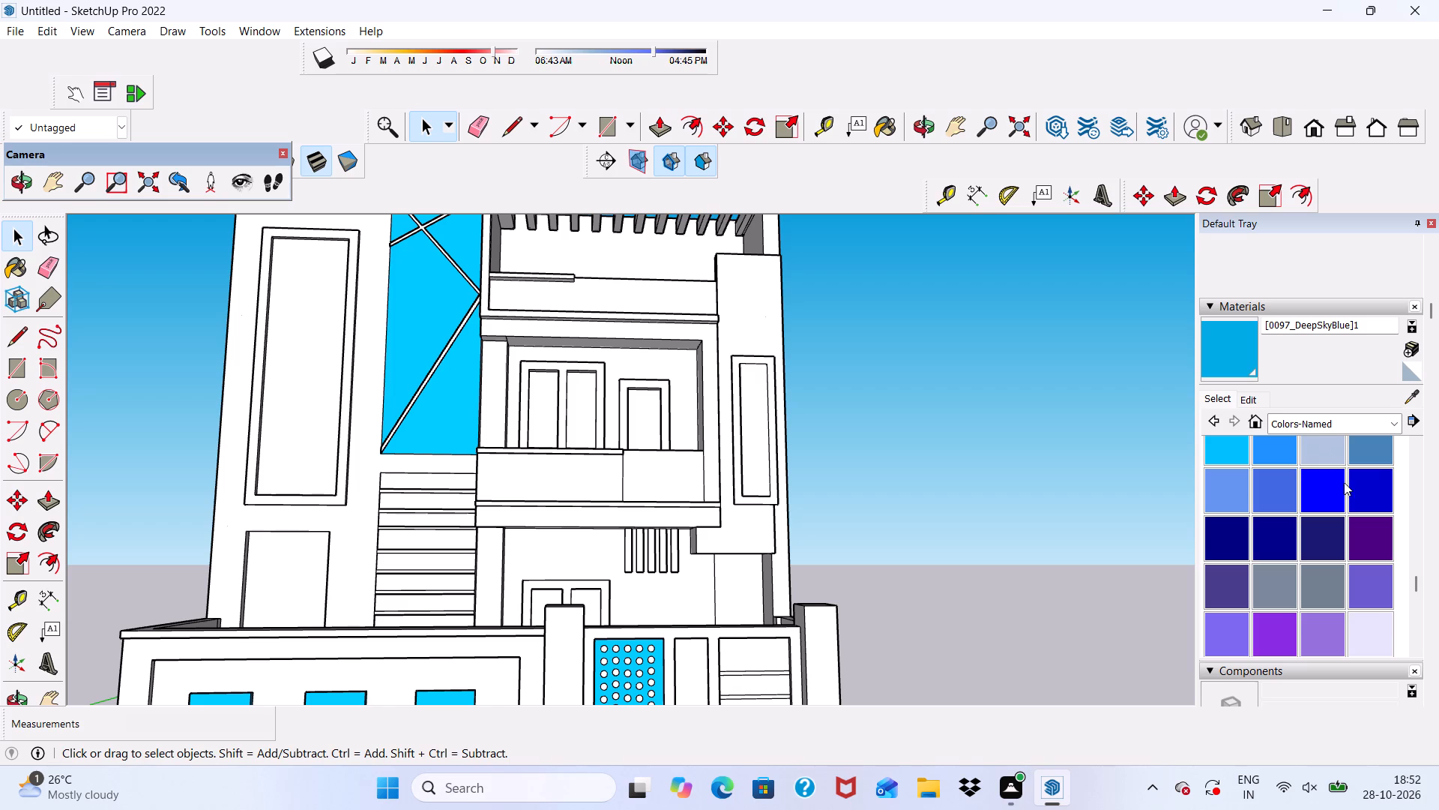
{"action": "scroll", "coordinate": [1312, 524], "scroll_direction": "down", "scroll_amount": 1}
{"action": "scroll", "coordinate": [1312, 526], "scroll_direction": "up", "scroll_amount": 6}
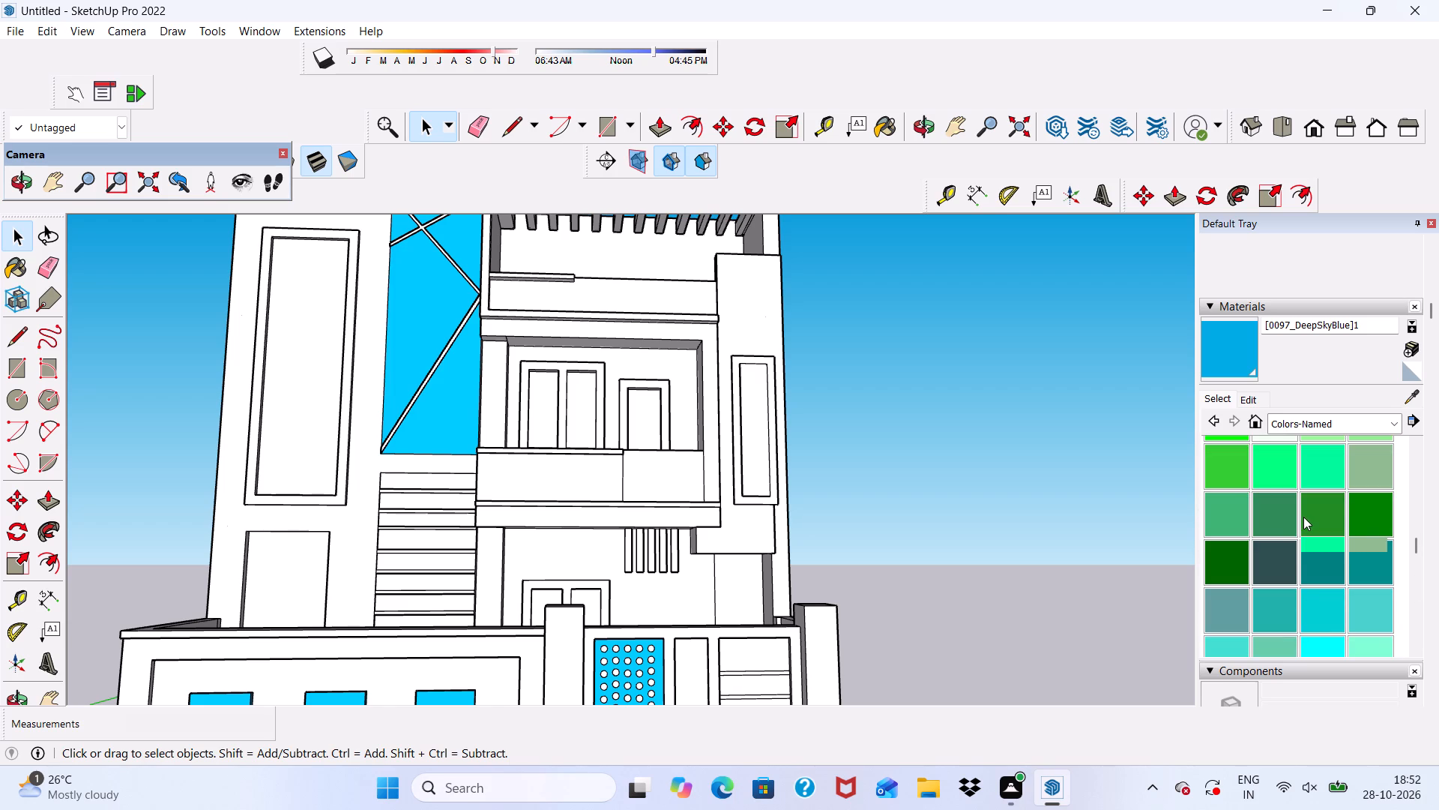
{"action": "scroll", "coordinate": [1312, 529], "scroll_direction": "down", "scroll_amount": 2}
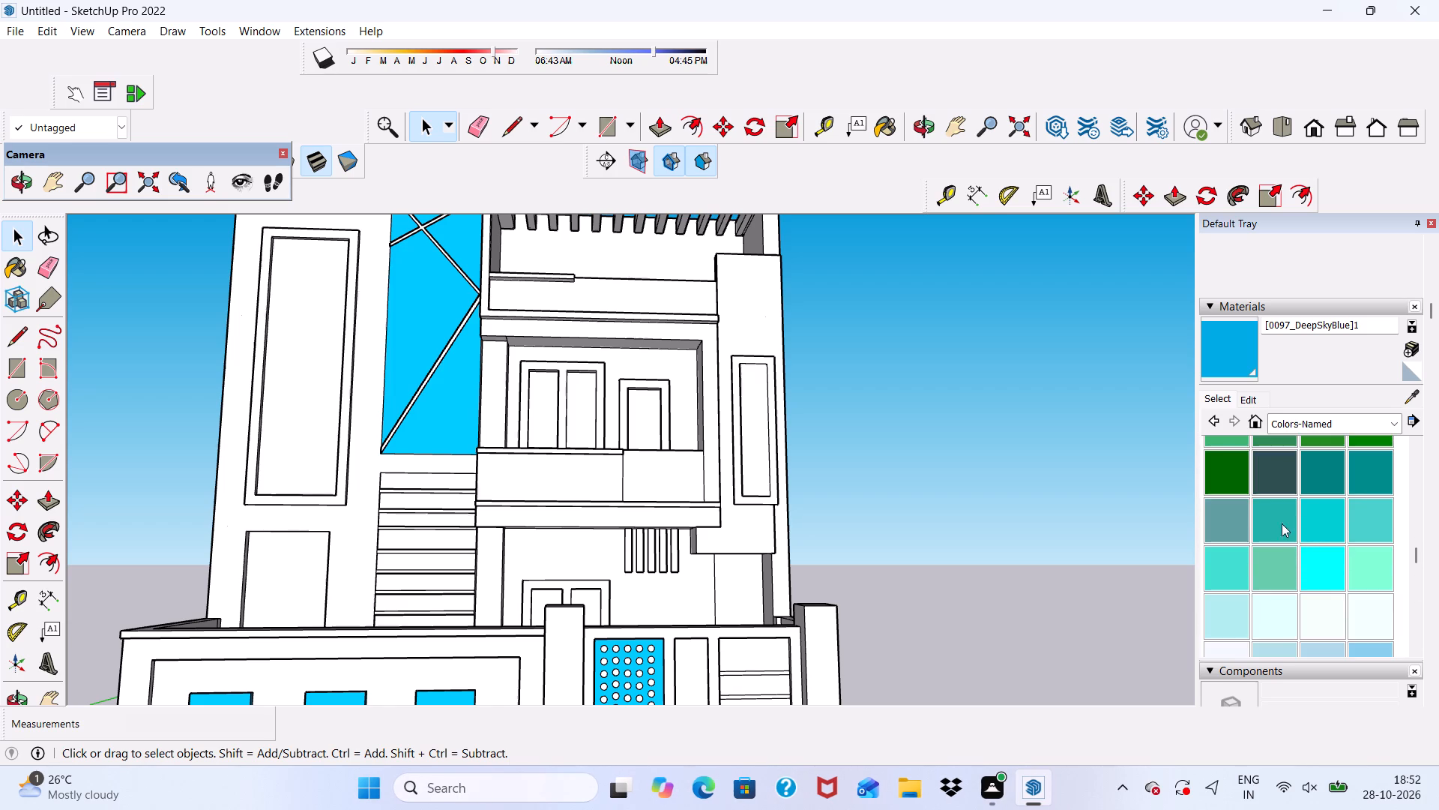
{"action": "scroll", "coordinate": [1264, 505], "scroll_direction": "down", "scroll_amount": 3}
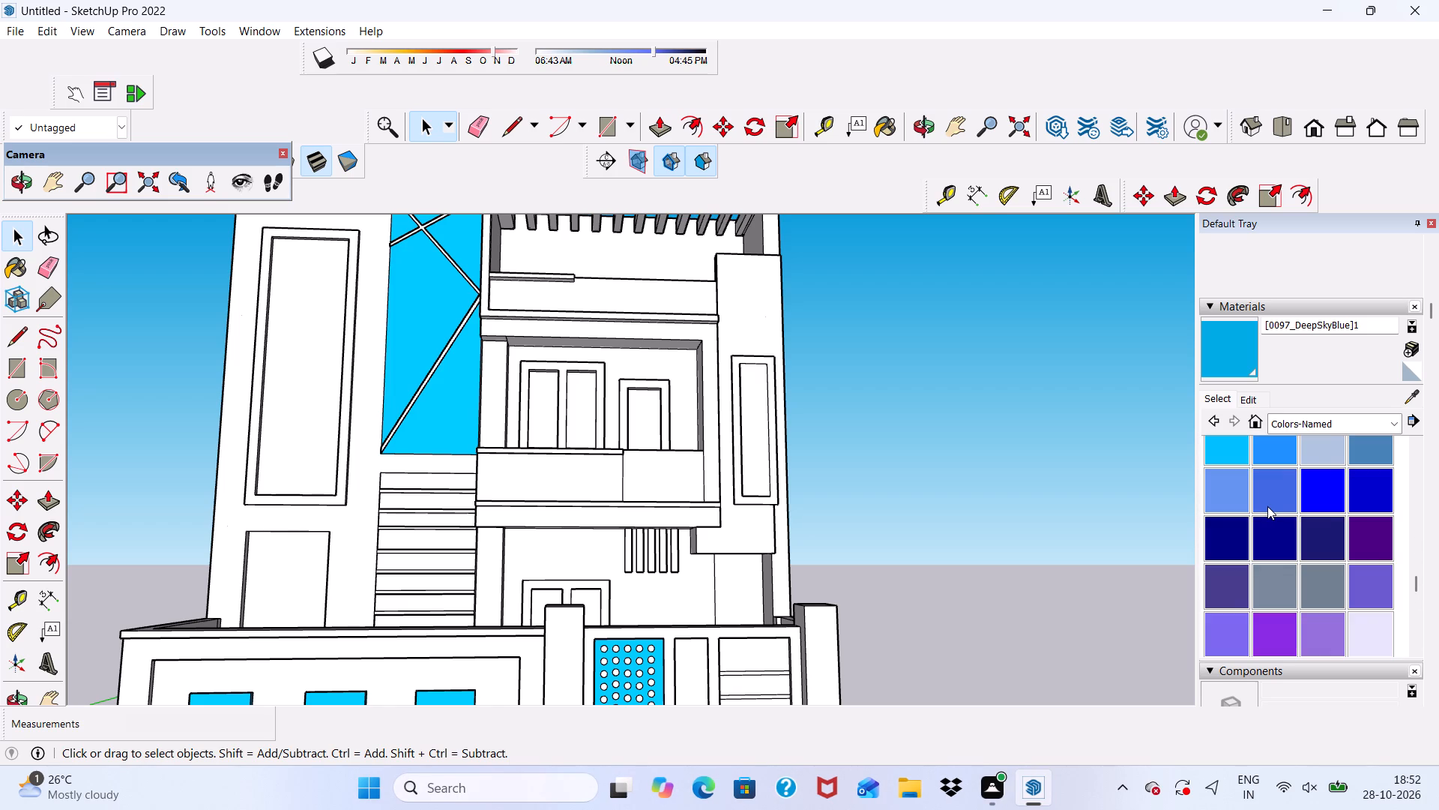
{"action": "scroll", "coordinate": [1271, 506], "scroll_direction": "down", "scroll_amount": 2}
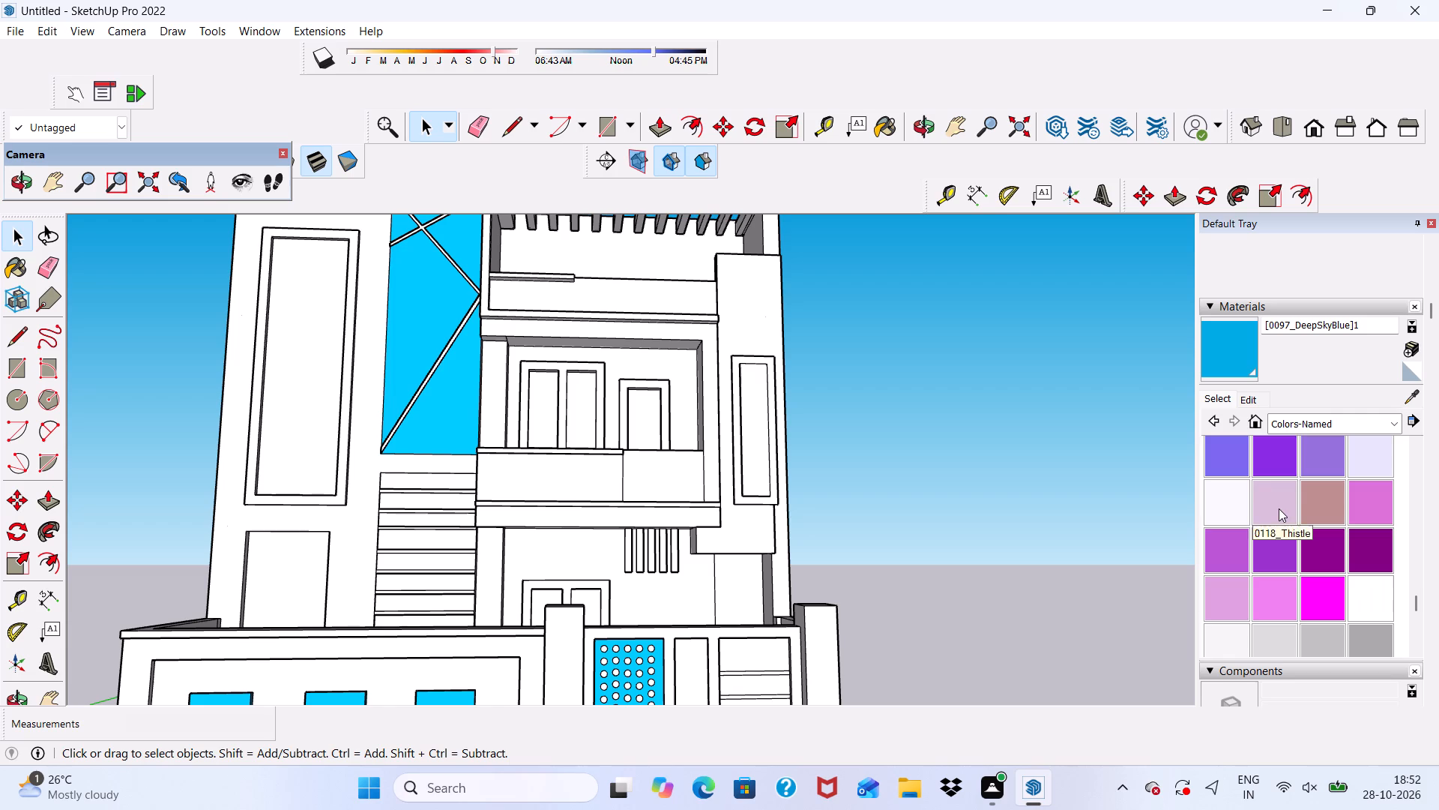
{"action": "scroll", "coordinate": [1280, 508], "scroll_direction": "down", "scroll_amount": 1}
{"action": "scroll", "coordinate": [1296, 496], "scroll_direction": "up", "scroll_amount": 7}
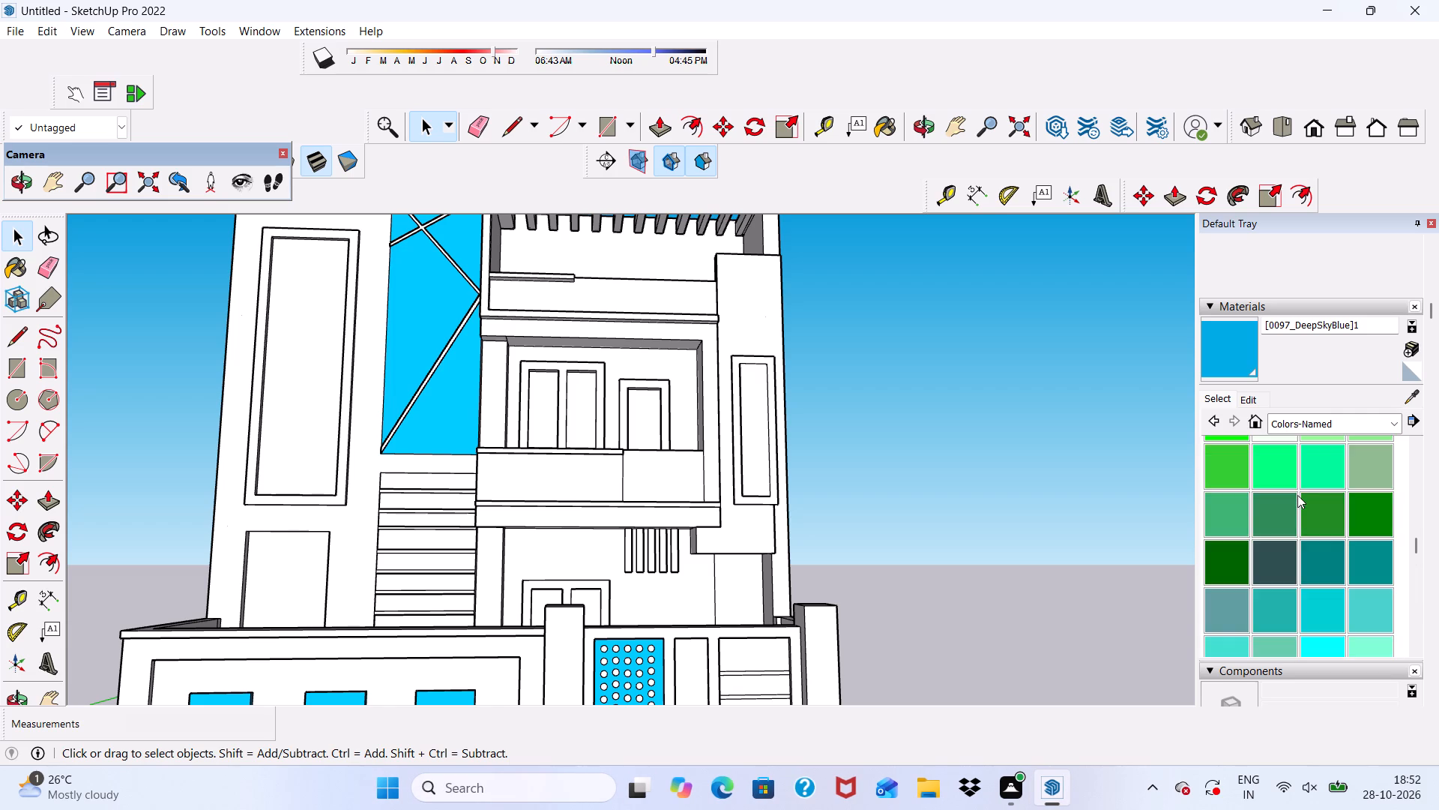
{"action": "scroll", "coordinate": [1297, 495], "scroll_direction": "up", "scroll_amount": 5}
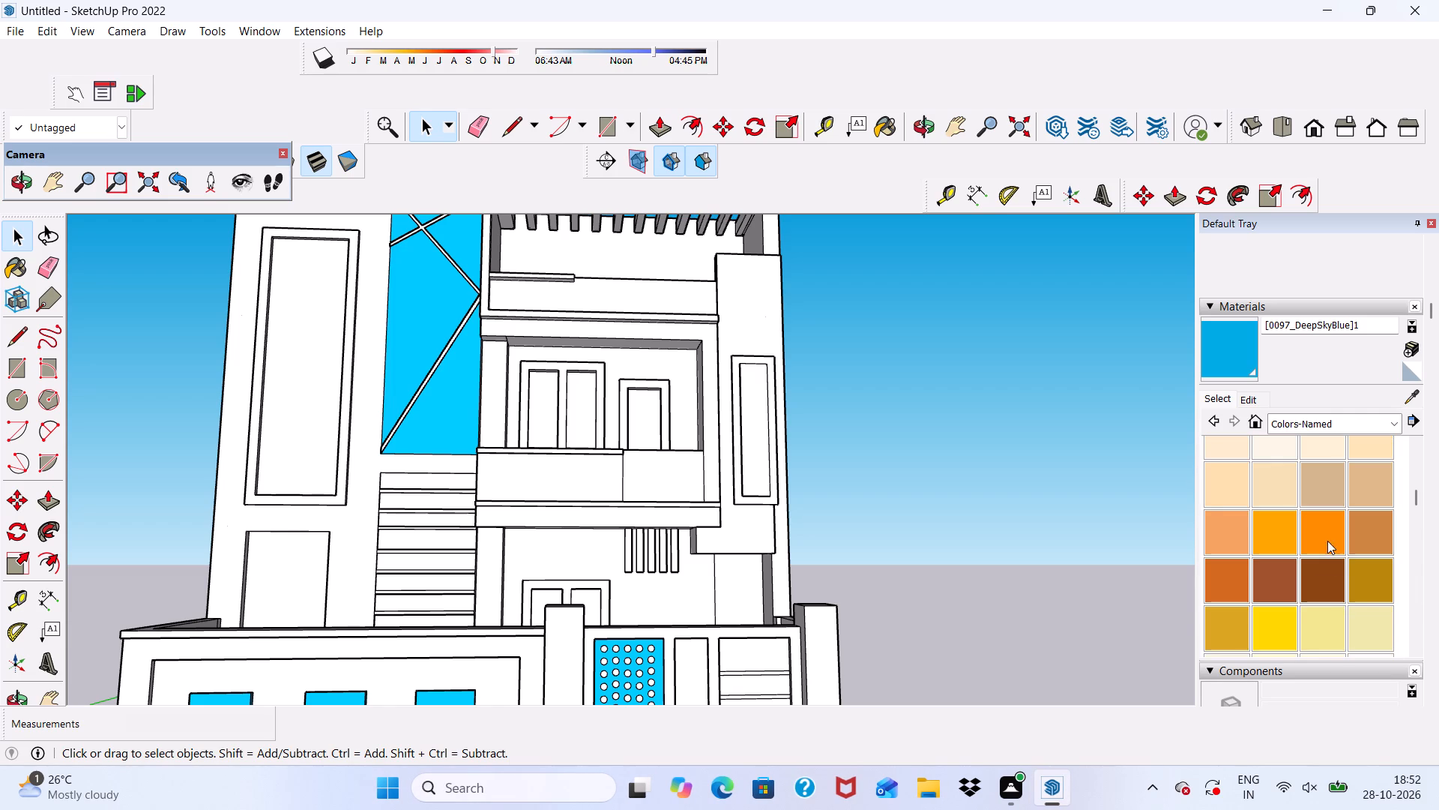
{"action": "left_click", "coordinate": [1318, 565]}
{"action": "scroll", "coordinate": [748, 315], "scroll_direction": "up", "scroll_amount": 8}
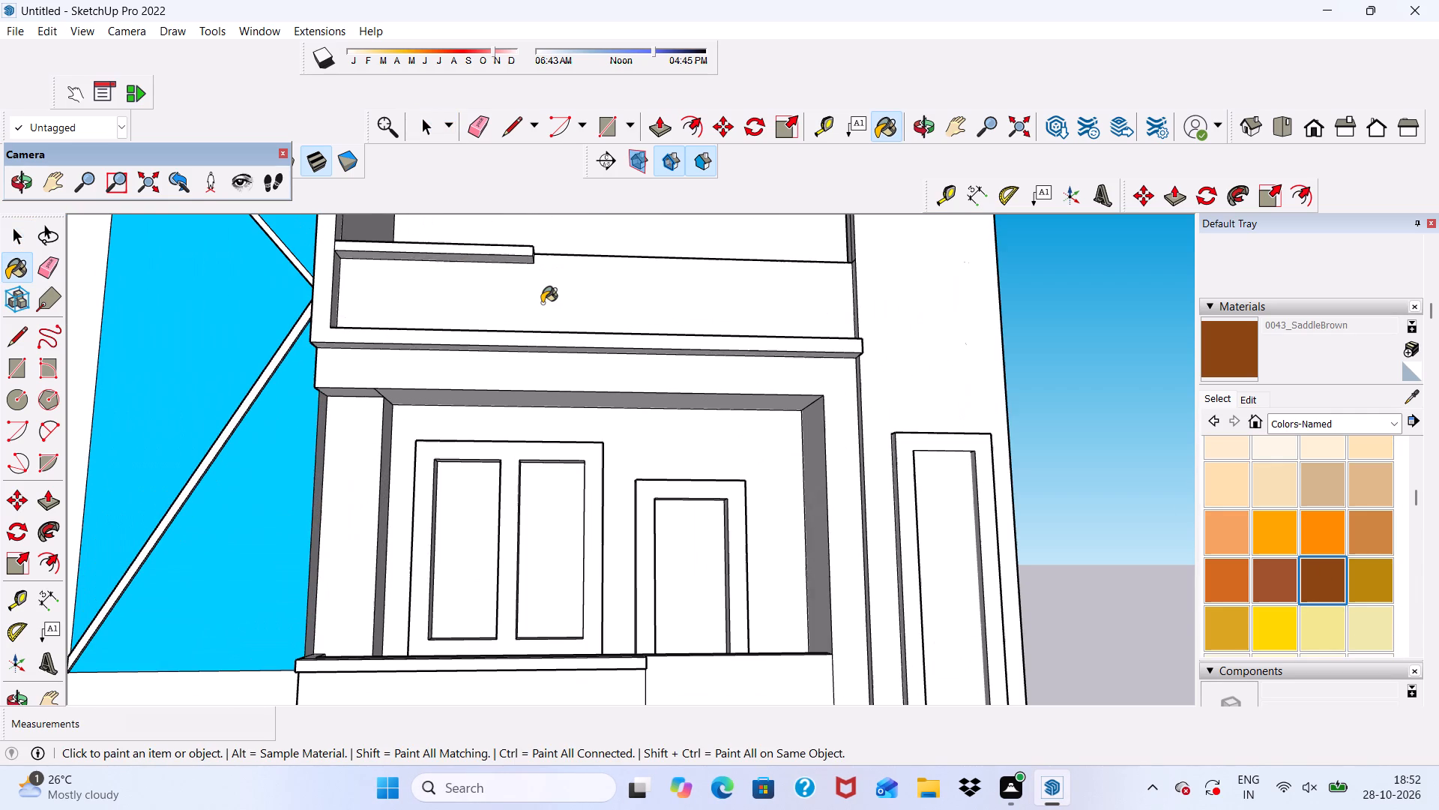
{"action": "left_click", "coordinate": [544, 304]}
{"action": "scroll", "coordinate": [623, 331], "scroll_direction": "down", "scroll_amount": 1}
{"action": "middle_click_drag", "start_coordinate": [636, 333], "coordinate": [565, 393]}
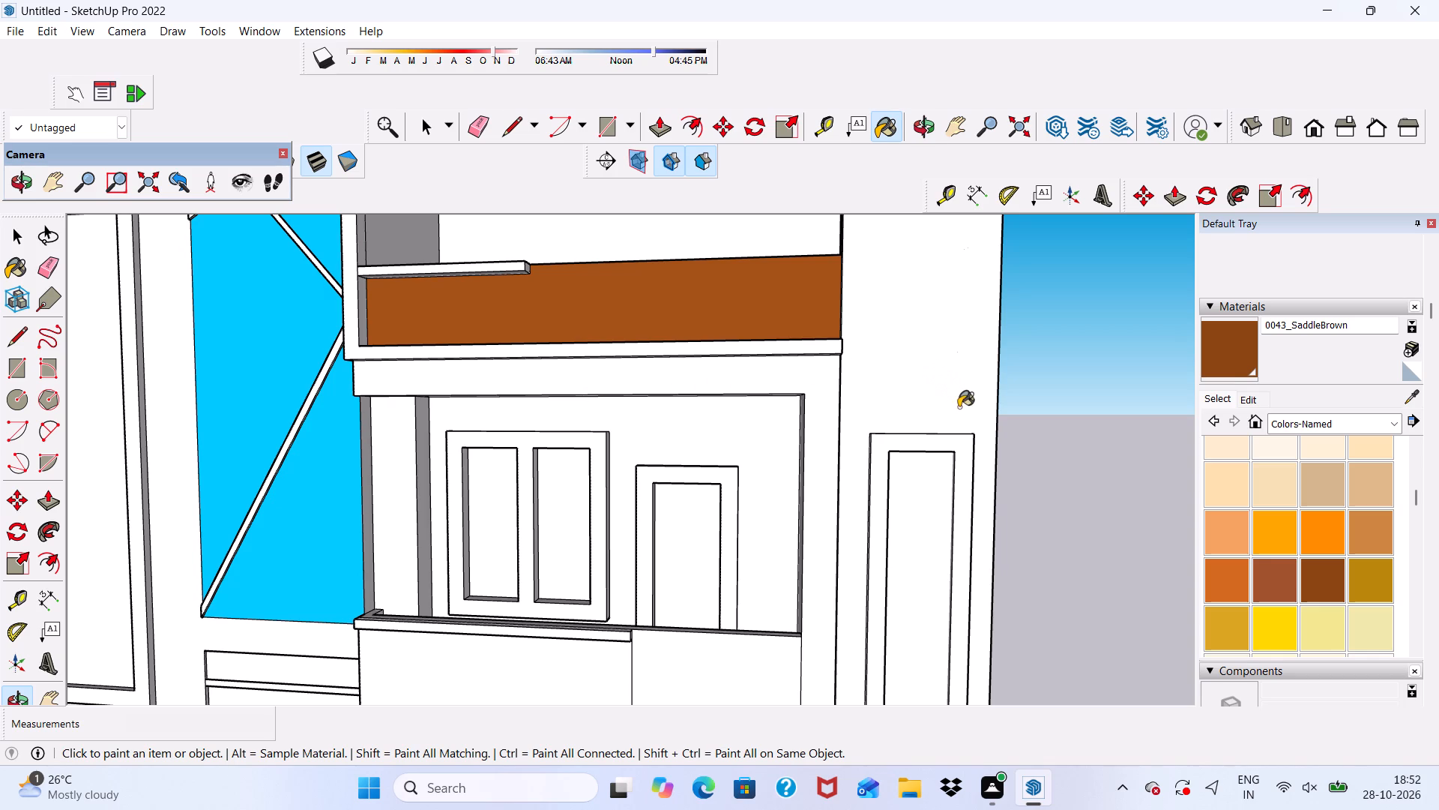
Darken the 0043_SaddleBrown material slightly using its brightness value.
{"action": "left_click", "coordinate": [1240, 403]}
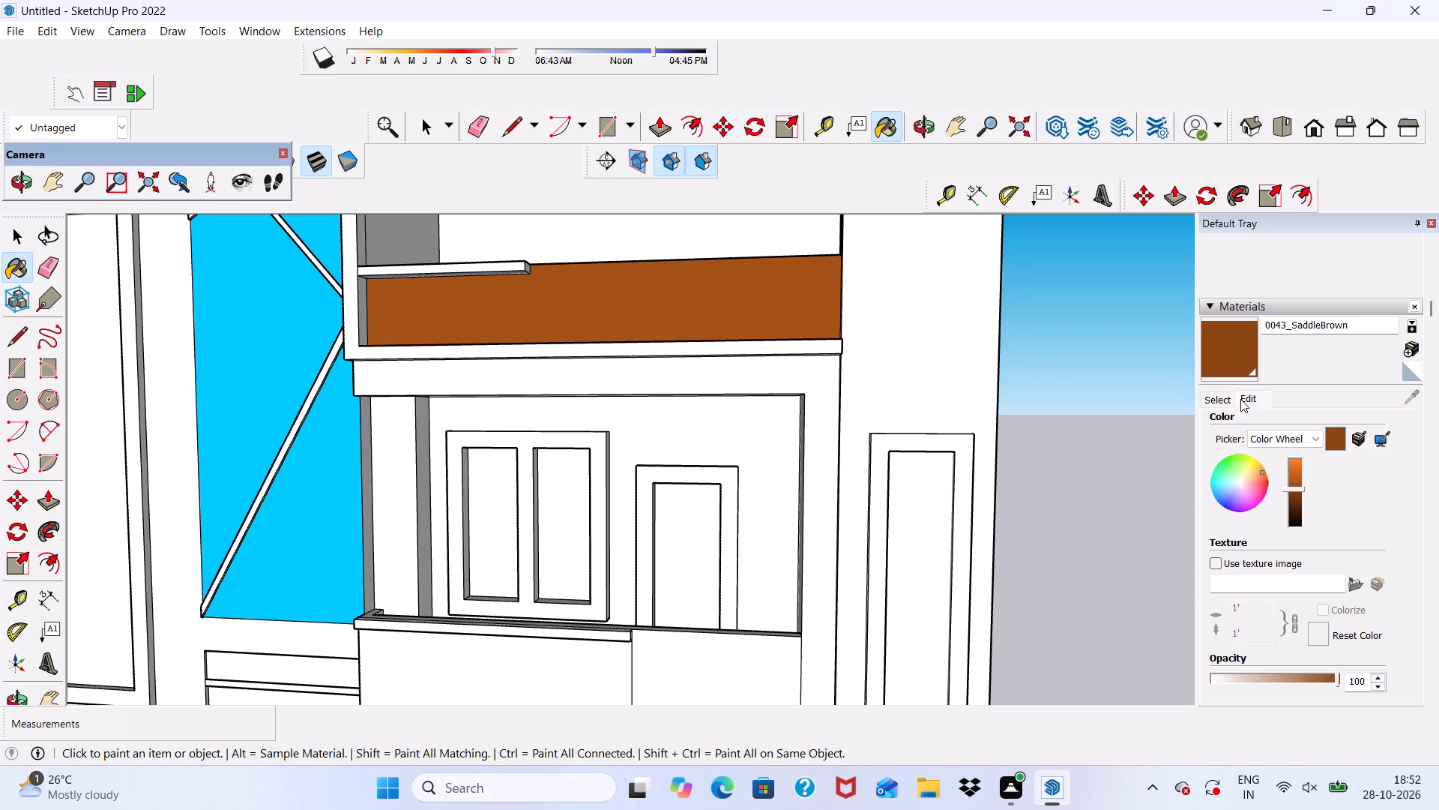
{"action": "left_click_drag", "start_coordinate": [1293, 487], "coordinate": [1295, 496]}
Draw a horizontal line about 5 11/16" long across the adjoining wall face from the brown parapet's upper corner.
{"action": "middle_click_drag", "start_coordinate": [702, 364], "coordinate": [669, 293]}
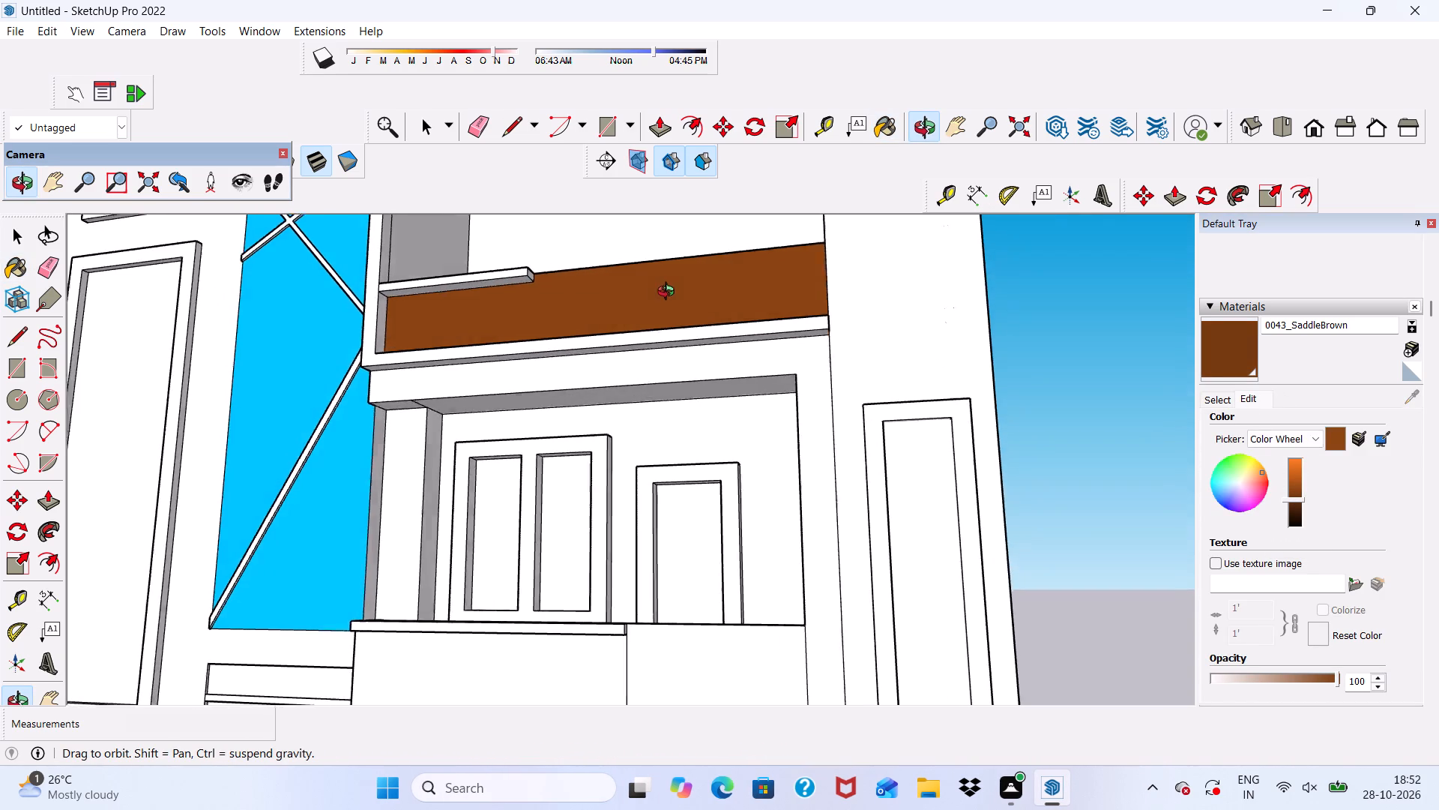
{"action": "middle_click_drag", "start_coordinate": [669, 293], "coordinate": [658, 292]}
{"action": "scroll", "coordinate": [695, 355], "scroll_direction": "up", "scroll_amount": 6}
{"action": "scroll", "coordinate": [935, 346], "scroll_direction": "down", "scroll_amount": 1}
{"action": "middle_click_drag", "start_coordinate": [947, 347], "coordinate": [874, 403]}
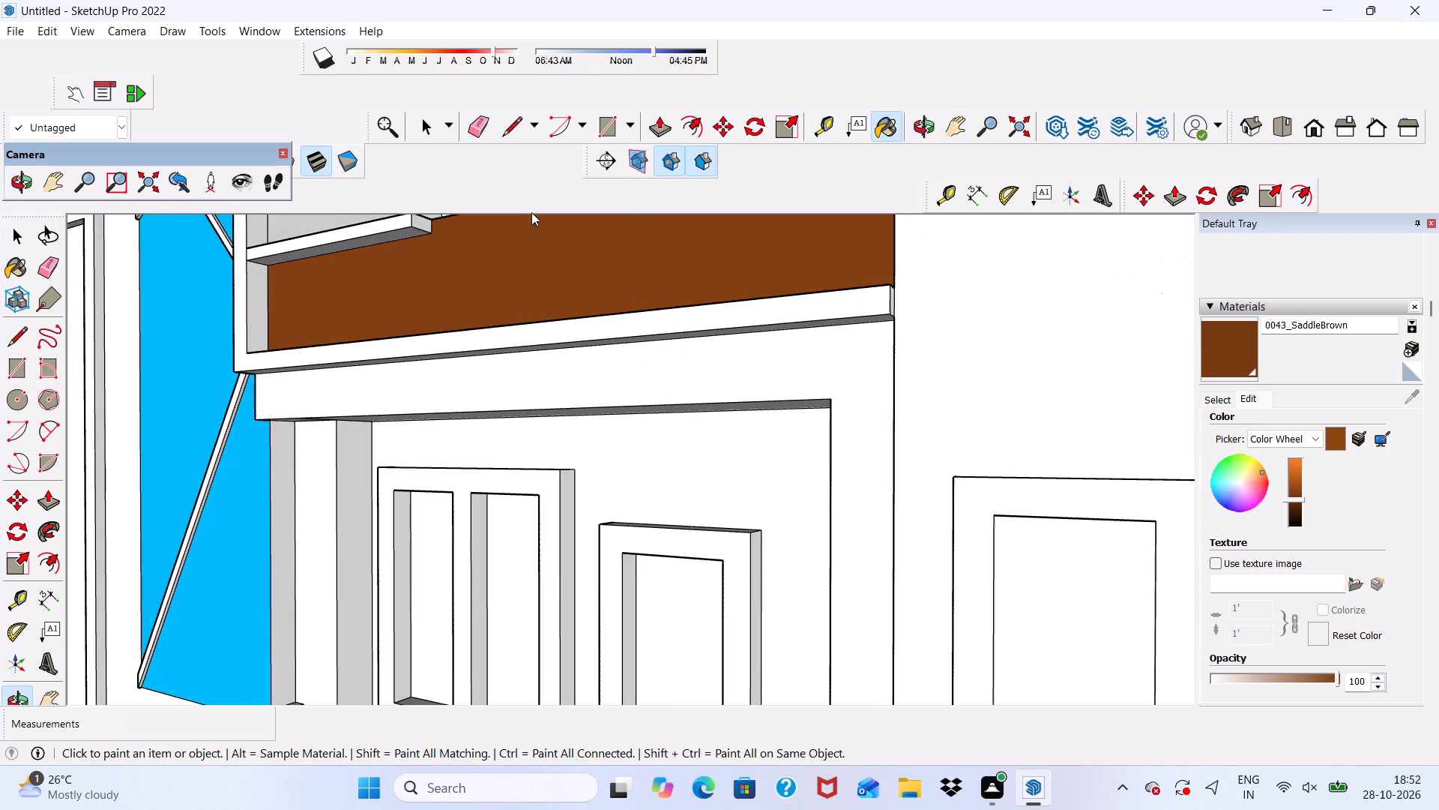
{"action": "left_click", "coordinate": [514, 121]}
{"action": "scroll", "coordinate": [680, 259], "scroll_direction": "down", "scroll_amount": 5}
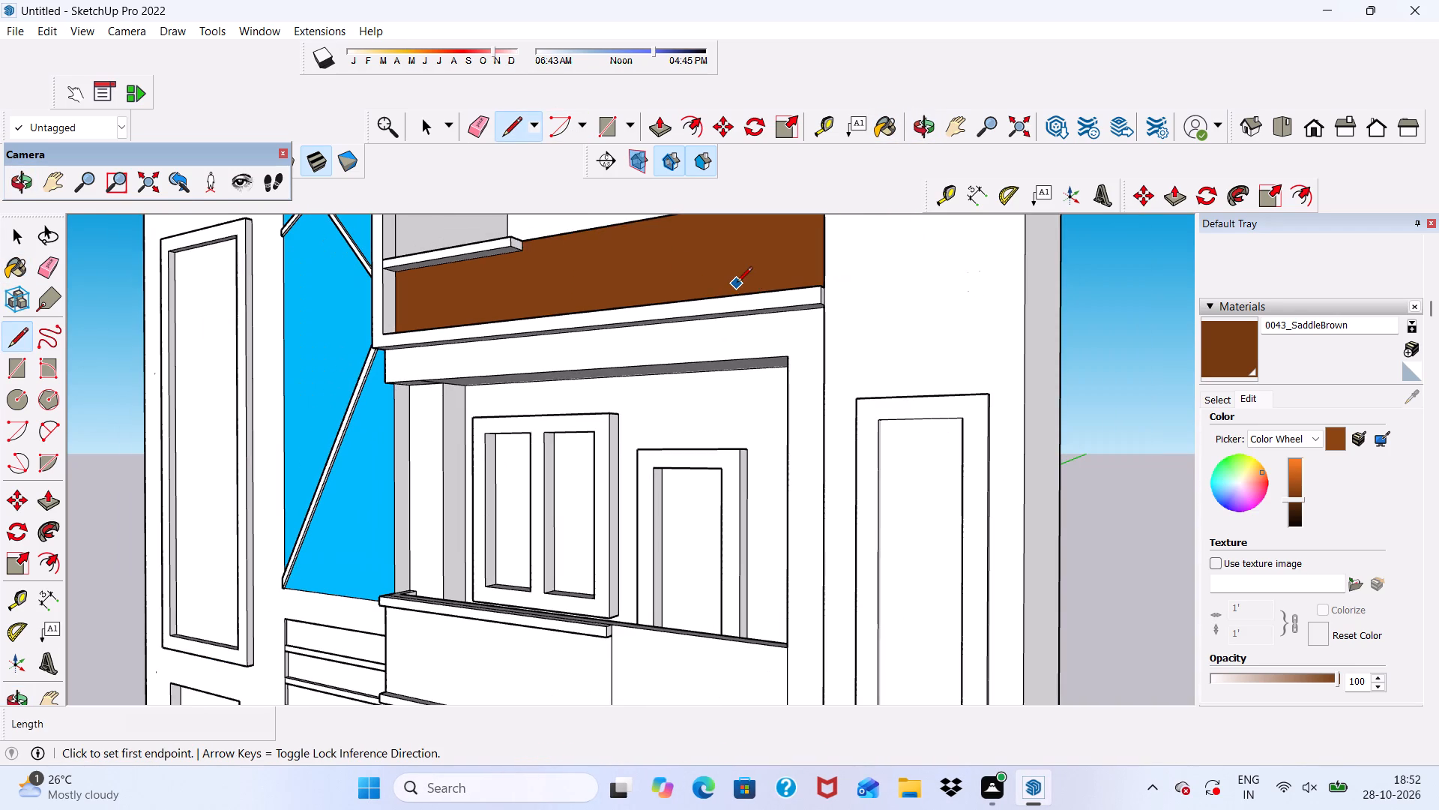
{"action": "middle_click_drag", "start_coordinate": [737, 283], "coordinate": [797, 301]}
{"action": "scroll", "coordinate": [799, 239], "scroll_direction": "up", "scroll_amount": 3}
{"action": "scroll", "coordinate": [902, 302], "scroll_direction": "up", "scroll_amount": 4}
{"action": "scroll", "coordinate": [886, 315], "scroll_direction": "down", "scroll_amount": 1}
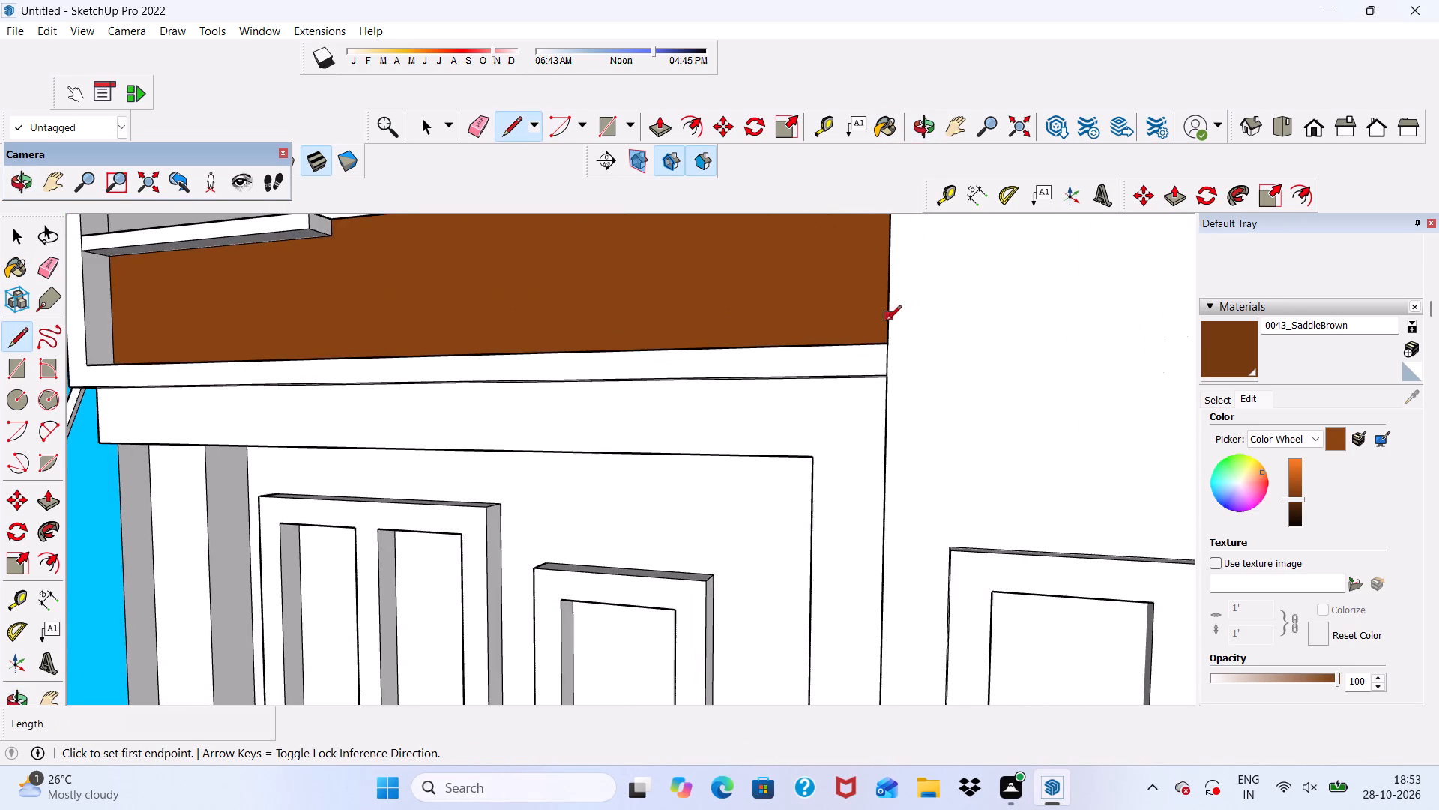
{"action": "scroll", "coordinate": [891, 330], "scroll_direction": "up", "scroll_amount": 2}
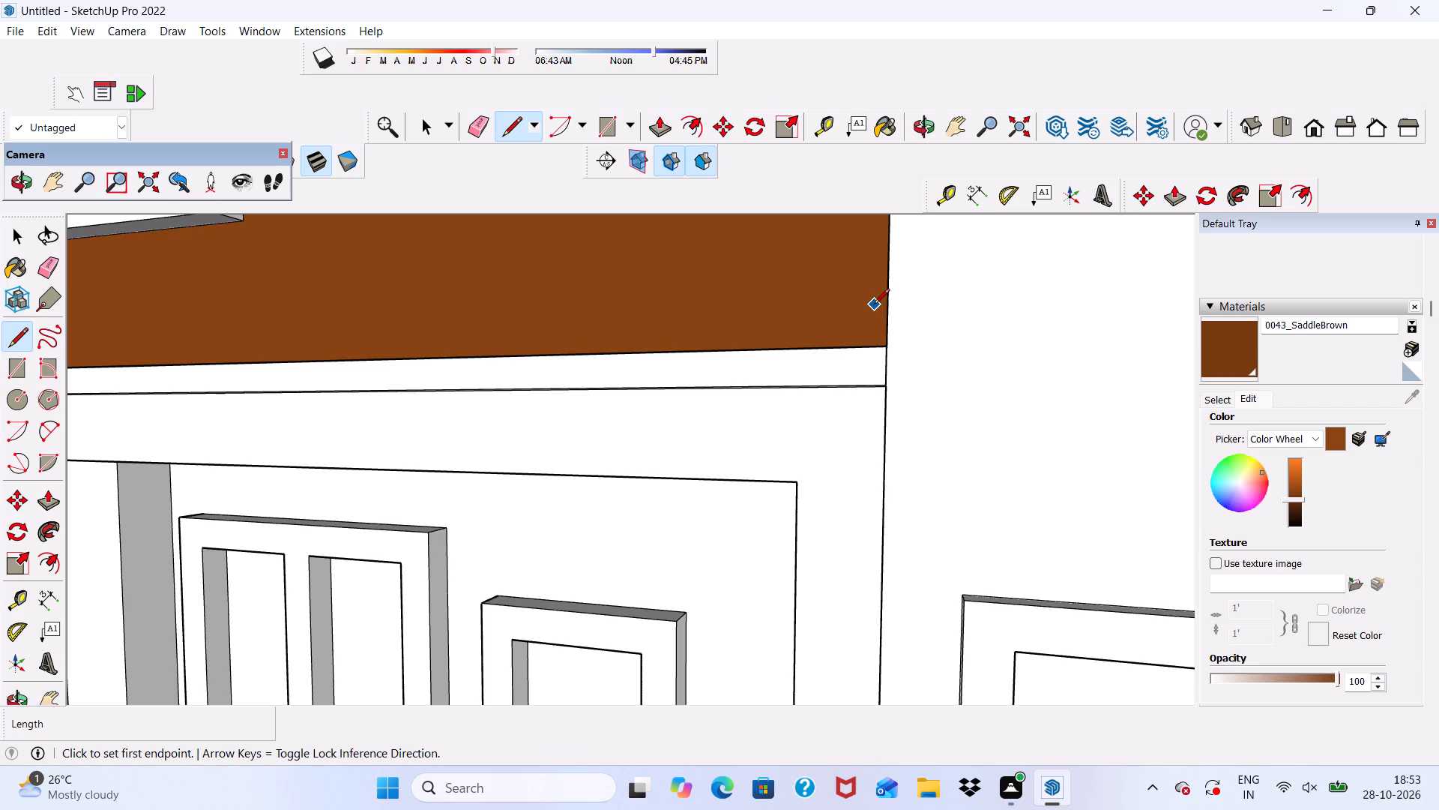
{"action": "middle_click_drag", "start_coordinate": [878, 309], "coordinate": [929, 317]}
{"action": "scroll", "coordinate": [940, 311], "scroll_direction": "up", "scroll_amount": 1}
{"action": "scroll", "coordinate": [899, 318], "scroll_direction": "down", "scroll_amount": 9}
{"action": "scroll", "coordinate": [920, 260], "scroll_direction": "up", "scroll_amount": 4}
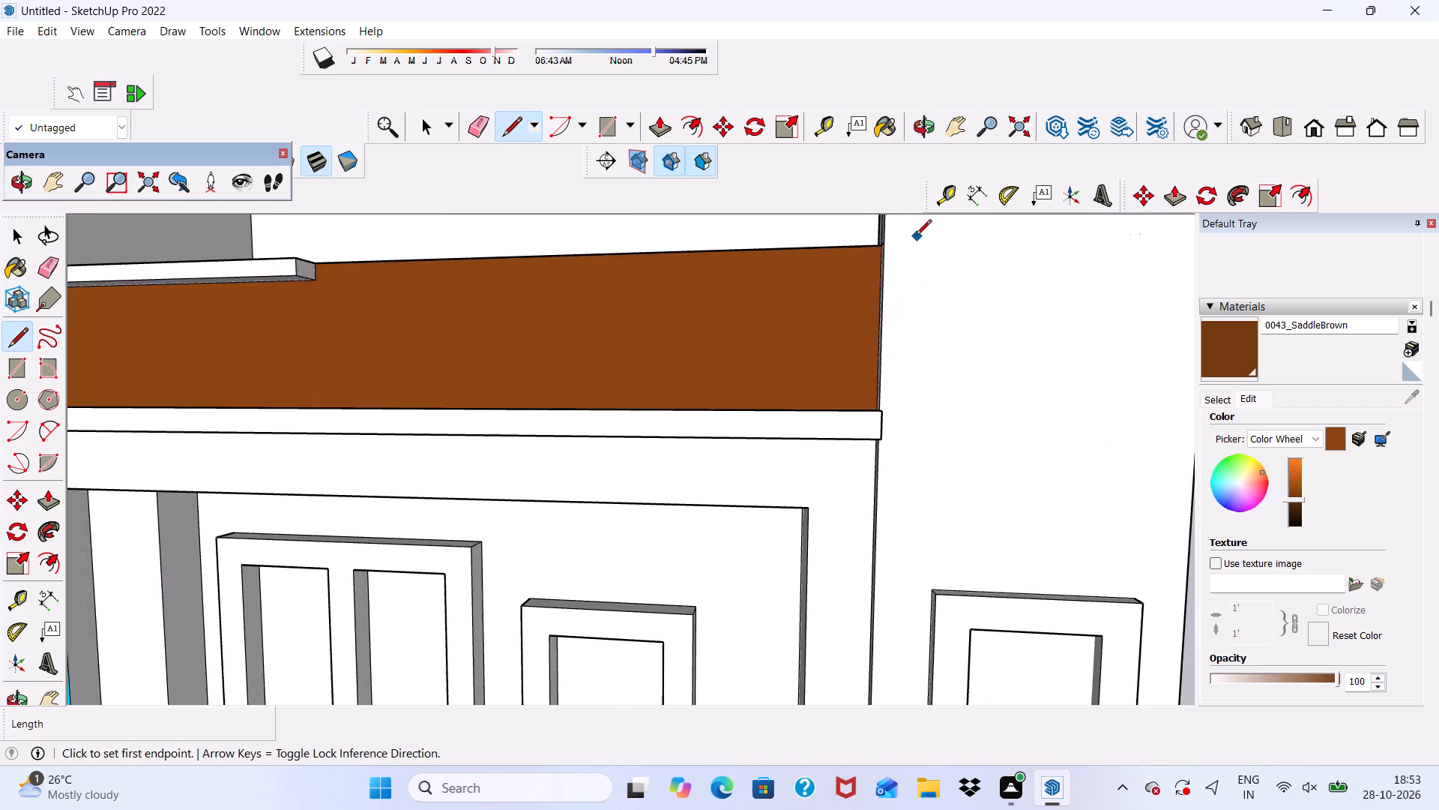
{"action": "scroll", "coordinate": [916, 236], "scroll_direction": "up", "scroll_amount": 6}
{"action": "scroll", "coordinate": [889, 273], "scroll_direction": "down", "scroll_amount": 1}
{"action": "middle_click_drag", "start_coordinate": [889, 293], "coordinate": [876, 381]}
{"action": "scroll", "coordinate": [885, 285], "scroll_direction": "up", "scroll_amount": 4}
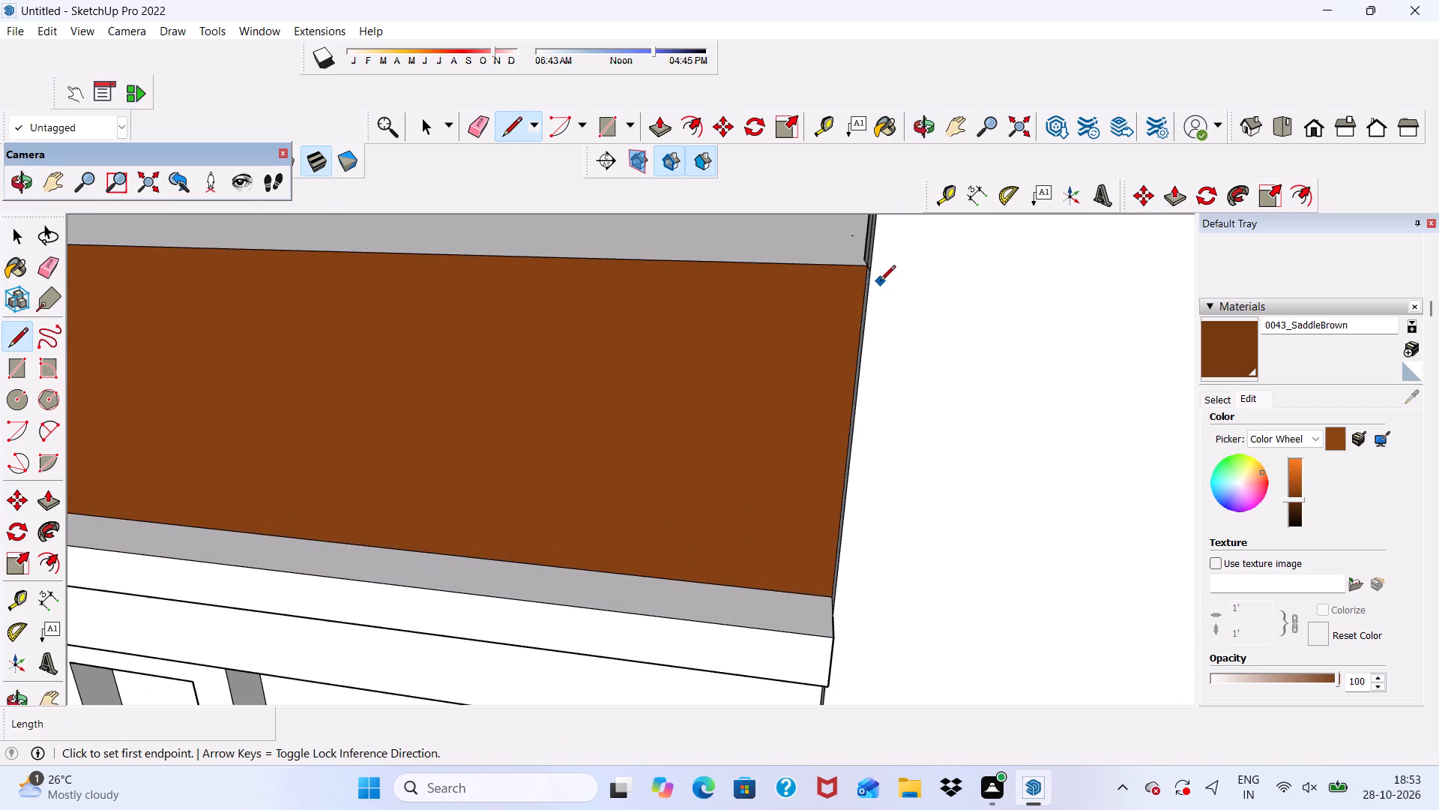
{"action": "left_click", "coordinate": [869, 267]}
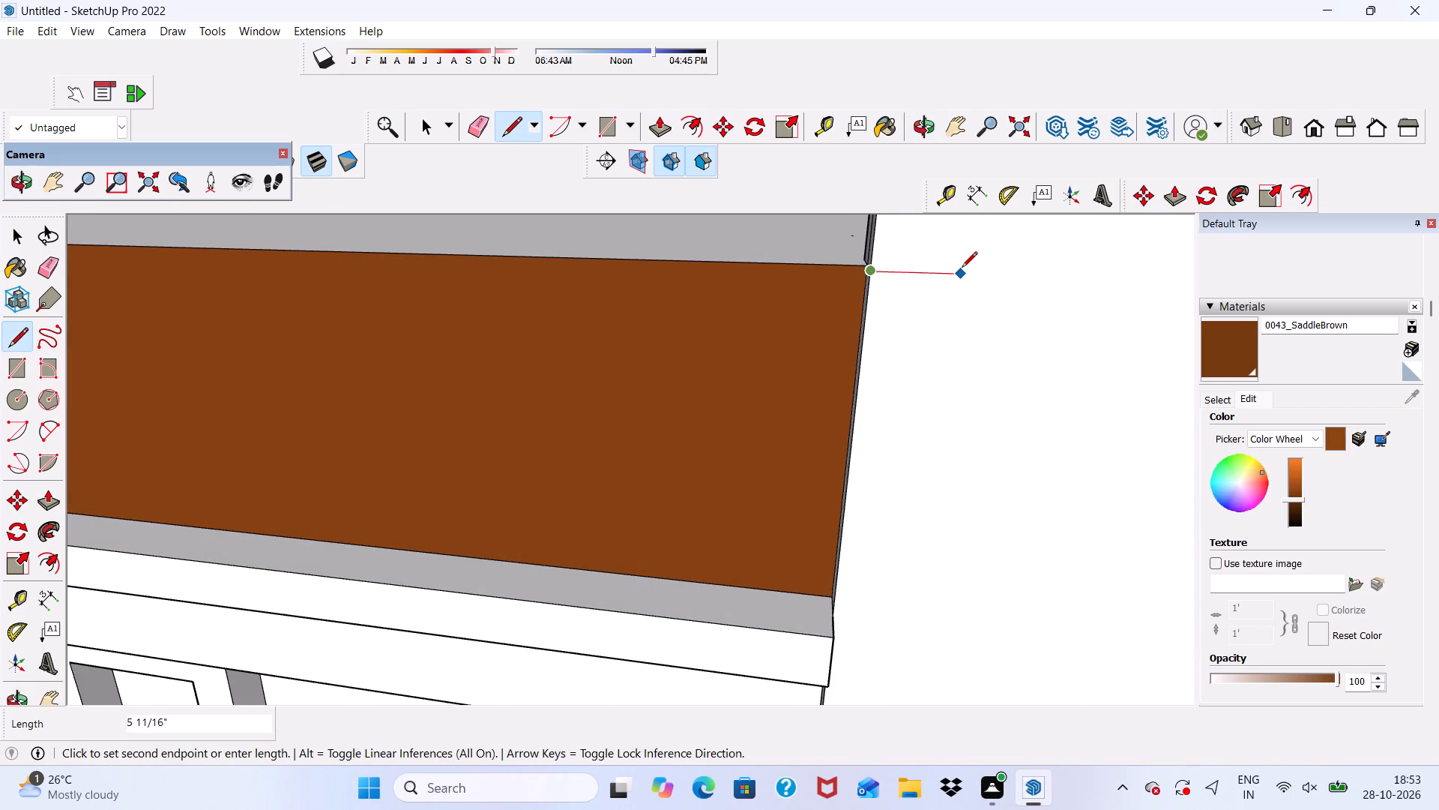
{"action": "left_click", "coordinate": [962, 268]}
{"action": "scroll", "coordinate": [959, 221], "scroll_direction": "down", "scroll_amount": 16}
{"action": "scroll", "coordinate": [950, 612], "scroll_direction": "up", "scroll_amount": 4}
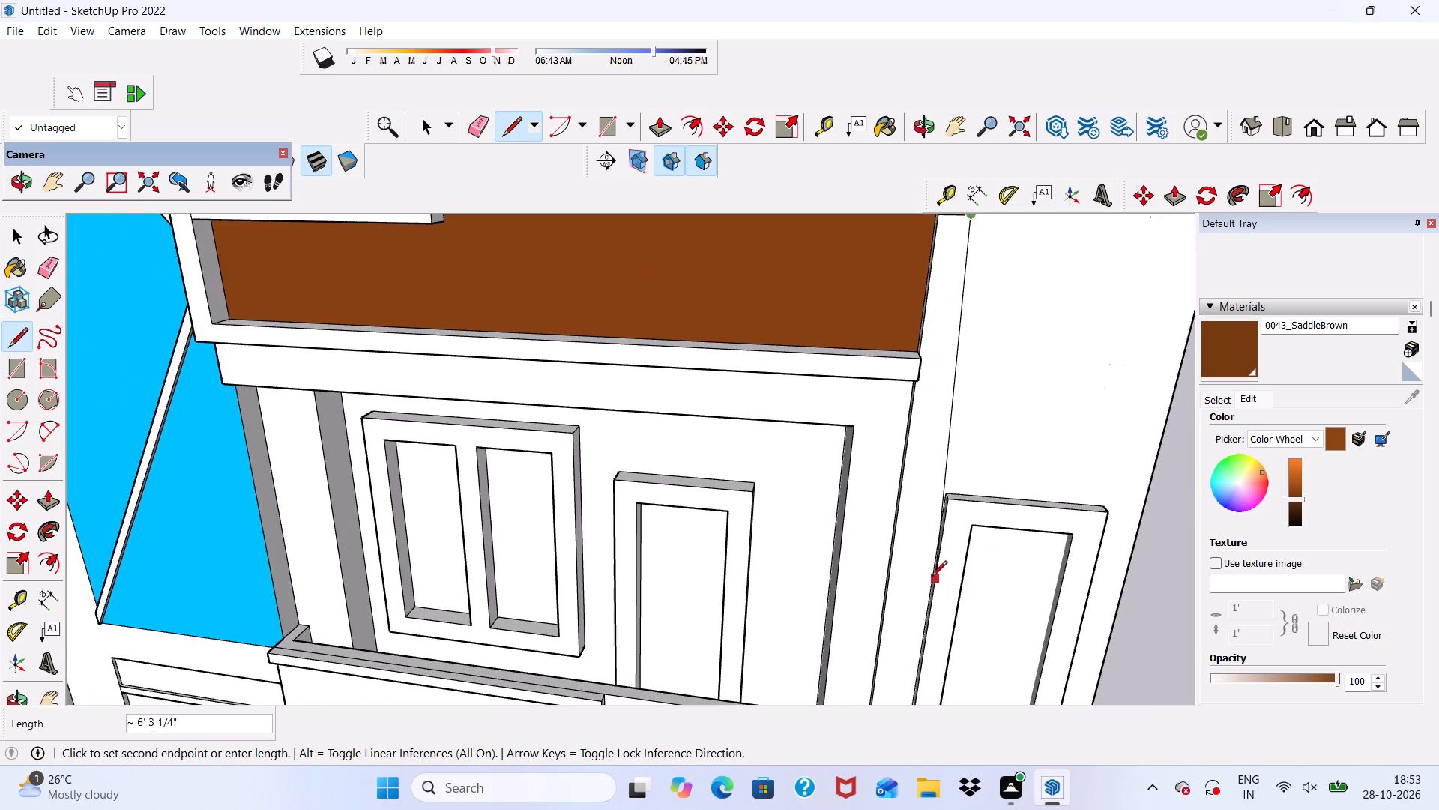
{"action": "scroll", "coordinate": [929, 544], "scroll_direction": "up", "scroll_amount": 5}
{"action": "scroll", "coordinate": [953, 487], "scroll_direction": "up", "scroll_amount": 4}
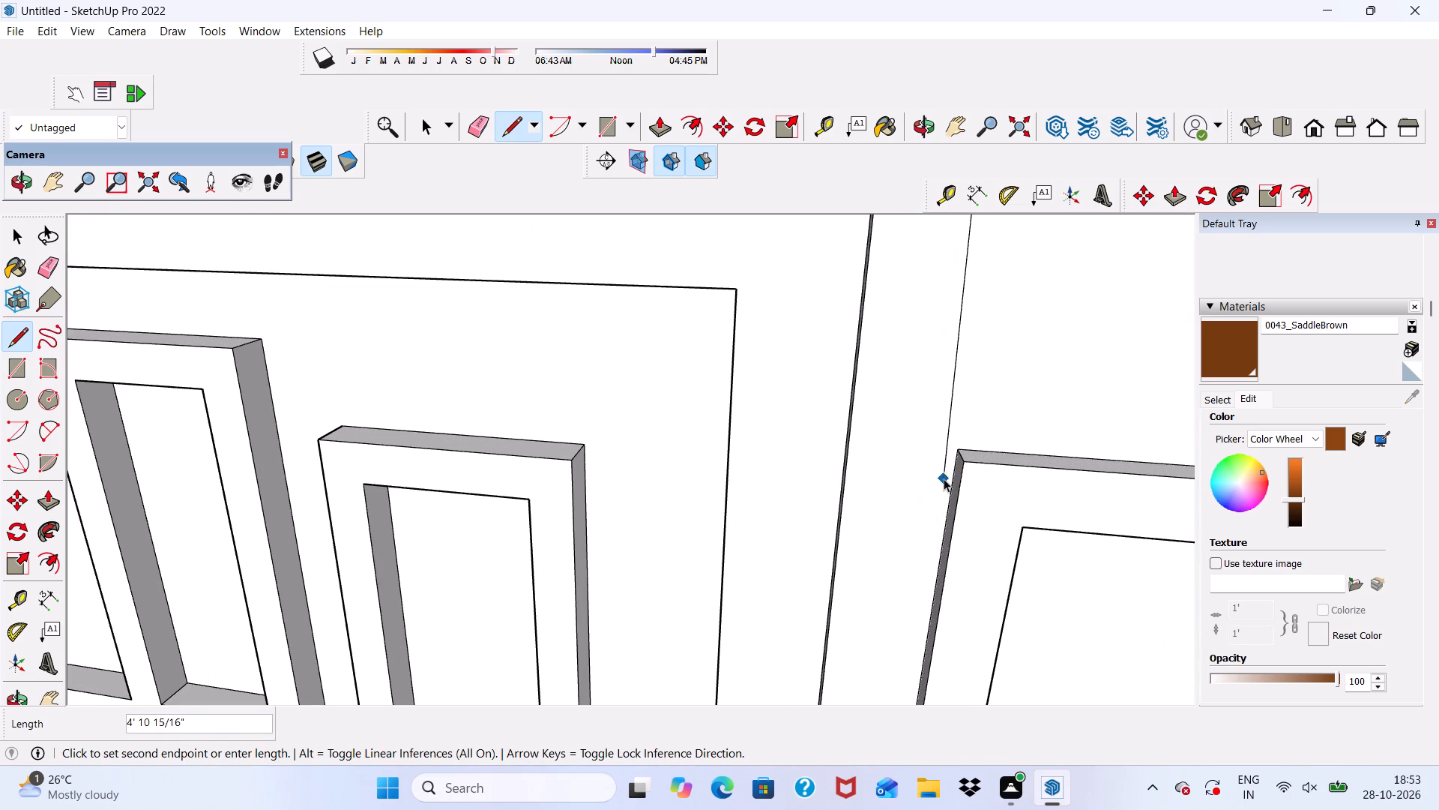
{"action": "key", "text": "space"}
Draw a vertical line about 4' 11" up from the tall window frame's upper corner and join it to the short horizontal line's end.
{"action": "left_click", "coordinate": [516, 124]}
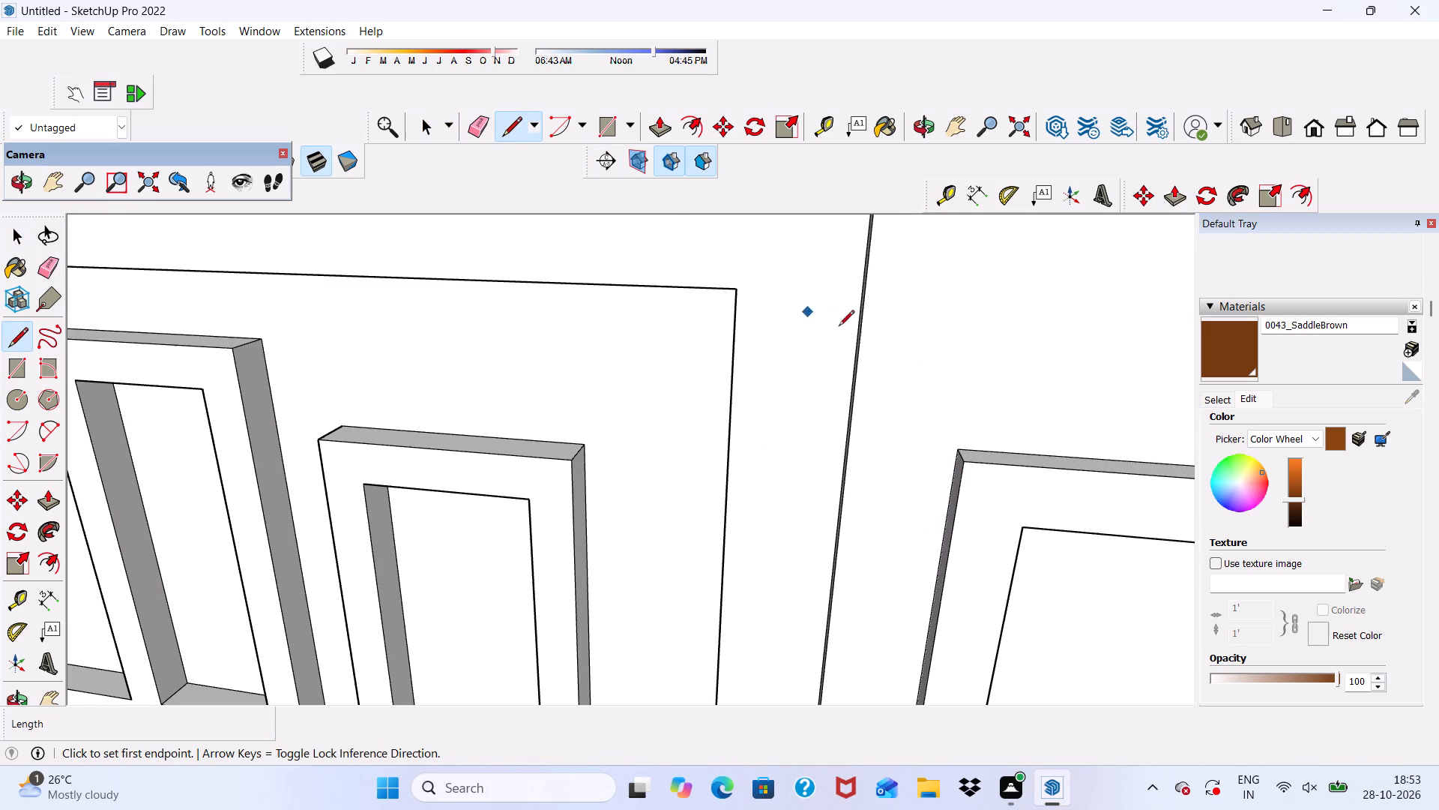
{"action": "scroll", "coordinate": [917, 368], "scroll_direction": "up", "scroll_amount": 5}
{"action": "left_click", "coordinate": [959, 475]}
{"action": "scroll", "coordinate": [944, 363], "scroll_direction": "down", "scroll_amount": 3}
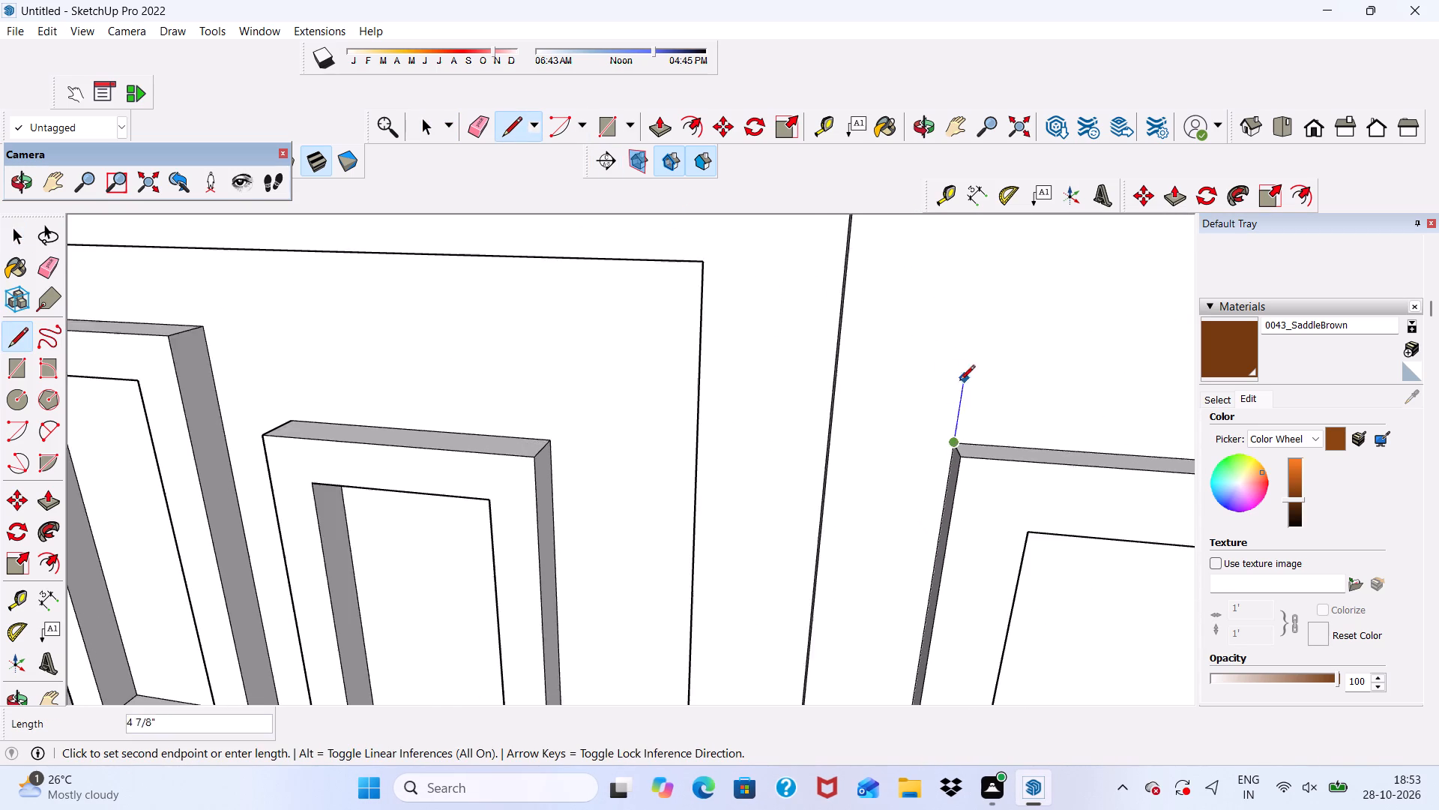
{"action": "scroll", "coordinate": [959, 382], "scroll_direction": "down", "scroll_amount": 19}
{"action": "scroll", "coordinate": [986, 253], "scroll_direction": "up", "scroll_amount": 4}
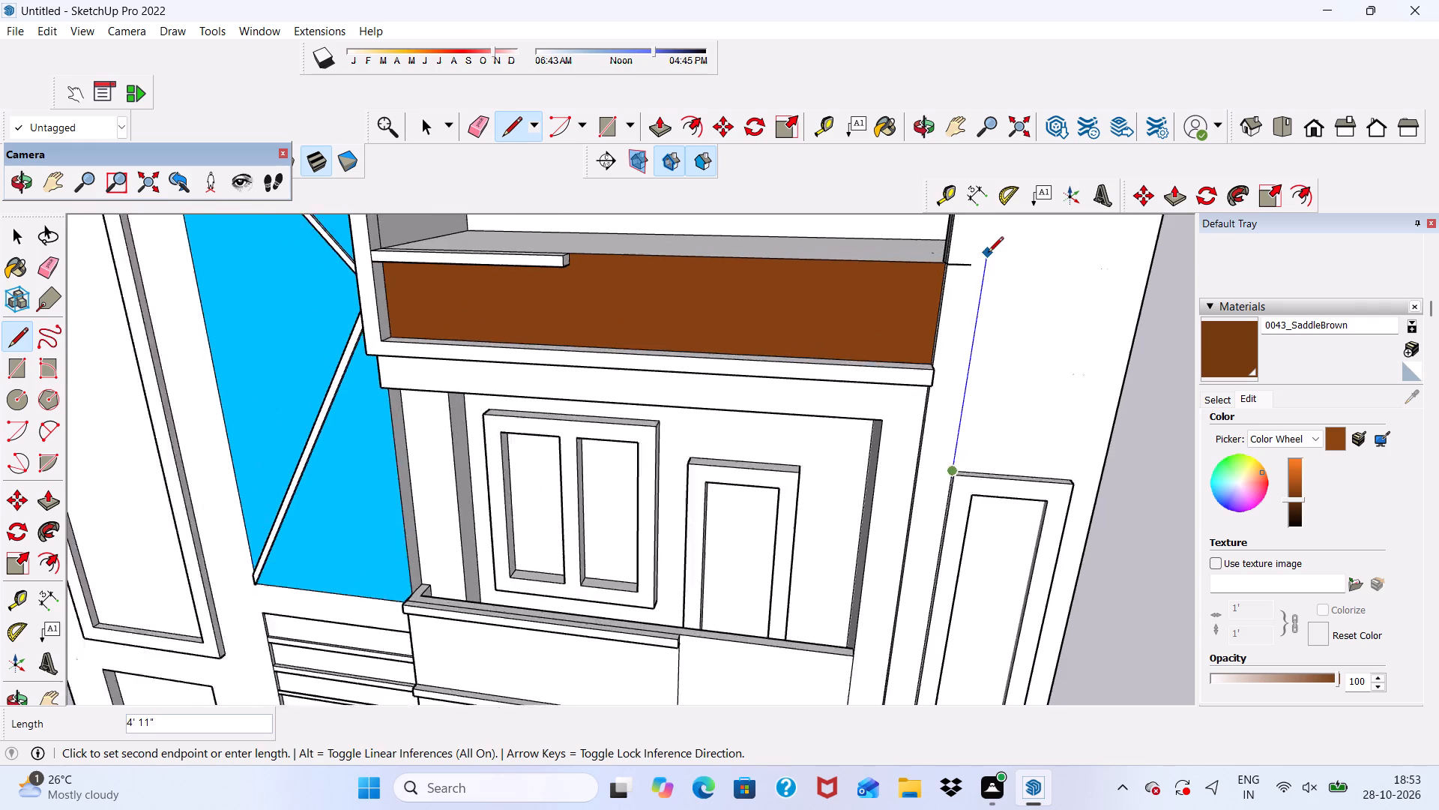
{"action": "scroll", "coordinate": [988, 253], "scroll_direction": "up", "scroll_amount": 3}
{"action": "left_click", "coordinate": [984, 265]}
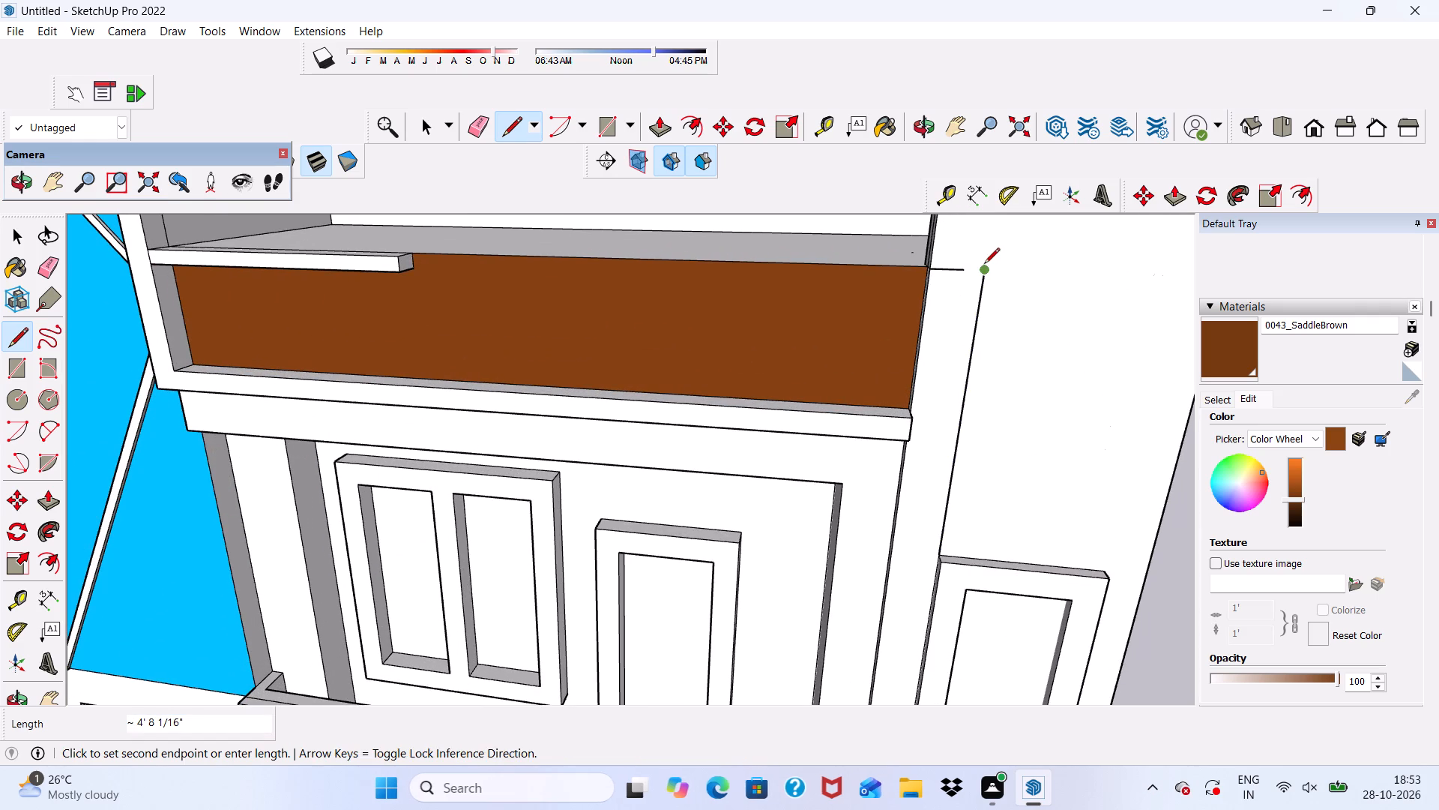
{"action": "left_click", "coordinate": [965, 273]}
Paint the L-shaped wall face beside and below the tall window frame with the darkened 0043_SaddleBrown.
{"action": "scroll", "coordinate": [940, 274], "scroll_direction": "down", "scroll_amount": 10}
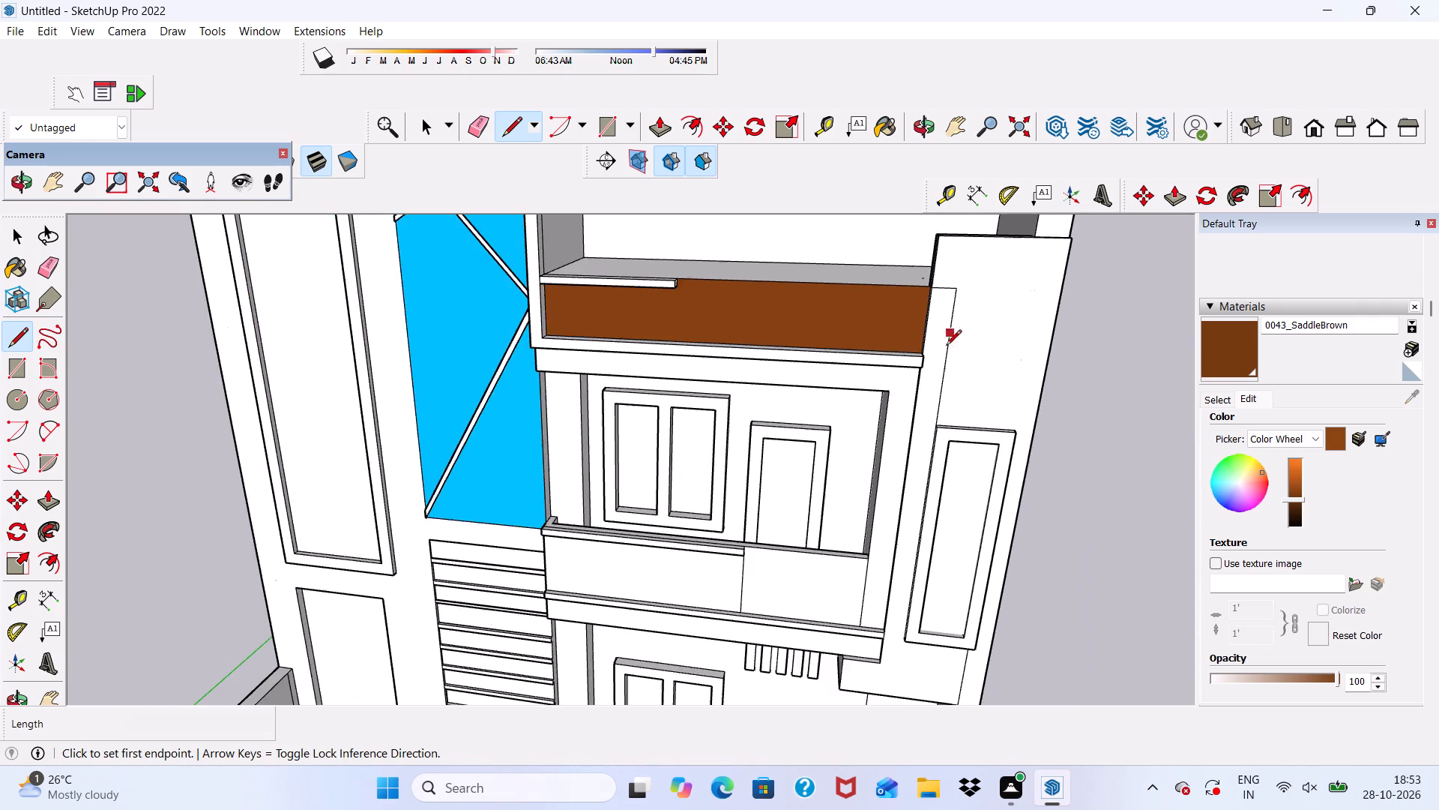
{"action": "scroll", "coordinate": [946, 346], "scroll_direction": "down", "scroll_amount": 1}
{"action": "middle_click_drag", "start_coordinate": [954, 383], "coordinate": [922, 286]}
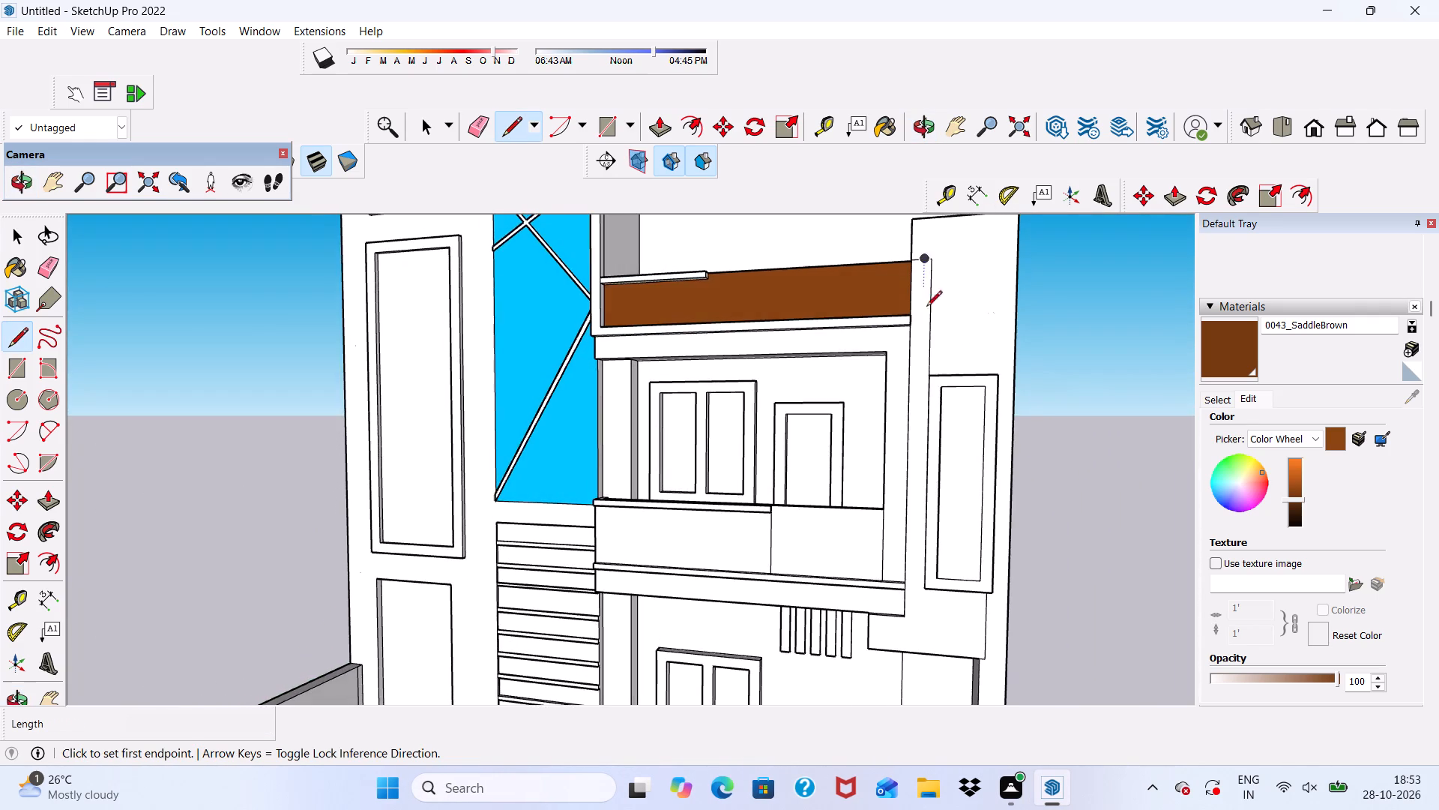
{"action": "scroll", "coordinate": [961, 431], "scroll_direction": "up", "scroll_amount": 3}
{"action": "scroll", "coordinate": [901, 389], "scroll_direction": "down", "scroll_amount": 5}
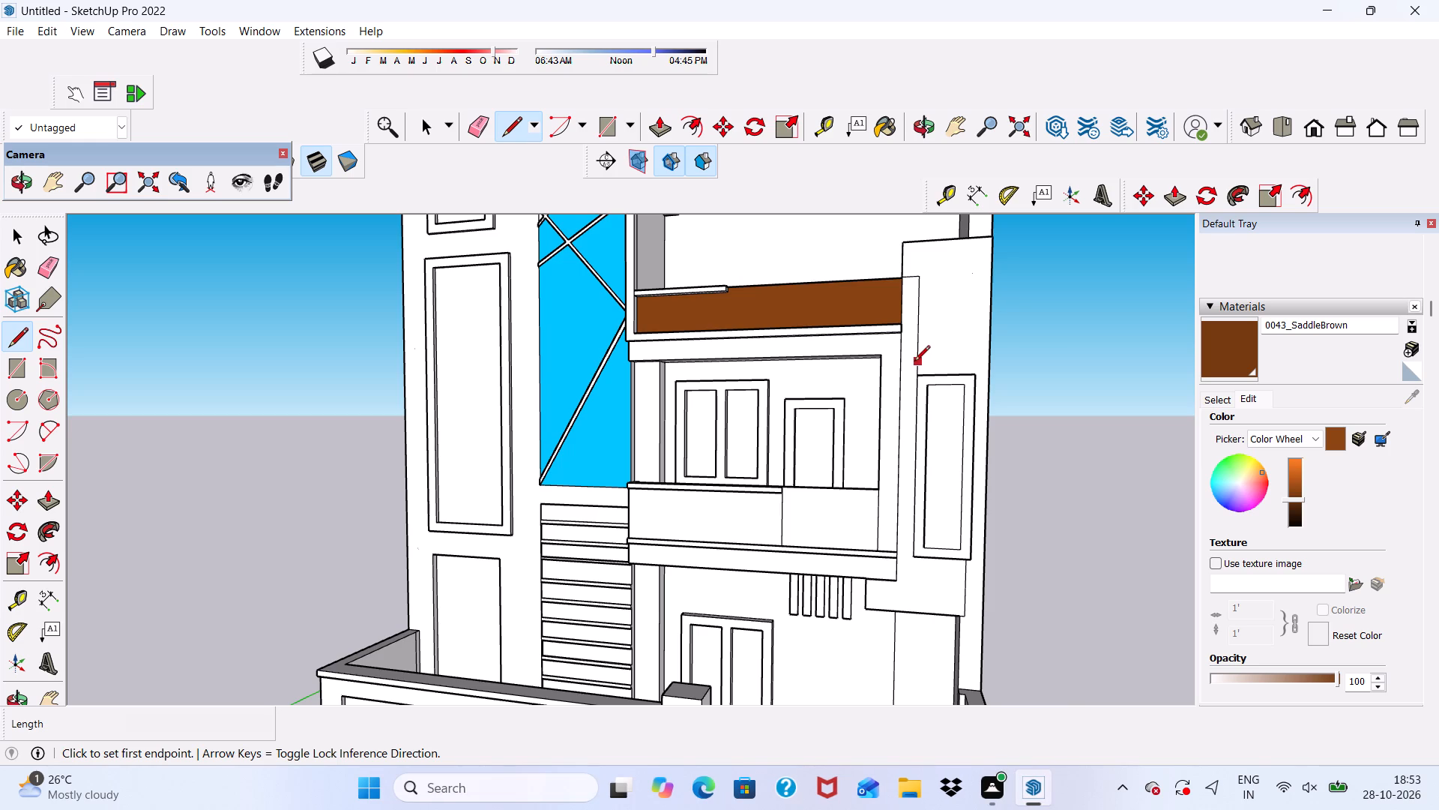
{"action": "left_click", "coordinate": [1233, 339]}
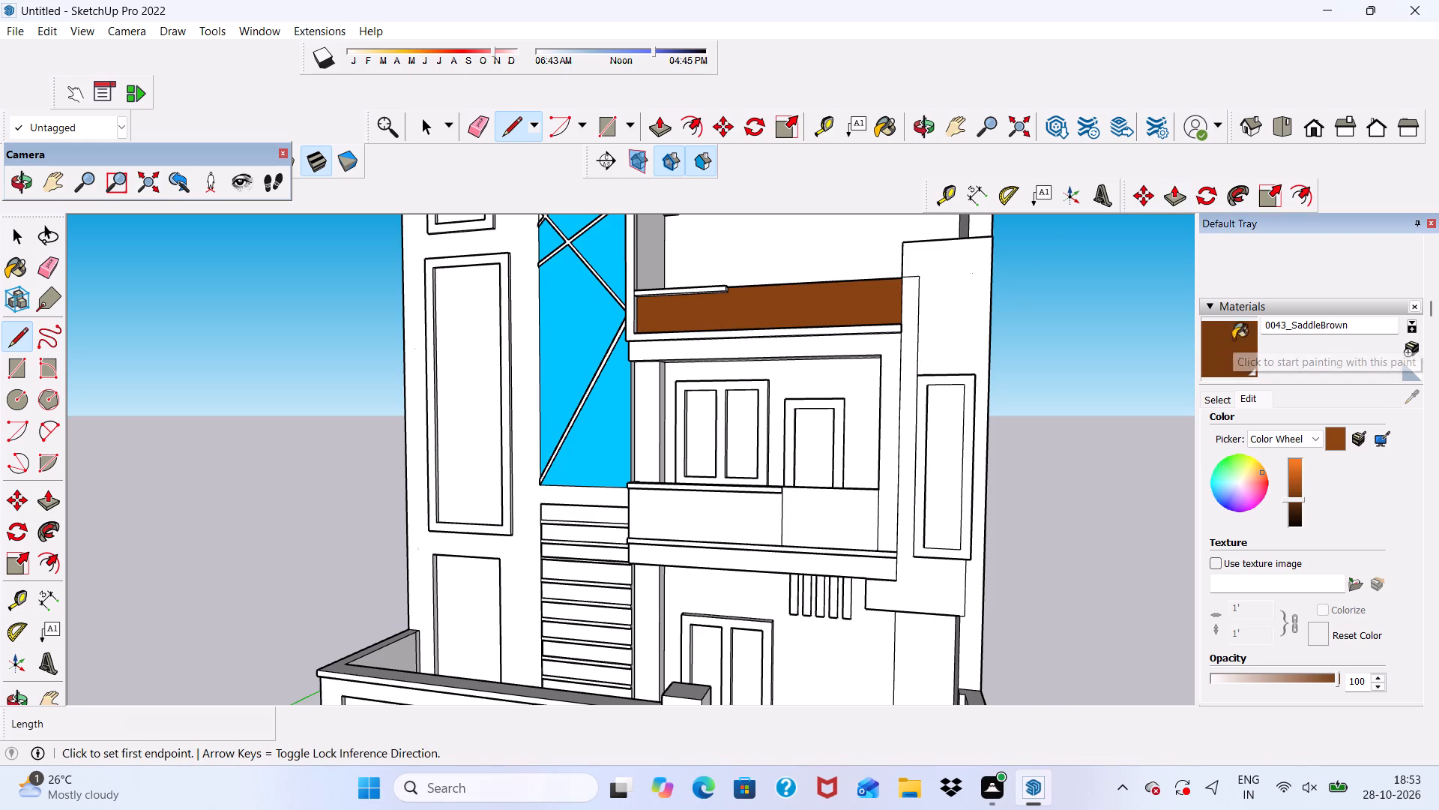
{"action": "scroll", "coordinate": [896, 376], "scroll_direction": "up", "scroll_amount": 7}
{"action": "left_click", "coordinate": [929, 347]}
Paint the underside and the louvre-facing side of the projecting block below the tall window with the darkened 0043_SaddleBrown.
{"action": "scroll", "coordinate": [932, 346], "scroll_direction": "down", "scroll_amount": 1}
{"action": "middle_click_drag", "start_coordinate": [934, 364], "coordinate": [1015, 222]}
{"action": "scroll", "coordinate": [1019, 238], "scroll_direction": "up", "scroll_amount": 1}
{"action": "scroll", "coordinate": [945, 283], "scroll_direction": "down", "scroll_amount": 7}
{"action": "scroll", "coordinate": [919, 565], "scroll_direction": "up", "scroll_amount": 10}
{"action": "left_click", "coordinate": [874, 565]}
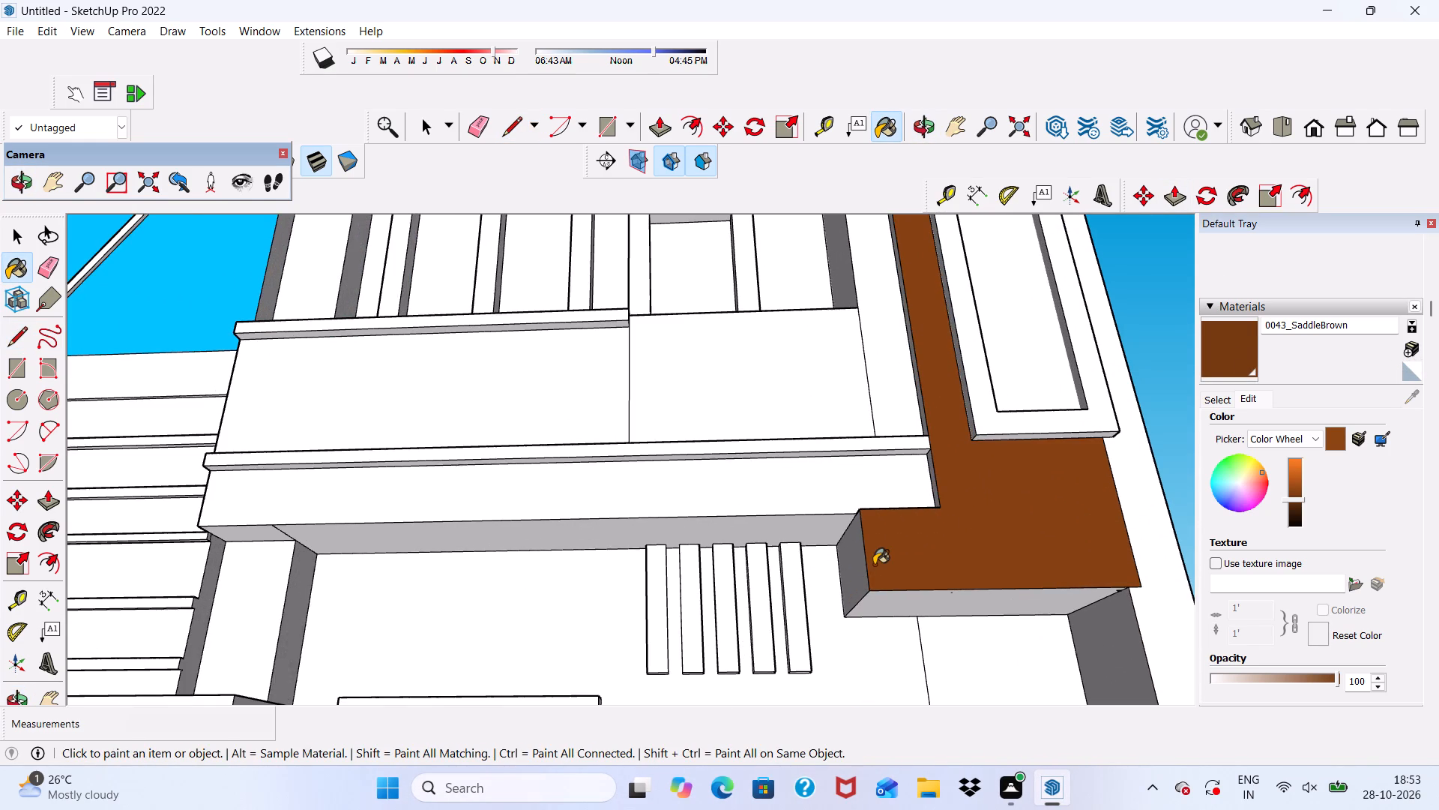
{"action": "scroll", "coordinate": [983, 615], "scroll_direction": "up", "scroll_amount": 4}
{"action": "left_click", "coordinate": [959, 586]}
{"action": "scroll", "coordinate": [866, 585], "scroll_direction": "up", "scroll_amount": 3}
{"action": "left_click", "coordinate": [791, 544]}
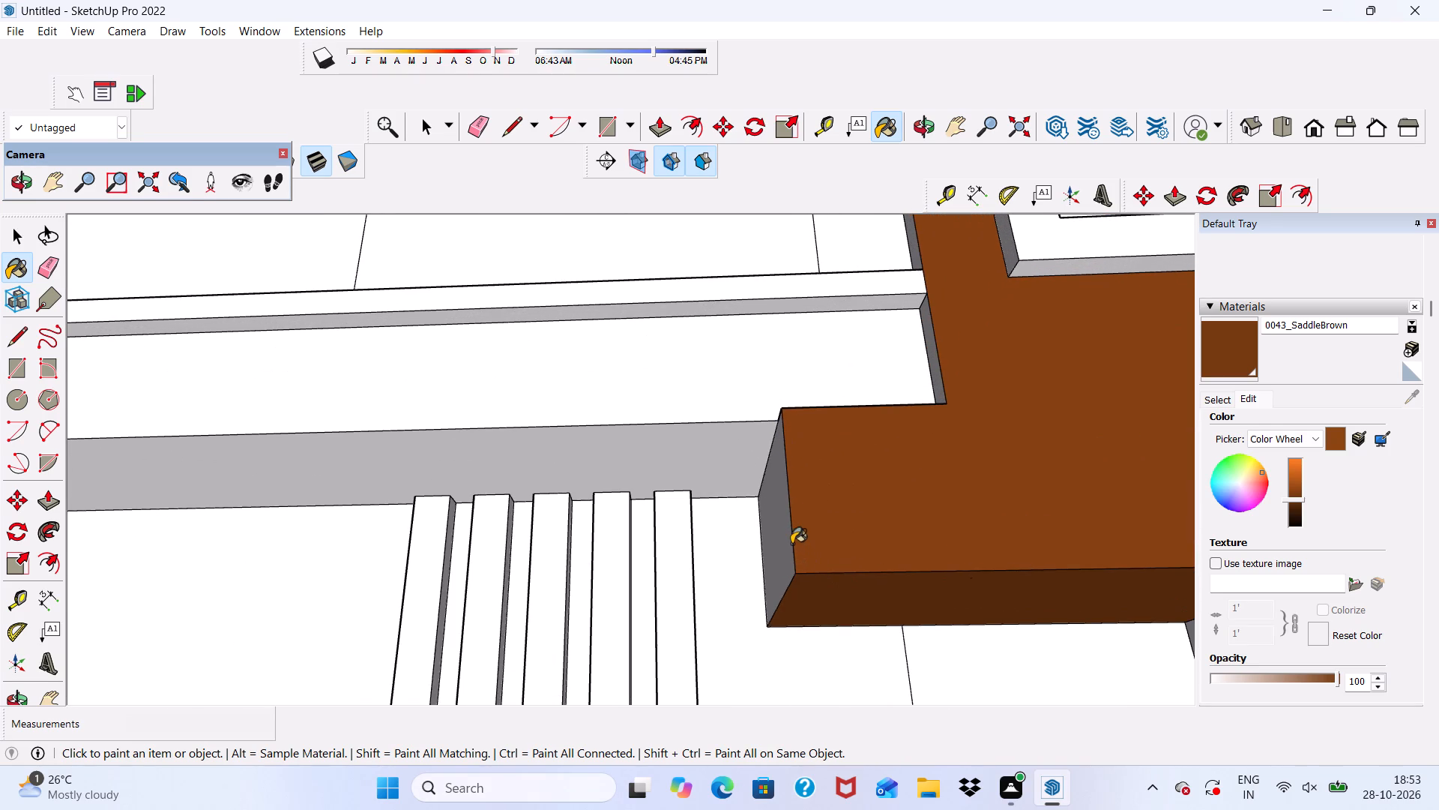
Paint the brown strip's narrow side faces beside the balcony slab, the balcony opening and the upper parapet with the darkened 0043_SaddleBrown.
{"action": "scroll", "coordinate": [791, 523], "scroll_direction": "down", "scroll_amount": 5}
{"action": "middle_click_drag", "start_coordinate": [953, 499], "coordinate": [887, 474]}
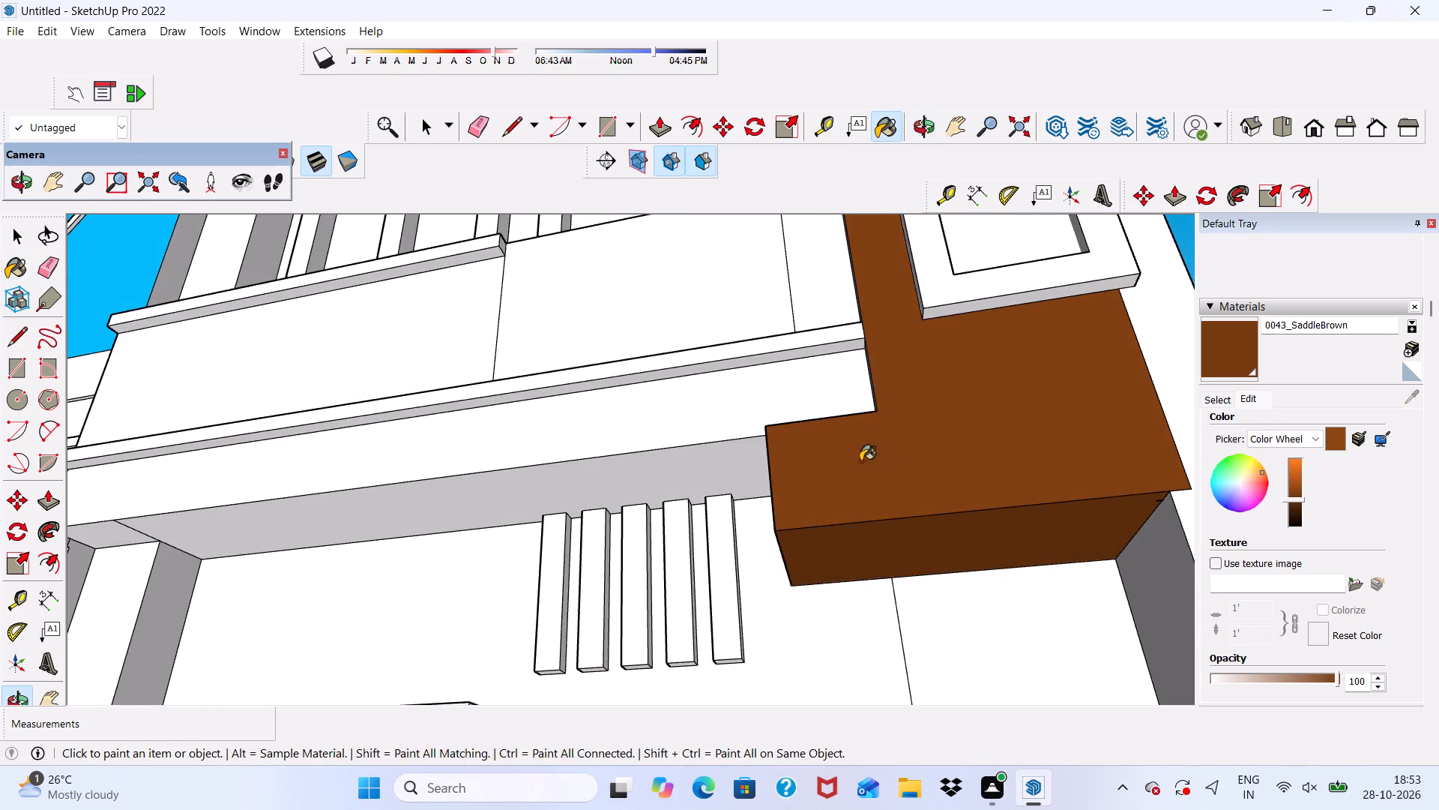
{"action": "middle_click_drag", "start_coordinate": [872, 454], "coordinate": [1096, 597]}
{"action": "scroll", "coordinate": [926, 517], "scroll_direction": "up", "scroll_amount": 4}
{"action": "left_click", "coordinate": [857, 439]}
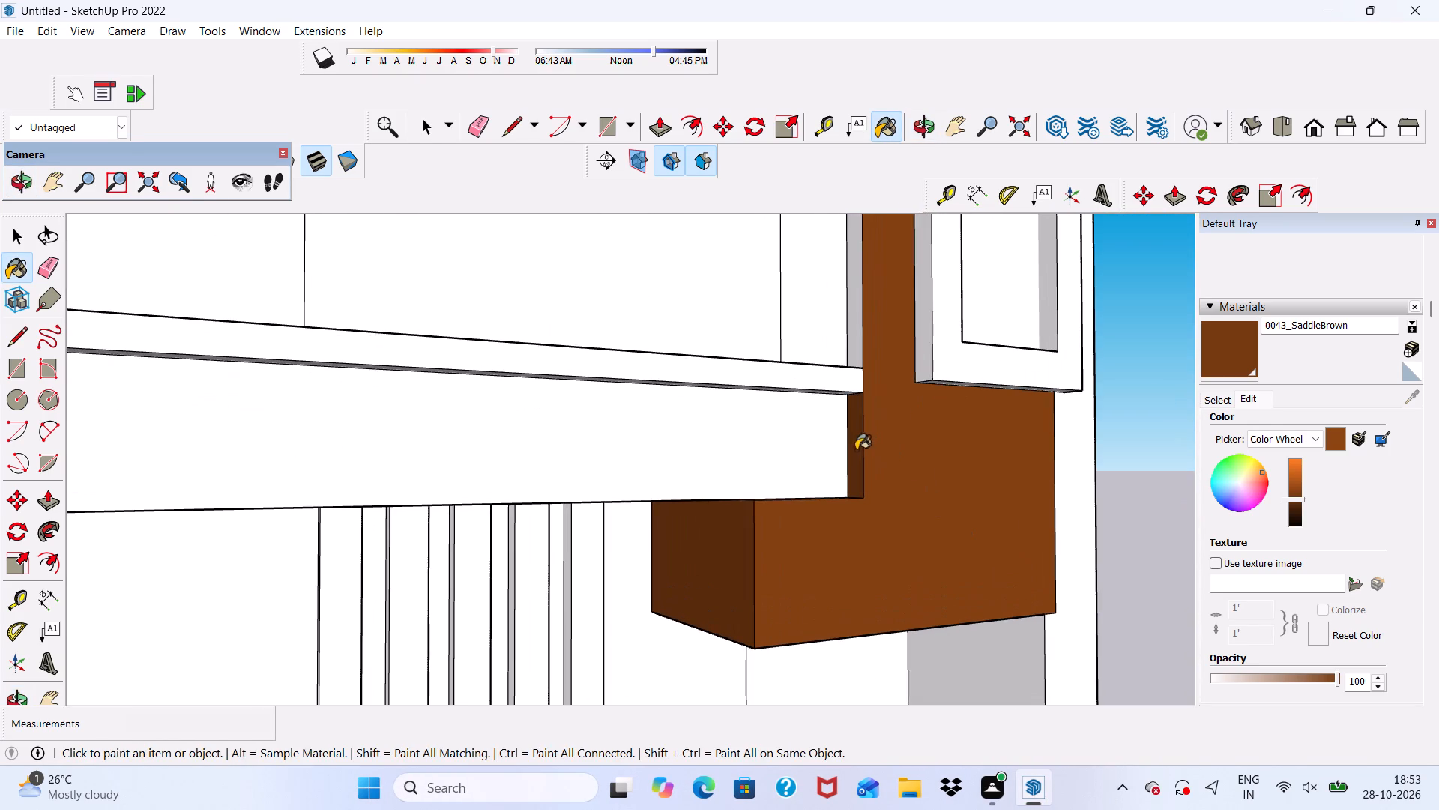
{"action": "left_click", "coordinate": [848, 296]}
{"action": "left_click", "coordinate": [855, 295]}
{"action": "scroll", "coordinate": [850, 344], "scroll_direction": "down", "scroll_amount": 4}
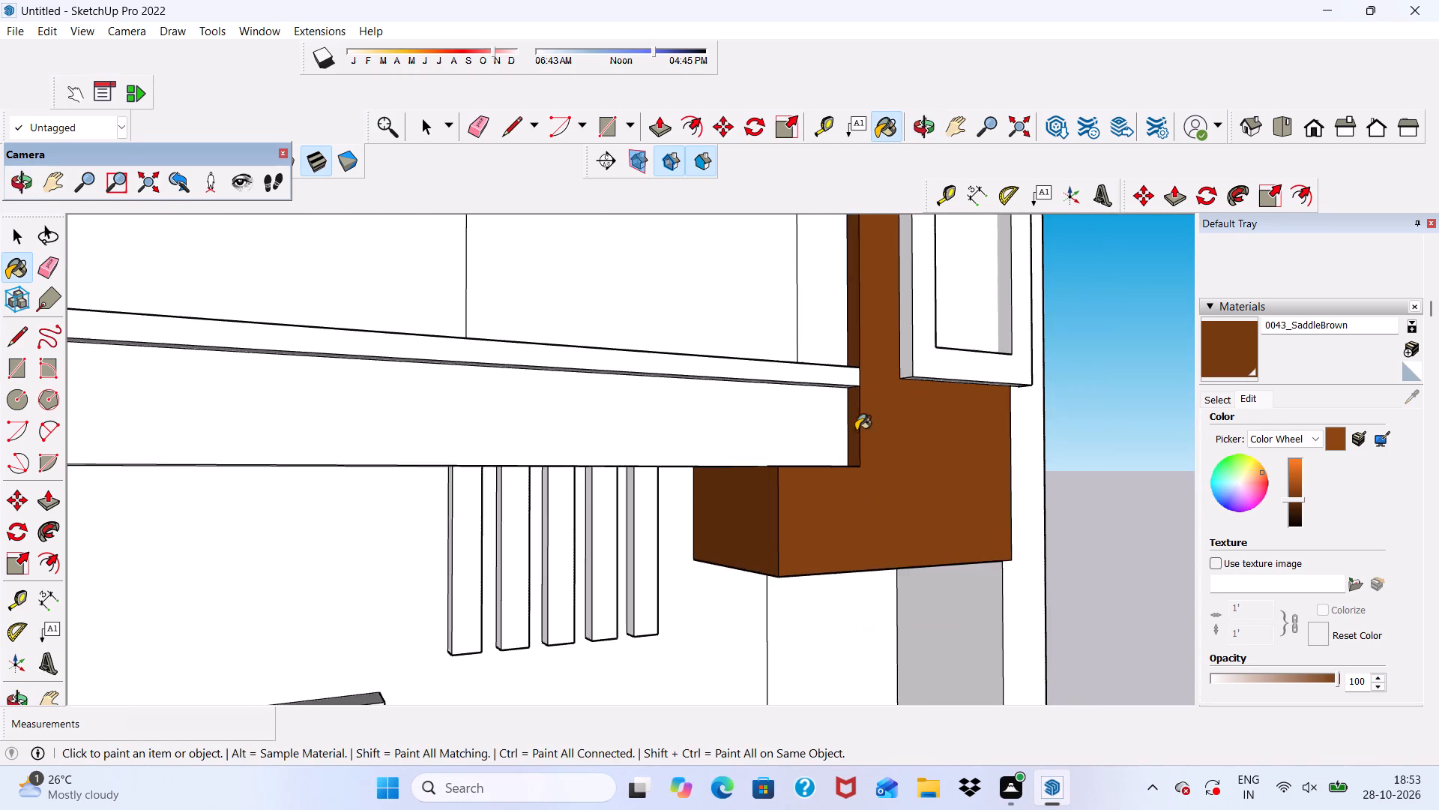
{"action": "scroll", "coordinate": [856, 430], "scroll_direction": "down", "scroll_amount": 12}
{"action": "scroll", "coordinate": [832, 508], "scroll_direction": "up", "scroll_amount": 7}
{"action": "scroll", "coordinate": [814, 295], "scroll_direction": "up", "scroll_amount": 5}
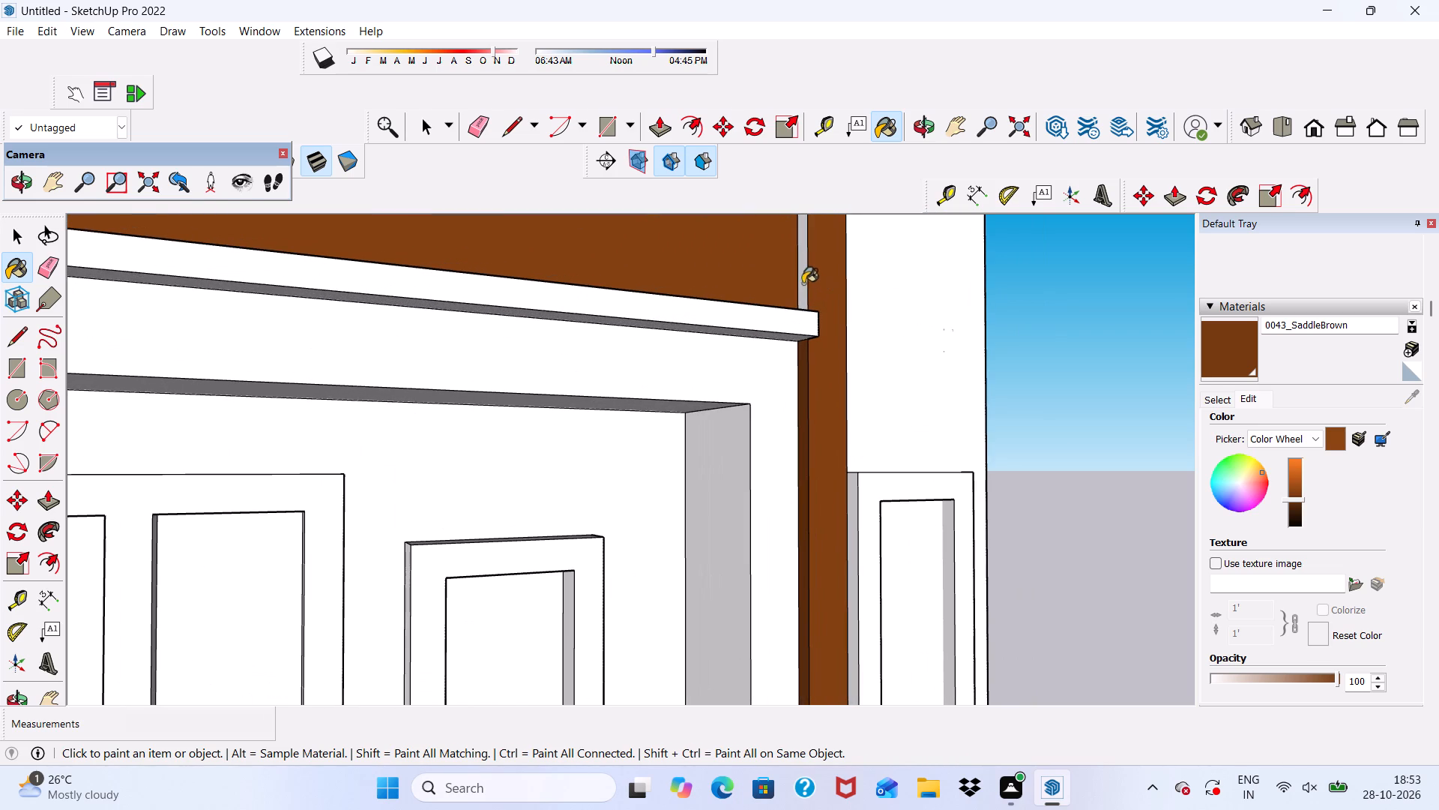
{"action": "left_click", "coordinate": [803, 281]}
{"action": "scroll", "coordinate": [805, 295], "scroll_direction": "down", "scroll_amount": 5}
{"action": "middle_click_drag", "start_coordinate": [858, 442], "coordinate": [779, 442]}
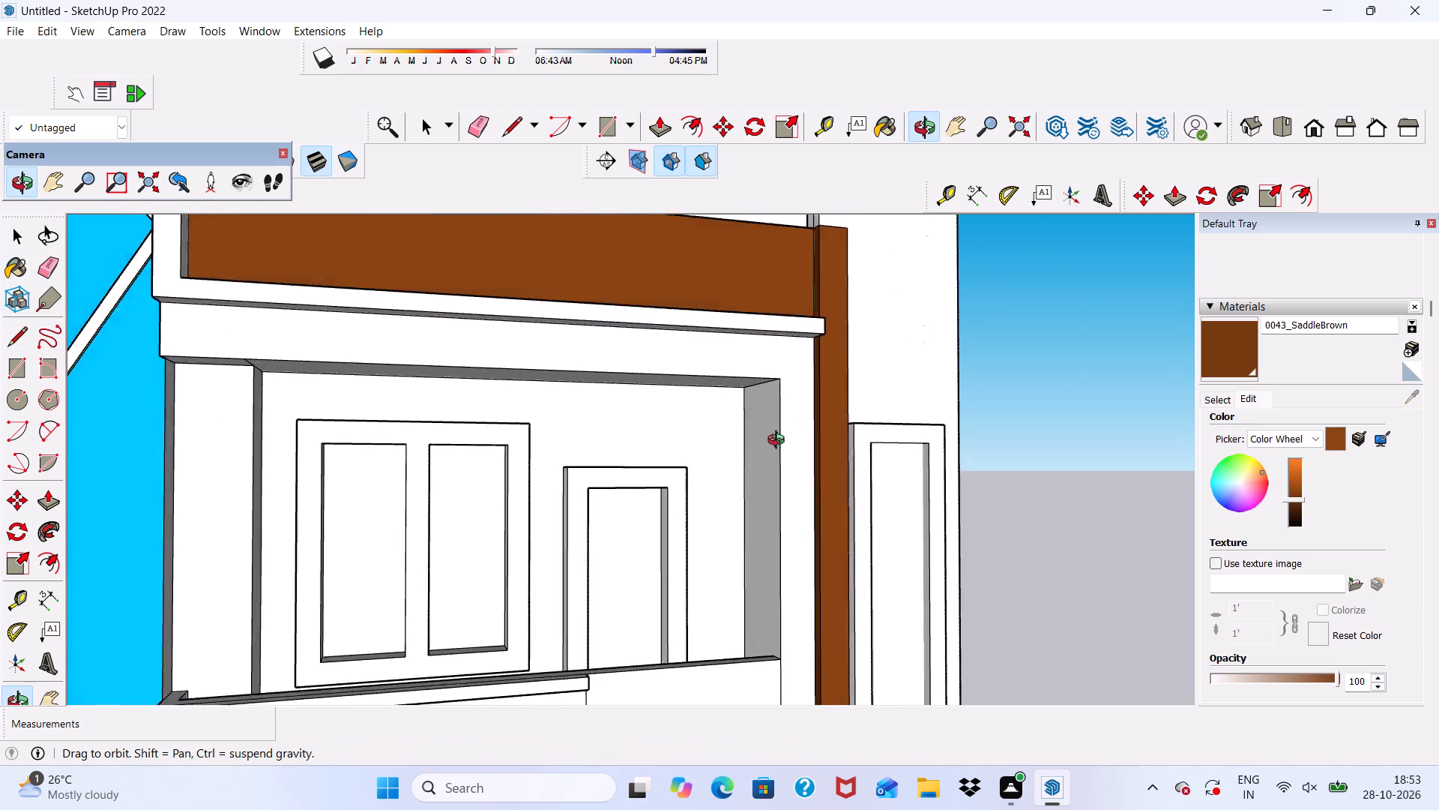
Darken the 0043_SaddleBrown material a little further with the colour wheel's brightness.
{"action": "middle_click_drag", "start_coordinate": [779, 442], "coordinate": [637, 553]}
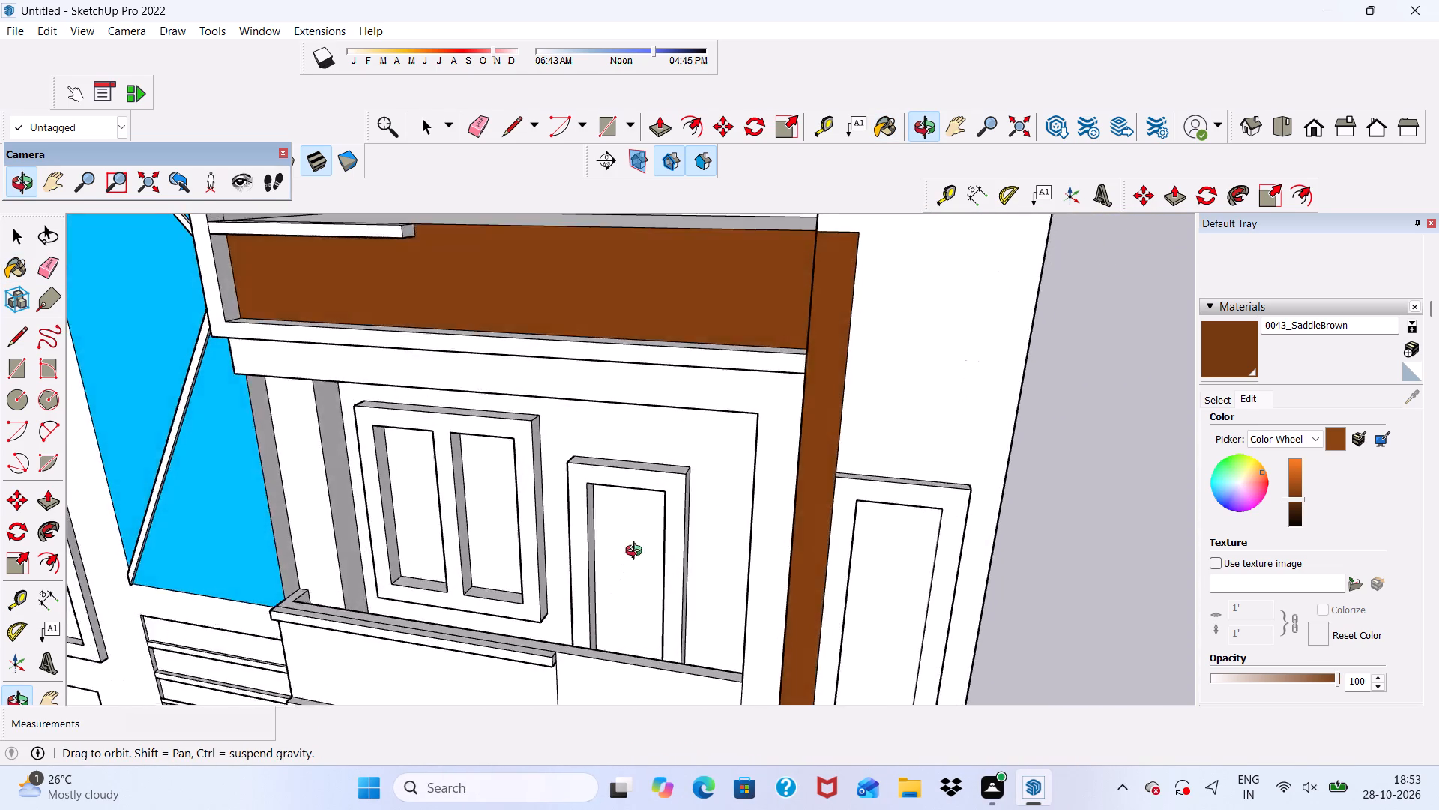
{"action": "middle_click_drag", "start_coordinate": [637, 553], "coordinate": [657, 478]}
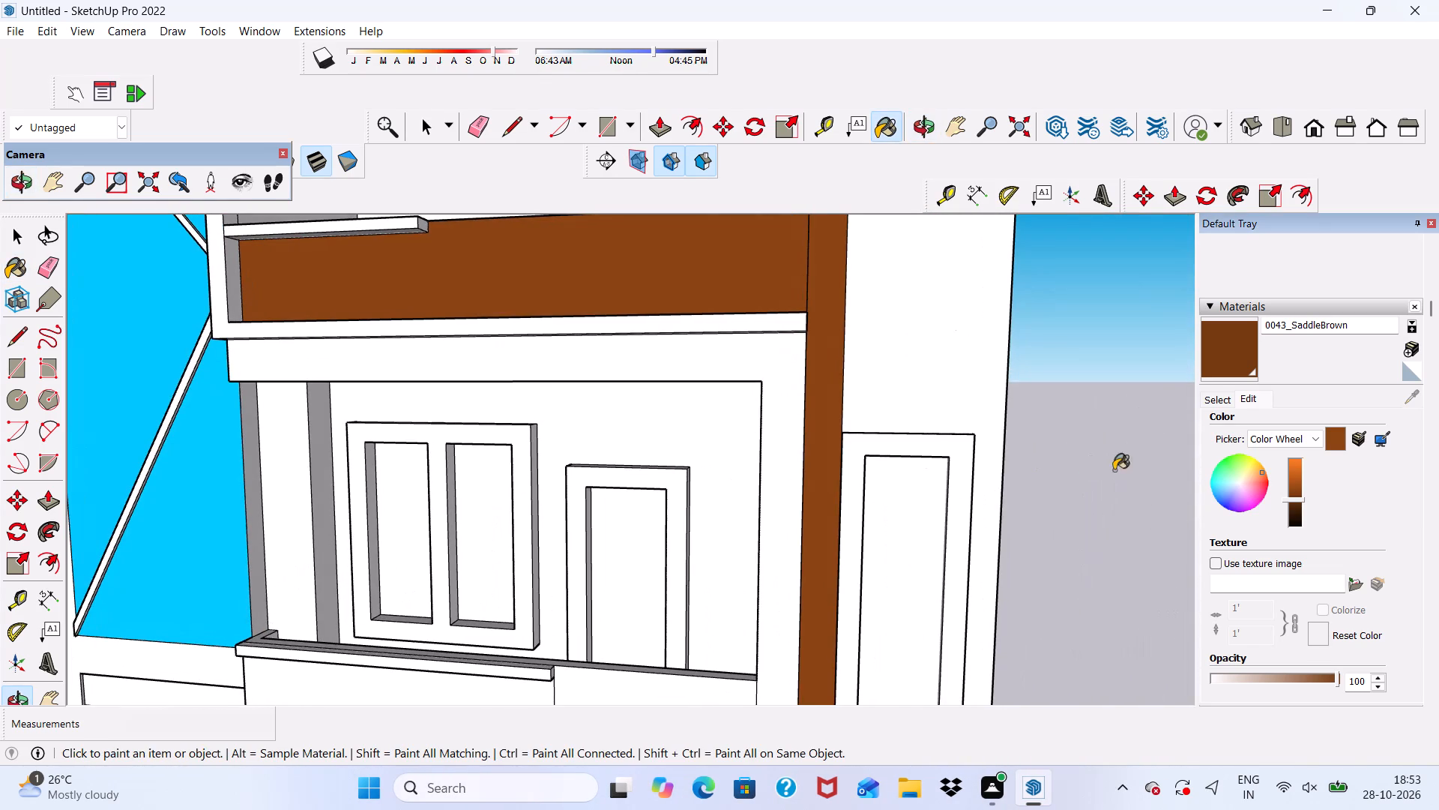
{"action": "left_click", "coordinate": [1295, 496]}
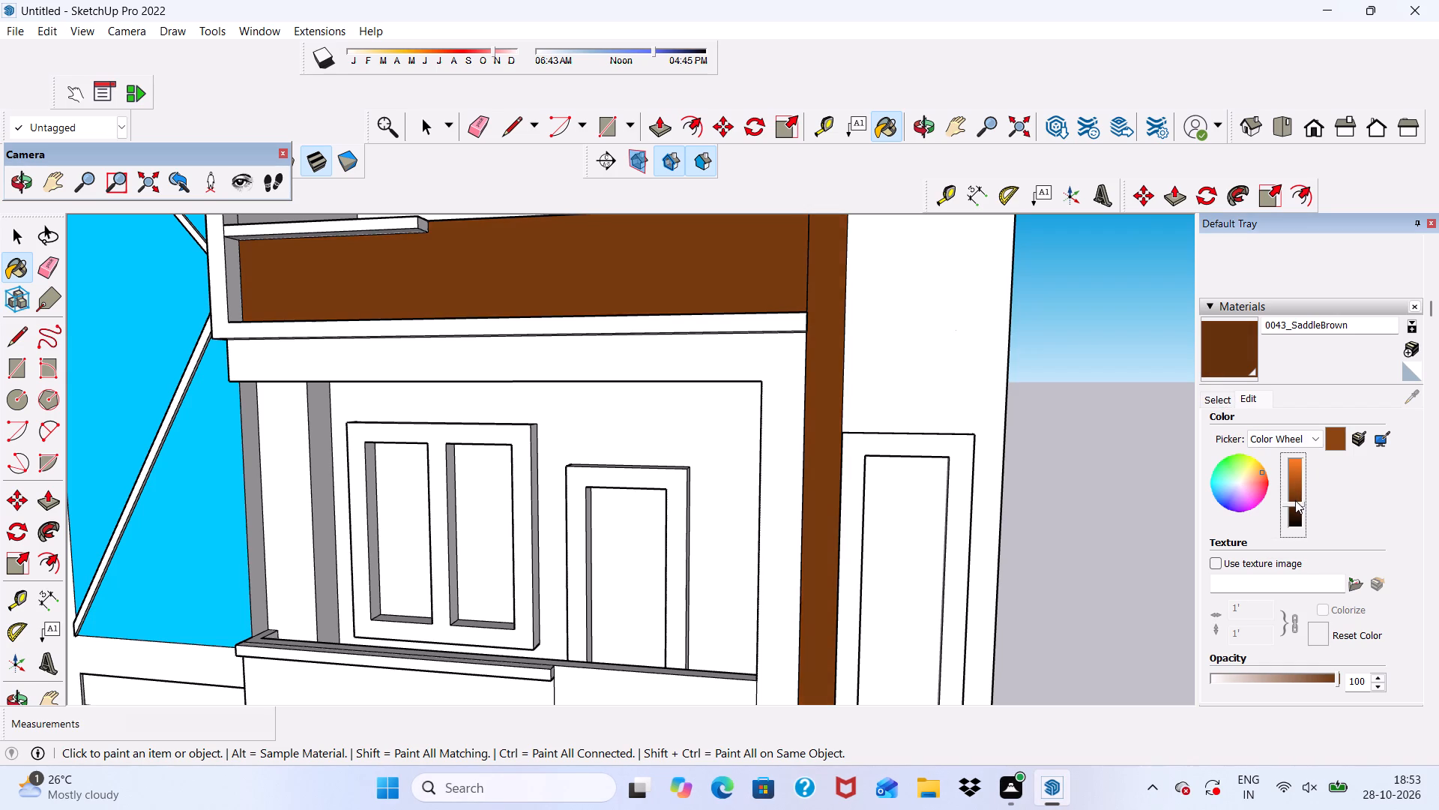
Examine the facade's darker brown parapet, vertical strip and projecting block from several angles.
{"action": "scroll", "coordinate": [740, 510], "scroll_direction": "down", "scroll_amount": 6}
{"action": "middle_click_drag", "start_coordinate": [666, 525], "coordinate": [803, 456]}
{"action": "scroll", "coordinate": [734, 407], "scroll_direction": "up", "scroll_amount": 2}
{"action": "scroll", "coordinate": [711, 379], "scroll_direction": "down", "scroll_amount": 3}
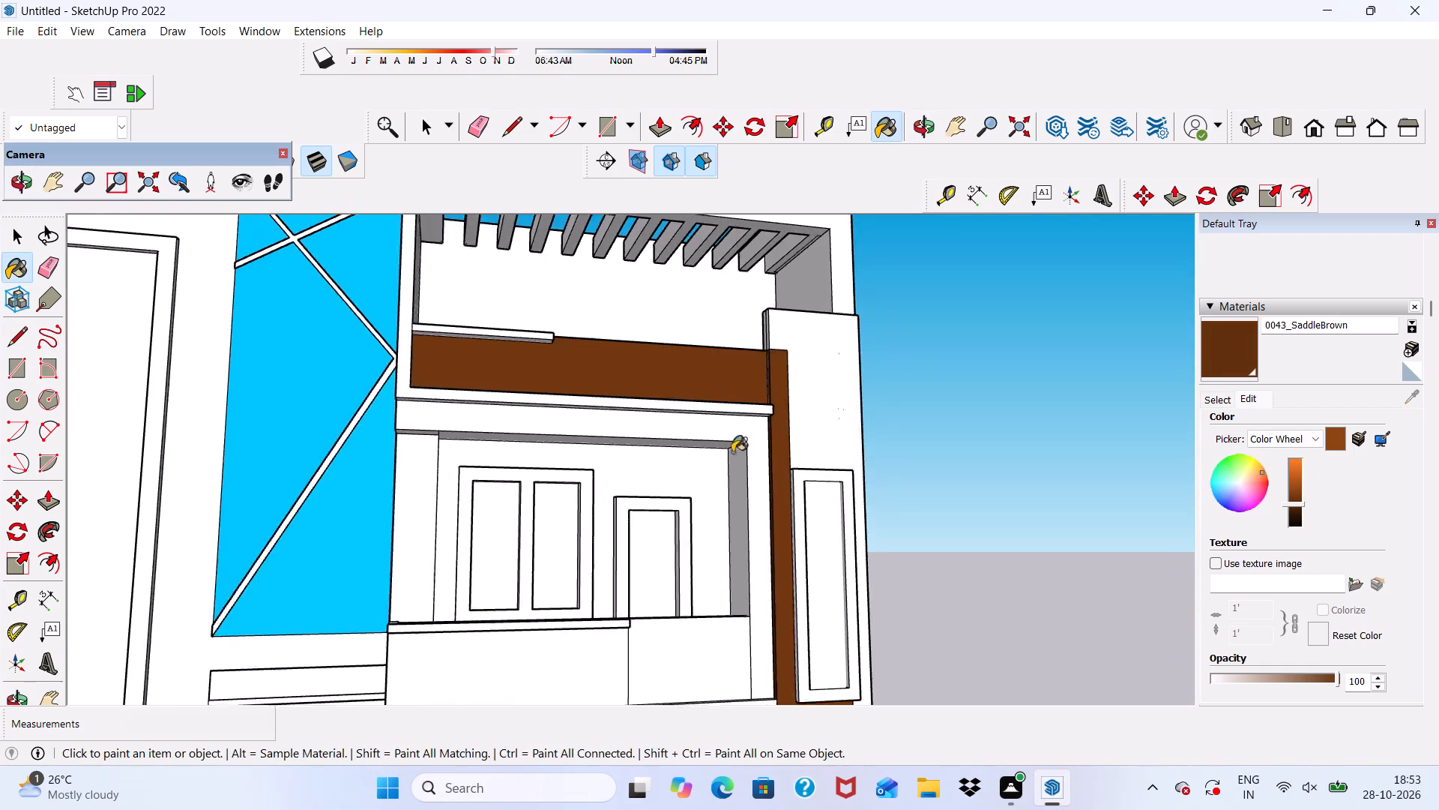
{"action": "scroll", "coordinate": [732, 452], "scroll_direction": "down", "scroll_amount": 2}
{"action": "middle_click_drag", "start_coordinate": [783, 580], "coordinate": [731, 544]}
{"action": "scroll", "coordinate": [732, 547], "scroll_direction": "up", "scroll_amount": 1}
{"action": "scroll", "coordinate": [731, 538], "scroll_direction": "down", "scroll_amount": 3}
{"action": "middle_click_drag", "start_coordinate": [786, 579], "coordinate": [788, 580]}
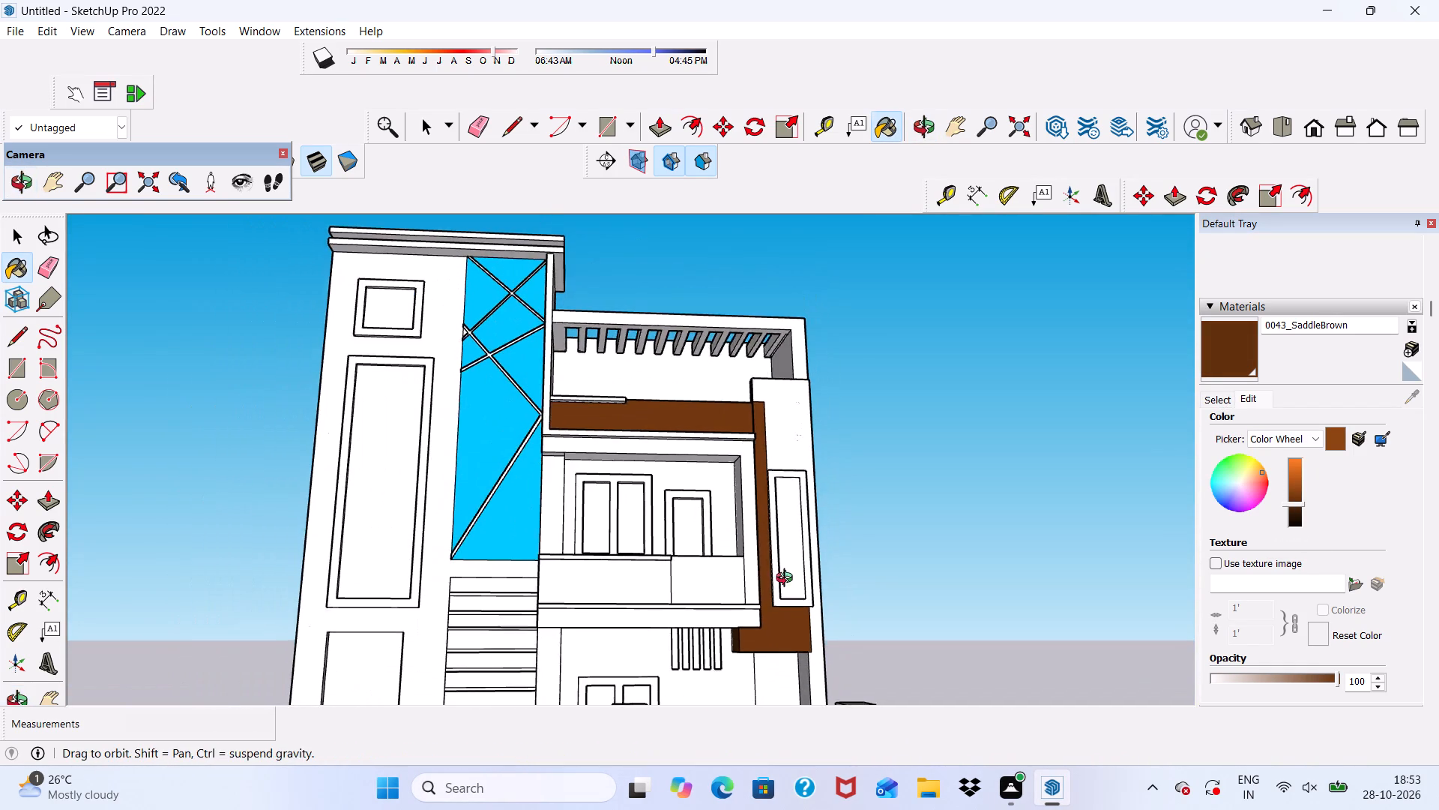
{"action": "middle_click_drag", "start_coordinate": [788, 580], "coordinate": [714, 591]}
{"action": "scroll", "coordinate": [782, 525], "scroll_direction": "up", "scroll_amount": 9}
{"action": "middle_click_drag", "start_coordinate": [764, 504], "coordinate": [624, 428]}
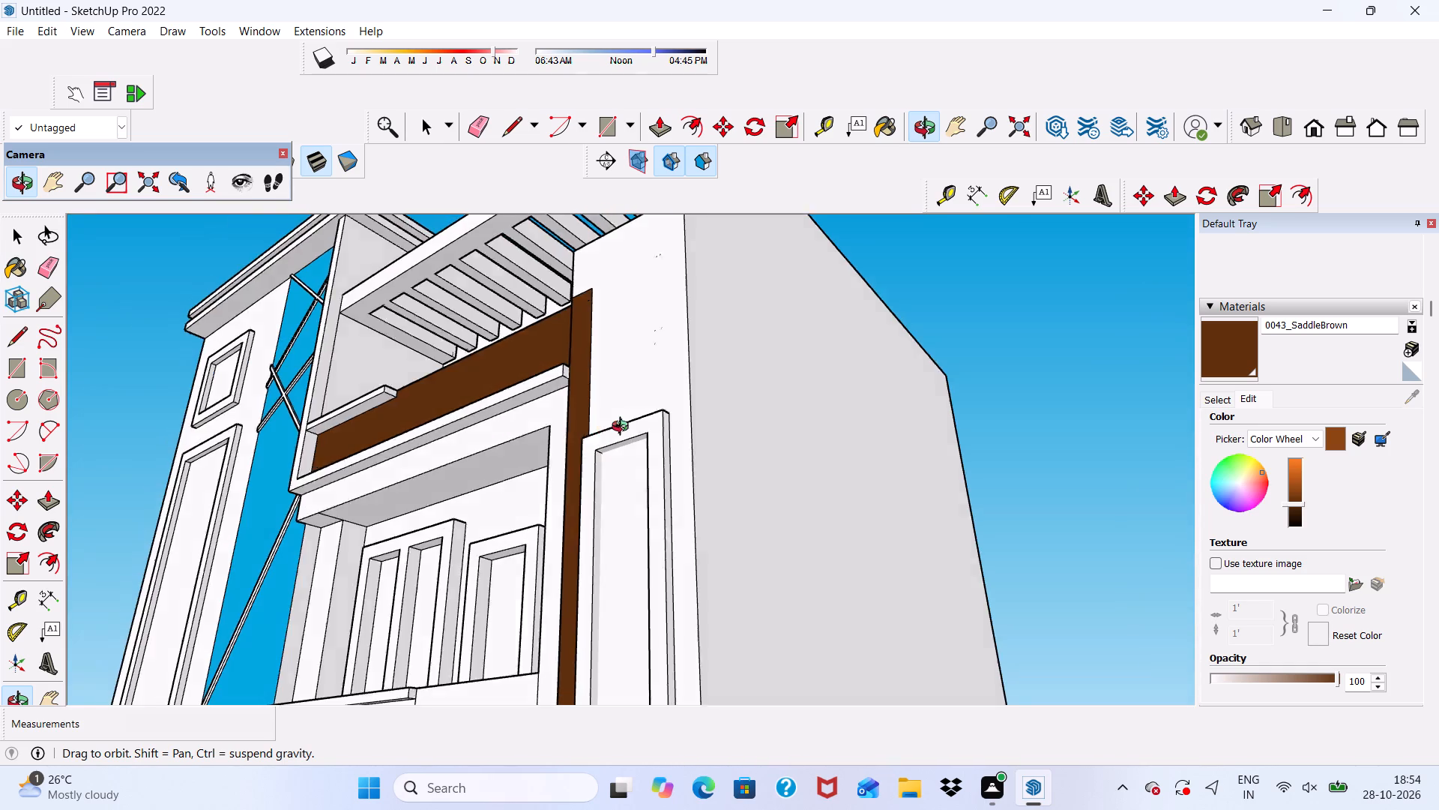
{"action": "middle_click_drag", "start_coordinate": [624, 428], "coordinate": [742, 439]}
{"action": "scroll", "coordinate": [761, 403], "scroll_direction": "down", "scroll_amount": 4}
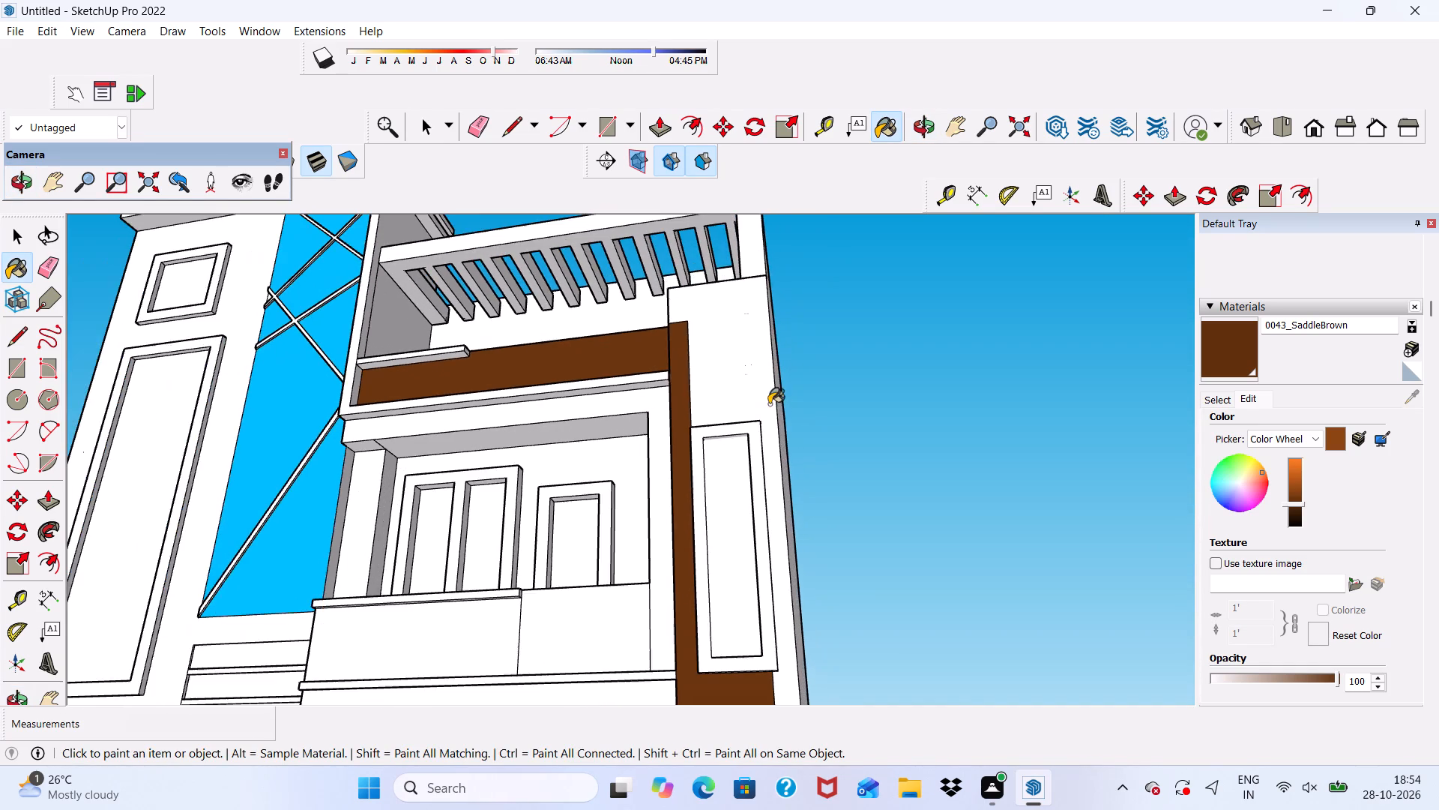
{"action": "scroll", "coordinate": [771, 402], "scroll_direction": "down", "scroll_amount": 5}
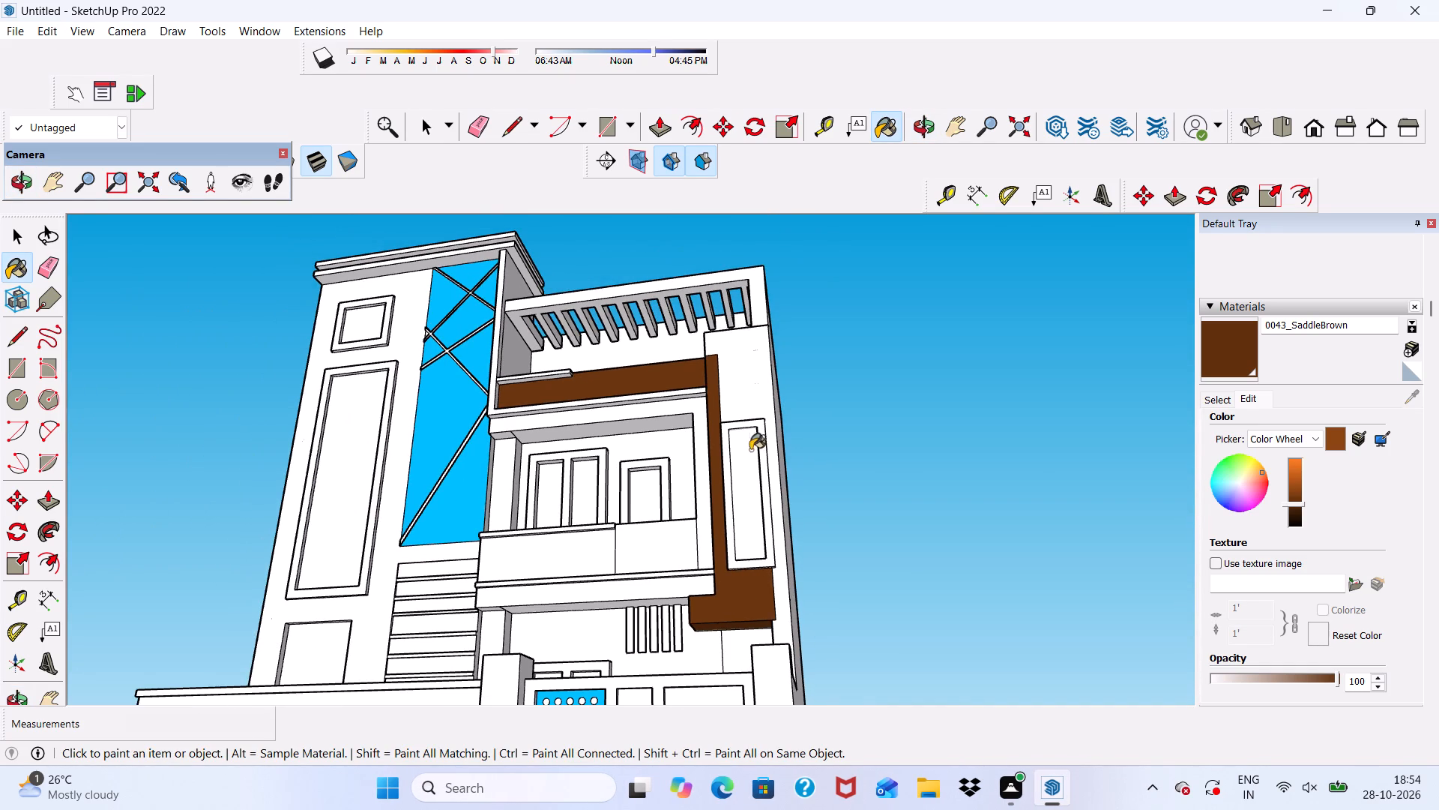
{"action": "scroll", "coordinate": [716, 460], "scroll_direction": "up", "scroll_amount": 2}
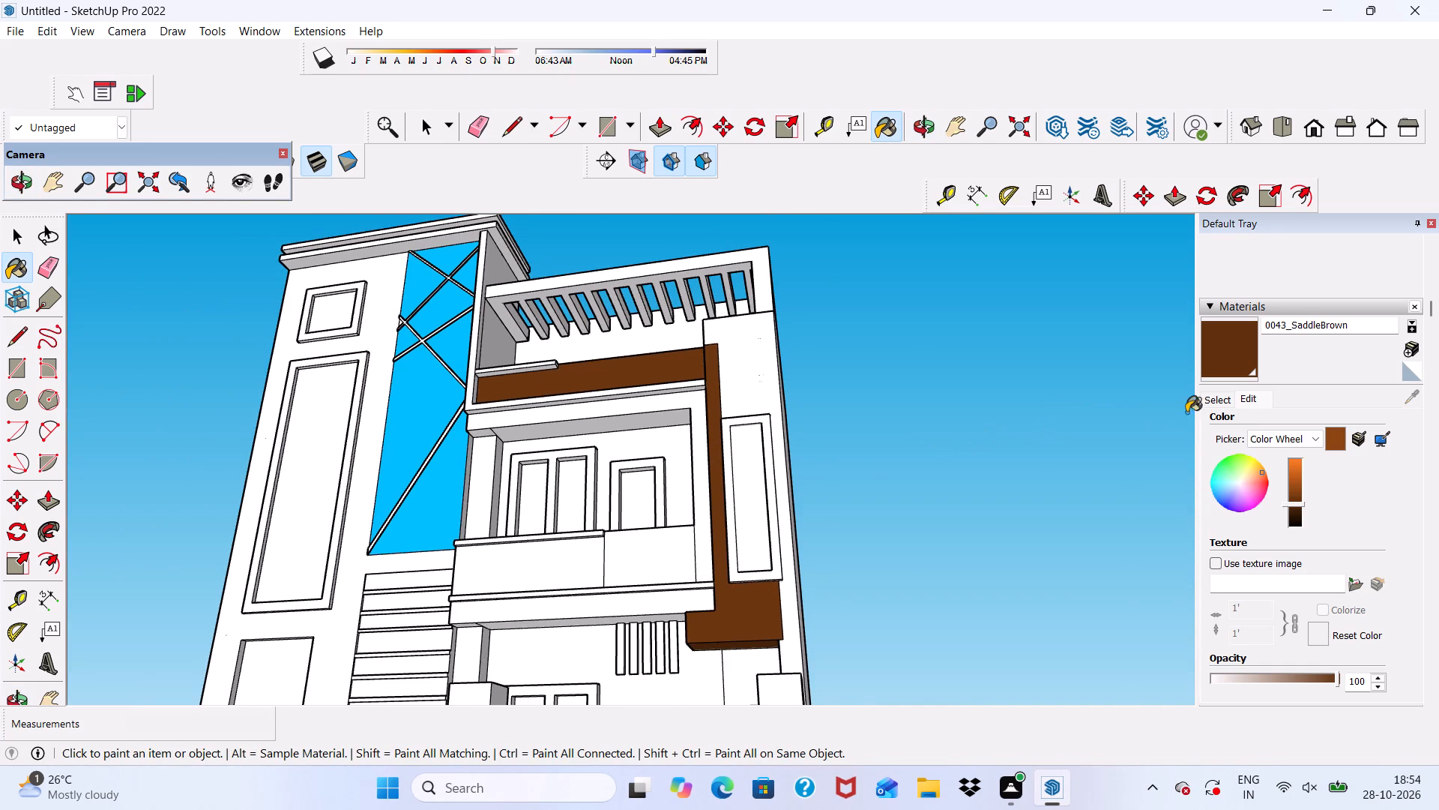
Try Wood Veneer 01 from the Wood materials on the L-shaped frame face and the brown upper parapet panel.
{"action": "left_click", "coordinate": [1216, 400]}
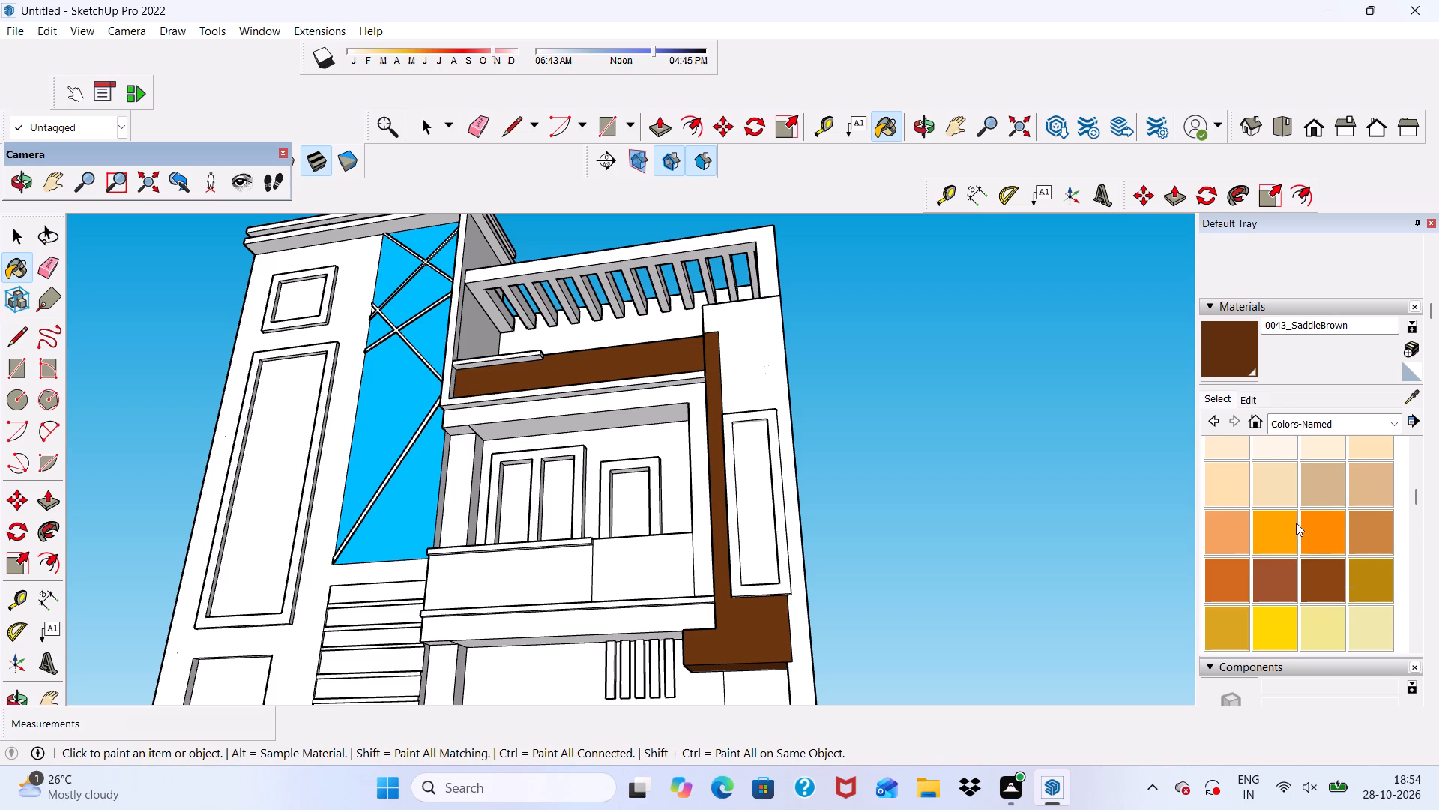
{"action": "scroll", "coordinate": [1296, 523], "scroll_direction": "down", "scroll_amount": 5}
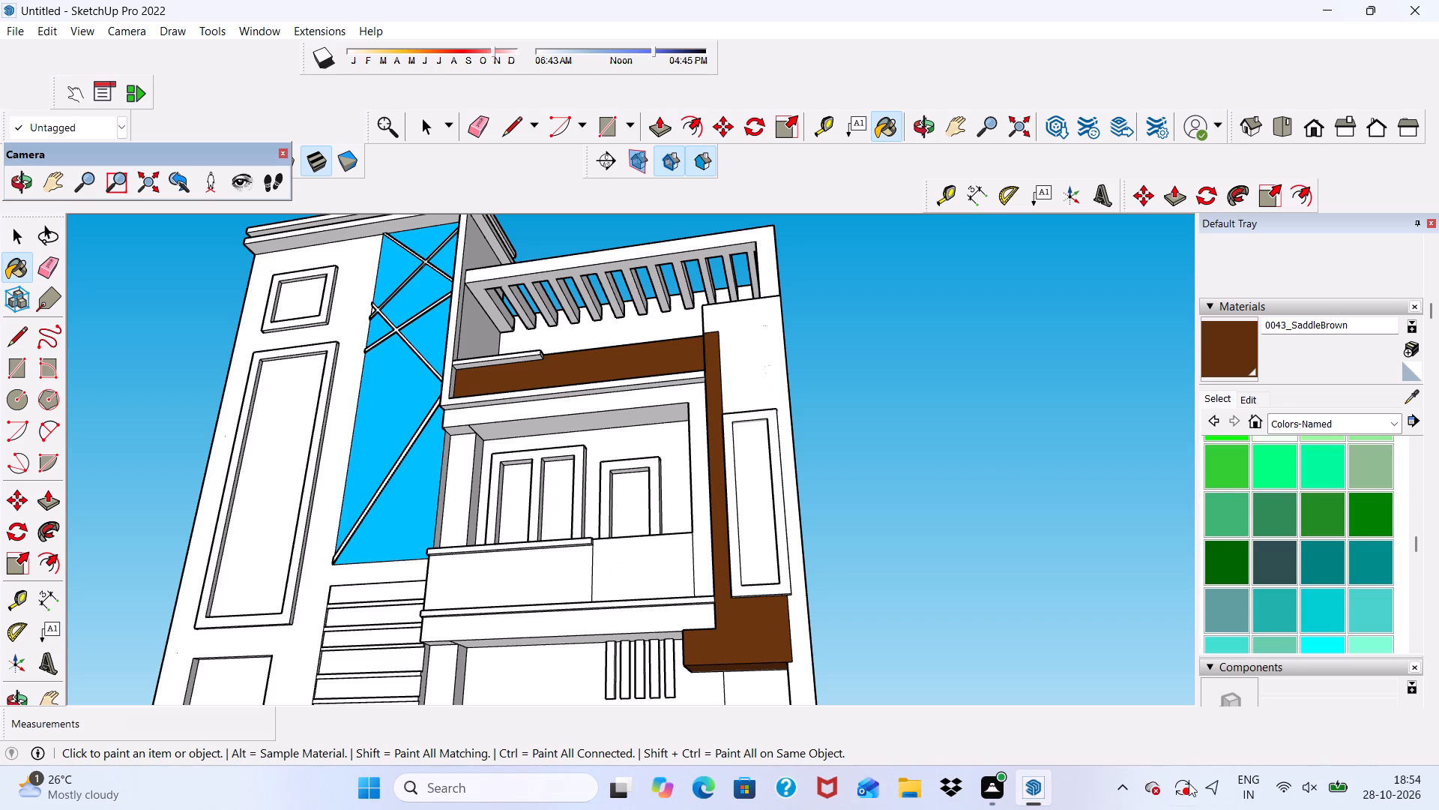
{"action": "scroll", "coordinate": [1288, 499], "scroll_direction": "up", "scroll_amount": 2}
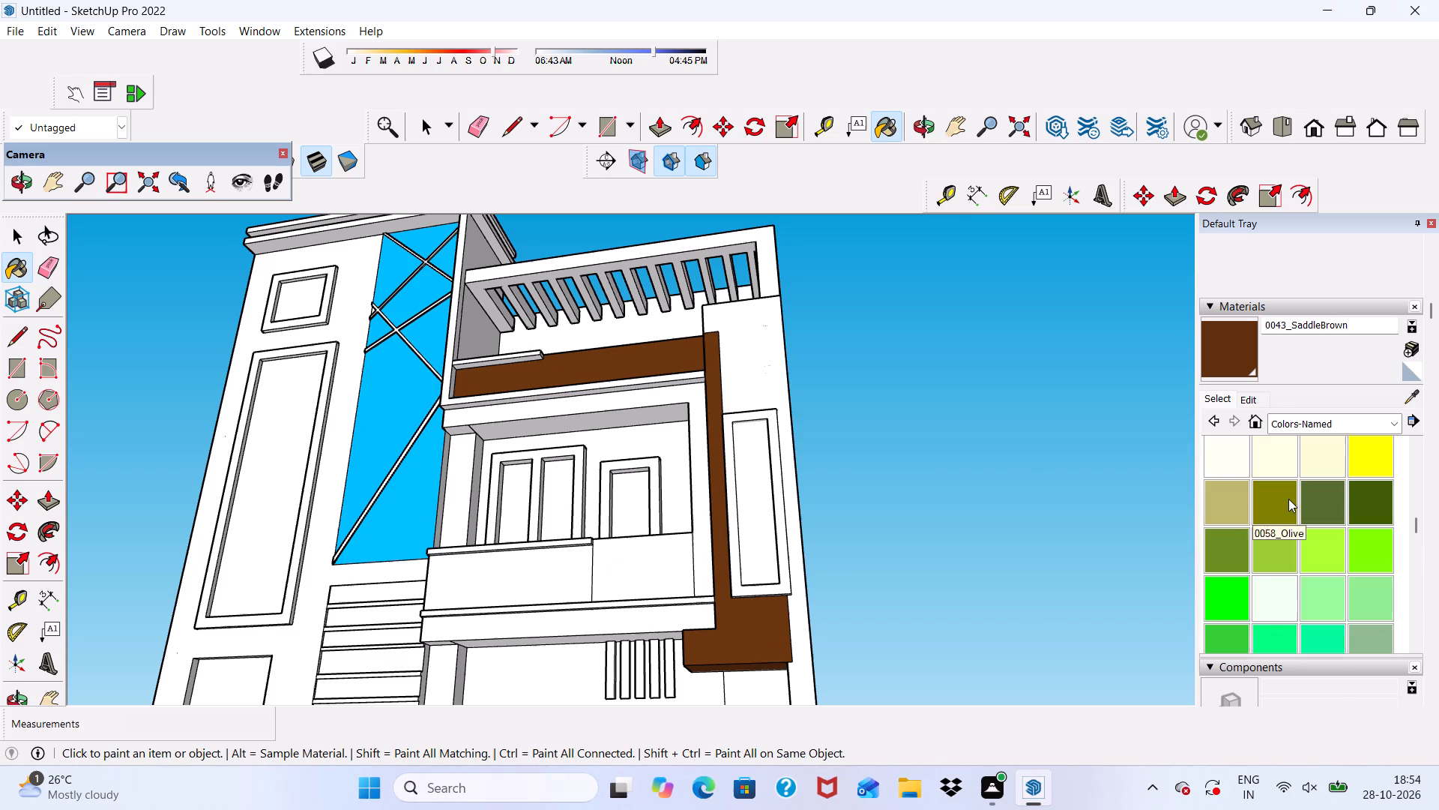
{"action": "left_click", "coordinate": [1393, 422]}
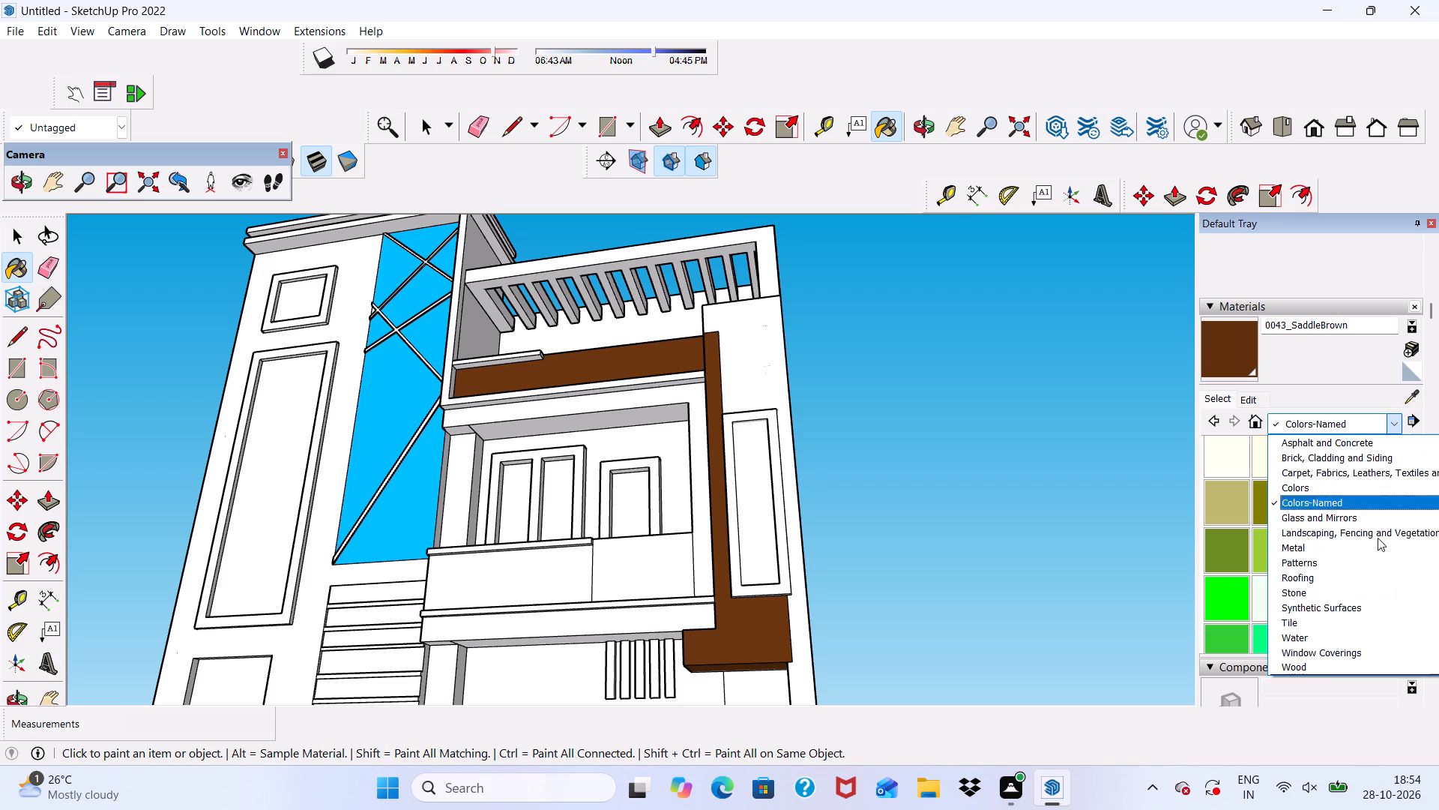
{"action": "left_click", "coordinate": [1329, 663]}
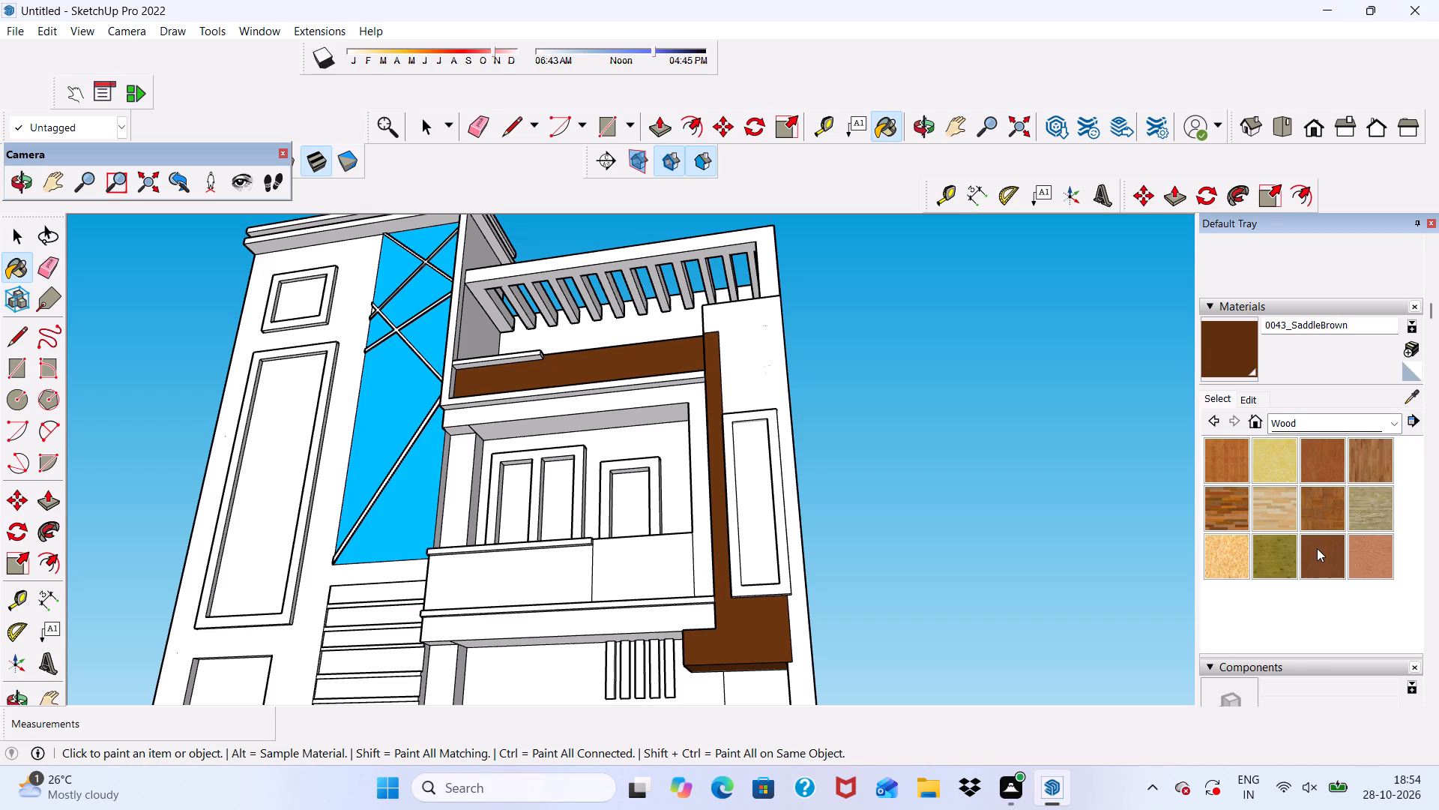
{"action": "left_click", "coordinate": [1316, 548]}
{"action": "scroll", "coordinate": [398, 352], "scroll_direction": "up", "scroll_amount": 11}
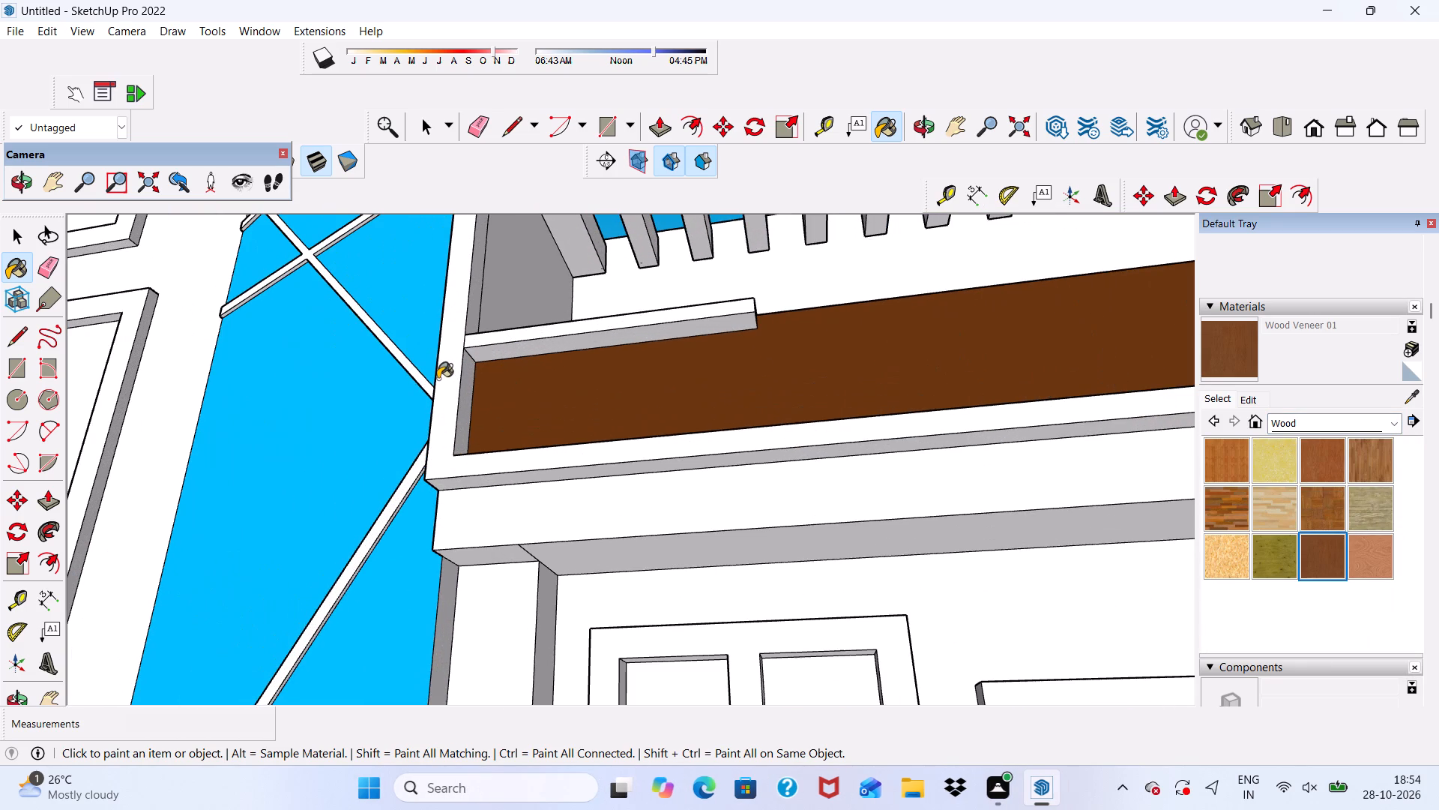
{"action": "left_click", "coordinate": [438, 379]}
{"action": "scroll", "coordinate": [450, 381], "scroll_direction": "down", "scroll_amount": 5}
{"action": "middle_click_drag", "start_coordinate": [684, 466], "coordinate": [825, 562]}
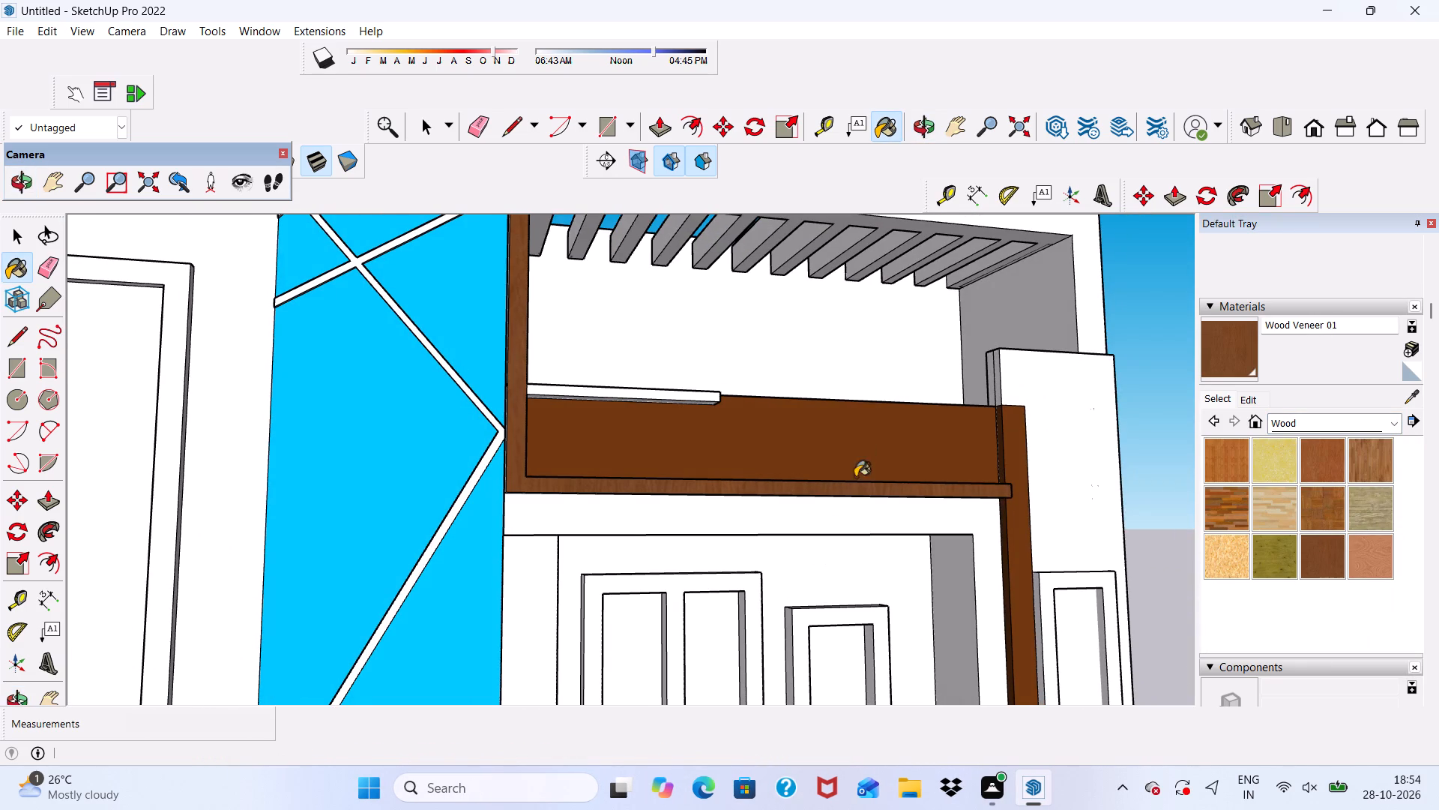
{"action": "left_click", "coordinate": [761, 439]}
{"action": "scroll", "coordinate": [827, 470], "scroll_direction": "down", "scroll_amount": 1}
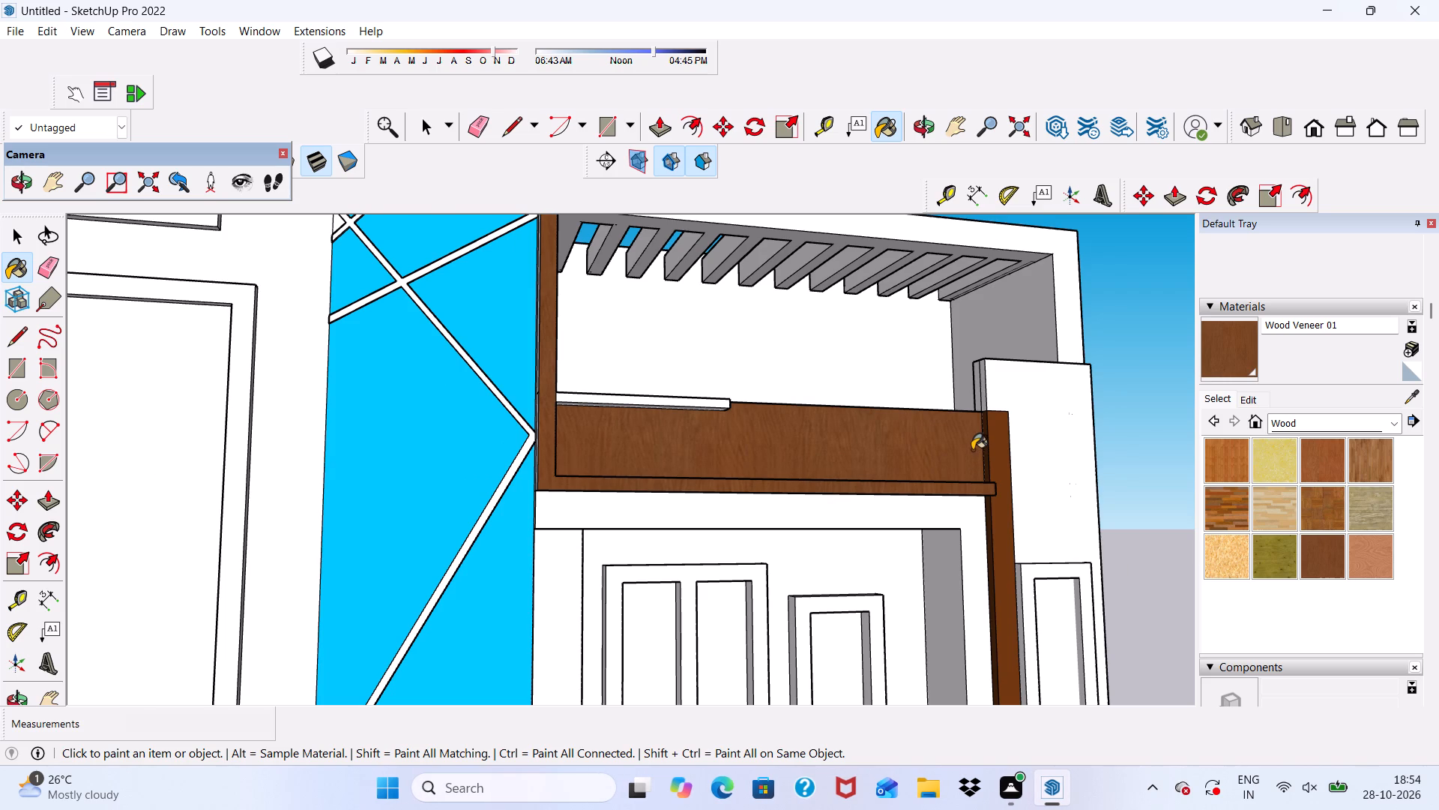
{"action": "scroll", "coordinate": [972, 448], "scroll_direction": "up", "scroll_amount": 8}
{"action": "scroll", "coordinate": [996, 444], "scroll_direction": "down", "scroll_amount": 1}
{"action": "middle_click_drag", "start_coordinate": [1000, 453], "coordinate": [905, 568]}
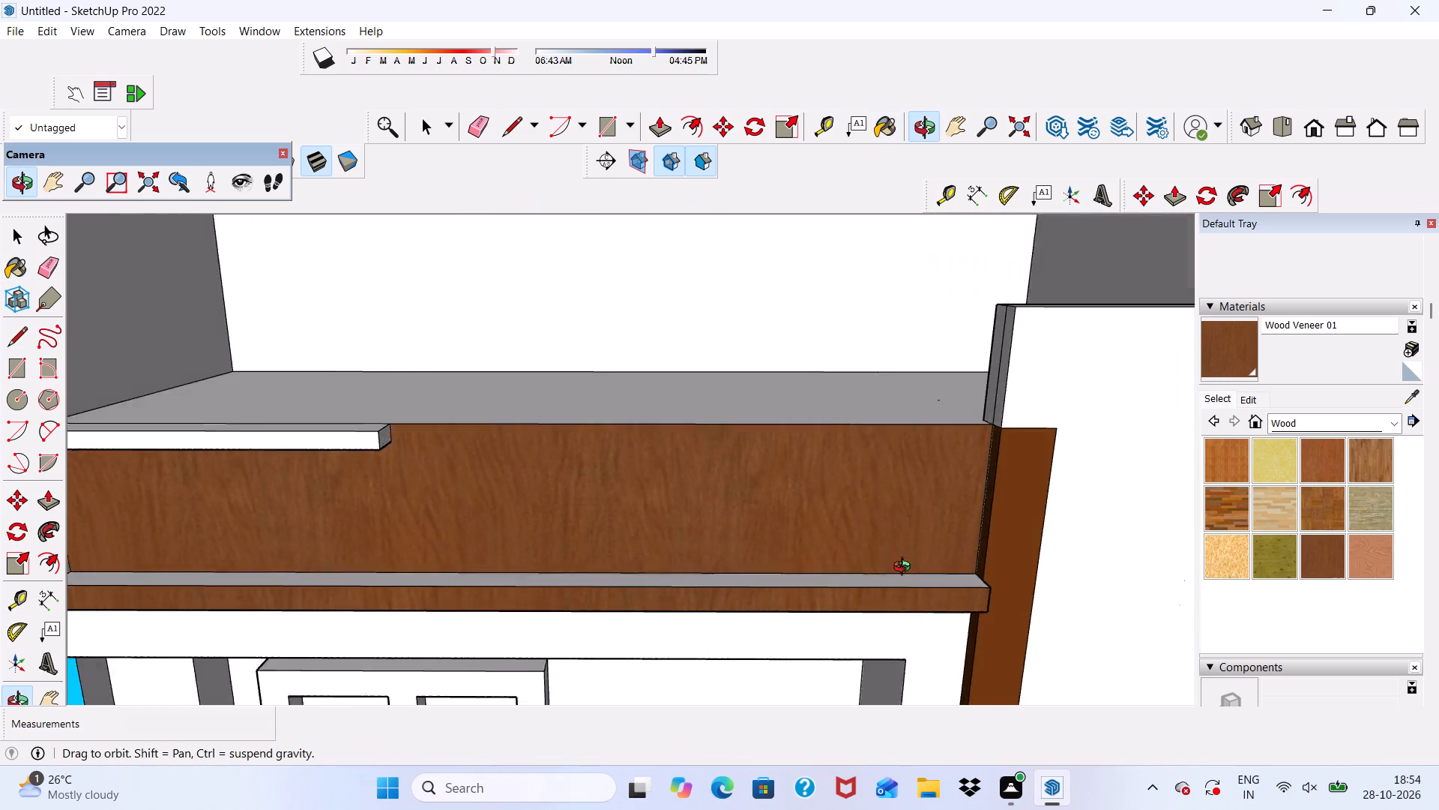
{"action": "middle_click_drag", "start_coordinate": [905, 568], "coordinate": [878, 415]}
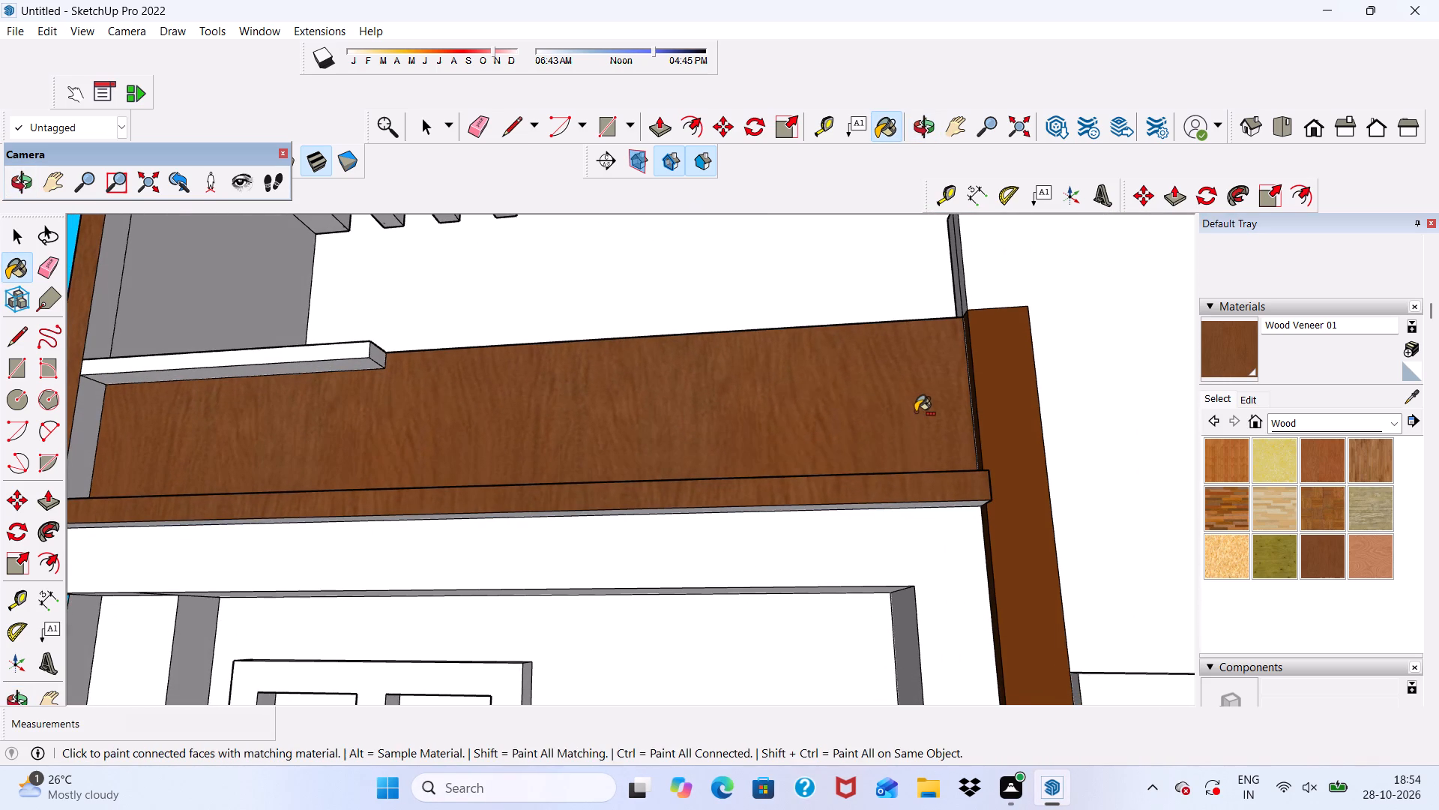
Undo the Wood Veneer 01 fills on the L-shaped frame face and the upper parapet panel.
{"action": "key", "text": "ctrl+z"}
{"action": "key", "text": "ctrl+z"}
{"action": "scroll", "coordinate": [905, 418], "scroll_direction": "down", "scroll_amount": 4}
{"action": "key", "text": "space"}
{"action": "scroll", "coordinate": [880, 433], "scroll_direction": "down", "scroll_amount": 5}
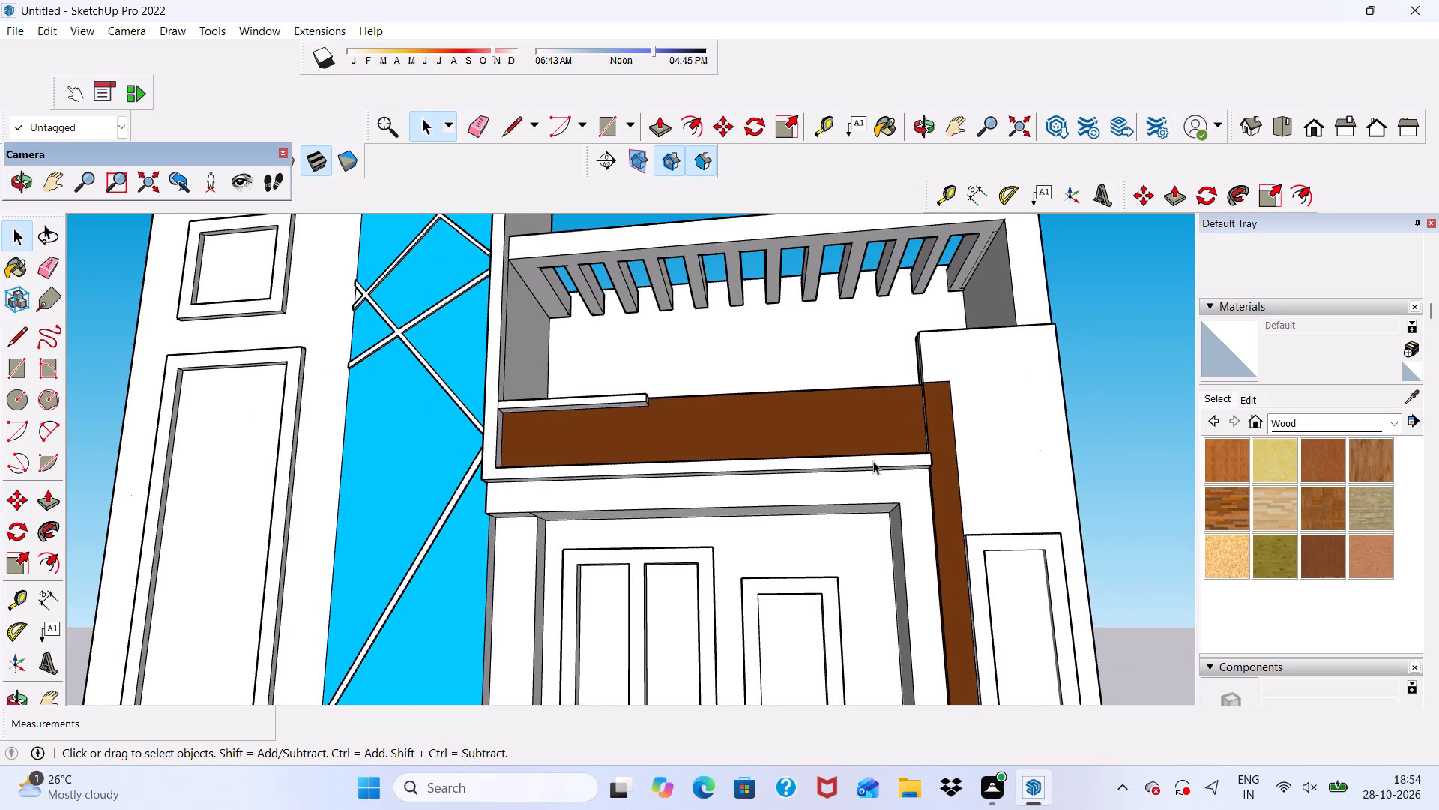
Paint the L-shaped frame's front face and its inner side beside the brown parapet with Wood Cherry Original.
{"action": "middle_click_drag", "start_coordinate": [866, 445], "coordinate": [903, 457]}
{"action": "scroll", "coordinate": [1300, 523], "scroll_direction": "up", "scroll_amount": 3}
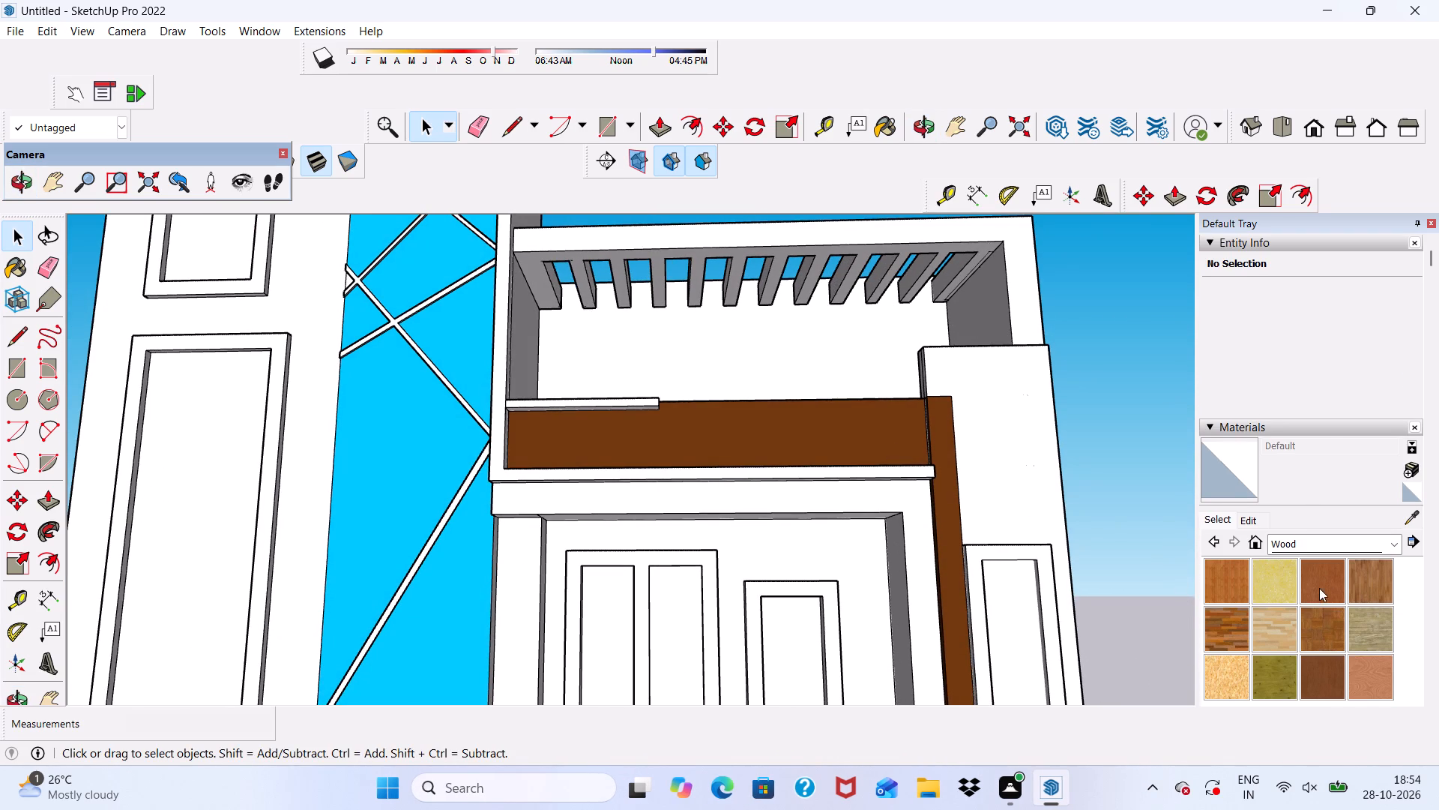
{"action": "left_click", "coordinate": [1318, 585]}
{"action": "scroll", "coordinate": [693, 488], "scroll_direction": "up", "scroll_amount": 8}
{"action": "left_click", "coordinate": [504, 469]}
{"action": "scroll", "coordinate": [542, 472], "scroll_direction": "down", "scroll_amount": 3}
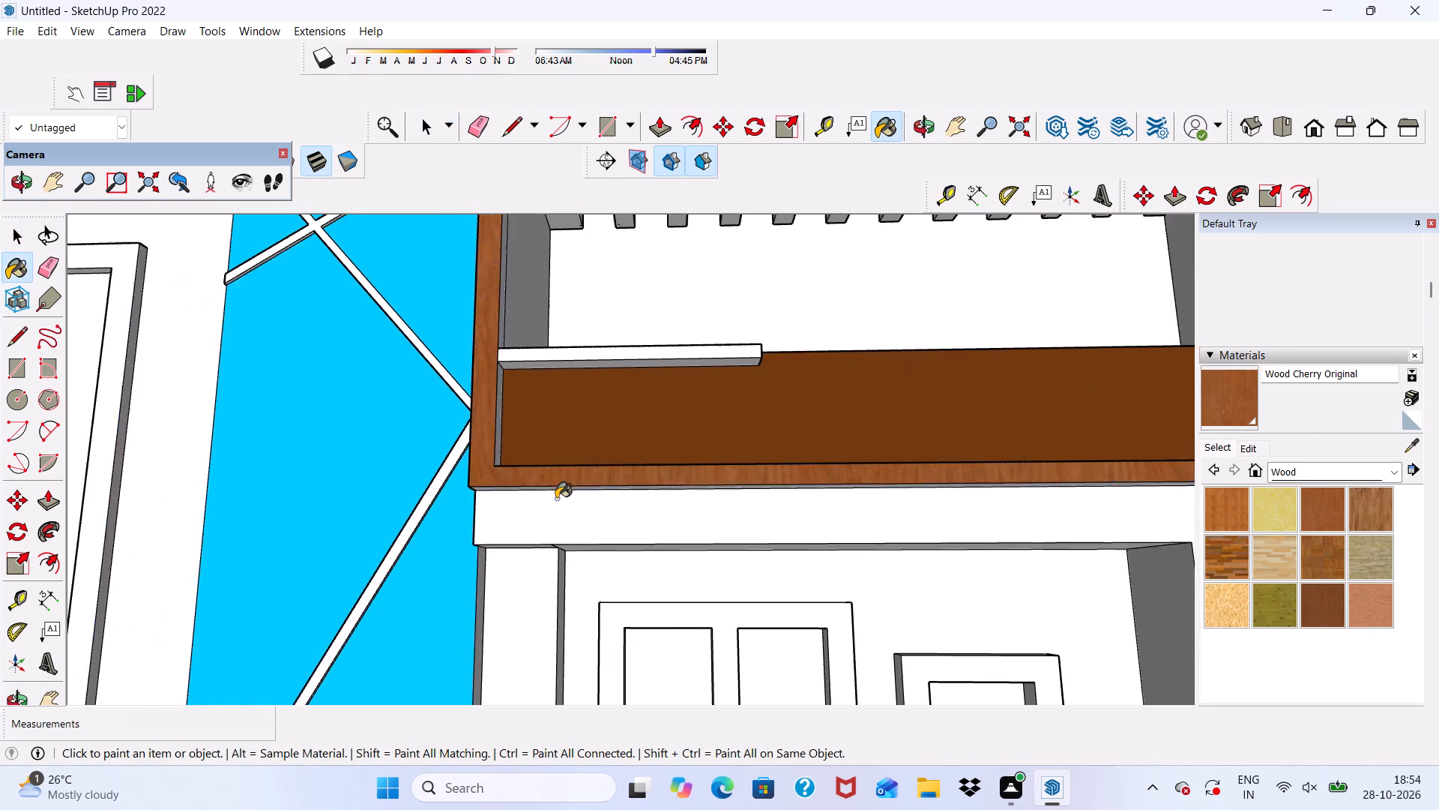
{"action": "middle_click_drag", "start_coordinate": [558, 500], "coordinate": [403, 620]}
{"action": "scroll", "coordinate": [444, 486], "scroll_direction": "up", "scroll_amount": 5}
{"action": "left_click", "coordinate": [428, 427]}
Paint the frame's inner side above the short horizontal bar and the bar's front, top and underside with Wood Cherry Original.
{"action": "scroll", "coordinate": [441, 382], "scroll_direction": "up", "scroll_amount": 3}
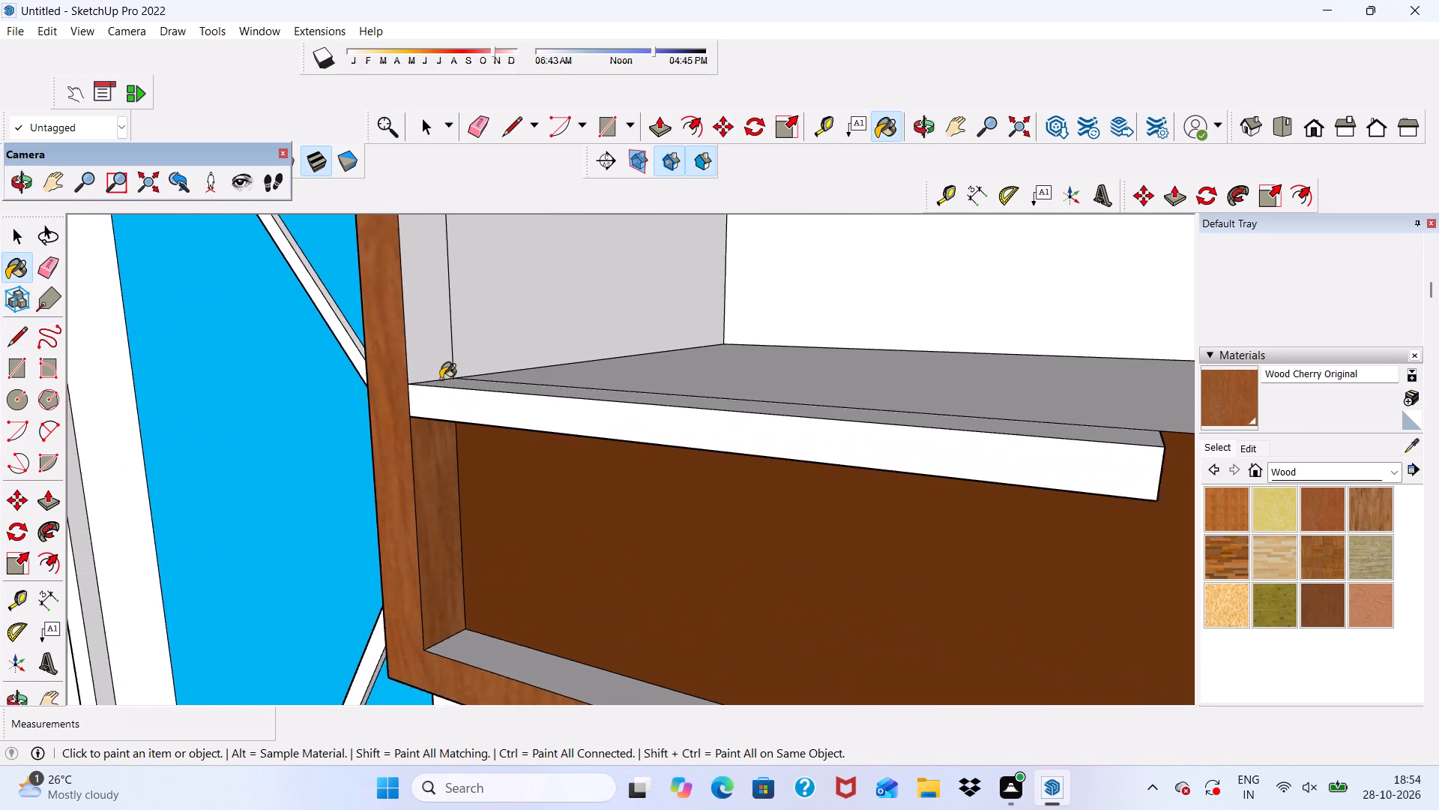
{"action": "scroll", "coordinate": [441, 379], "scroll_direction": "up", "scroll_amount": 2}
{"action": "left_click", "coordinate": [410, 354]}
{"action": "left_click", "coordinate": [426, 379]}
{"action": "left_click", "coordinate": [438, 404]}
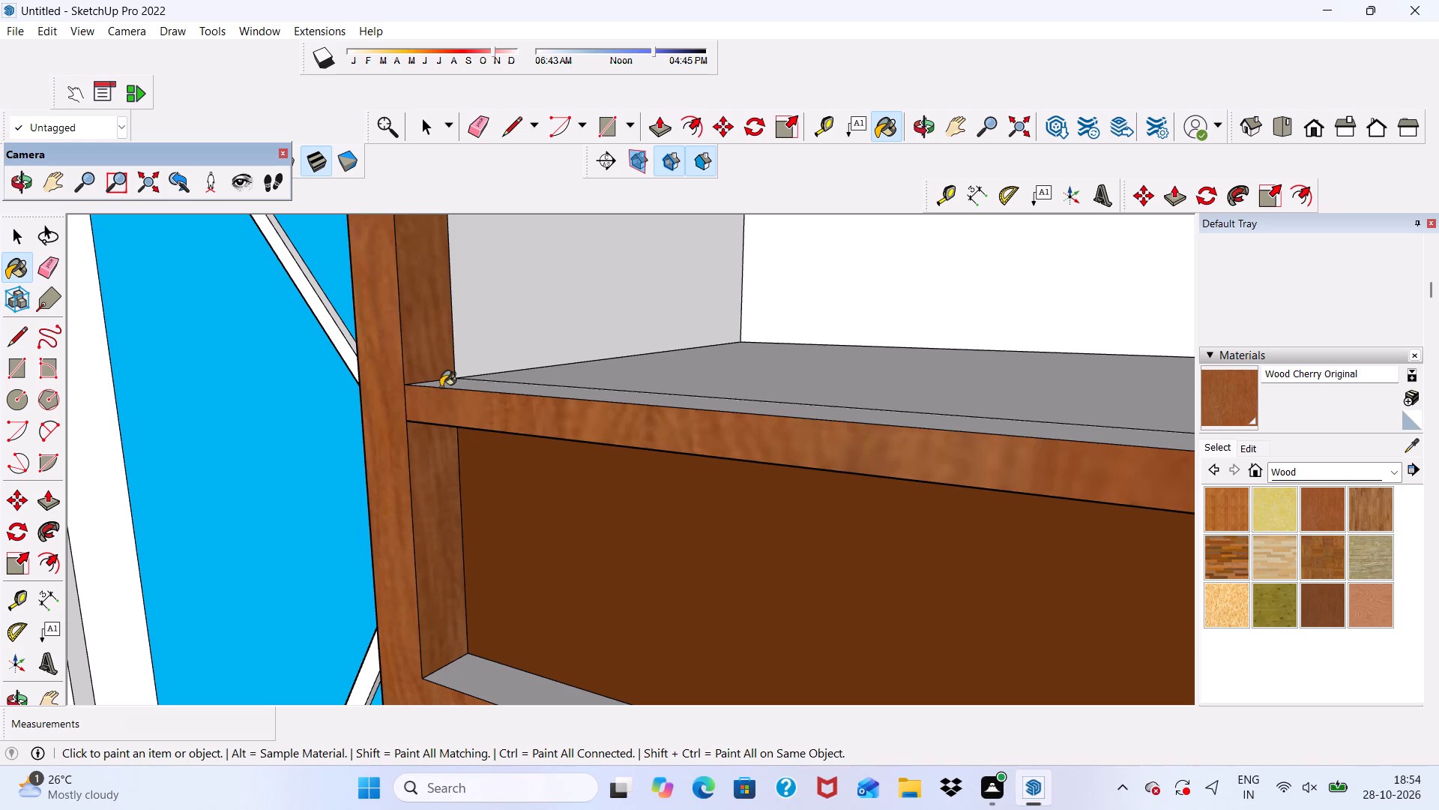
{"action": "left_click", "coordinate": [441, 386]}
{"action": "scroll", "coordinate": [504, 407], "scroll_direction": "down", "scroll_amount": 2}
{"action": "middle_click_drag", "start_coordinate": [505, 415], "coordinate": [552, 305]}
{"action": "scroll", "coordinate": [535, 381], "scroll_direction": "up", "scroll_amount": 1}
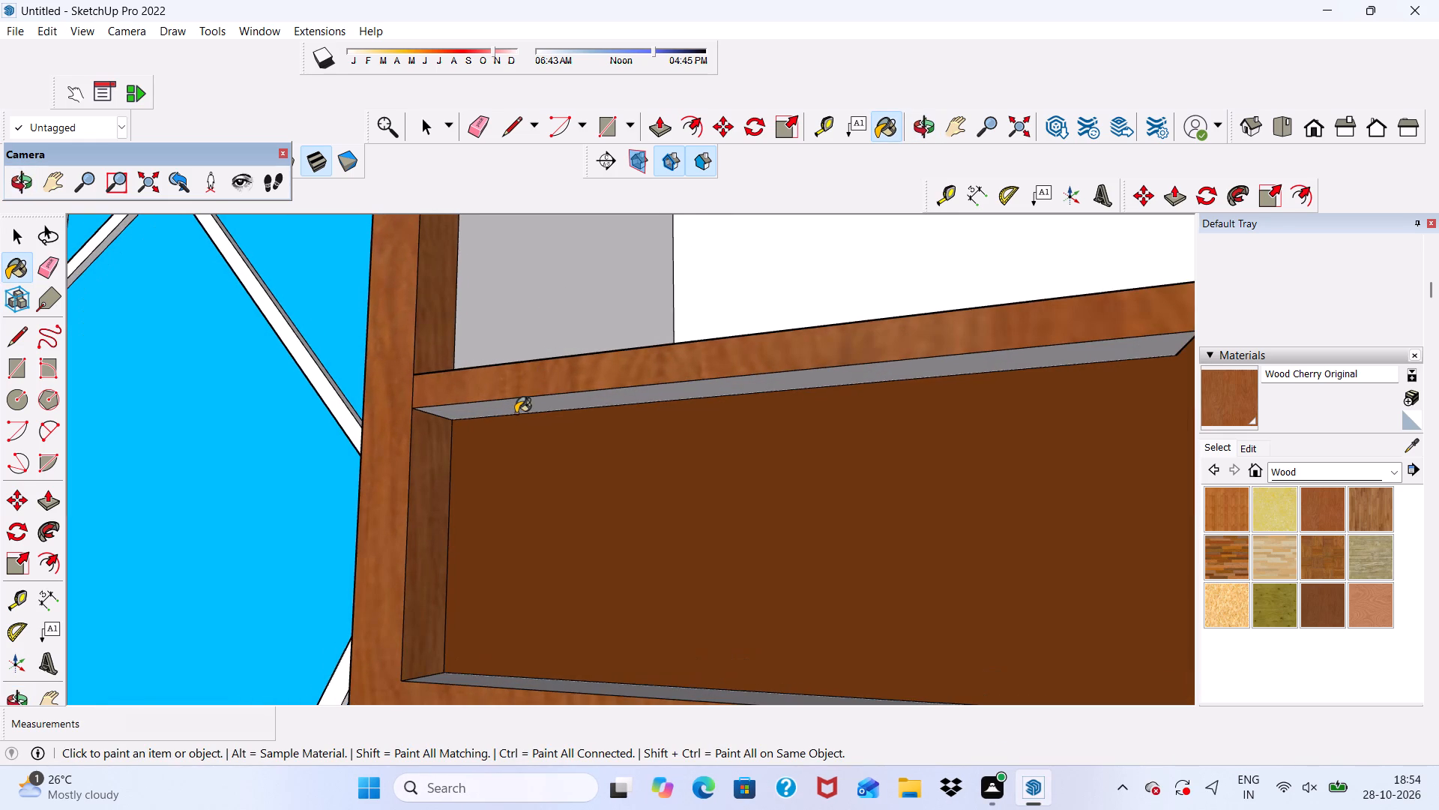
{"action": "left_click", "coordinate": [516, 411]}
Paint the top of the frame's bottom ledge and the short bar's free end with Wood Cherry Original.
{"action": "scroll", "coordinate": [511, 381], "scroll_direction": "down", "scroll_amount": 9}
{"action": "middle_click_drag", "start_coordinate": [603, 475], "coordinate": [510, 610]}
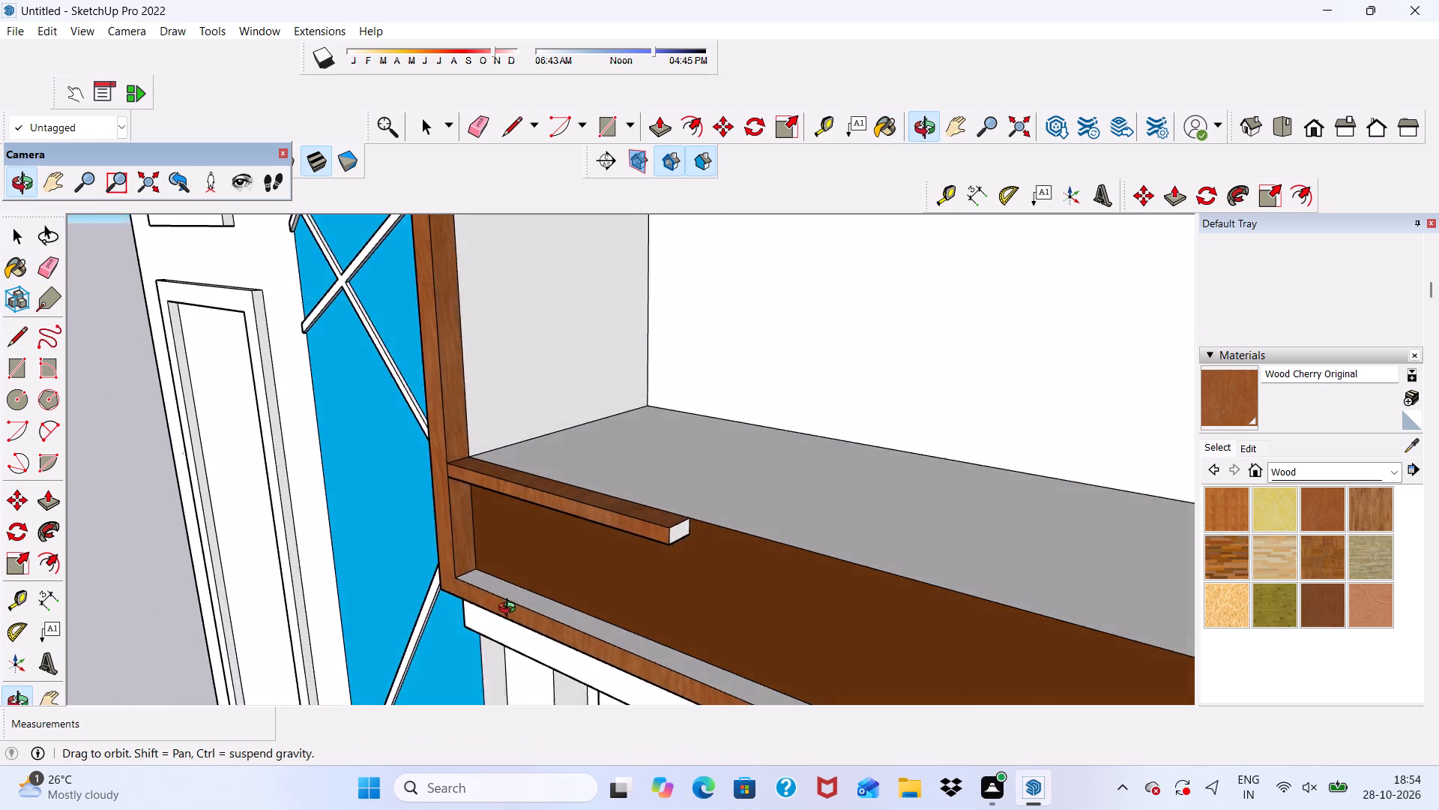
{"action": "middle_click_drag", "start_coordinate": [510, 610], "coordinate": [508, 610]}
{"action": "scroll", "coordinate": [505, 610], "scroll_direction": "up", "scroll_amount": 5}
{"action": "left_click", "coordinate": [499, 587]}
{"action": "left_click", "coordinate": [822, 473]}
{"action": "scroll", "coordinate": [682, 472], "scroll_direction": "down", "scroll_amount": 3}
Paint the frame's lower and upper outer side faces beside the blue glazing with Wood Cherry Original.
{"action": "middle_click_drag", "start_coordinate": [624, 532], "coordinate": [627, 517]}
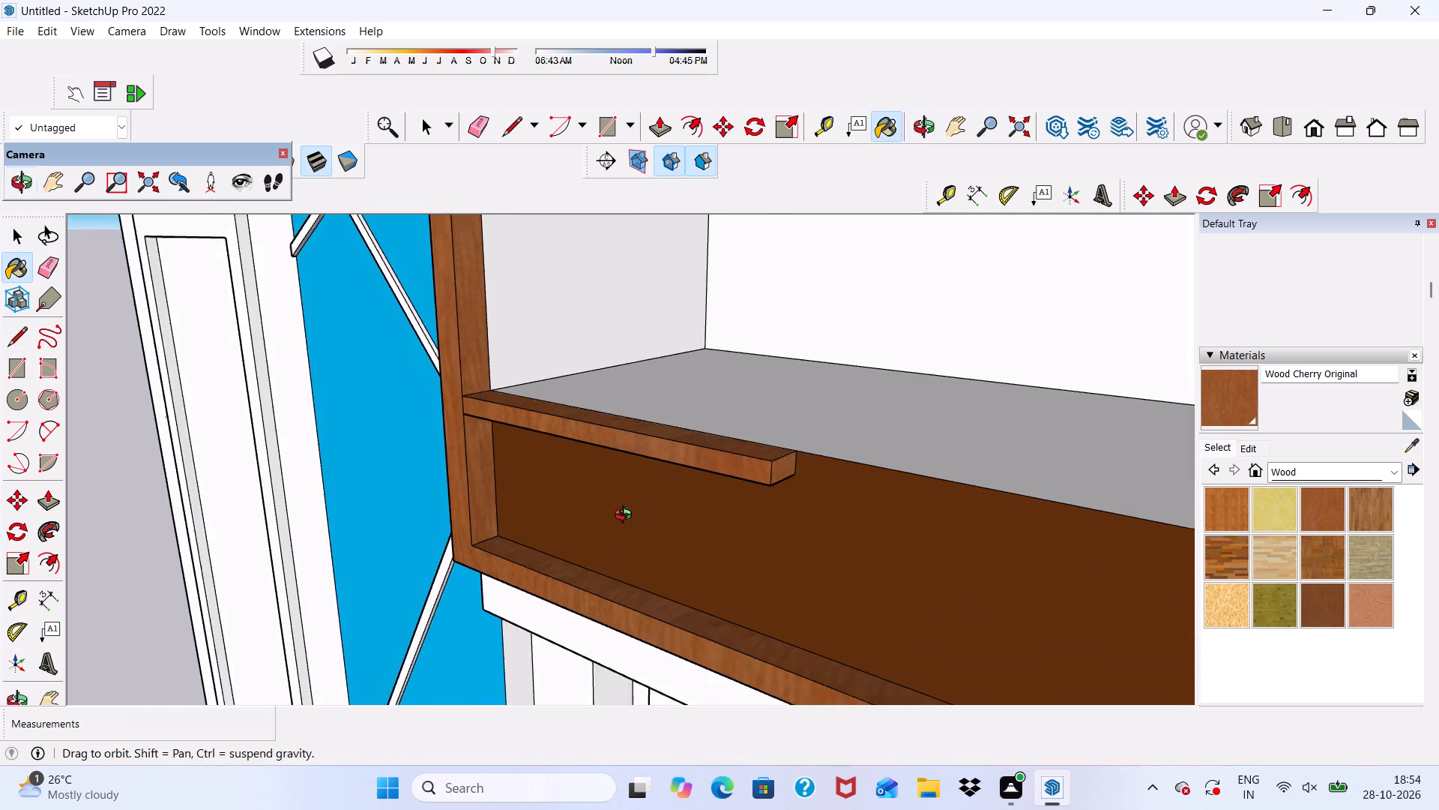
{"action": "middle_click_drag", "start_coordinate": [627, 517], "coordinate": [1044, 384]}
{"action": "scroll", "coordinate": [528, 413], "scroll_direction": "up", "scroll_amount": 5}
{"action": "left_click", "coordinate": [697, 439]}
{"action": "scroll", "coordinate": [699, 454], "scroll_direction": "down", "scroll_amount": 4}
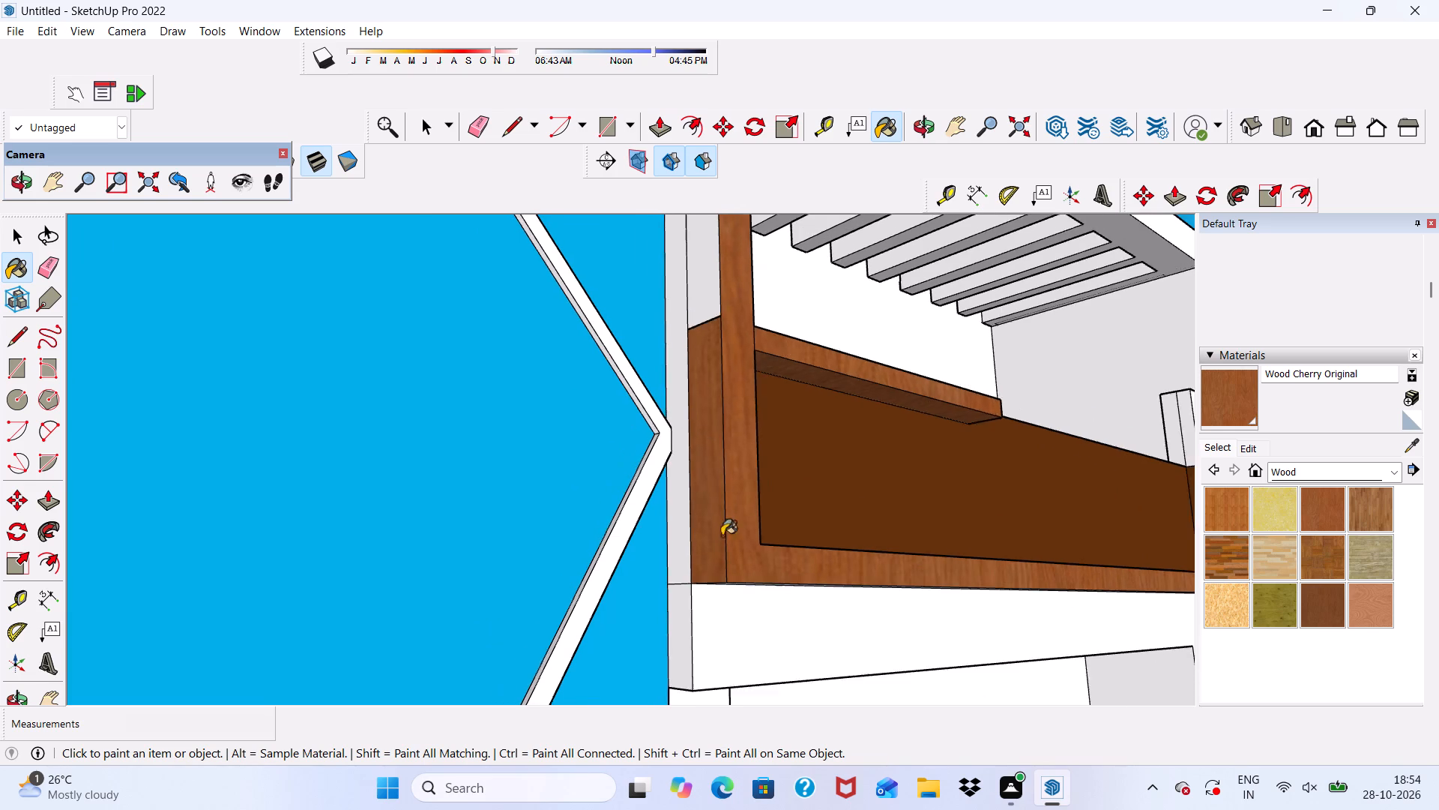
{"action": "scroll", "coordinate": [722, 535], "scroll_direction": "down", "scroll_amount": 6}
{"action": "scroll", "coordinate": [706, 603], "scroll_direction": "up", "scroll_amount": 6}
{"action": "left_click", "coordinate": [650, 353]}
{"action": "scroll", "coordinate": [570, 322], "scroll_direction": "down", "scroll_amount": 2}
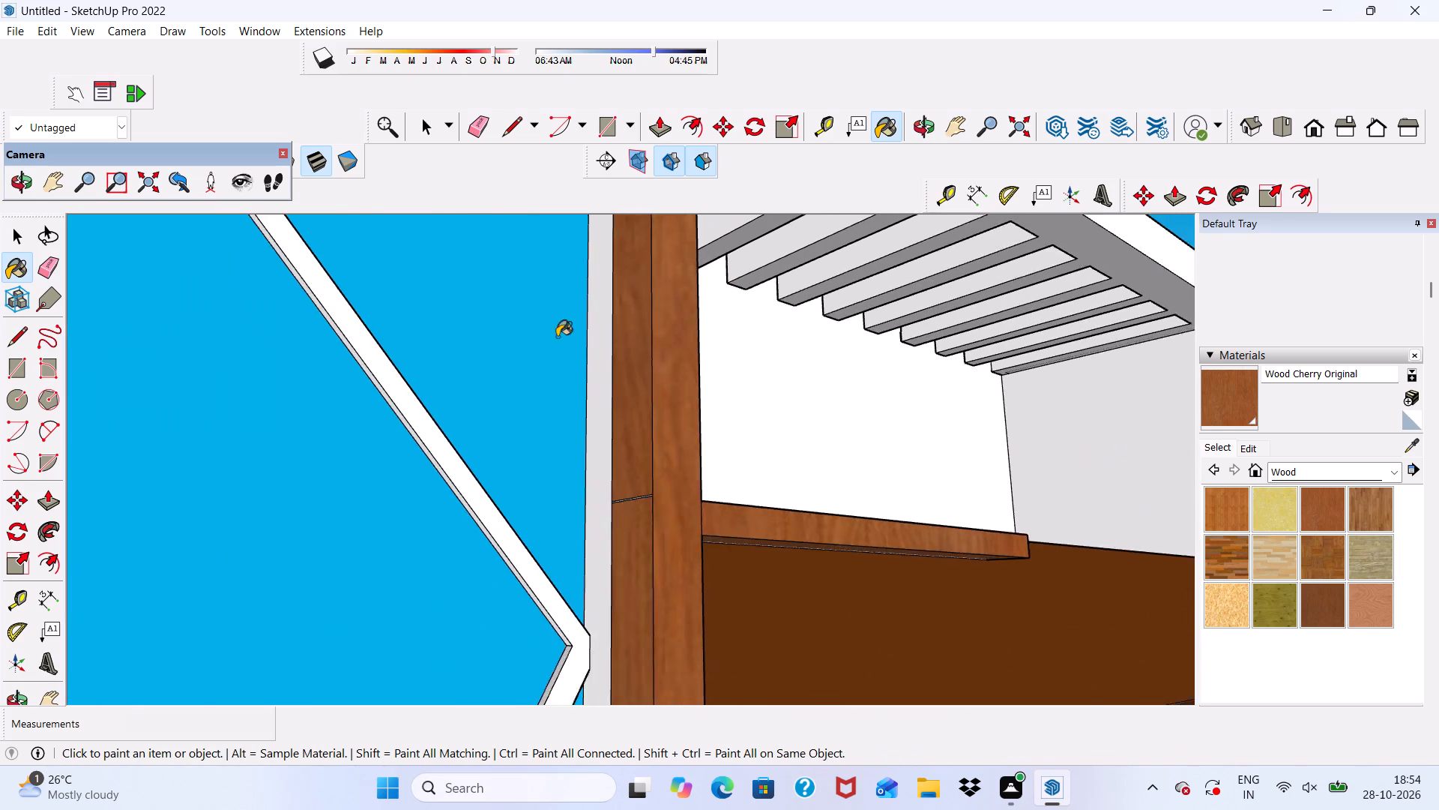
Paint the underside of the frame's bottom ledge with Wood Cherry Original.
{"action": "scroll", "coordinate": [557, 337], "scroll_direction": "down", "scroll_amount": 6}
{"action": "middle_click_drag", "start_coordinate": [612, 422], "coordinate": [531, 258]}
{"action": "scroll", "coordinate": [506, 366], "scroll_direction": "up", "scroll_amount": 5}
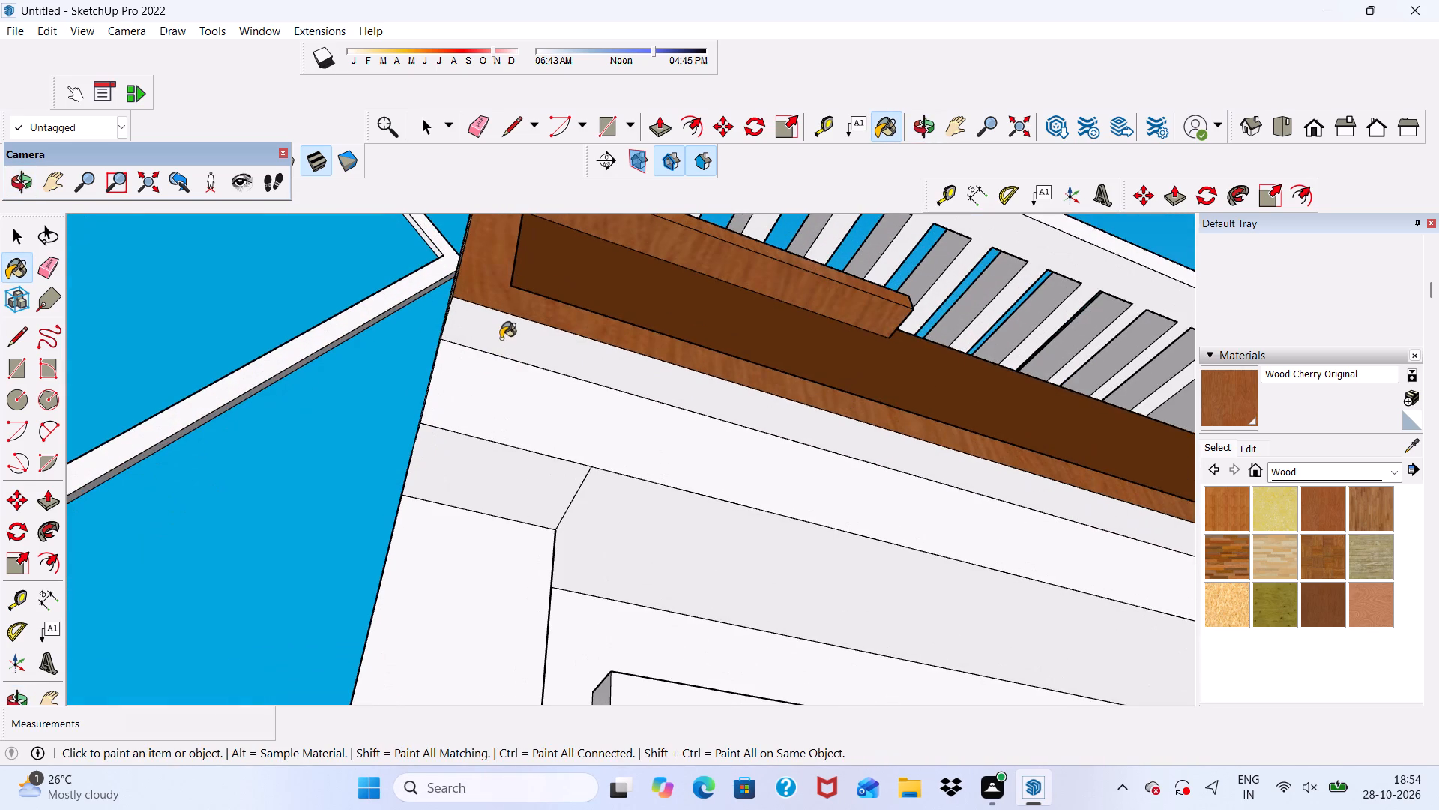
{"action": "left_click", "coordinate": [501, 338]}
{"action": "scroll", "coordinate": [489, 352], "scroll_direction": "down", "scroll_amount": 11}
{"action": "scroll", "coordinate": [901, 455], "scroll_direction": "up", "scroll_amount": 1}
Paint the front face and slatted top face of the louvred pergola frame with Wood Cherry Original.
{"action": "middle_click_drag", "start_coordinate": [890, 473], "coordinate": [552, 689]}
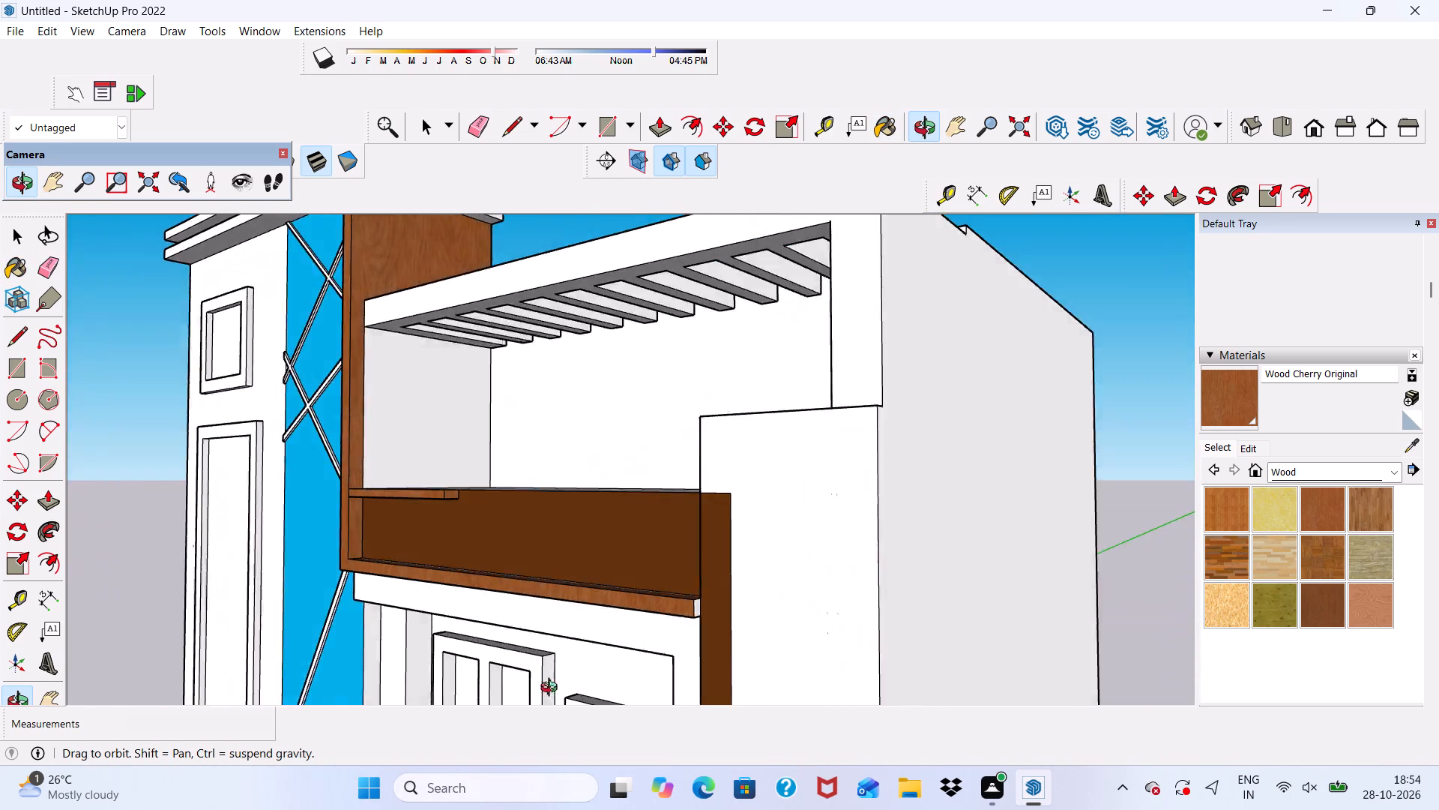
{"action": "middle_click_drag", "start_coordinate": [552, 689], "coordinate": [522, 742]}
{"action": "scroll", "coordinate": [356, 356], "scroll_direction": "up", "scroll_amount": 4}
{"action": "left_click", "coordinate": [424, 287]}
{"action": "scroll", "coordinate": [424, 324], "scroll_direction": "down", "scroll_amount": 5}
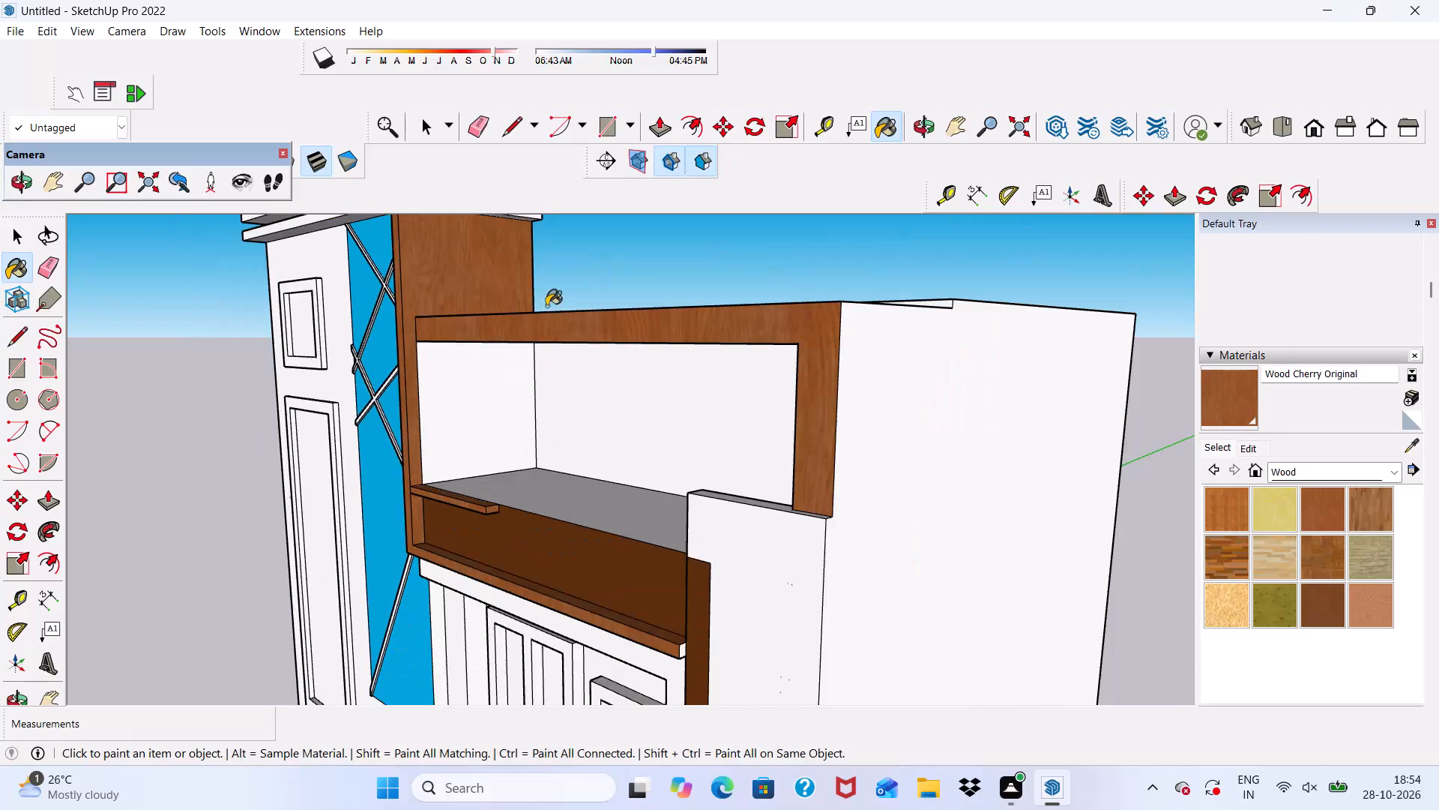
{"action": "middle_click_drag", "start_coordinate": [600, 395], "coordinate": [636, 489]}
{"action": "scroll", "coordinate": [838, 422], "scroll_direction": "up", "scroll_amount": 1}
{"action": "left_click", "coordinate": [838, 422]}
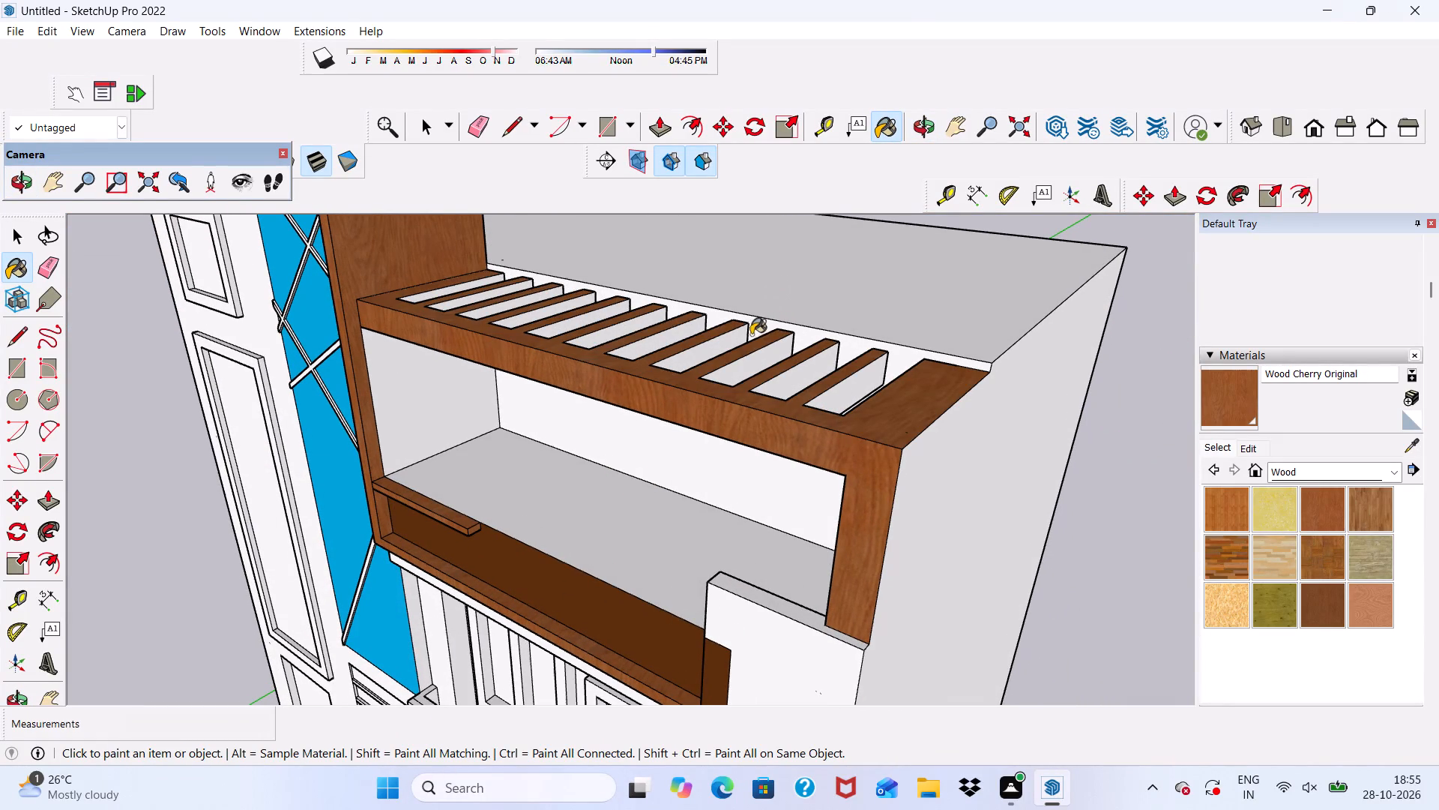
{"action": "scroll", "coordinate": [719, 356], "scroll_direction": "down", "scroll_amount": 1}
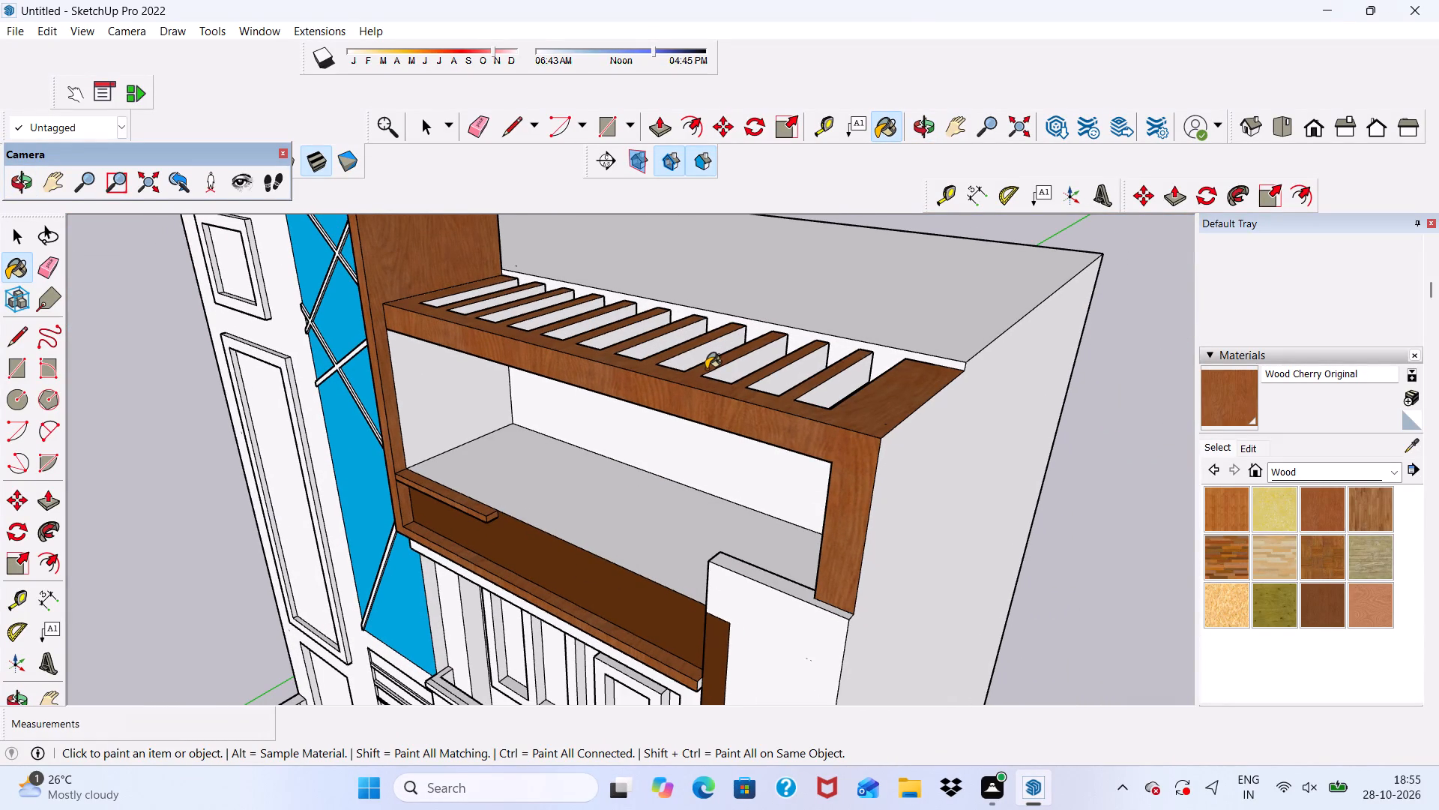
{"action": "middle_click_drag", "start_coordinate": [648, 379], "coordinate": [485, 473]}
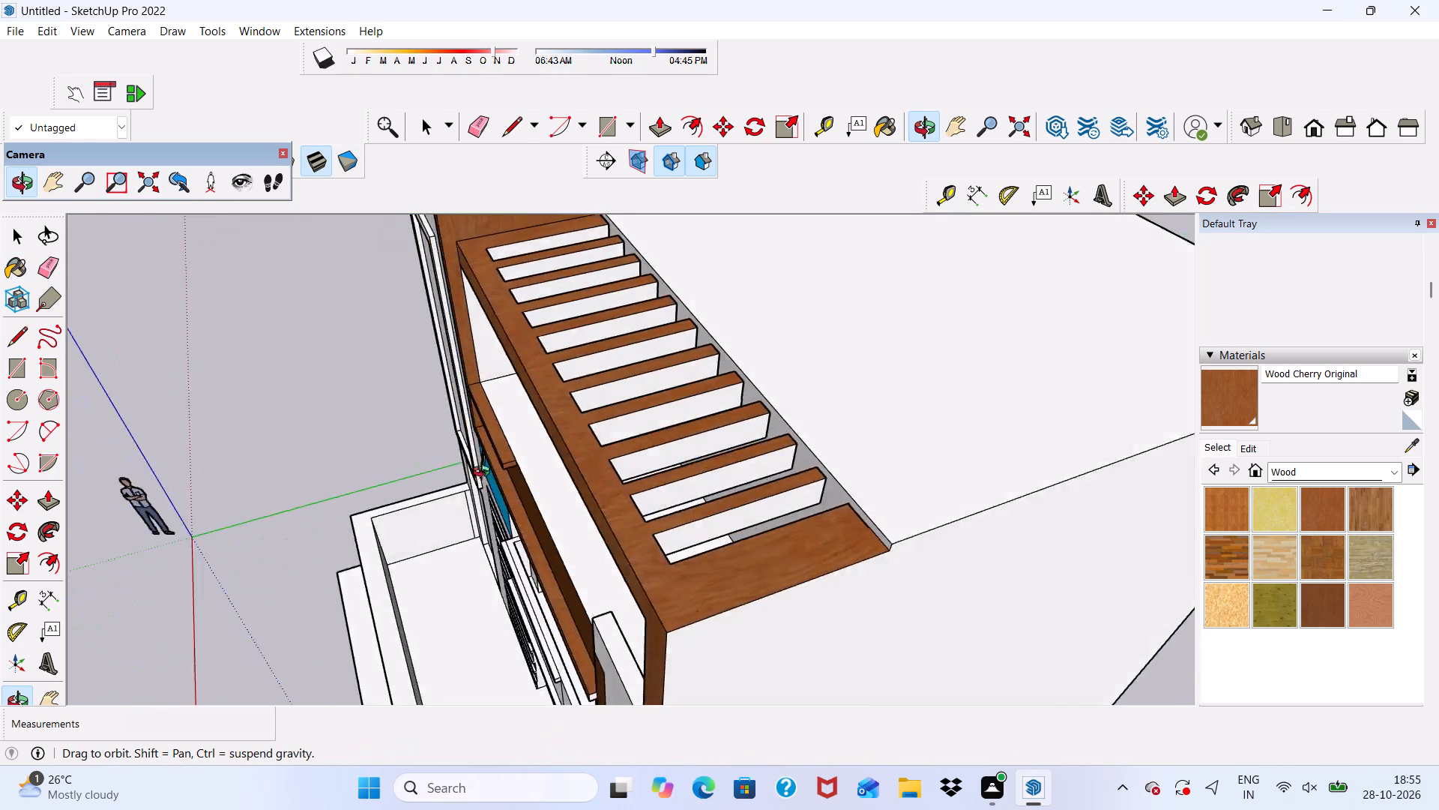
Paint the slat sides facing away from the blue glazing with Wood Cherry Original on the pergola half nearest the tower.
{"action": "middle_click_drag", "start_coordinate": [485, 473], "coordinate": [543, 484]}
{"action": "scroll", "coordinate": [456, 275], "scroll_direction": "up", "scroll_amount": 8}
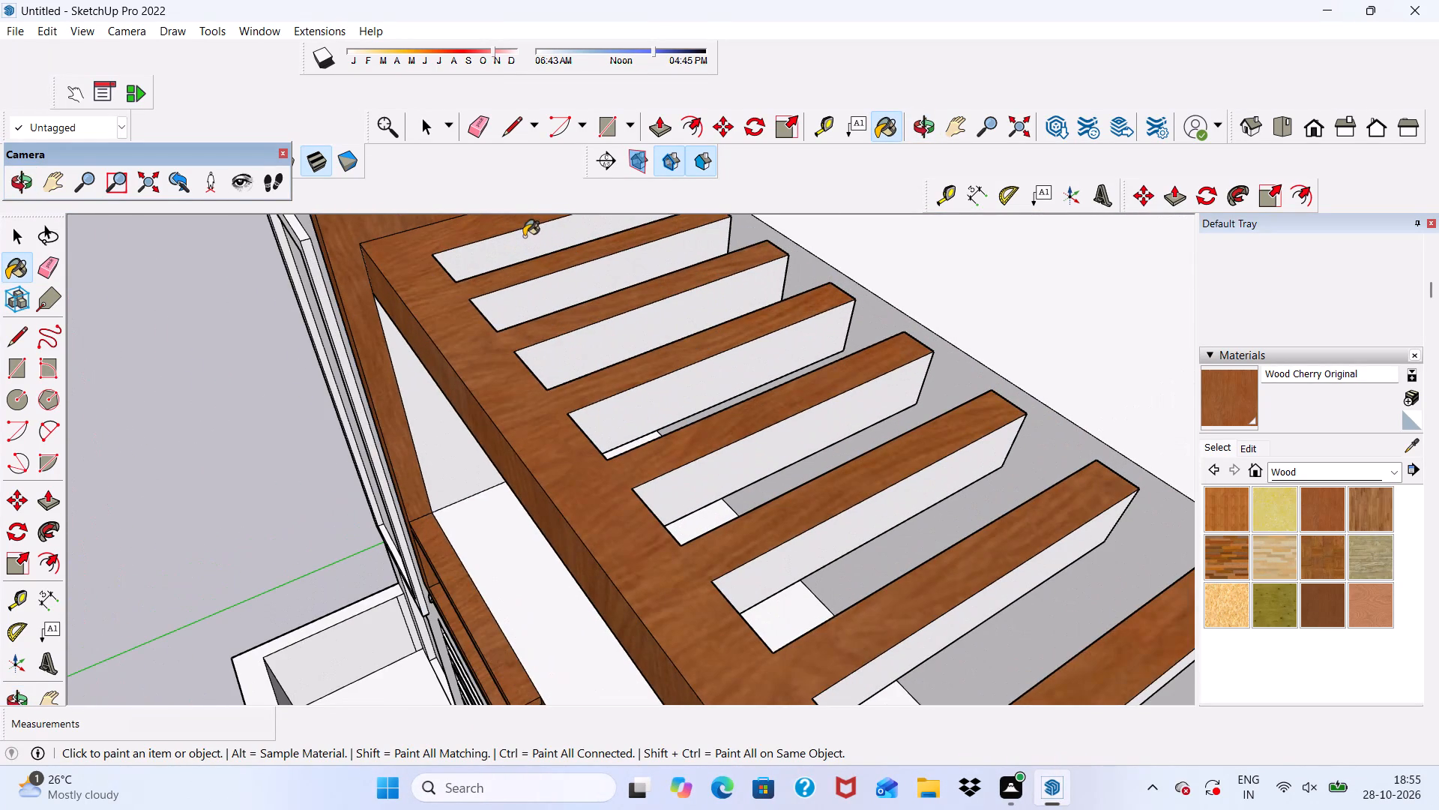
{"action": "scroll", "coordinate": [523, 253], "scroll_direction": "up", "scroll_amount": 5}
{"action": "left_click", "coordinate": [495, 241]}
{"action": "left_click", "coordinate": [508, 331]}
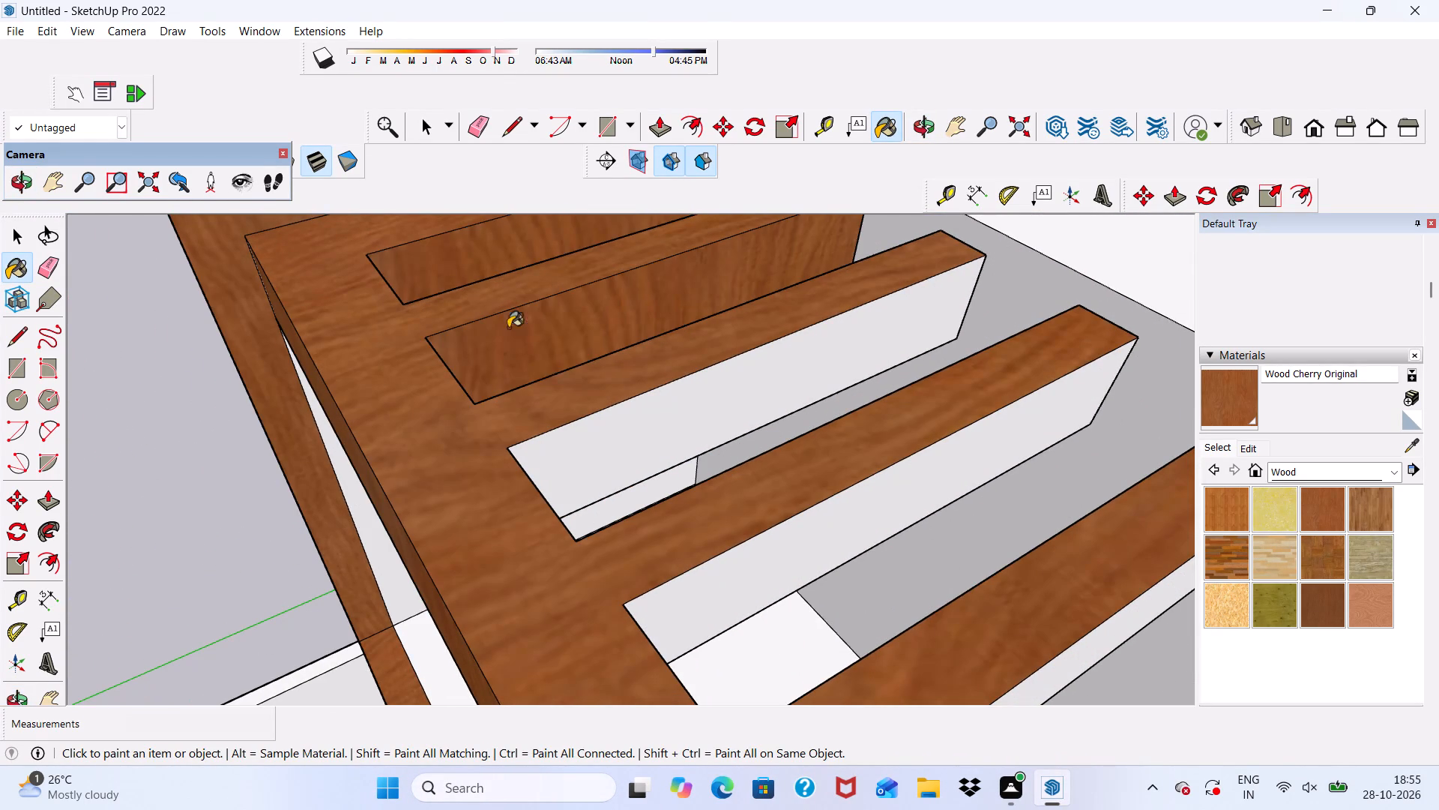
{"action": "left_click", "coordinate": [623, 444]}
{"action": "left_click", "coordinate": [773, 550]}
{"action": "scroll", "coordinate": [687, 381], "scroll_direction": "down", "scroll_amount": 5}
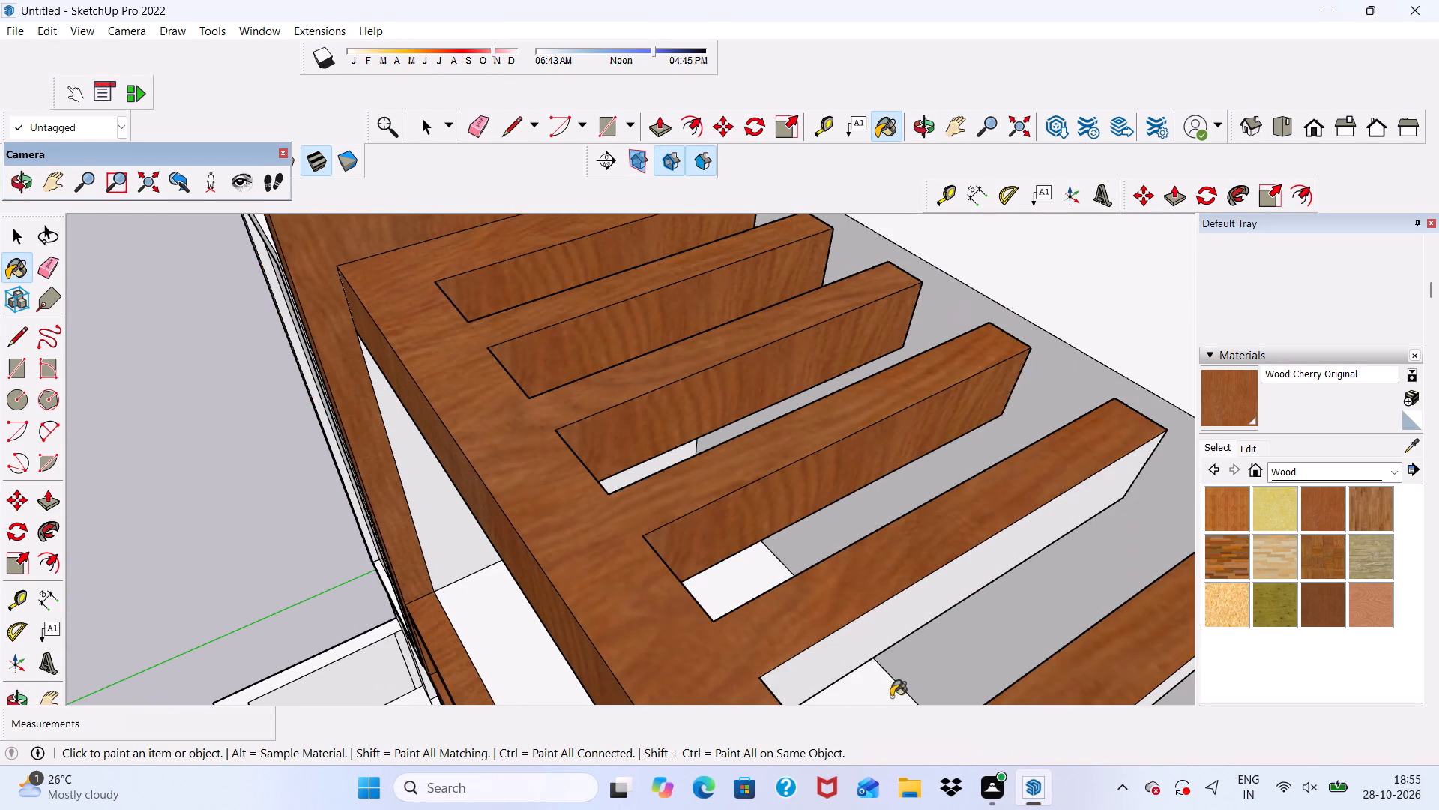
{"action": "scroll", "coordinate": [875, 697], "scroll_direction": "up", "scroll_amount": 4}
{"action": "left_click", "coordinate": [800, 562]}
{"action": "left_click", "coordinate": [1034, 663]}
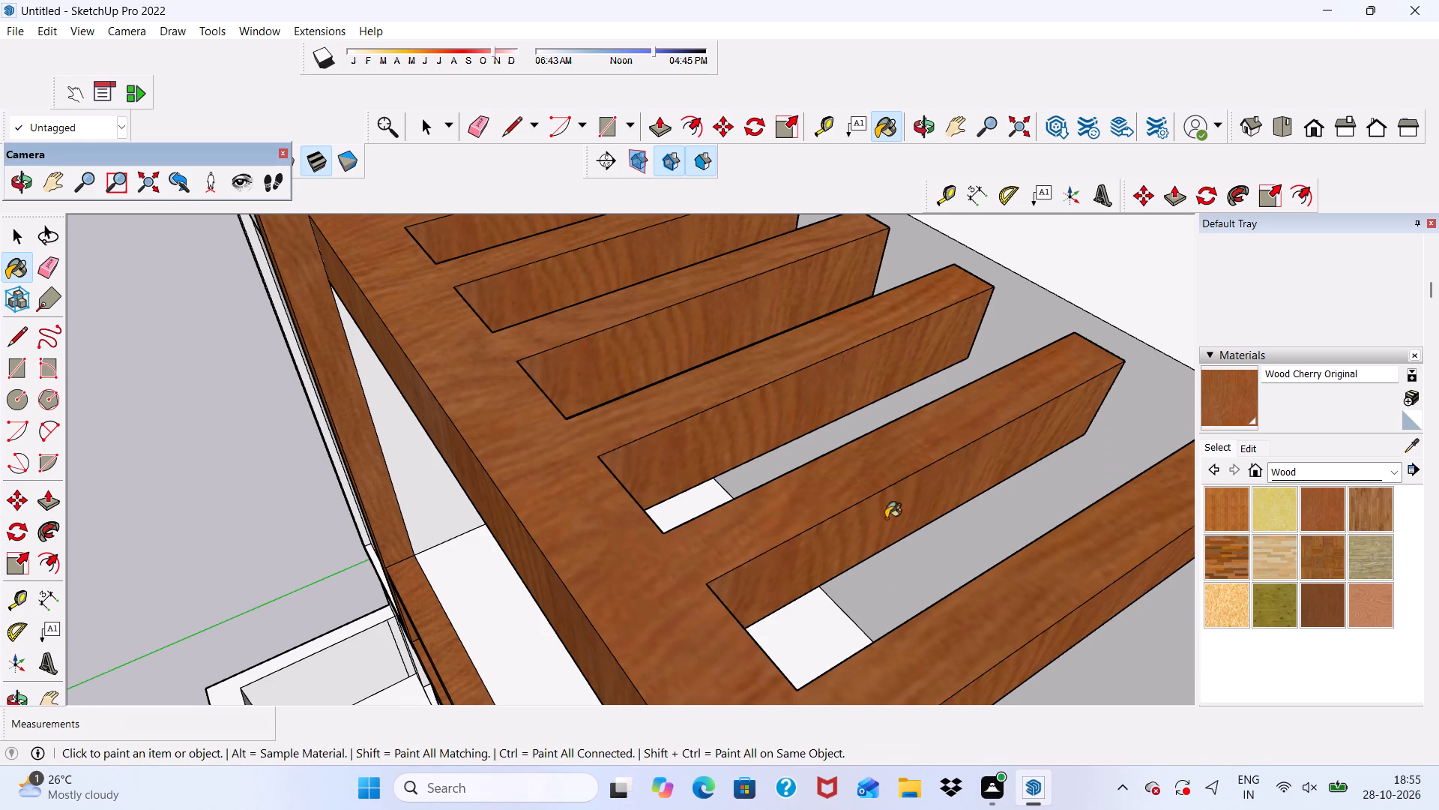
Paint the remaining slat sides facing away from the glazing, towards the pergola's outer end, with Wood Cherry Original.
{"action": "scroll", "coordinate": [879, 515], "scroll_direction": "down", "scroll_amount": 10}
{"action": "scroll", "coordinate": [977, 695], "scroll_direction": "up", "scroll_amount": 5}
{"action": "scroll", "coordinate": [931, 592], "scroll_direction": "up", "scroll_amount": 2}
{"action": "left_click", "coordinate": [936, 599]}
{"action": "scroll", "coordinate": [788, 440], "scroll_direction": "down", "scroll_amount": 5}
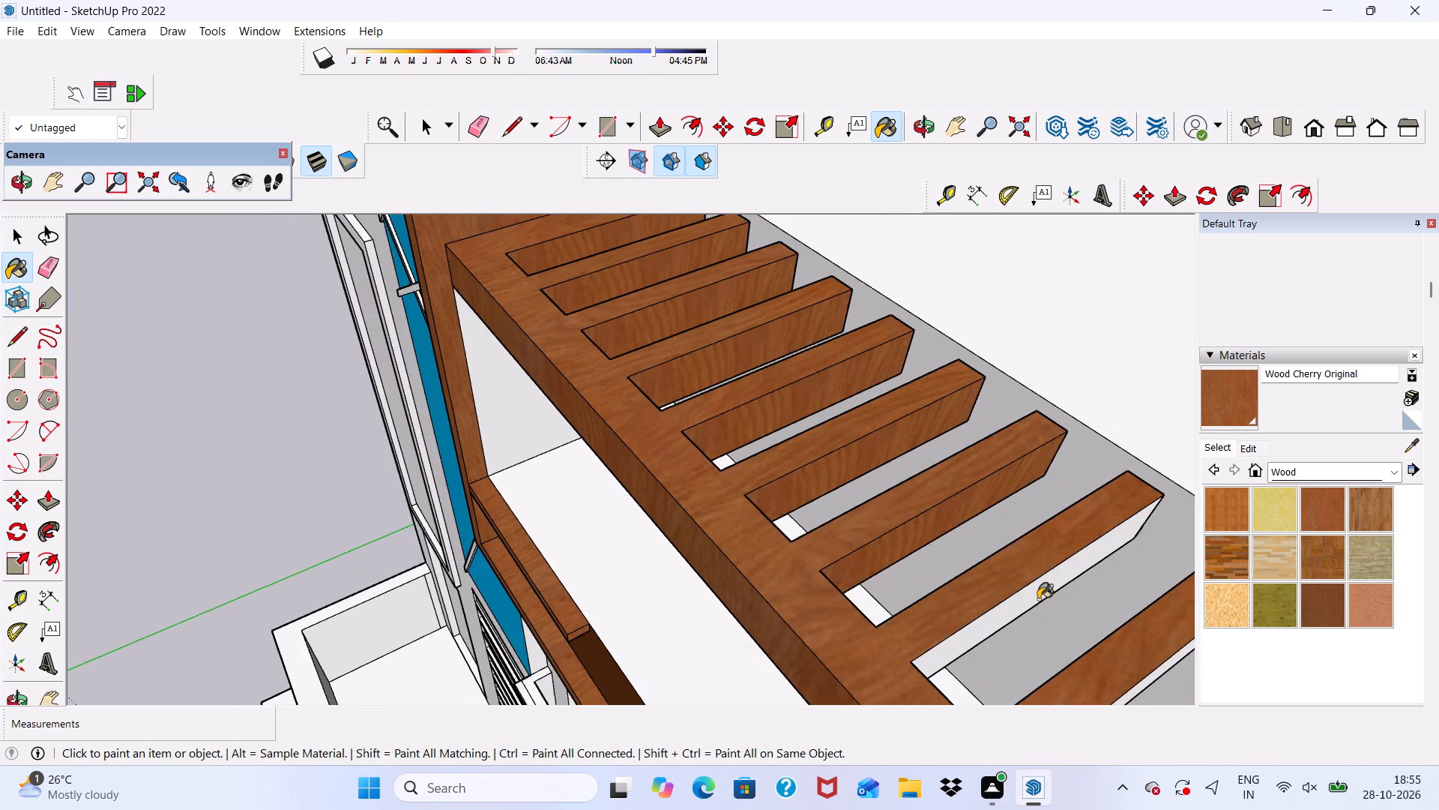
{"action": "scroll", "coordinate": [1118, 663], "scroll_direction": "up", "scroll_amount": 5}
{"action": "left_click", "coordinate": [926, 571]}
{"action": "scroll", "coordinate": [873, 492], "scroll_direction": "down", "scroll_amount": 5}
{"action": "scroll", "coordinate": [1002, 655], "scroll_direction": "up", "scroll_amount": 3}
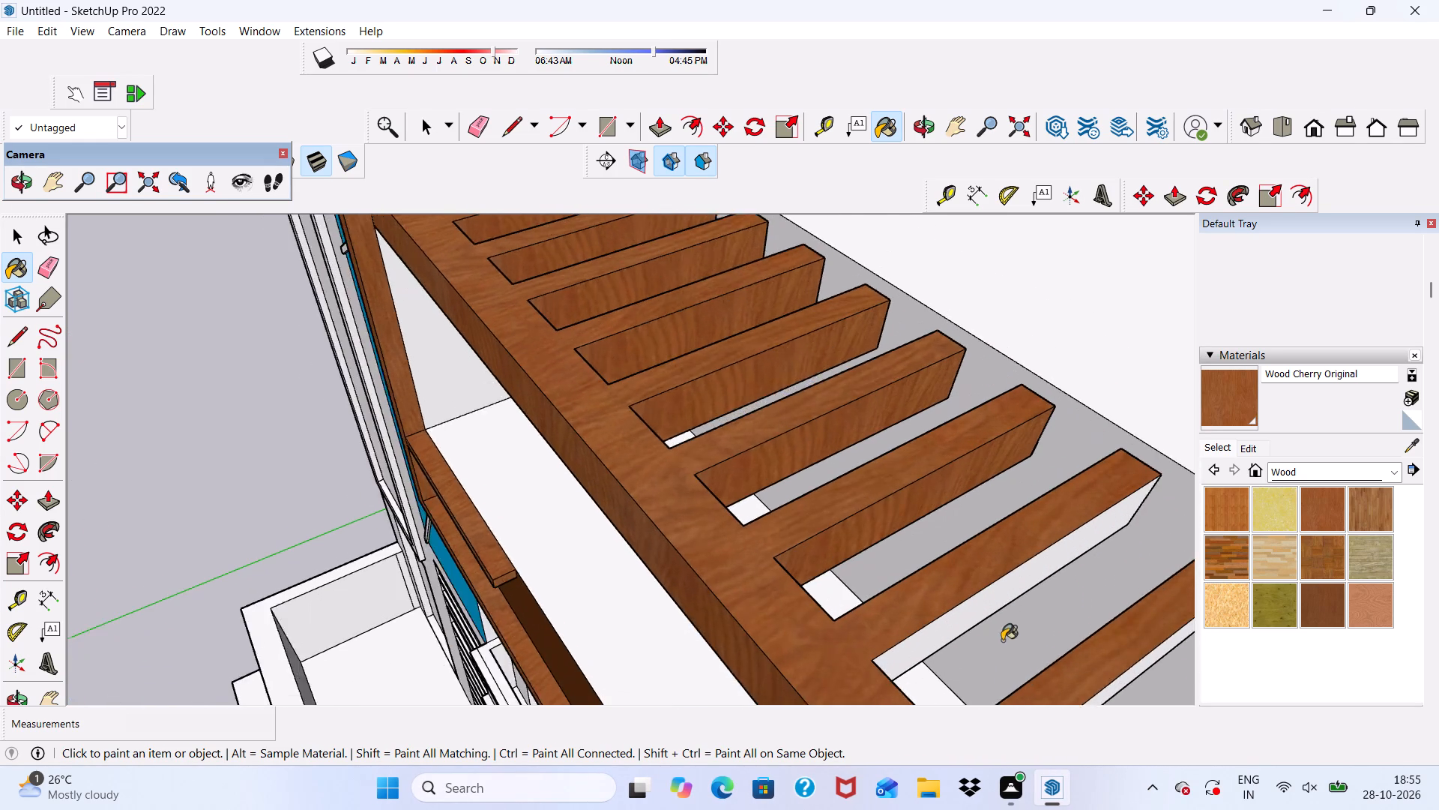
{"action": "scroll", "coordinate": [1002, 640], "scroll_direction": "up", "scroll_amount": 1}
{"action": "left_click", "coordinate": [971, 580]}
{"action": "scroll", "coordinate": [908, 541], "scroll_direction": "down", "scroll_amount": 6}
{"action": "scroll", "coordinate": [1073, 692], "scroll_direction": "up", "scroll_amount": 5}
{"action": "left_click", "coordinate": [1028, 603]}
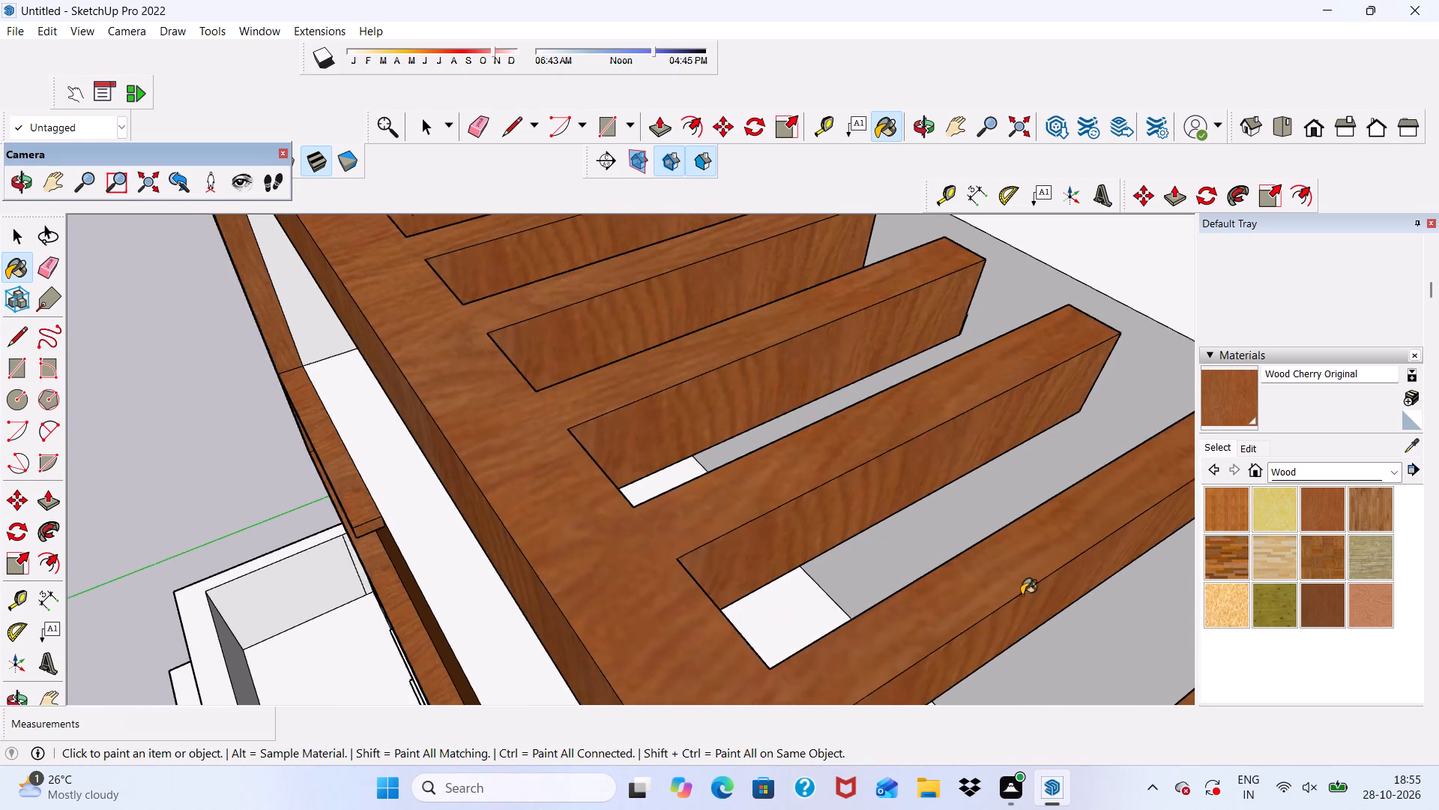
{"action": "scroll", "coordinate": [928, 572], "scroll_direction": "down", "scroll_amount": 11}
{"action": "scroll", "coordinate": [996, 685], "scroll_direction": "up", "scroll_amount": 5}
{"action": "left_click_drag", "start_coordinate": [977, 607], "coordinate": [977, 601]}
{"action": "scroll", "coordinate": [955, 548], "scroll_direction": "down", "scroll_amount": 3}
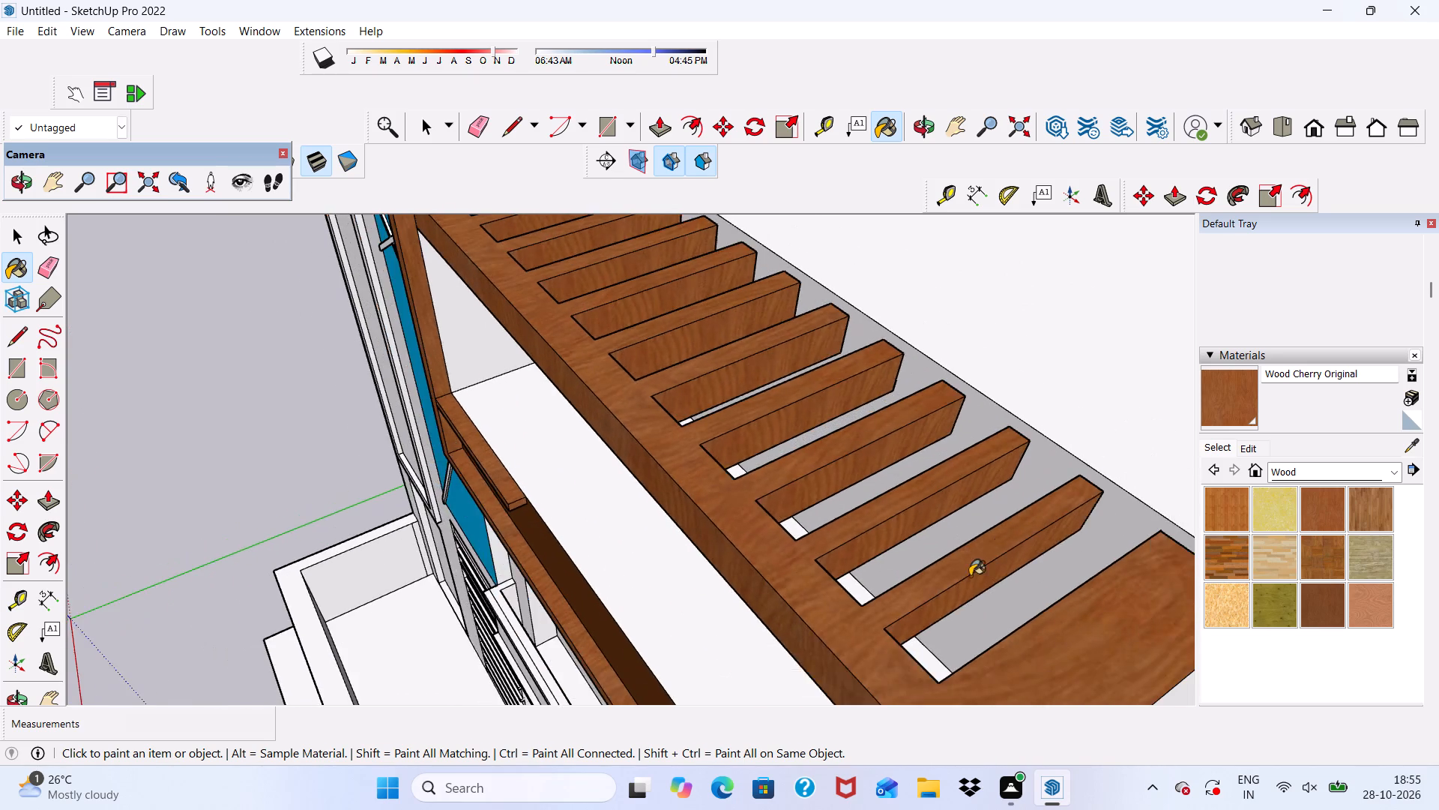
Paint the opposite slat sides, facing the blue glazing, with Wood Cherry Original on the pergola half nearest the tower.
{"action": "scroll", "coordinate": [970, 576], "scroll_direction": "down", "scroll_amount": 7}
{"action": "middle_click_drag", "start_coordinate": [1014, 622], "coordinate": [1438, 535]}
{"action": "scroll", "coordinate": [452, 496], "scroll_direction": "up", "scroll_amount": 4}
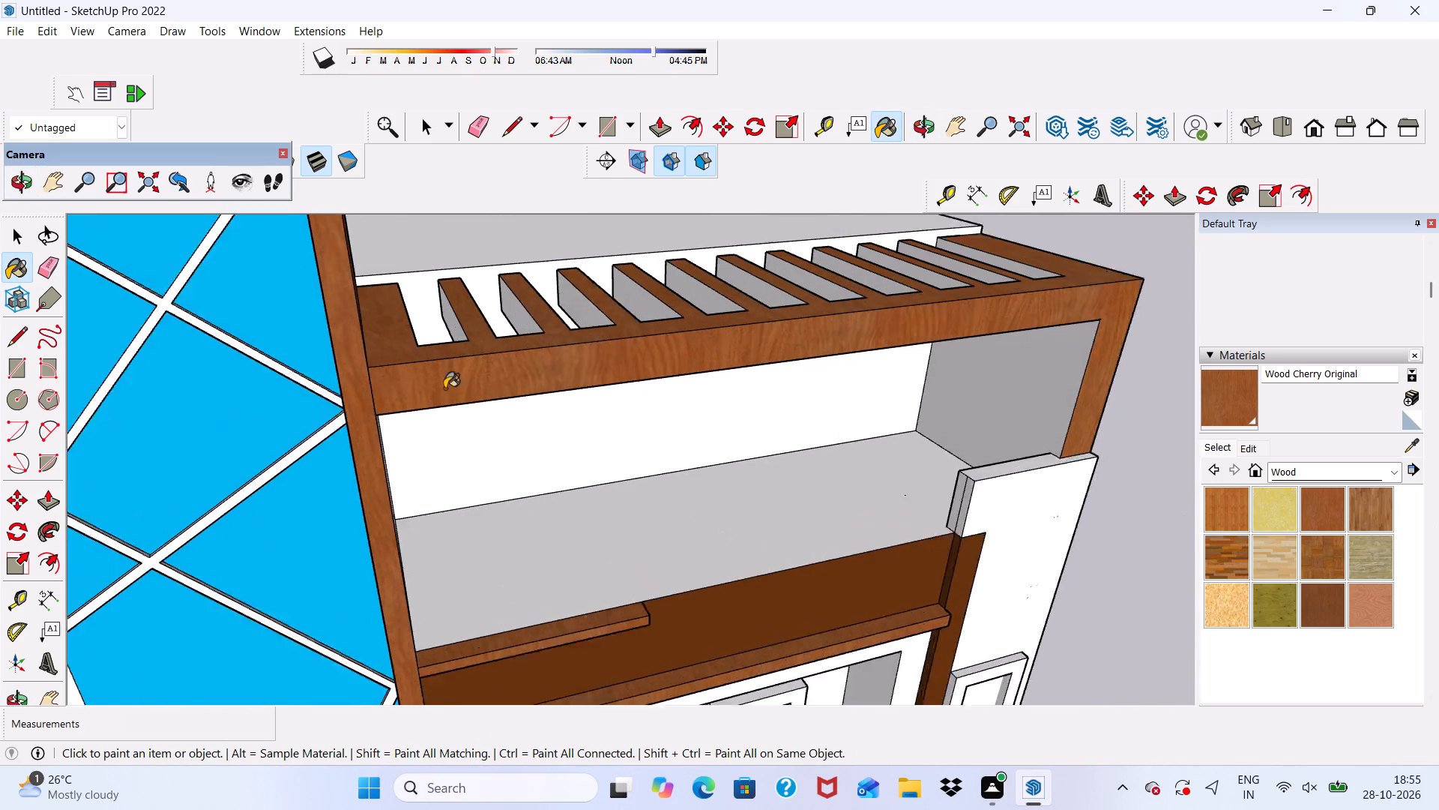
{"action": "scroll", "coordinate": [444, 388], "scroll_direction": "up", "scroll_amount": 1}
{"action": "scroll", "coordinate": [550, 280], "scroll_direction": "up", "scroll_amount": 4}
{"action": "scroll", "coordinate": [387, 304], "scroll_direction": "up", "scroll_amount": 3}
{"action": "left_click", "coordinate": [405, 340]}
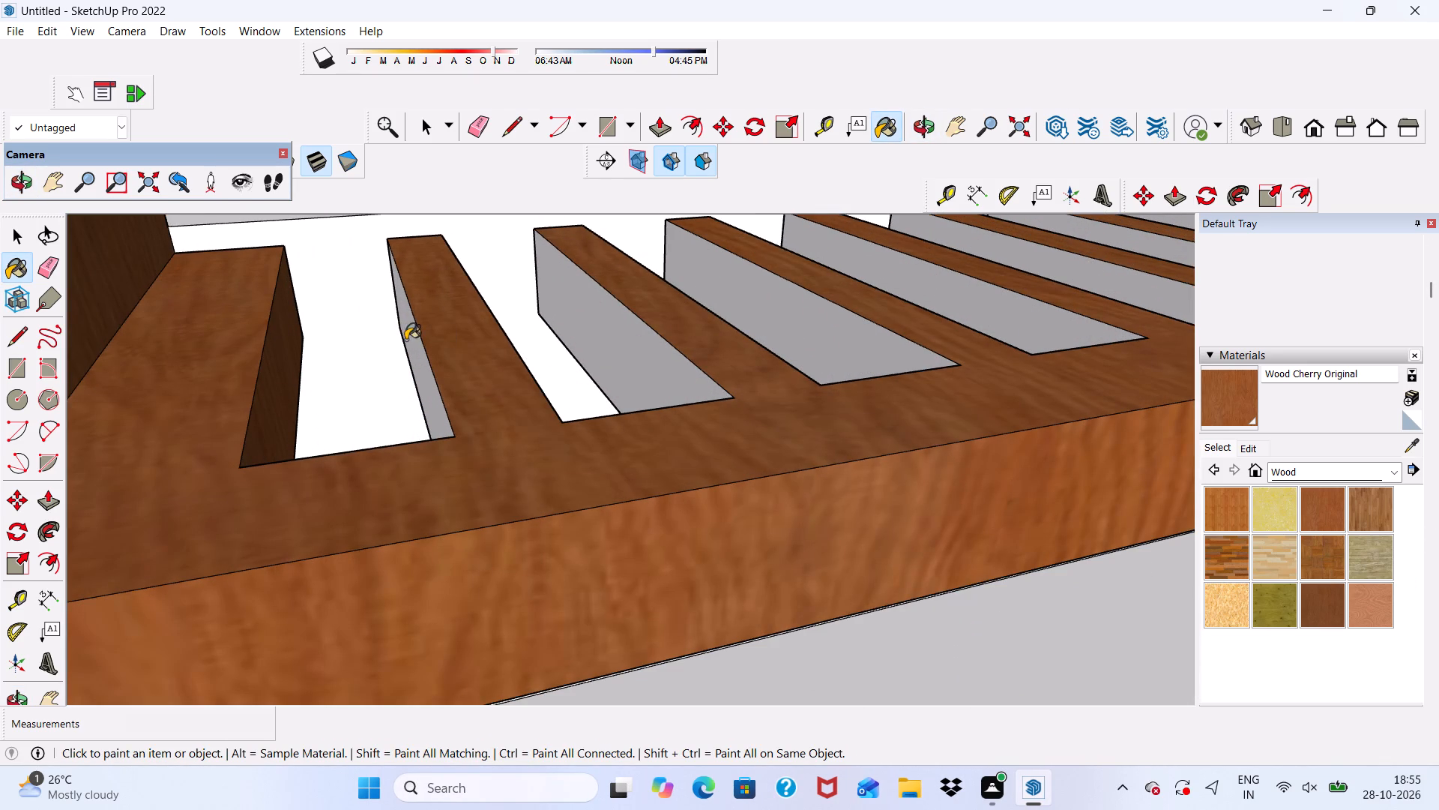
{"action": "left_click", "coordinate": [636, 346]}
{"action": "left_click", "coordinate": [767, 283]}
{"action": "scroll", "coordinate": [517, 317], "scroll_direction": "down", "scroll_amount": 1}
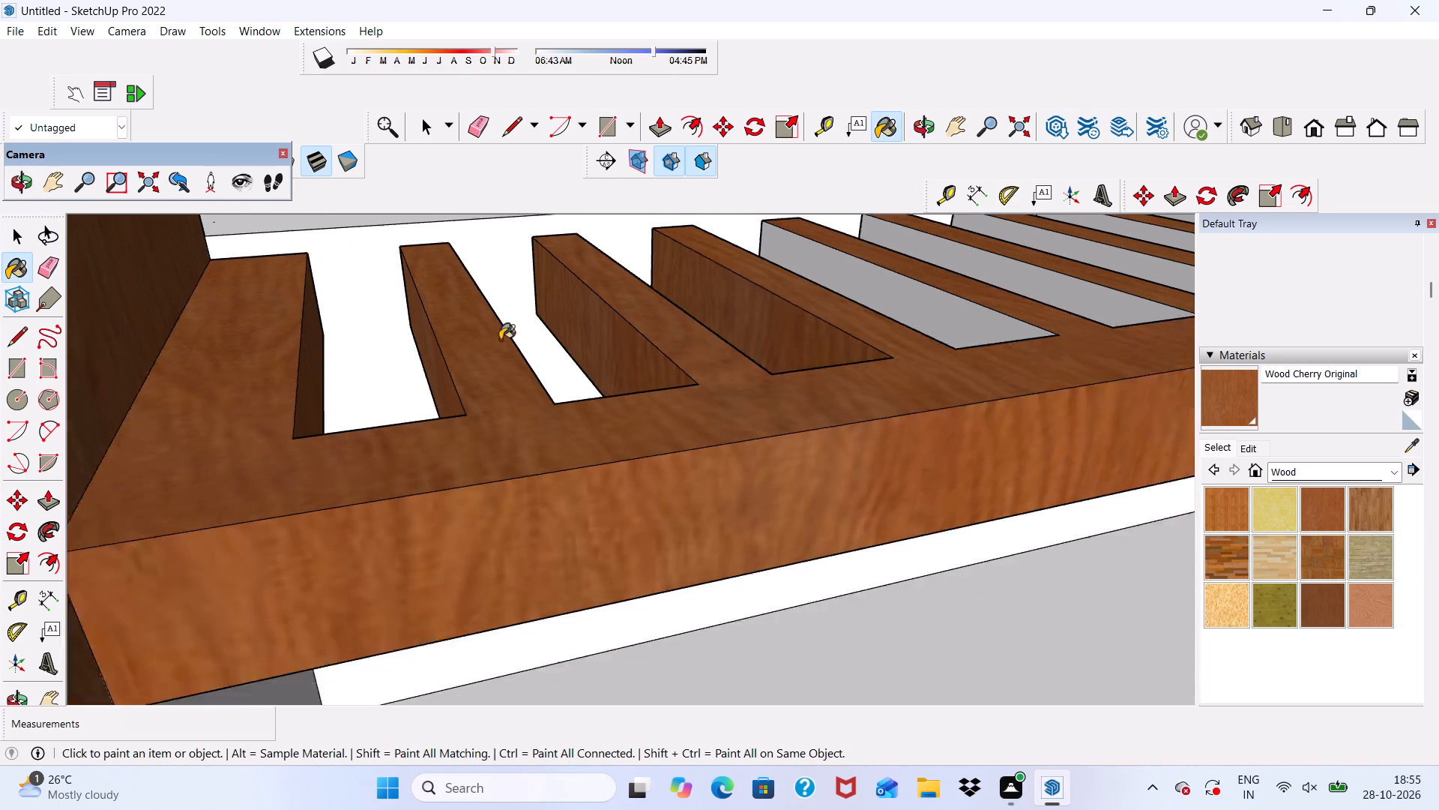
{"action": "scroll", "coordinate": [500, 340], "scroll_direction": "down", "scroll_amount": 9}
{"action": "scroll", "coordinate": [729, 307], "scroll_direction": "up", "scroll_amount": 5}
{"action": "left_click", "coordinate": [600, 334]}
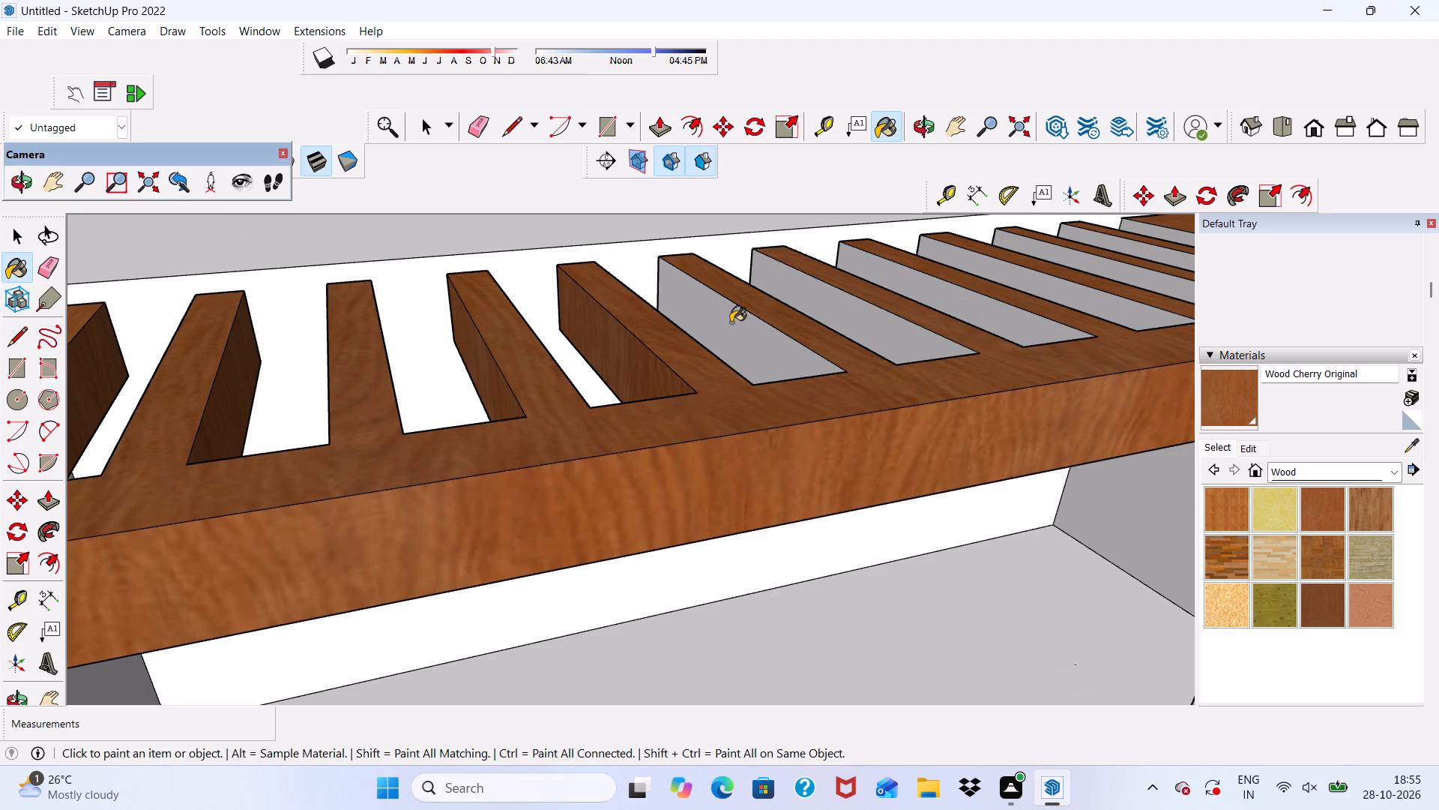
{"action": "left_click", "coordinate": [733, 322]}
{"action": "left_click", "coordinate": [839, 306]}
Paint the remaining glazing-facing slat sides up to the pergola's outer end bar with Wood Cherry Original.
{"action": "scroll", "coordinate": [687, 316], "scroll_direction": "down", "scroll_amount": 4}
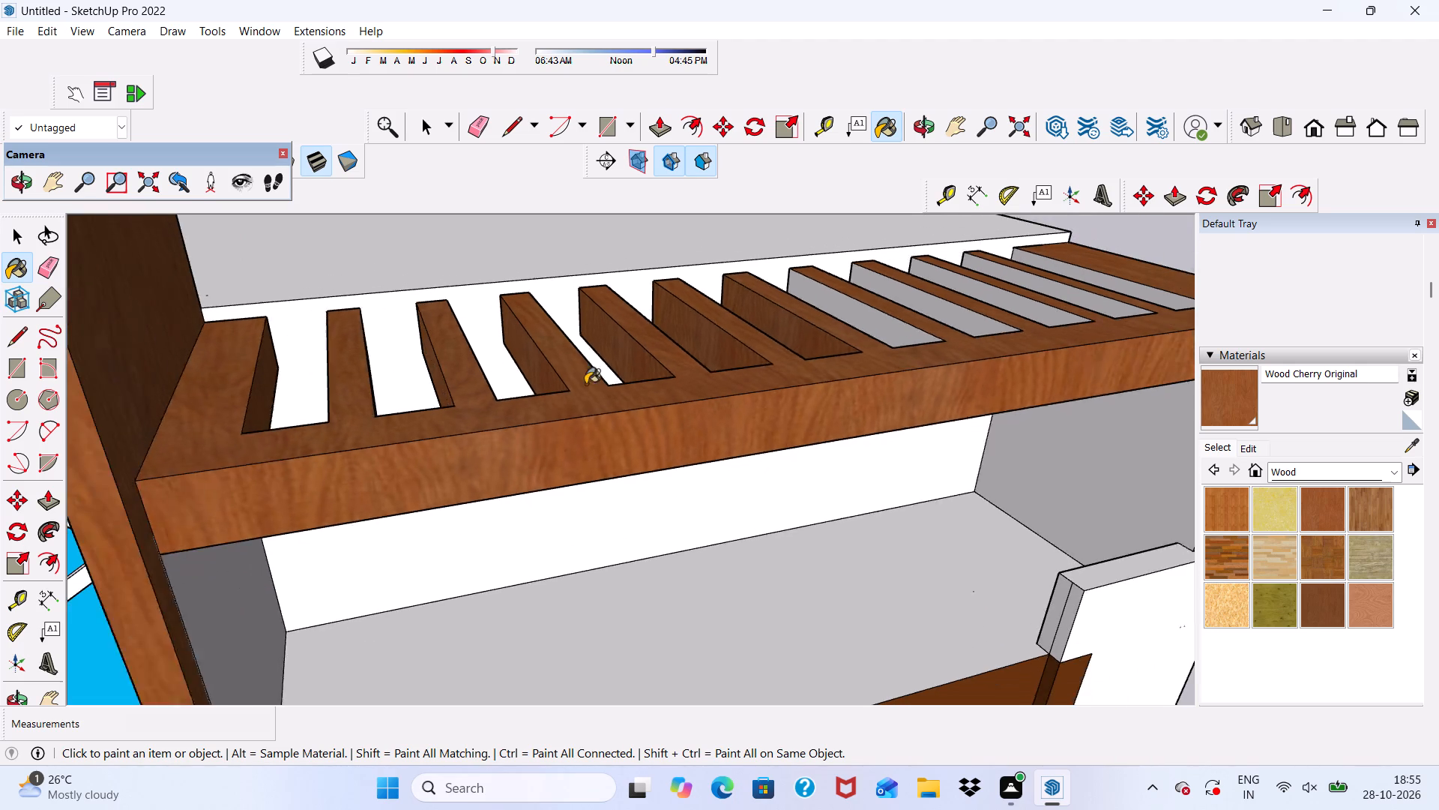
{"action": "scroll", "coordinate": [585, 384], "scroll_direction": "down", "scroll_amount": 1}
{"action": "scroll", "coordinate": [363, 355], "scroll_direction": "down", "scroll_amount": 3}
{"action": "scroll", "coordinate": [715, 325], "scroll_direction": "up", "scroll_amount": 6}
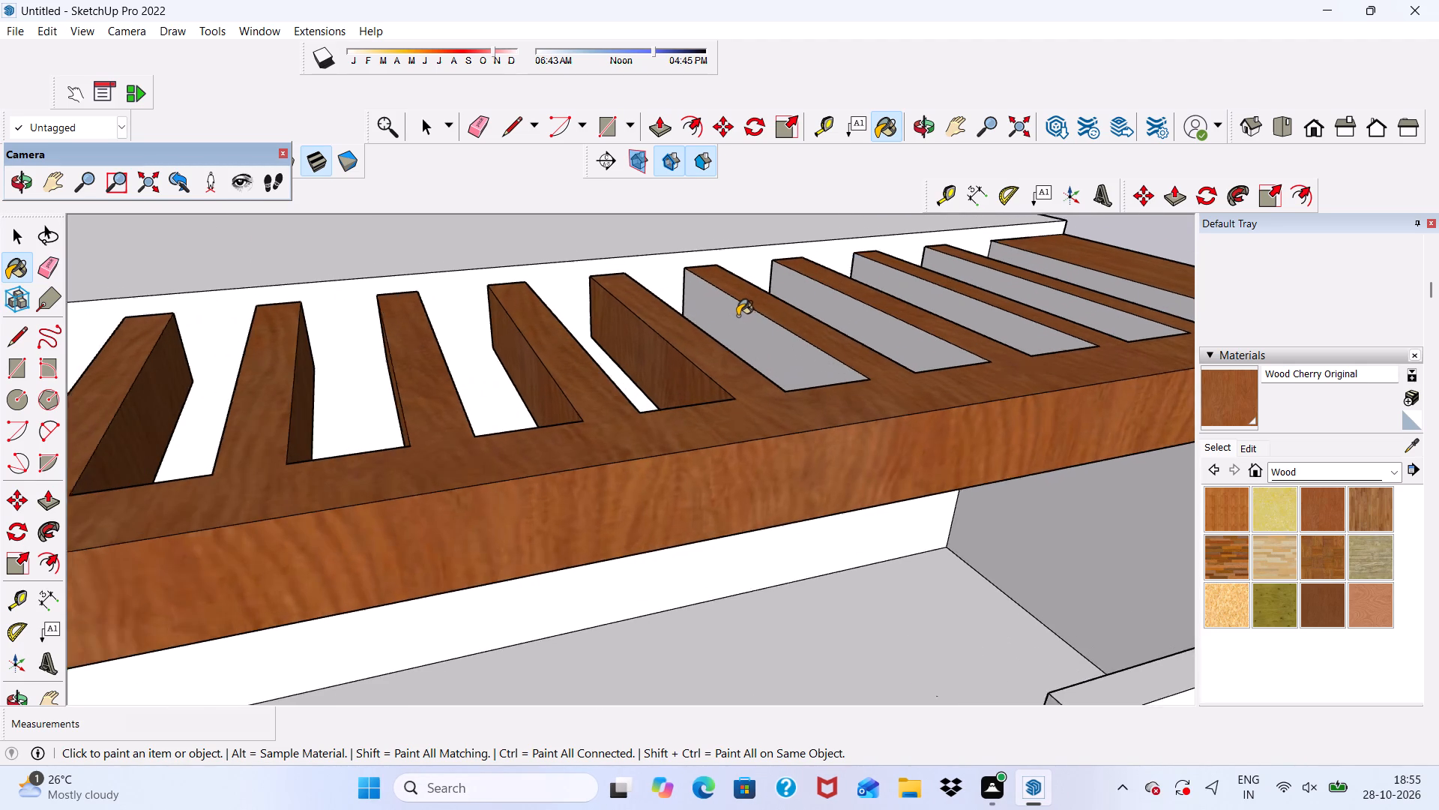
{"action": "scroll", "coordinate": [737, 316], "scroll_direction": "up", "scroll_amount": 1}
{"action": "left_click", "coordinate": [739, 316]}
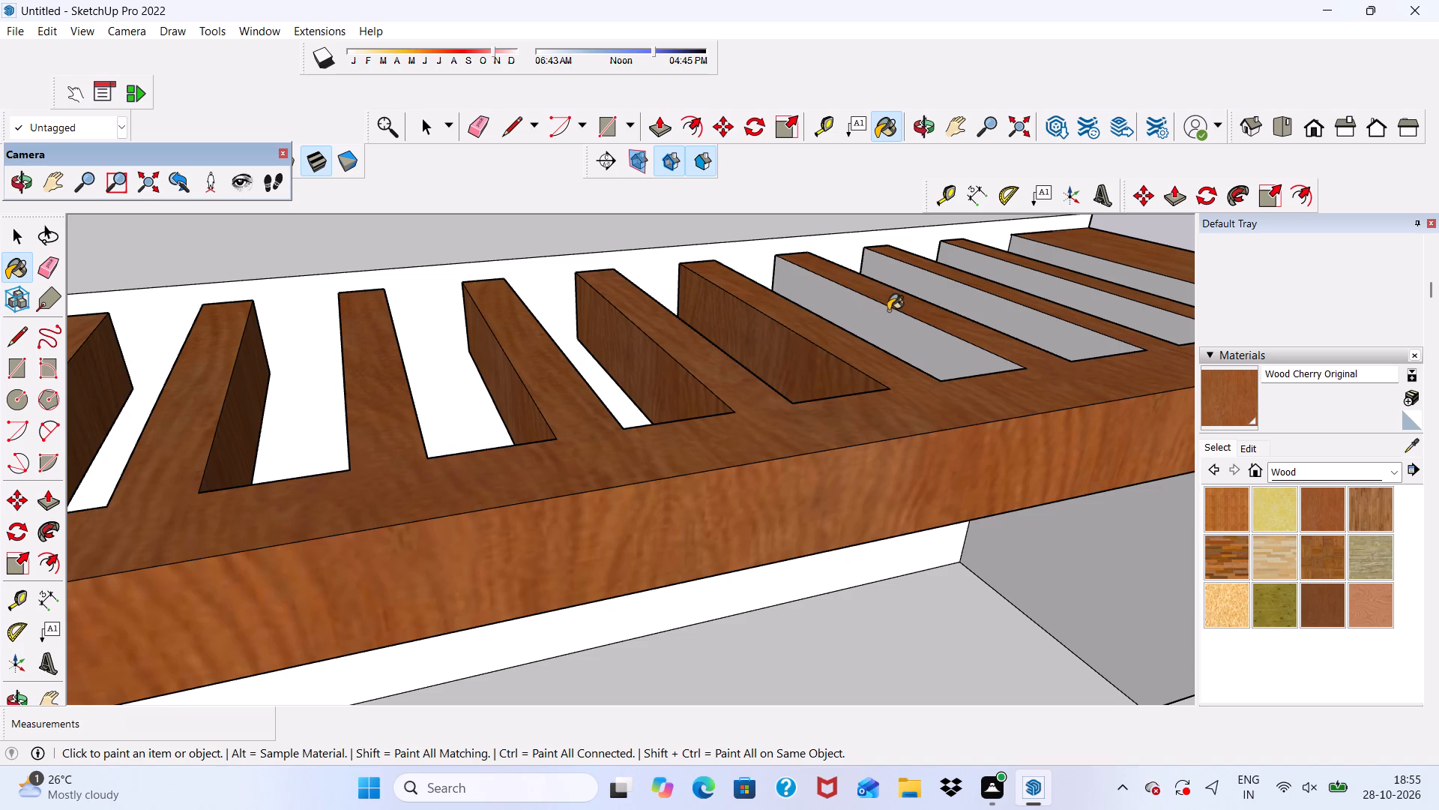
{"action": "left_click", "coordinate": [893, 312]}
{"action": "left_click", "coordinate": [950, 293]}
{"action": "scroll", "coordinate": [705, 313], "scroll_direction": "down", "scroll_amount": 5}
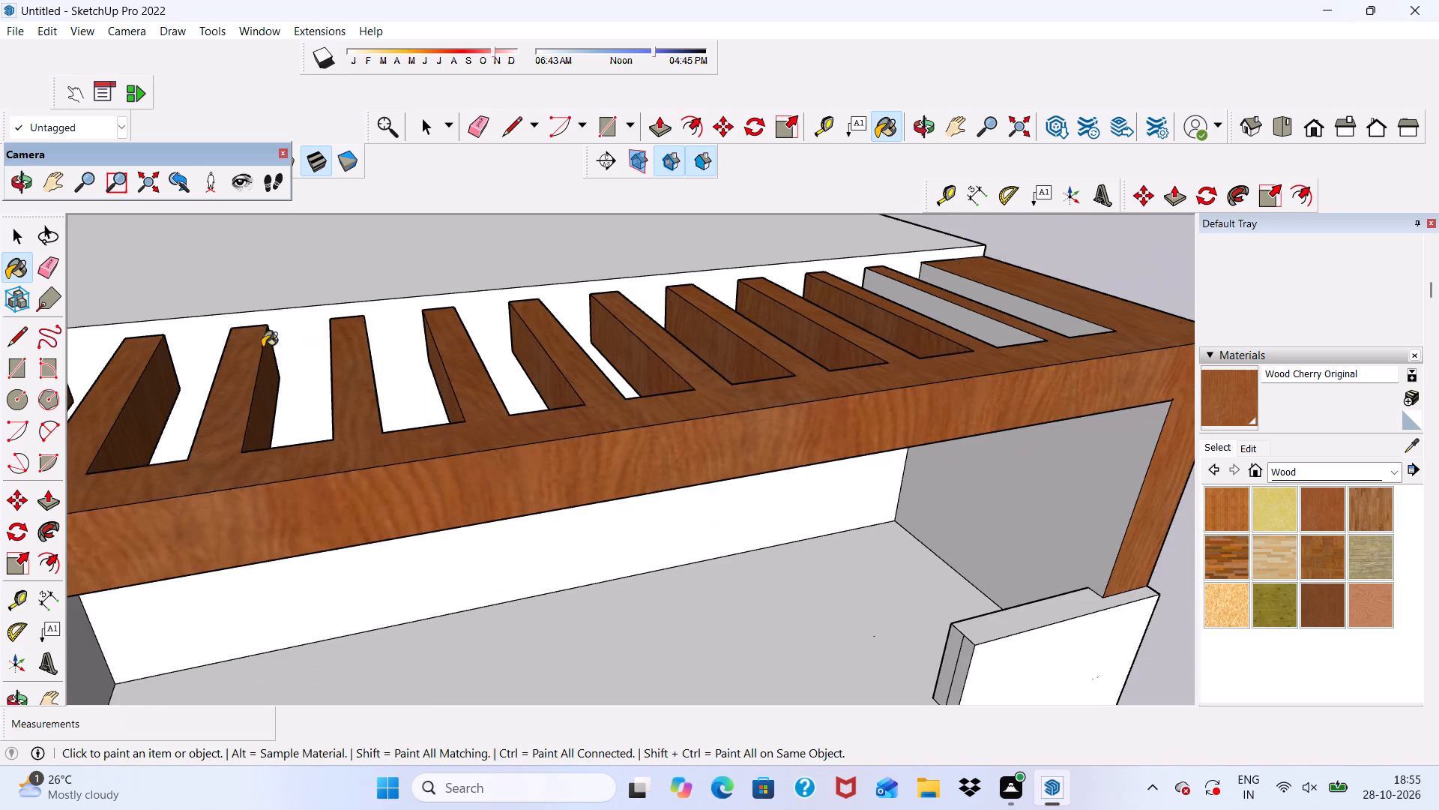
{"action": "scroll", "coordinate": [260, 358], "scroll_direction": "down", "scroll_amount": 4}
{"action": "scroll", "coordinate": [820, 314], "scroll_direction": "up", "scroll_amount": 9}
{"action": "scroll", "coordinate": [727, 340], "scroll_direction": "up", "scroll_amount": 1}
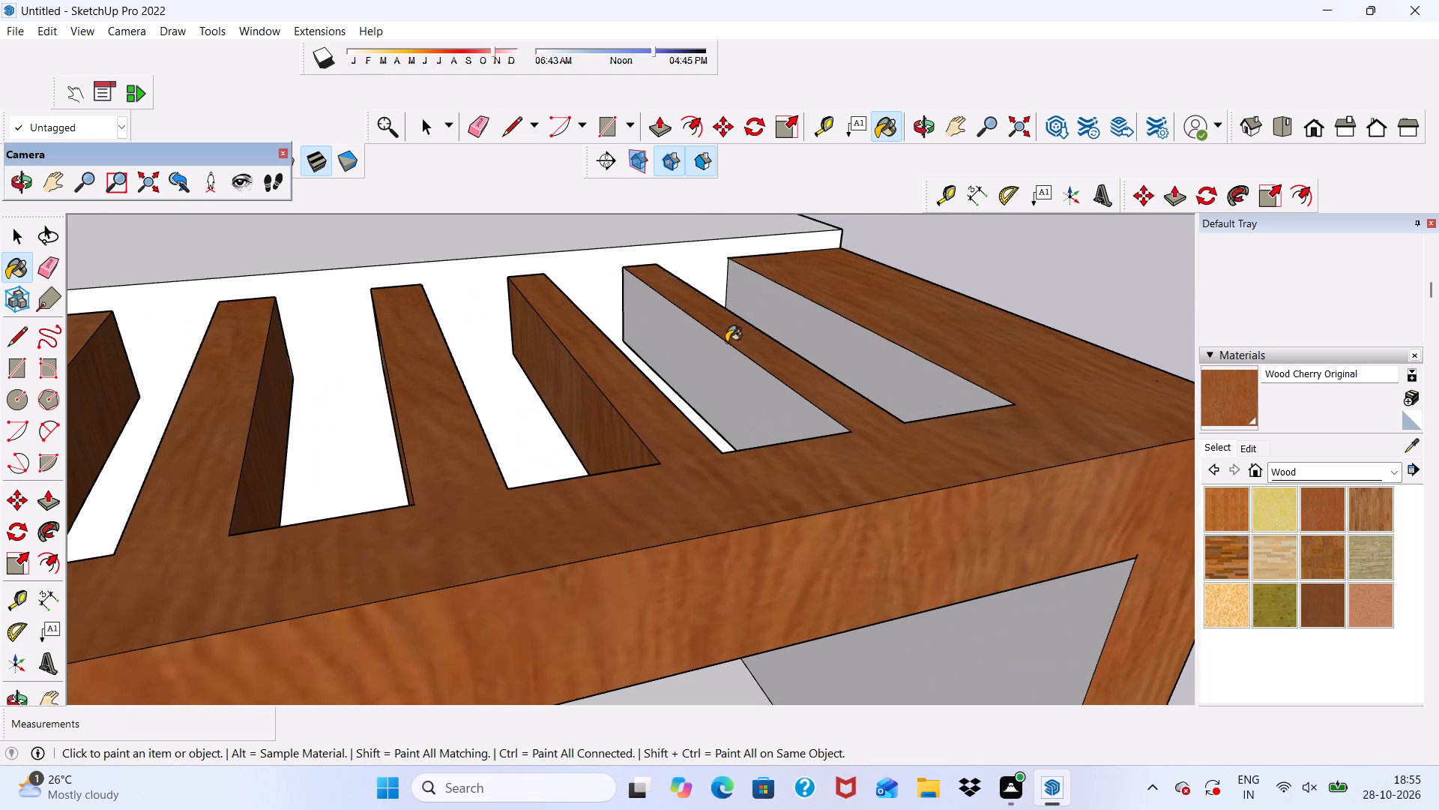
{"action": "left_click", "coordinate": [711, 352]}
{"action": "left_click", "coordinate": [848, 328]}
{"action": "scroll", "coordinate": [848, 355], "scroll_direction": "down", "scroll_amount": 4}
Paint the underside of the louvred pergola with Wood Cherry Original.
{"action": "middle_click_drag", "start_coordinate": [837, 403], "coordinate": [760, 124]}
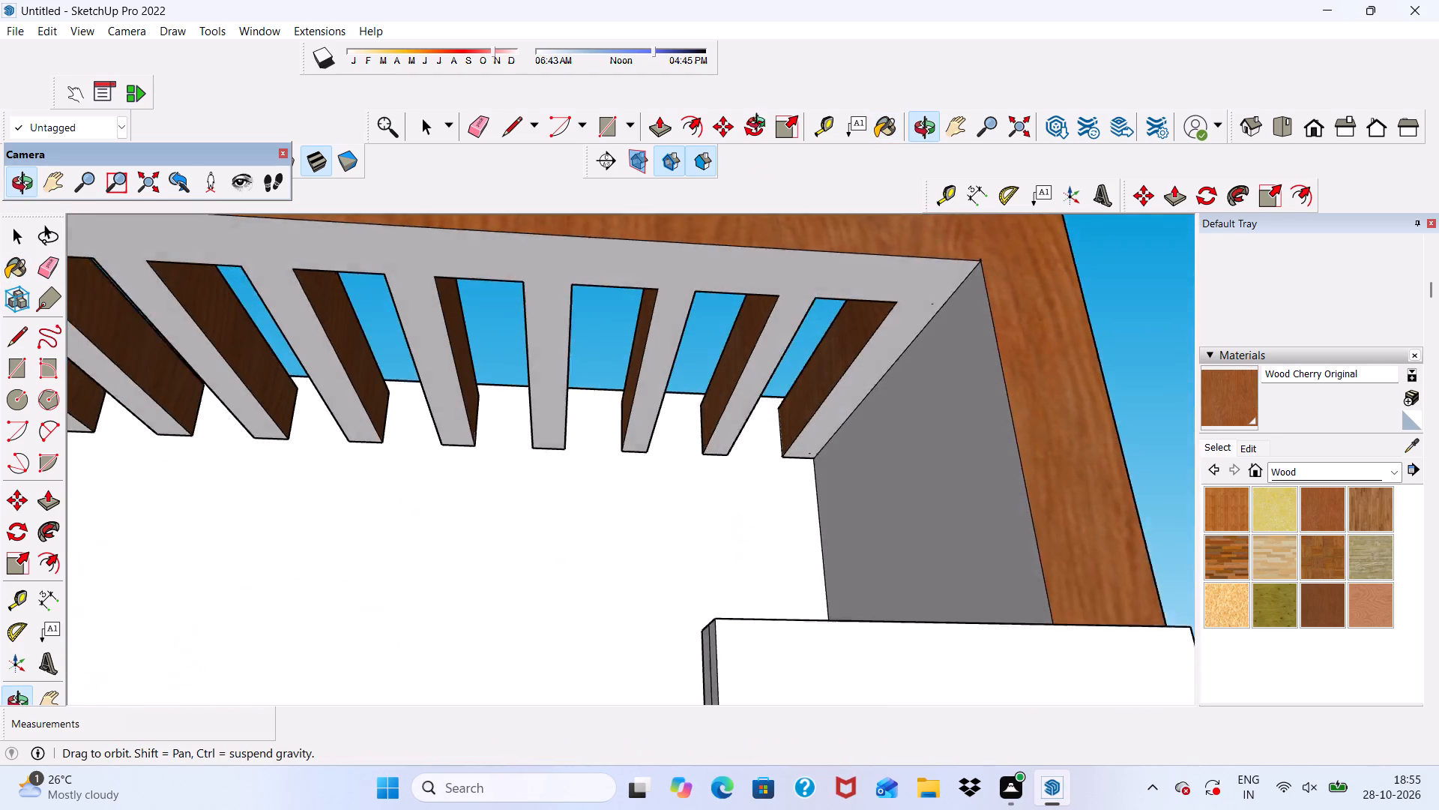
{"action": "middle_click_drag", "start_coordinate": [760, 124], "coordinate": [756, 112]}
{"action": "scroll", "coordinate": [730, 280], "scroll_direction": "up", "scroll_amount": 4}
{"action": "left_click", "coordinate": [714, 262]}
Examine the painted pergola, parapet and facade from the front and side for faces still without material.
{"action": "scroll", "coordinate": [759, 304], "scroll_direction": "down", "scroll_amount": 14}
{"action": "middle_click_drag", "start_coordinate": [776, 371], "coordinate": [776, 373]}
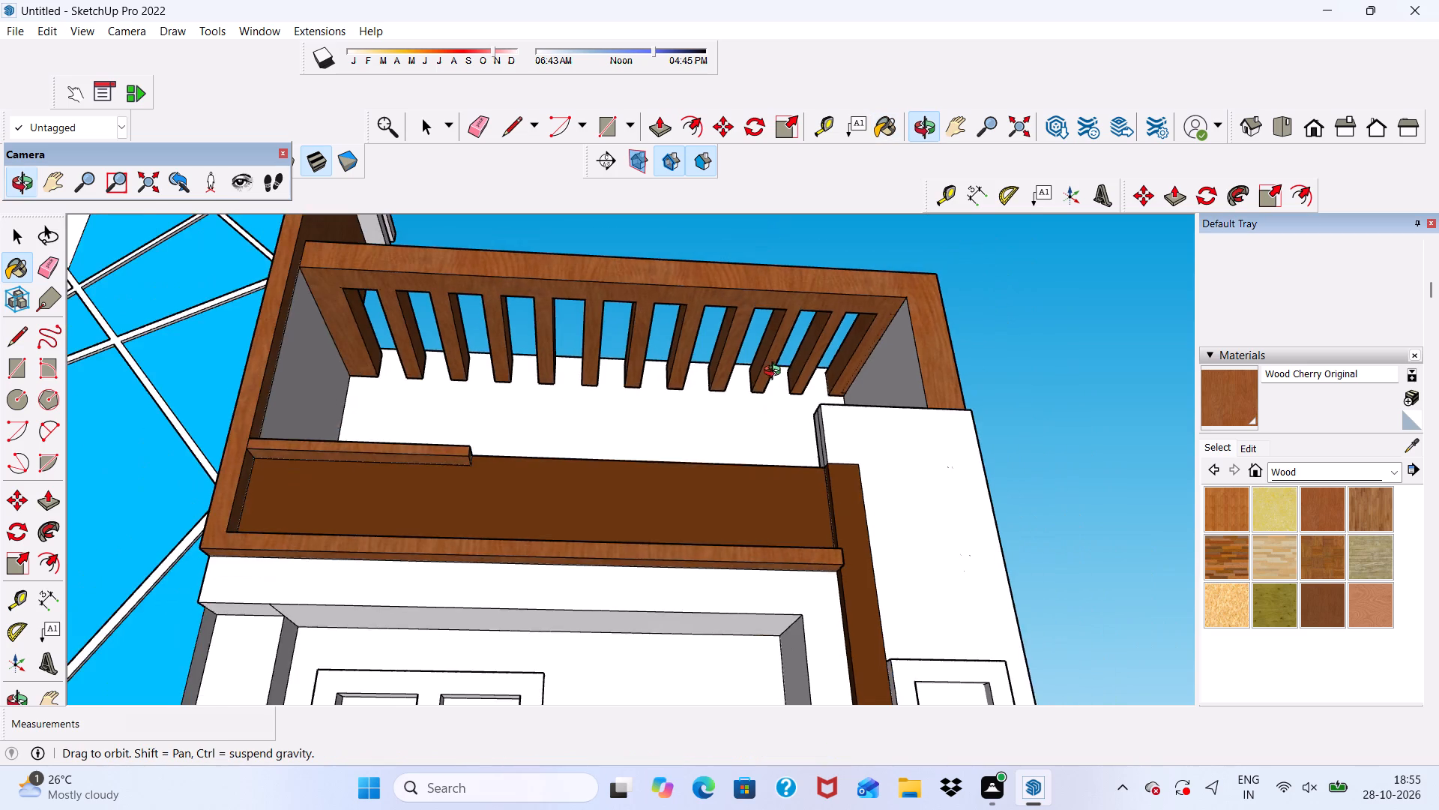
{"action": "middle_click_drag", "start_coordinate": [776, 373], "coordinate": [668, 543]}
{"action": "scroll", "coordinate": [709, 476], "scroll_direction": "up", "scroll_amount": 1}
{"action": "scroll", "coordinate": [746, 439], "scroll_direction": "down", "scroll_amount": 3}
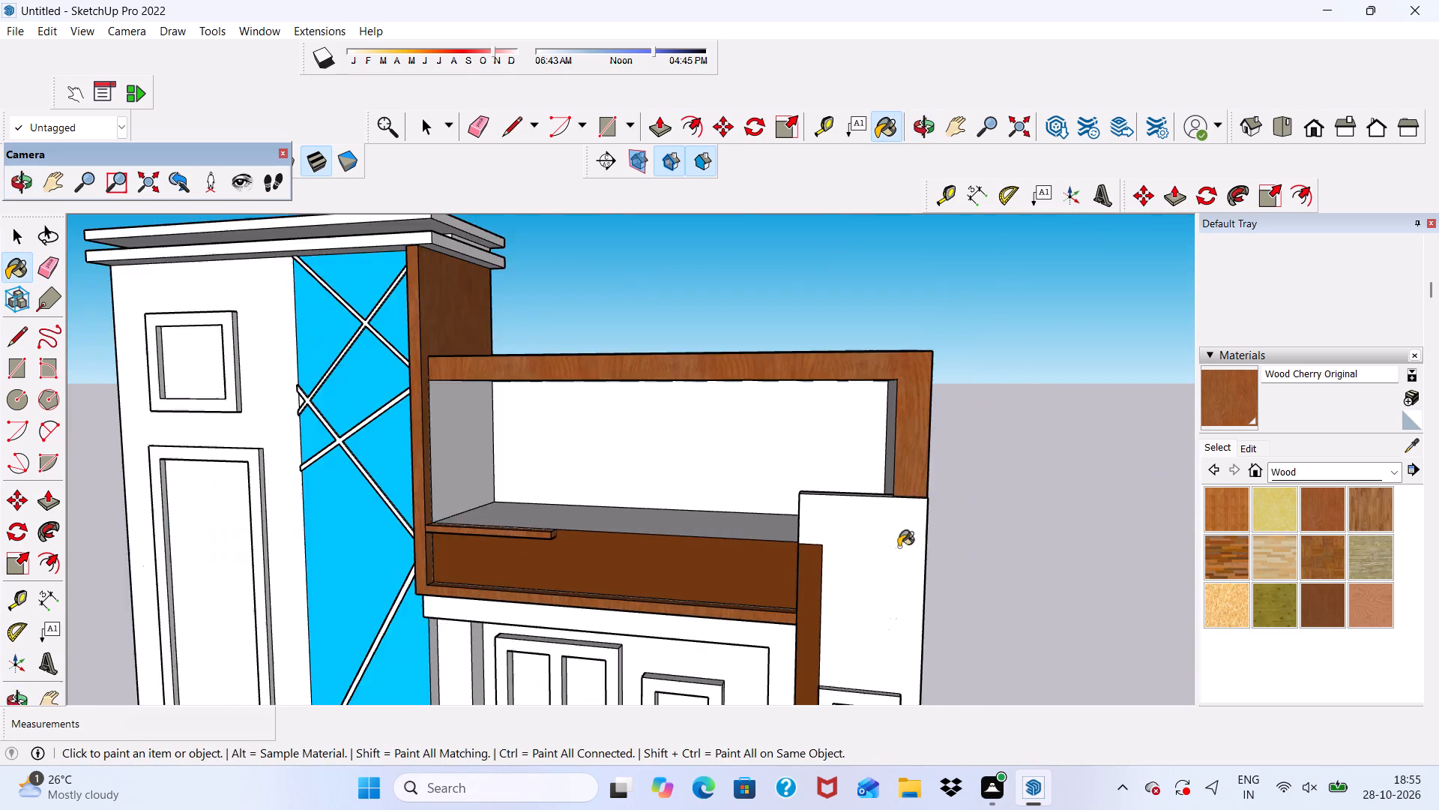
{"action": "scroll", "coordinate": [899, 547], "scroll_direction": "down", "scroll_amount": 4}
{"action": "middle_click_drag", "start_coordinate": [847, 526], "coordinate": [959, 423]}
{"action": "scroll", "coordinate": [954, 418], "scroll_direction": "up", "scroll_amount": 1}
{"action": "scroll", "coordinate": [829, 366], "scroll_direction": "down", "scroll_amount": 5}
{"action": "middle_click_drag", "start_coordinate": [819, 448], "coordinate": [742, 514]}
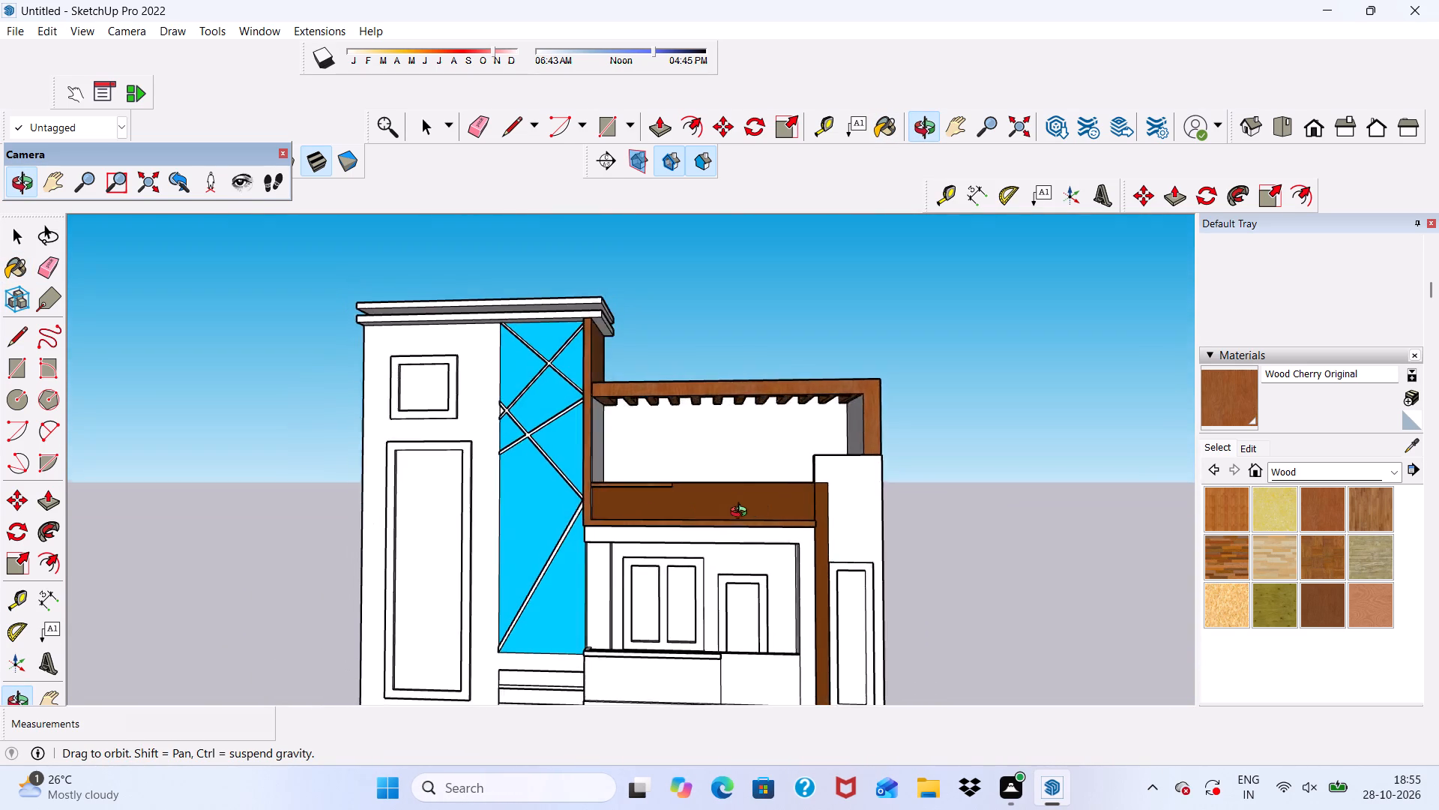
{"action": "middle_click_drag", "start_coordinate": [742, 514], "coordinate": [644, 523]}
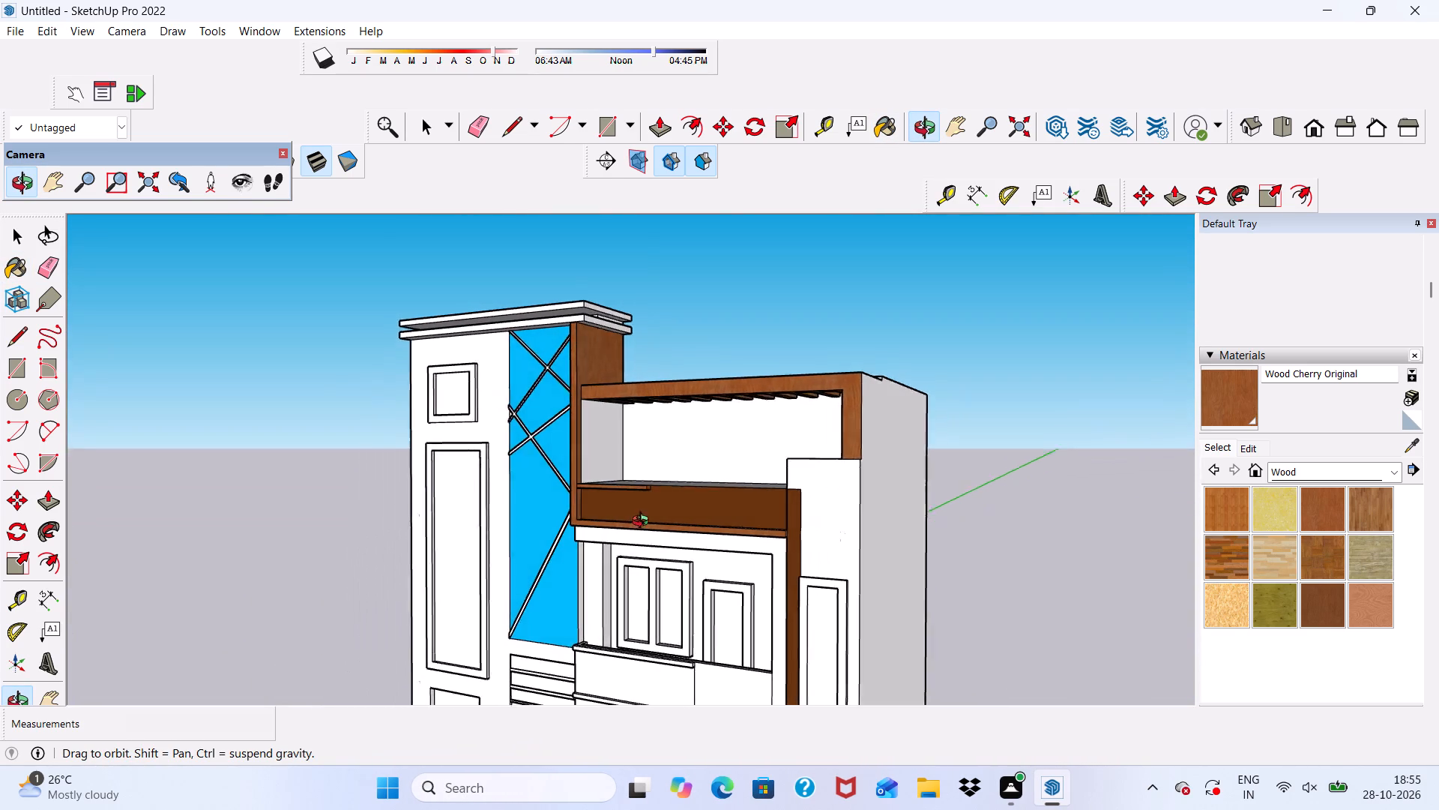
{"action": "middle_click_drag", "start_coordinate": [644, 523], "coordinate": [751, 502]}
{"action": "scroll", "coordinate": [863, 513], "scroll_direction": "up", "scroll_amount": 9}
{"action": "scroll", "coordinate": [860, 434], "scroll_direction": "down", "scroll_amount": 6}
{"action": "scroll", "coordinate": [862, 574], "scroll_direction": "up", "scroll_amount": 5}
{"action": "scroll", "coordinate": [800, 311], "scroll_direction": "down", "scroll_amount": 6}
{"action": "middle_click_drag", "start_coordinate": [908, 480], "coordinate": [962, 495]}
{"action": "scroll", "coordinate": [947, 421], "scroll_direction": "up", "scroll_amount": 1}
{"action": "scroll", "coordinate": [894, 347], "scroll_direction": "down", "scroll_amount": 1}
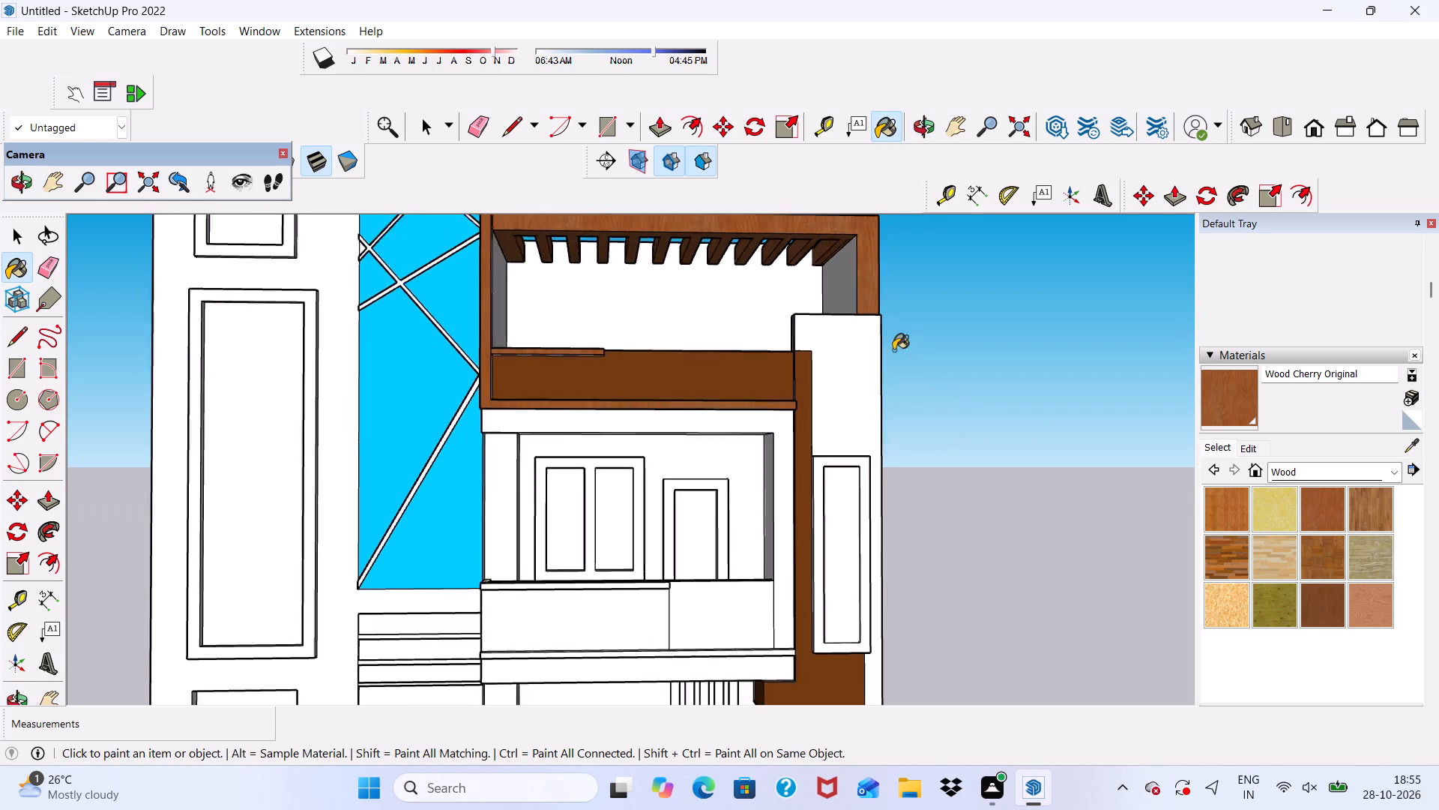
{"action": "scroll", "coordinate": [893, 350], "scroll_direction": "down", "scroll_amount": 3}
{"action": "middle_click_drag", "start_coordinate": [908, 417], "coordinate": [664, 439]}
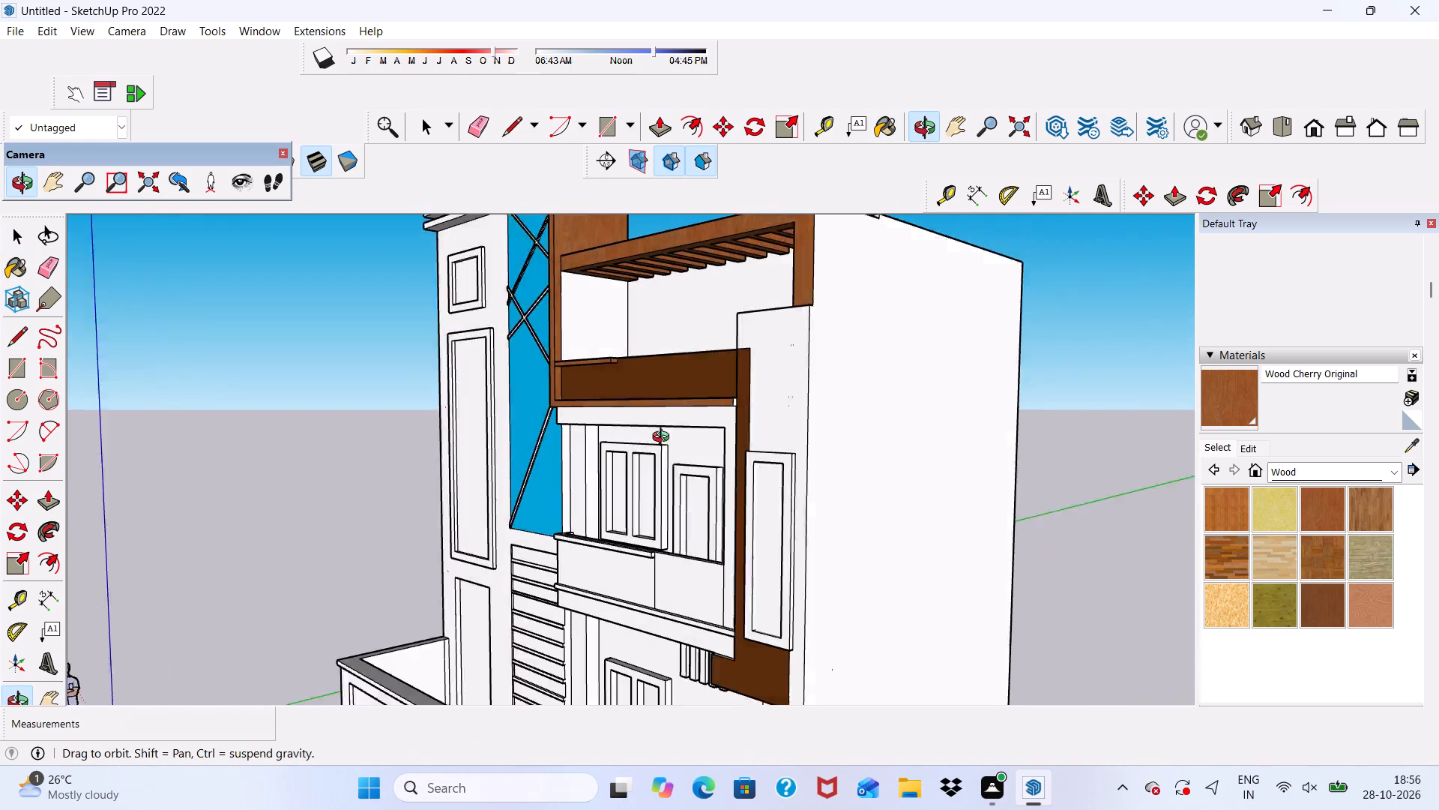
{"action": "middle_click_drag", "start_coordinate": [664, 439], "coordinate": [722, 445]}
{"action": "scroll", "coordinate": [777, 421], "scroll_direction": "up", "scroll_amount": 1}
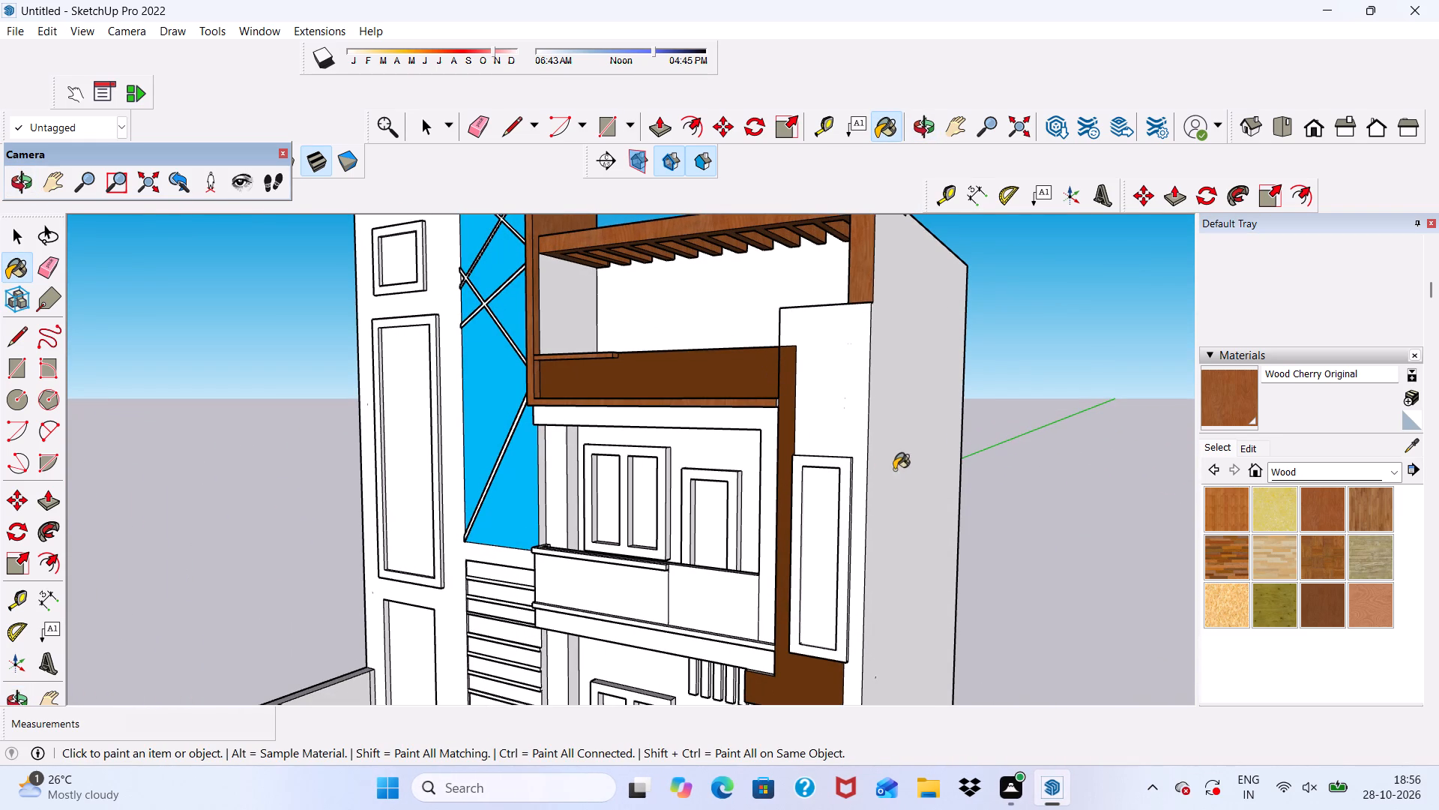
Paint the front, outer side and top faces of the tall window frame beside the dark brown strip with Wood Bamboo.
{"action": "left_click", "coordinate": [1215, 508]}
{"action": "scroll", "coordinate": [827, 484], "scroll_direction": "up", "scroll_amount": 8}
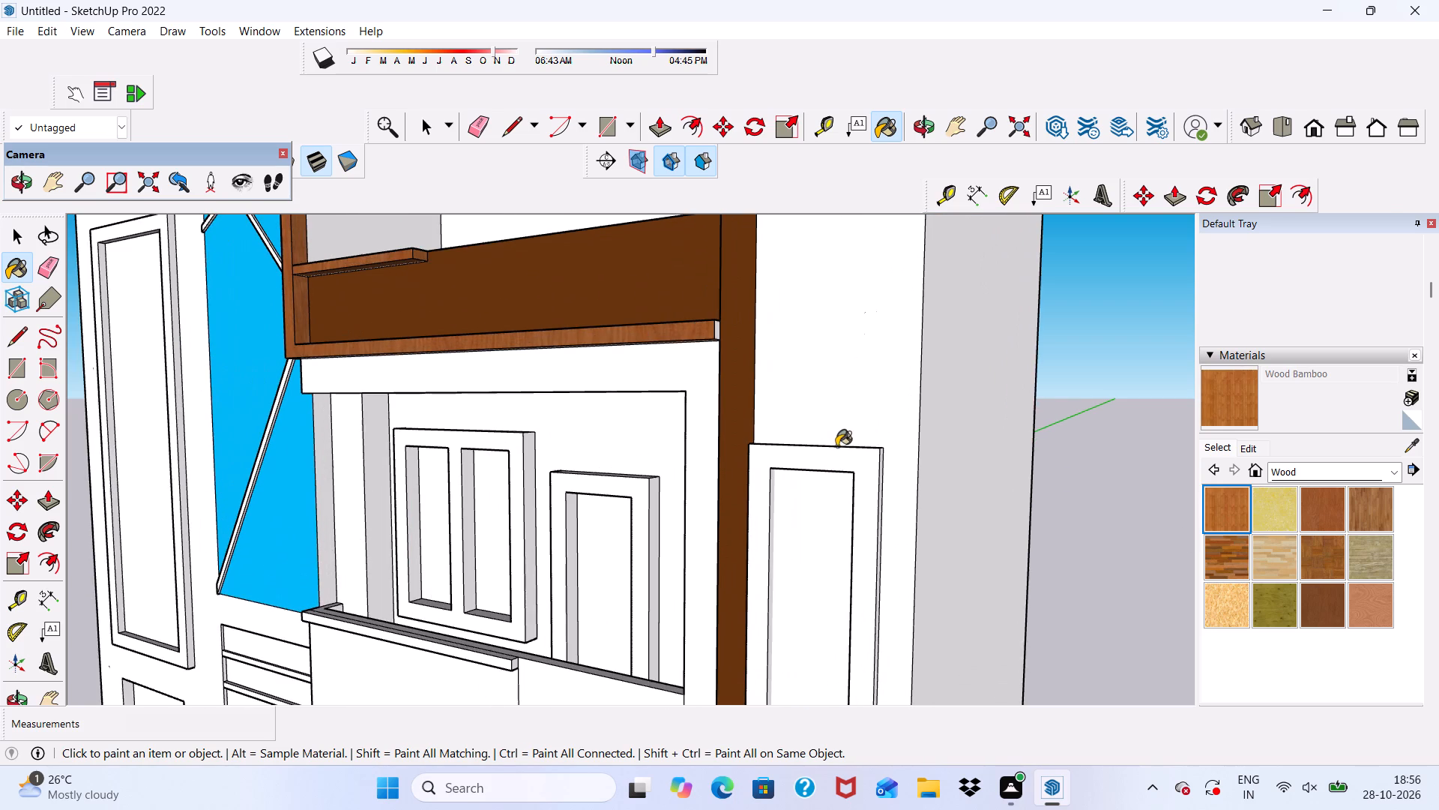
{"action": "left_click", "coordinate": [829, 466]}
{"action": "scroll", "coordinate": [878, 471], "scroll_direction": "up", "scroll_amount": 4}
{"action": "middle_click_drag", "start_coordinate": [883, 468], "coordinate": [809, 469]}
{"action": "scroll", "coordinate": [812, 476], "scroll_direction": "up", "scroll_amount": 9}
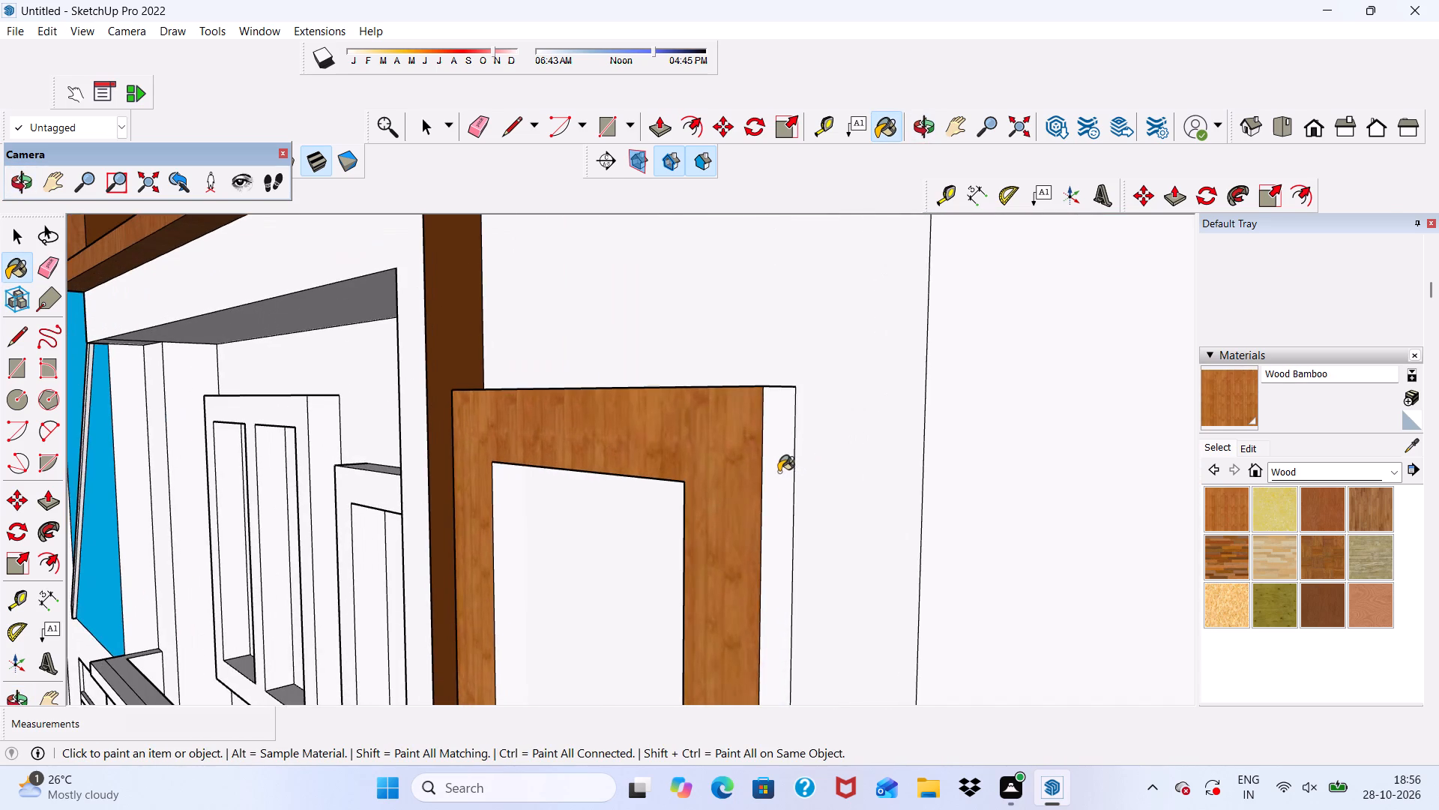
{"action": "left_click", "coordinate": [779, 472]}
{"action": "middle_click_drag", "start_coordinate": [780, 462], "coordinate": [808, 590]}
{"action": "scroll", "coordinate": [731, 468], "scroll_direction": "up", "scroll_amount": 1}
{"action": "left_click", "coordinate": [734, 445]}
Paint the tall window frame's inner top and side reveals and its outer side beside the brown strip with Wood Bamboo.
{"action": "middle_click_drag", "start_coordinate": [678, 541], "coordinate": [798, 142]}
{"action": "scroll", "coordinate": [585, 469], "scroll_direction": "up", "scroll_amount": 3}
{"action": "left_click", "coordinate": [578, 472]}
{"action": "scroll", "coordinate": [358, 574], "scroll_direction": "up", "scroll_amount": 1}
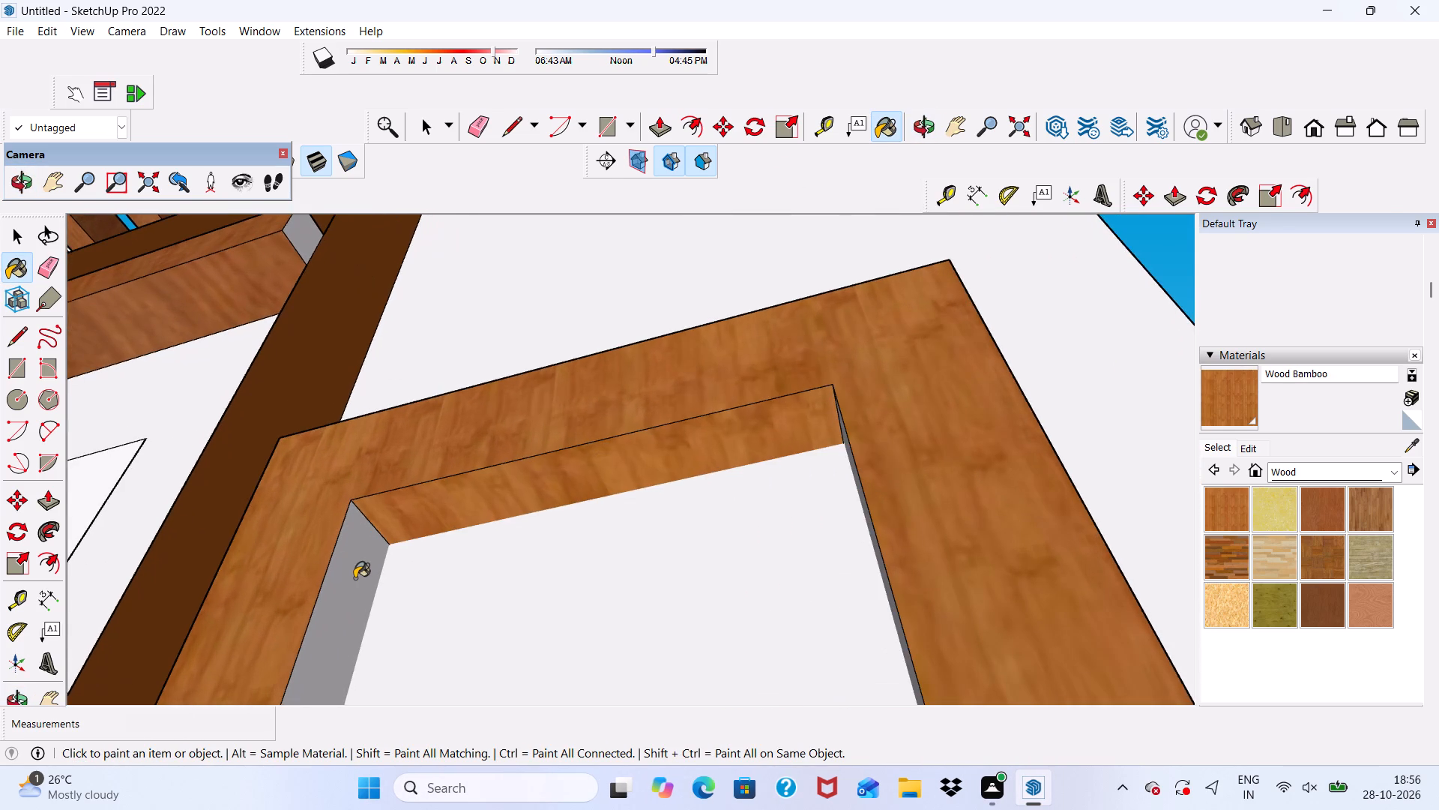
{"action": "left_click", "coordinate": [355, 578]}
{"action": "scroll", "coordinate": [417, 582], "scroll_direction": "down", "scroll_amount": 3}
{"action": "middle_click_drag", "start_coordinate": [453, 596], "coordinate": [794, 641]}
{"action": "left_click", "coordinate": [867, 646]}
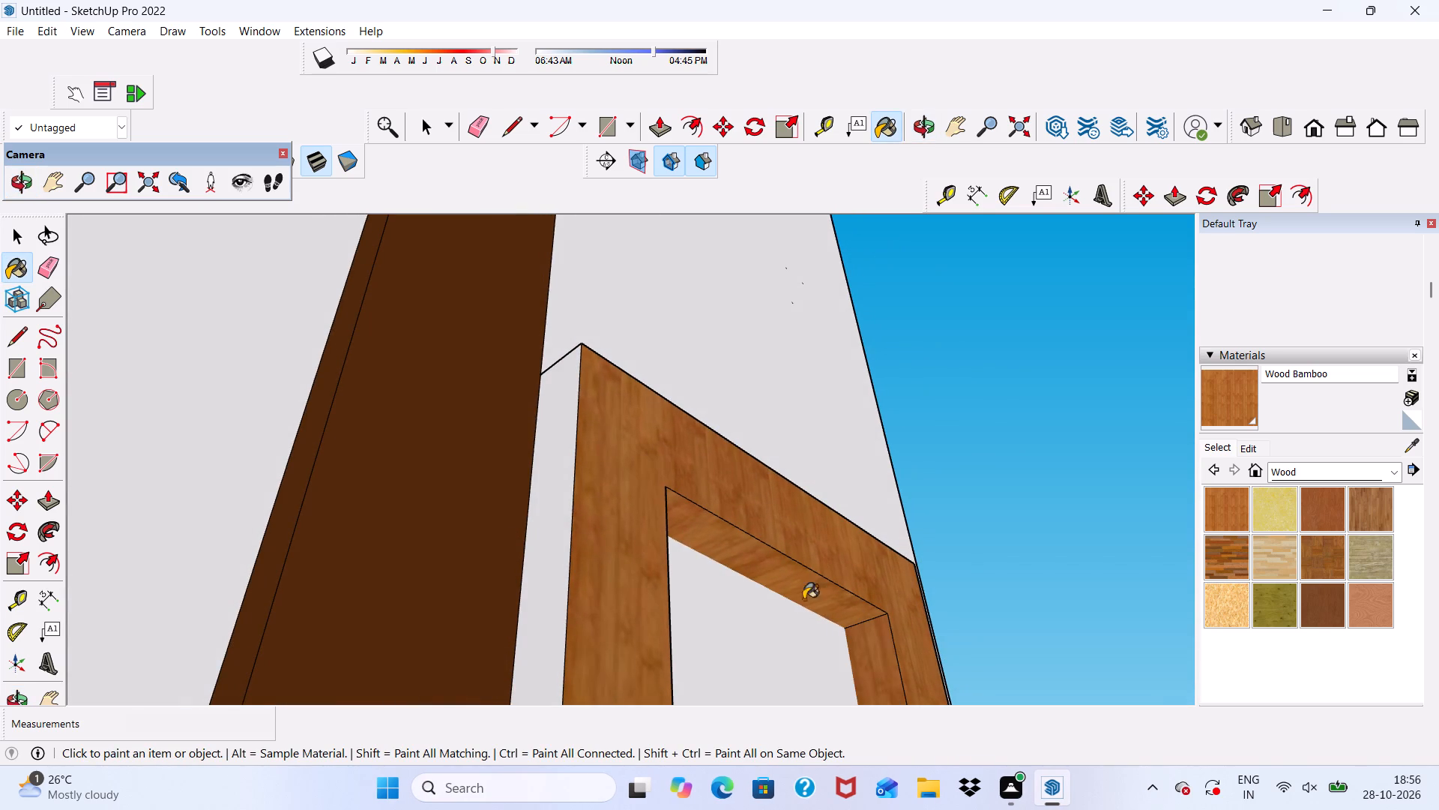
{"action": "left_click", "coordinate": [555, 525]}
Paint the underside of the tall window frame with Wood Bamboo.
{"action": "scroll", "coordinate": [500, 449], "scroll_direction": "down", "scroll_amount": 5}
{"action": "scroll", "coordinate": [551, 298], "scroll_direction": "down", "scroll_amount": 8}
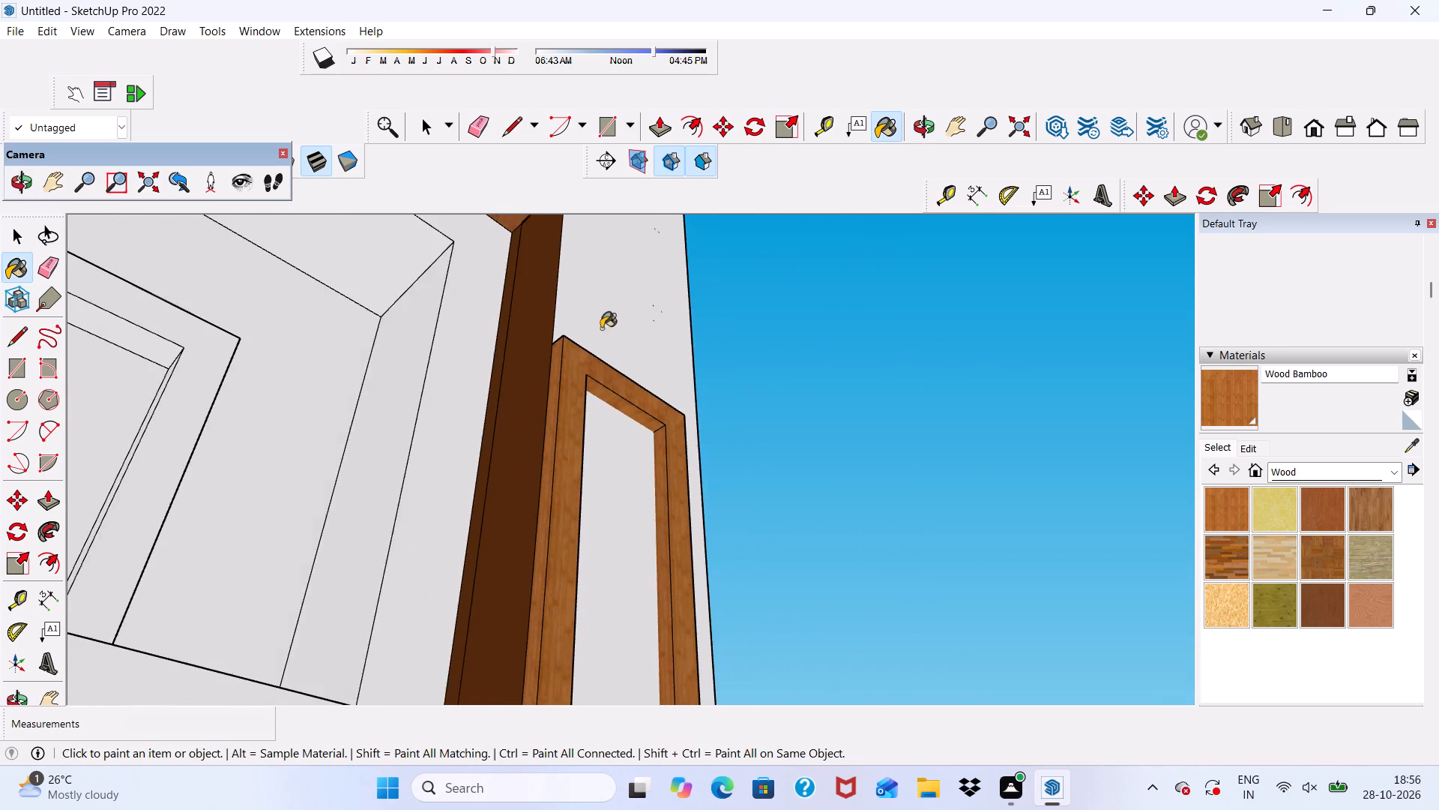
{"action": "scroll", "coordinate": [601, 328], "scroll_direction": "down", "scroll_amount": 6}
{"action": "middle_click_drag", "start_coordinate": [652, 431], "coordinate": [591, 283]}
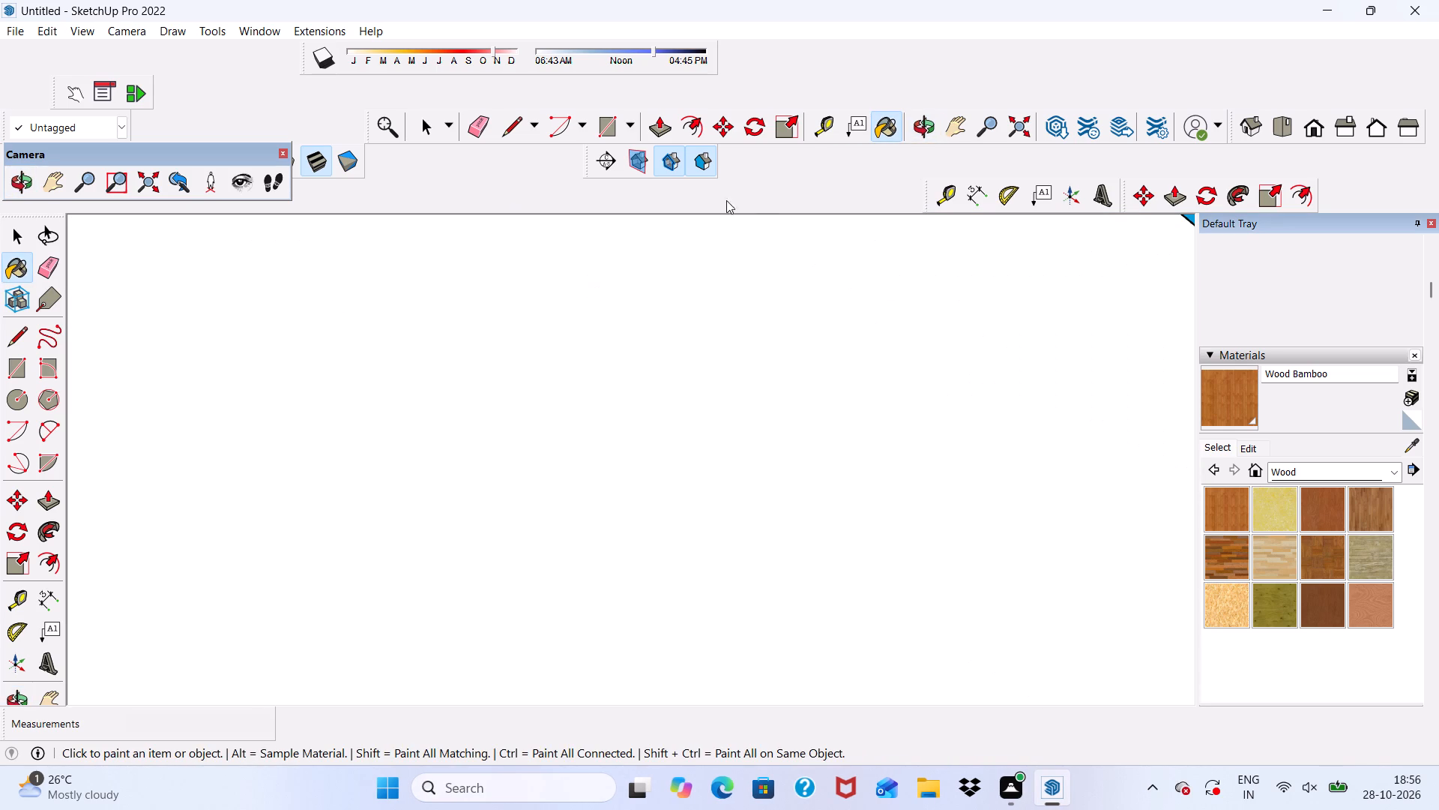
{"action": "left_click", "coordinate": [1309, 127]}
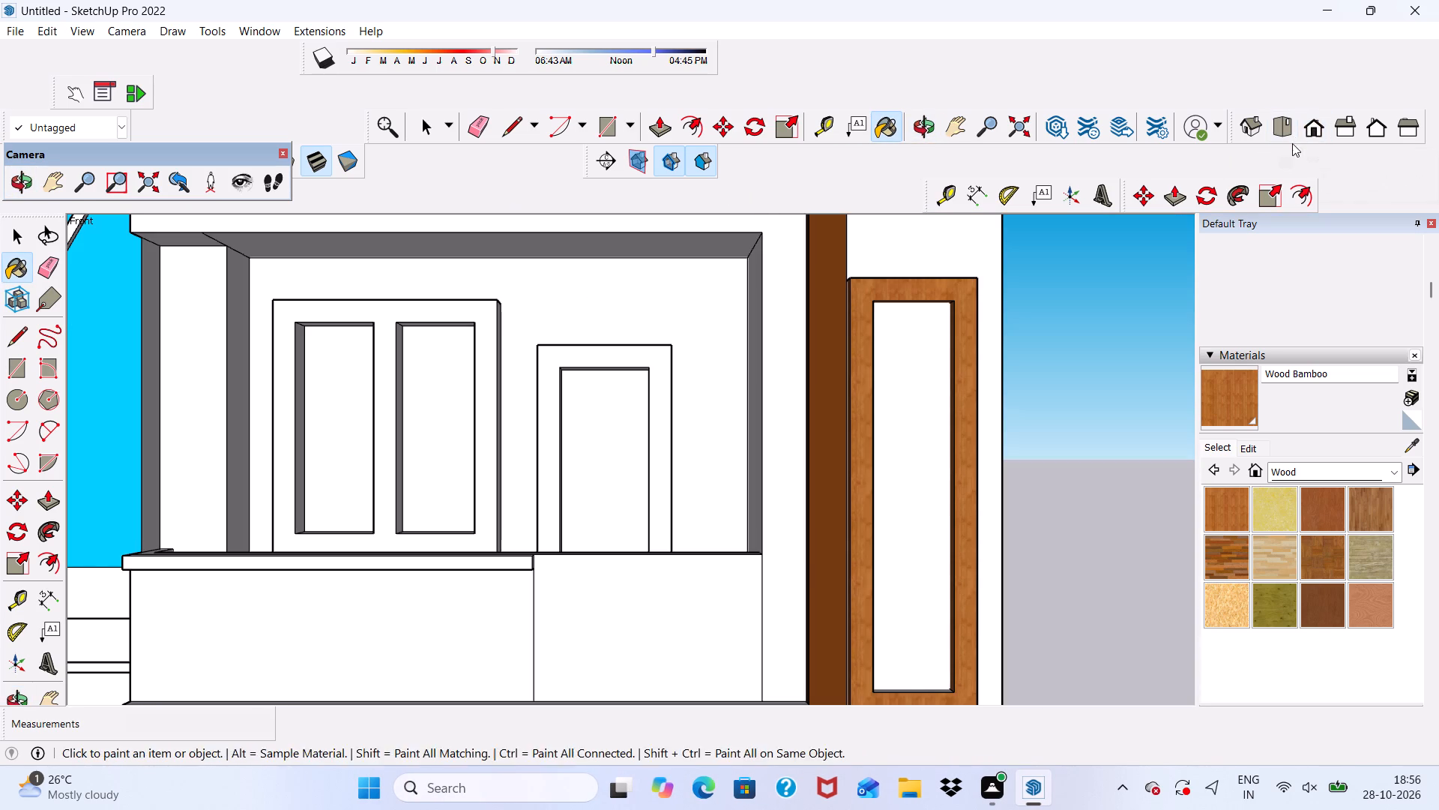
{"action": "scroll", "coordinate": [1107, 475], "scroll_direction": "down", "scroll_amount": 3}
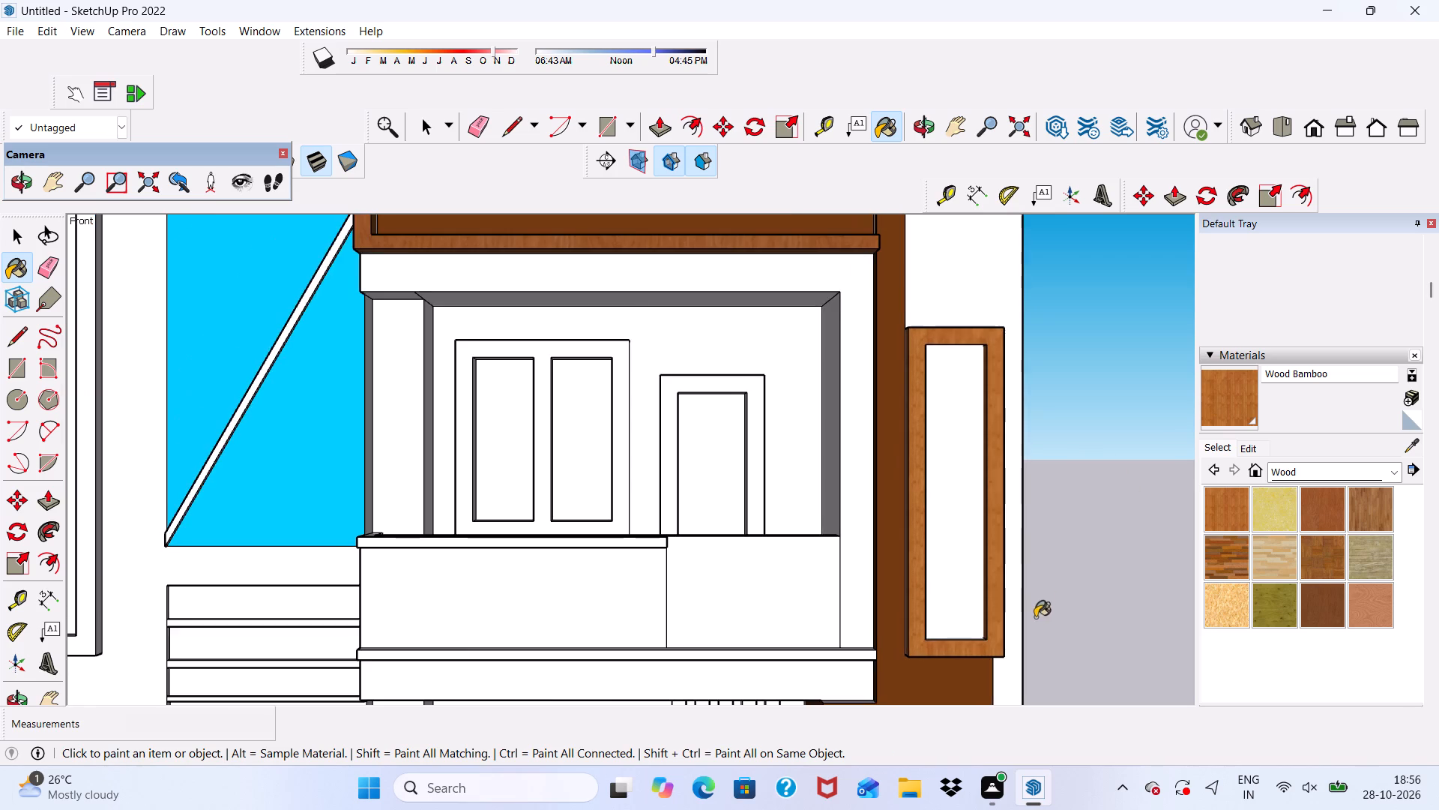
{"action": "middle_click_drag", "start_coordinate": [1035, 618], "coordinate": [874, 403]}
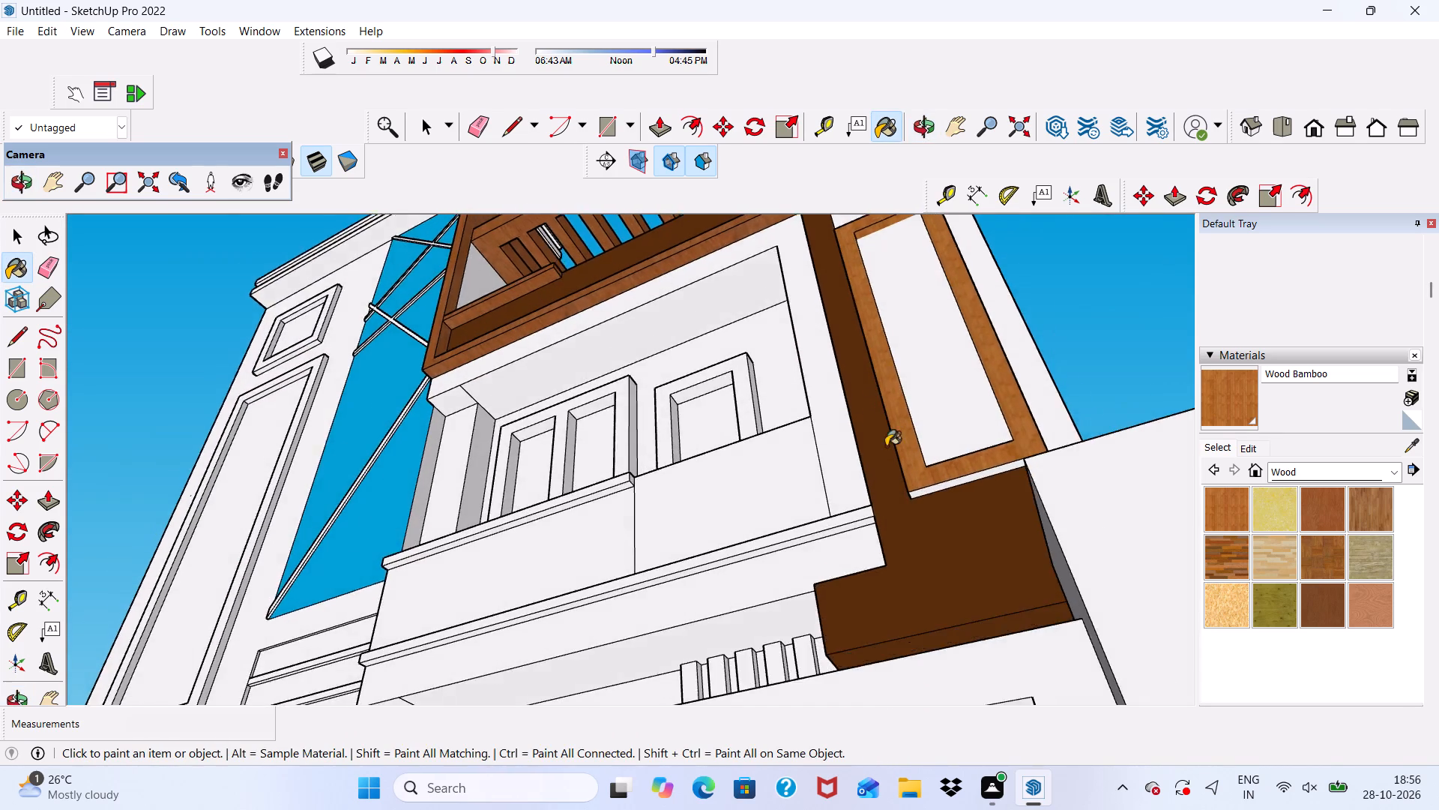
{"action": "scroll", "coordinate": [903, 499], "scroll_direction": "up", "scroll_amount": 10}
{"action": "left_click", "coordinate": [972, 459]}
{"action": "scroll", "coordinate": [892, 487], "scroll_direction": "down", "scroll_amount": 6}
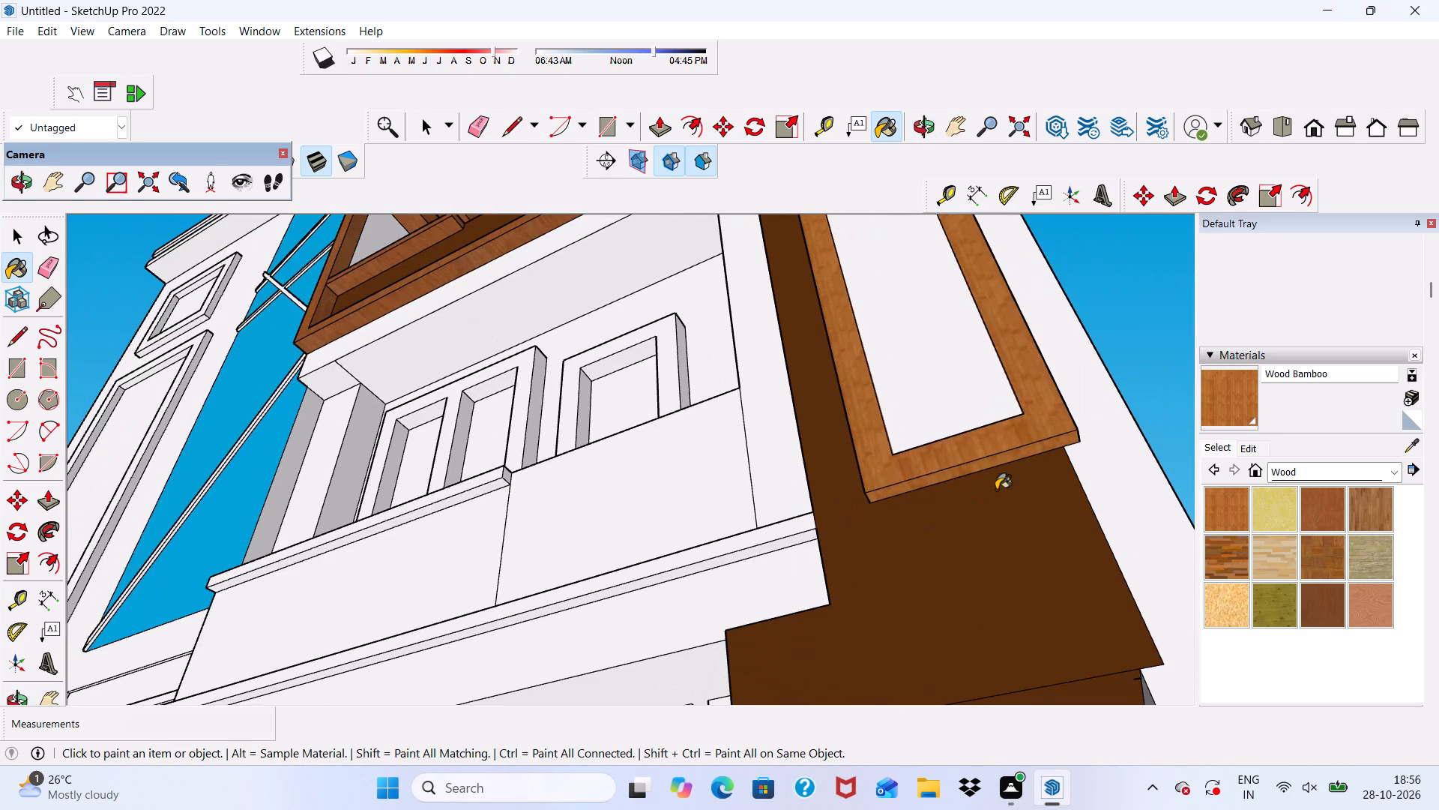
Paint the front face of the tall end wall beside the dark brown strip with Wood Veneer 02.
{"action": "middle_click_drag", "start_coordinate": [996, 490], "coordinate": [1060, 739]}
{"action": "scroll", "coordinate": [1006, 619], "scroll_direction": "up", "scroll_amount": 1}
{"action": "scroll", "coordinate": [919, 515], "scroll_direction": "down", "scroll_amount": 12}
{"action": "scroll", "coordinate": [961, 619], "scroll_direction": "up", "scroll_amount": 1}
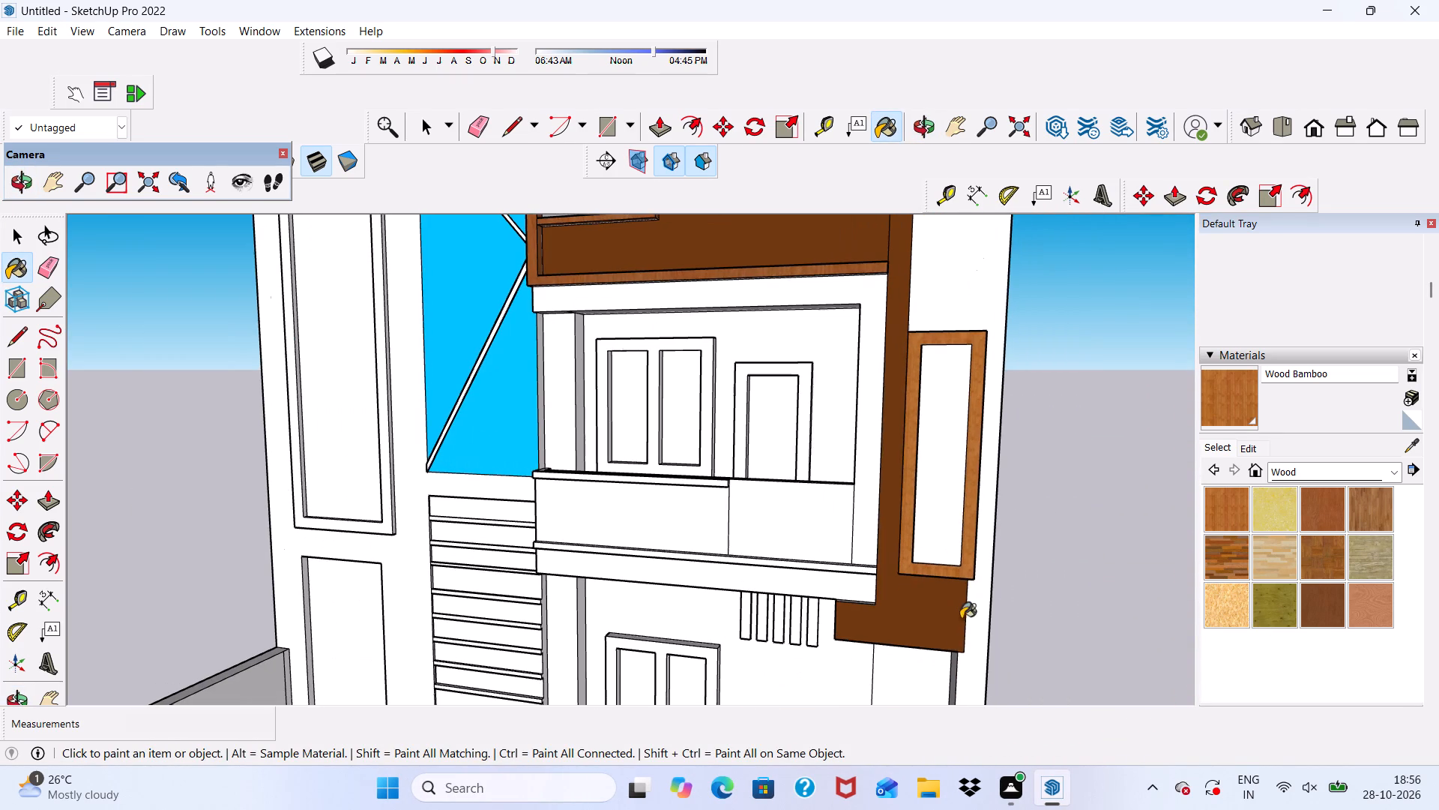
{"action": "middle_click_drag", "start_coordinate": [946, 716], "coordinate": [835, 793]}
{"action": "scroll", "coordinate": [890, 637], "scroll_direction": "down", "scroll_amount": 1}
{"action": "middle_click_drag", "start_coordinate": [961, 504], "coordinate": [919, 534]}
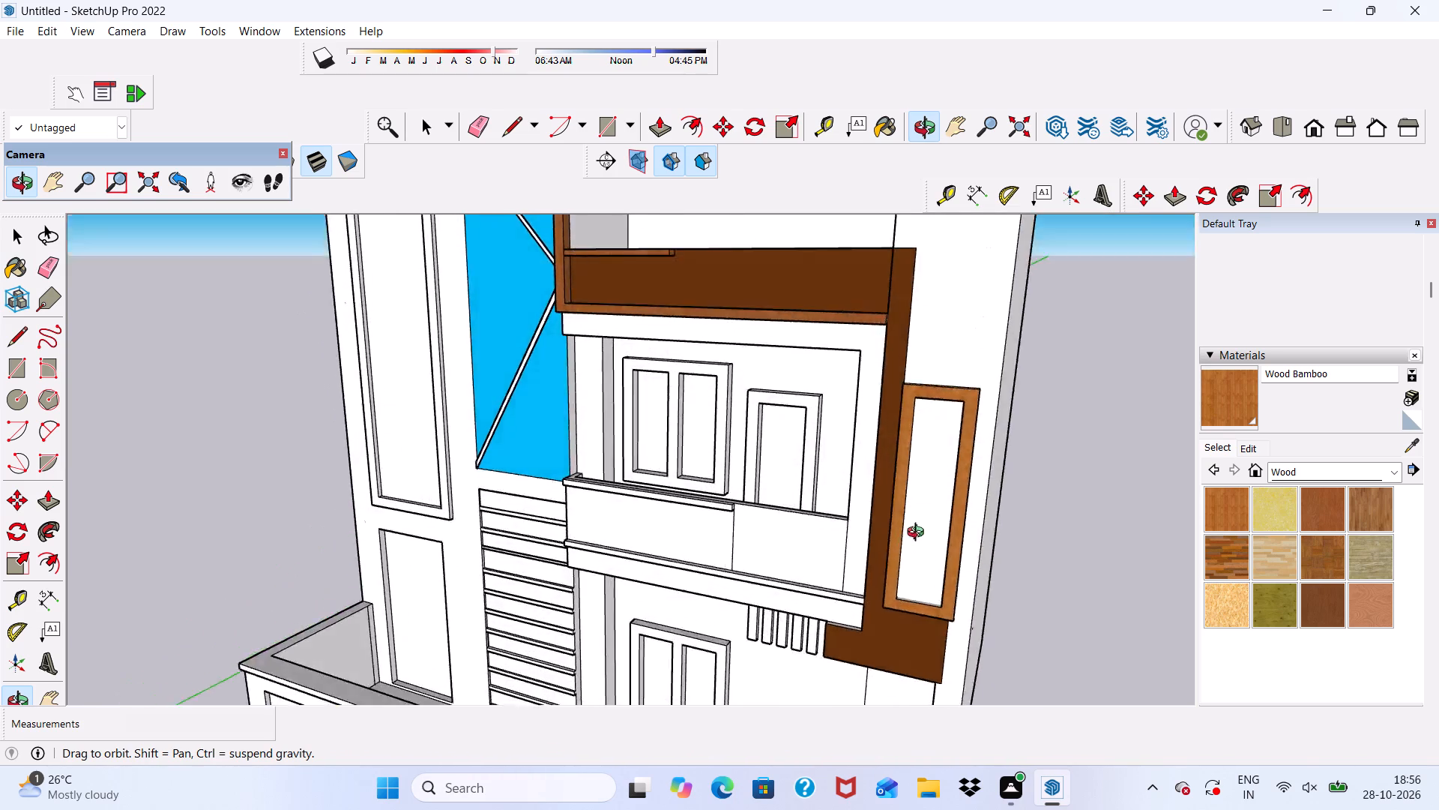
{"action": "middle_click_drag", "start_coordinate": [919, 534], "coordinate": [1078, 466]}
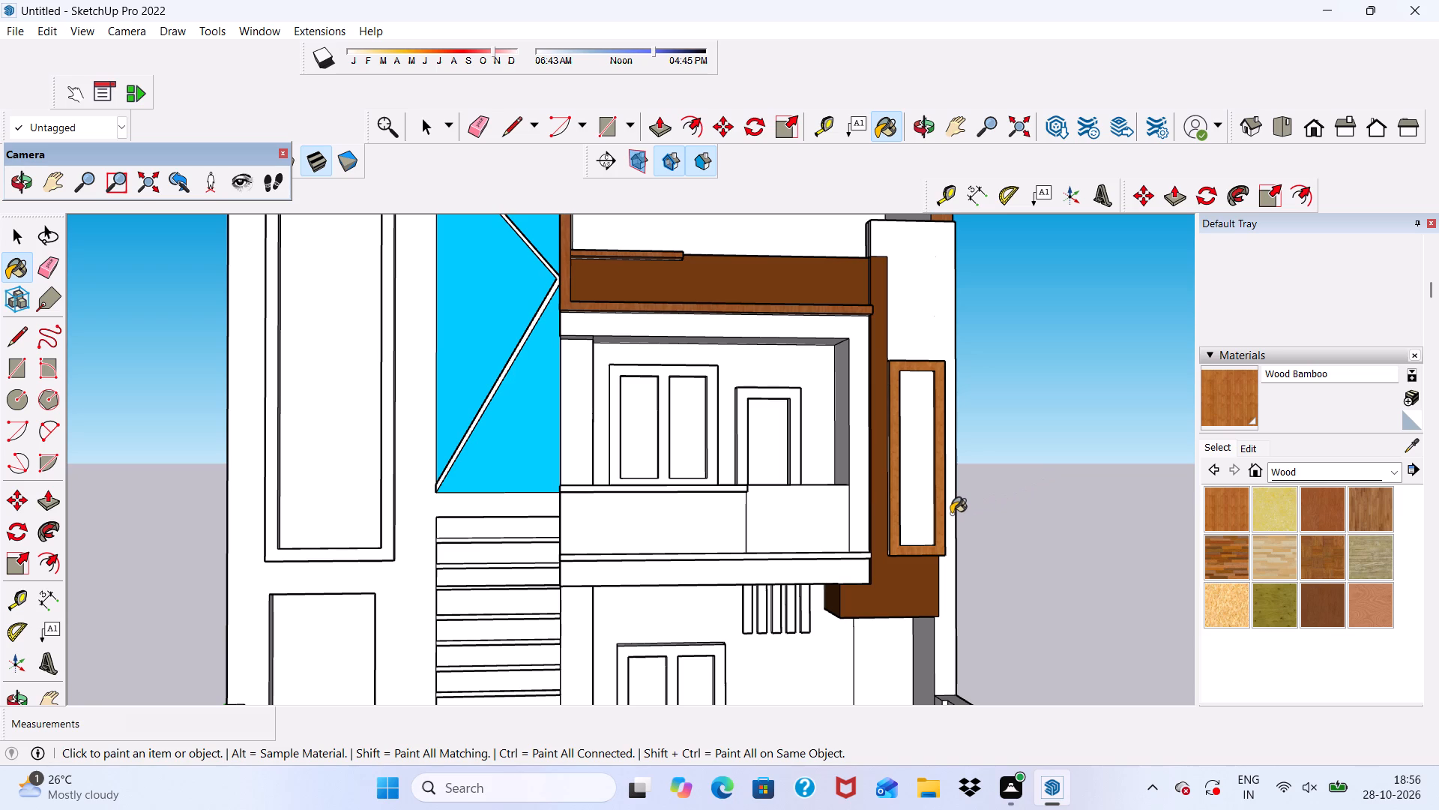
{"action": "key", "text": "space"}
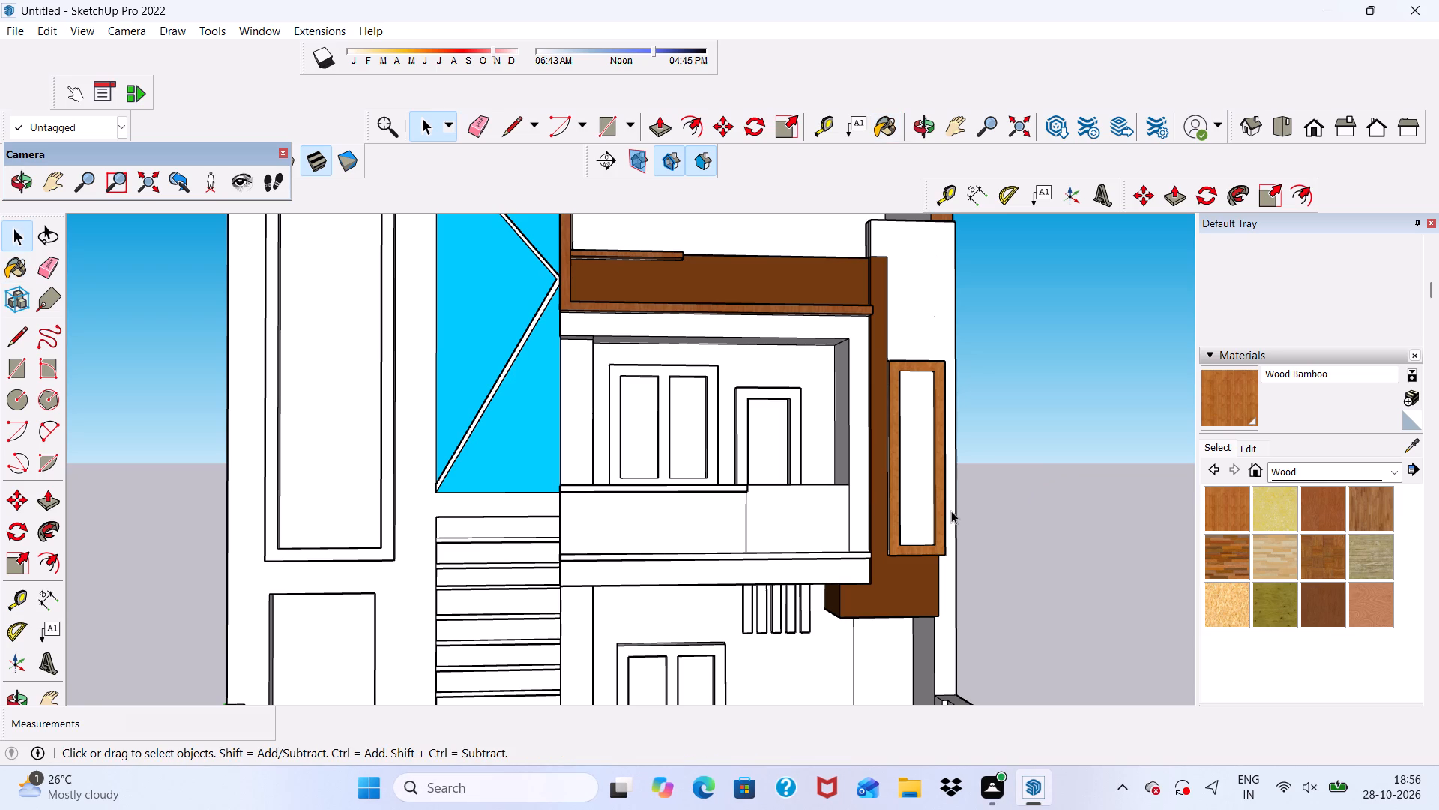
{"action": "left_click", "coordinate": [1381, 604]}
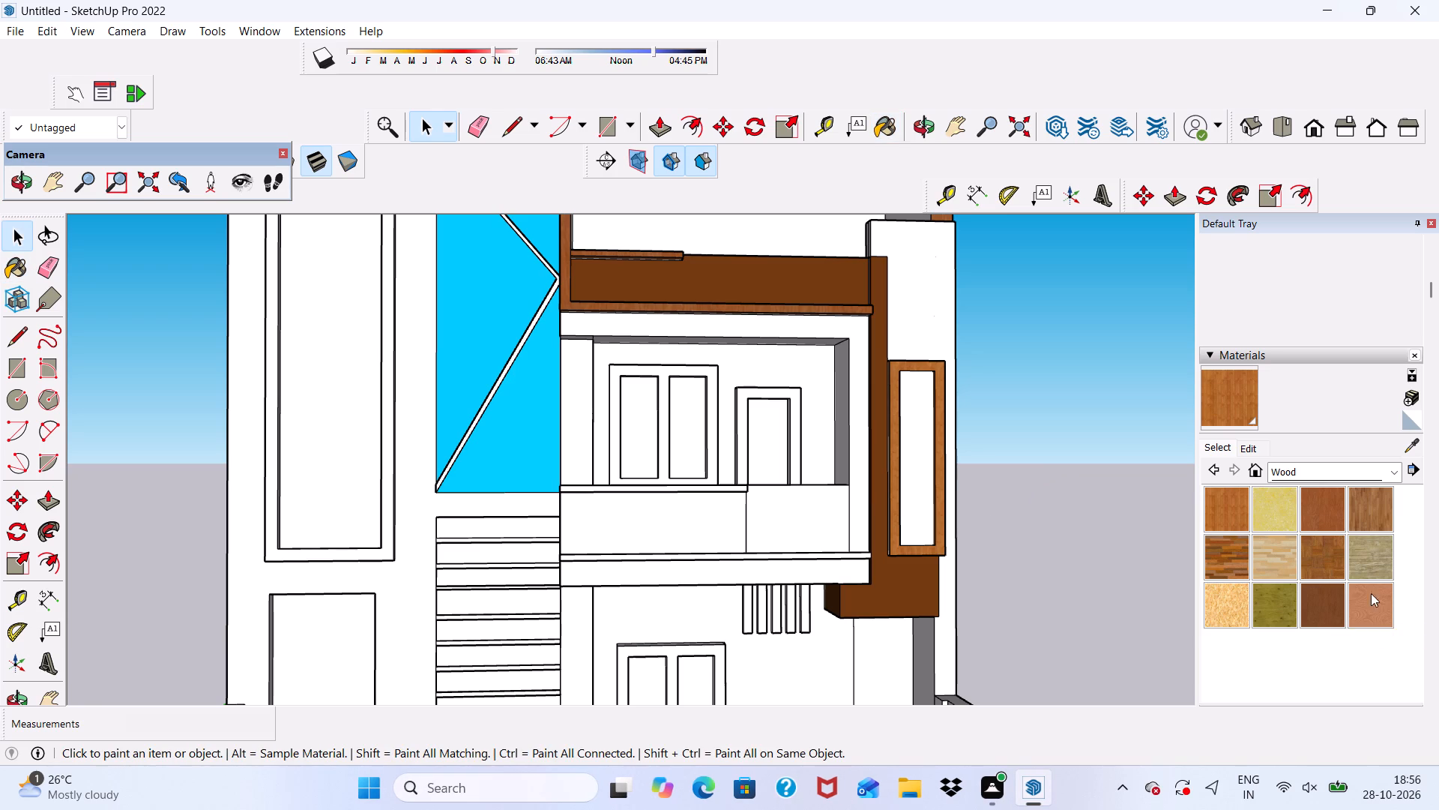
{"action": "scroll", "coordinate": [1047, 452], "scroll_direction": "up", "scroll_amount": 4}
{"action": "left_click", "coordinate": [886, 288]}
{"action": "scroll", "coordinate": [923, 370], "scroll_direction": "down", "scroll_amount": 2}
{"action": "middle_click_drag", "start_coordinate": [953, 418], "coordinate": [942, 429]}
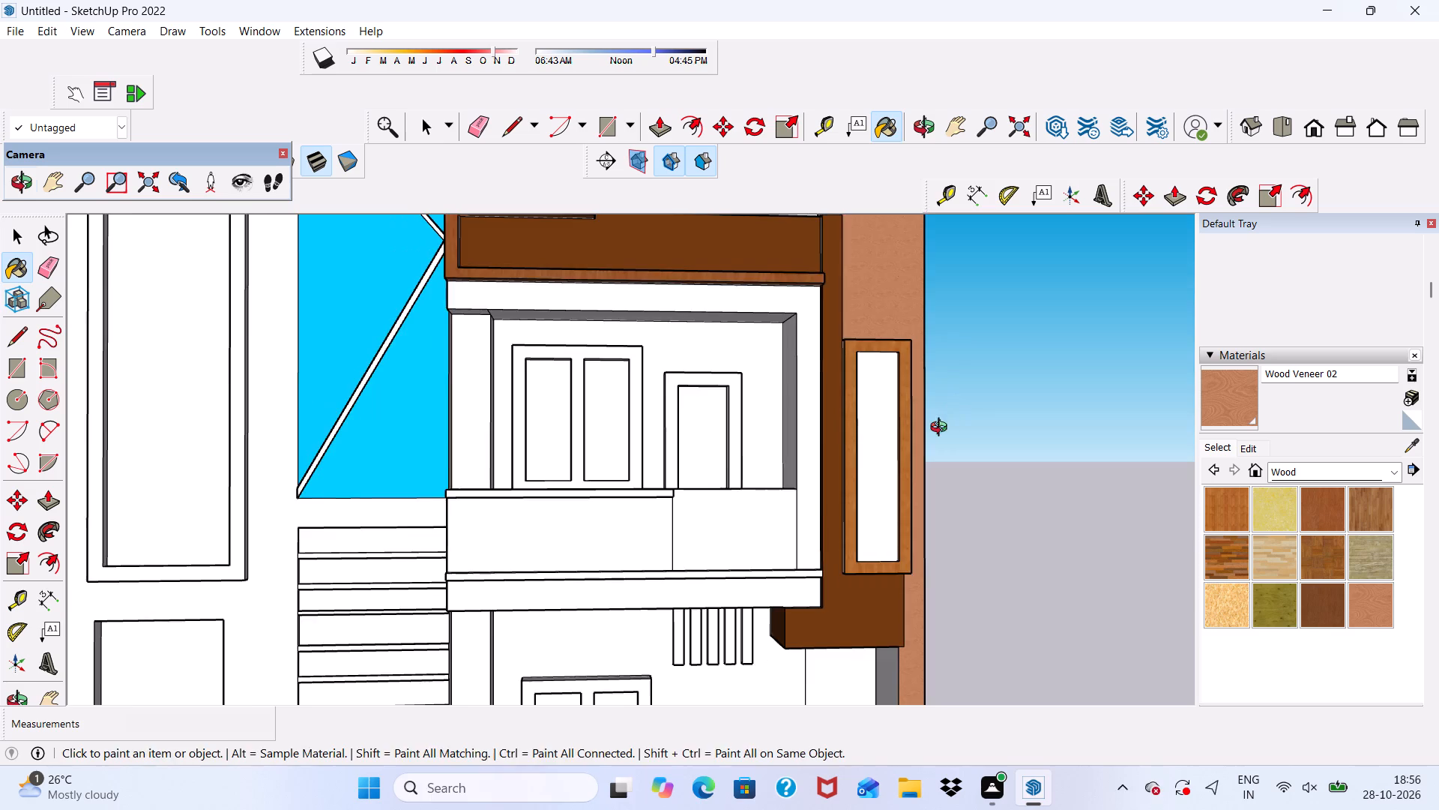
Paint the narrow side return below the dark brown block, beside the end wall, with Wood Veneer 02.
{"action": "middle_click_drag", "start_coordinate": [942, 429], "coordinate": [908, 409]}
{"action": "scroll", "coordinate": [968, 325], "scroll_direction": "up", "scroll_amount": 1}
{"action": "scroll", "coordinate": [955, 315], "scroll_direction": "down", "scroll_amount": 5}
{"action": "middle_click_drag", "start_coordinate": [878, 563], "coordinate": [960, 539]}
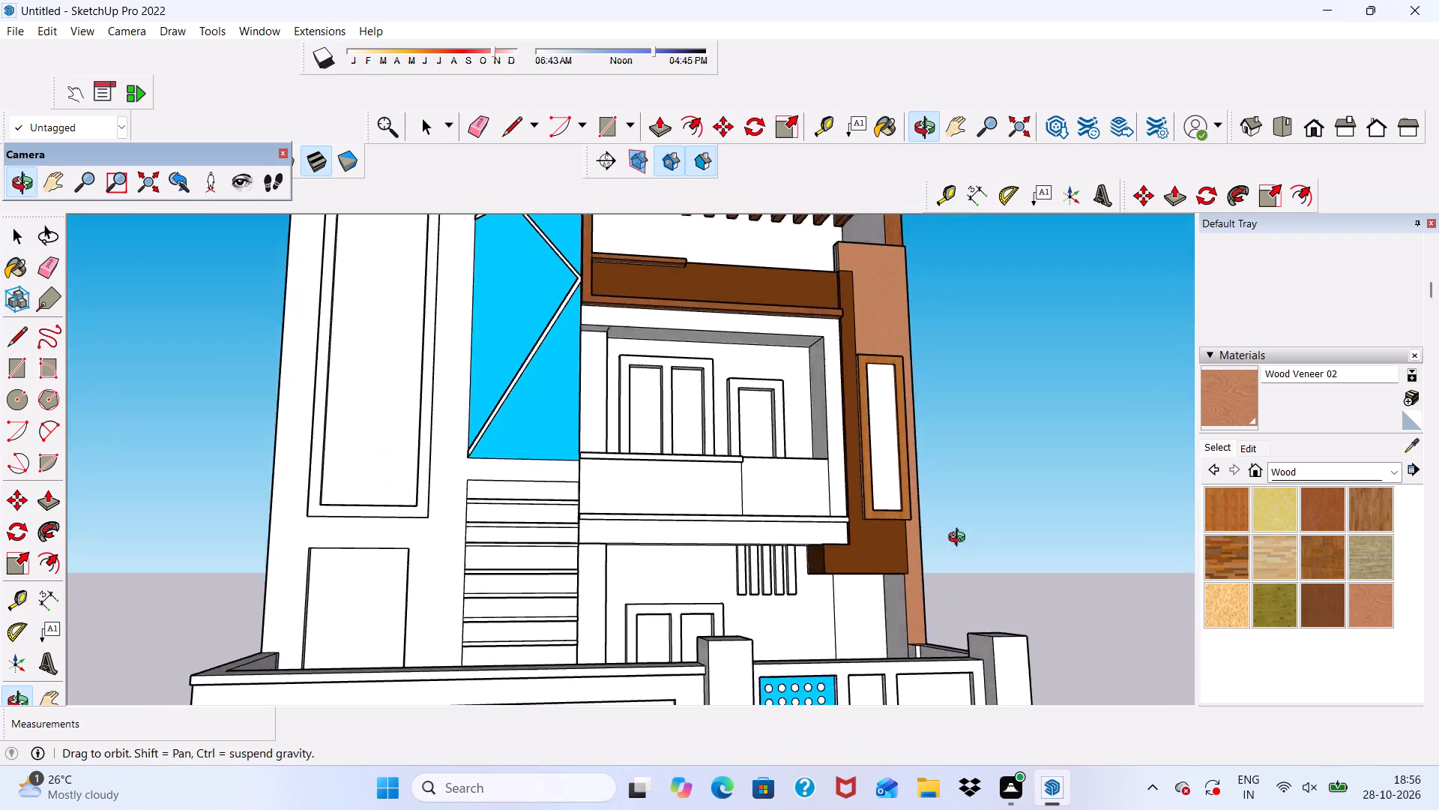
{"action": "middle_click_drag", "start_coordinate": [960, 539], "coordinate": [890, 622]}
{"action": "scroll", "coordinate": [883, 631], "scroll_direction": "up", "scroll_amount": 5}
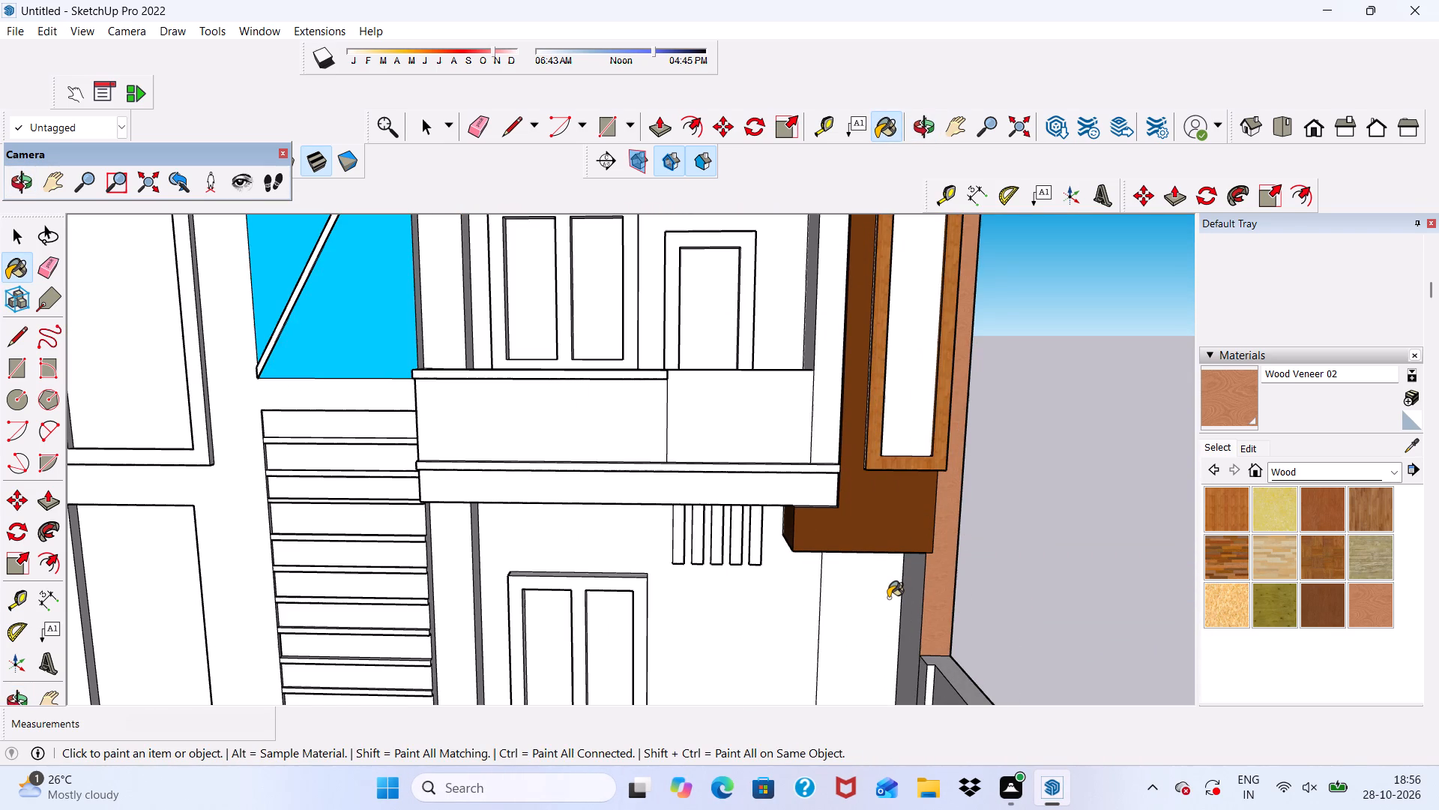
{"action": "scroll", "coordinate": [888, 598], "scroll_direction": "up", "scroll_amount": 3}
{"action": "left_click", "coordinate": [921, 617]}
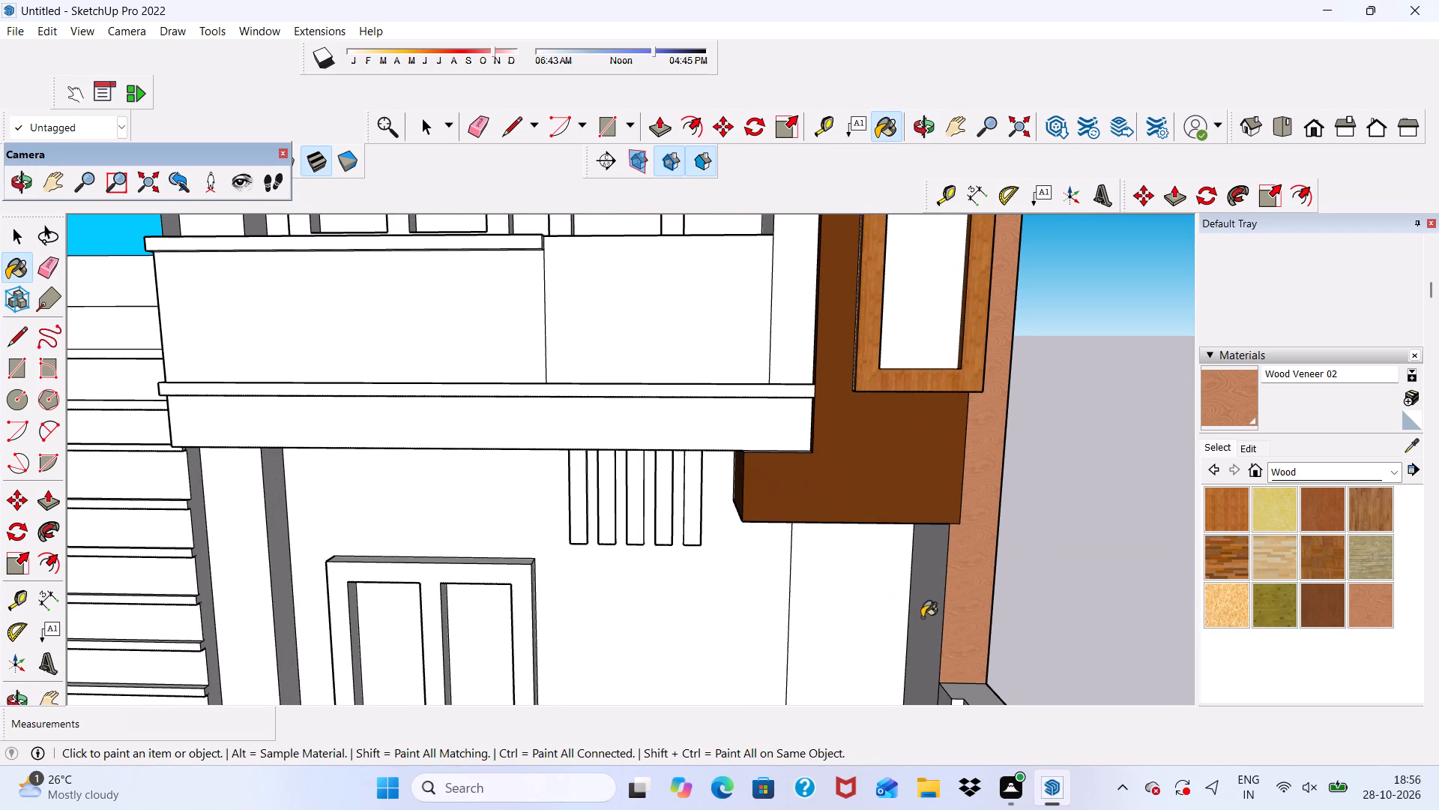
Paint the ground-floor wall face directly beneath the dark brown block with Wood Veneer 02.
{"action": "scroll", "coordinate": [906, 567], "scroll_direction": "down", "scroll_amount": 6}
{"action": "middle_click_drag", "start_coordinate": [927, 612], "coordinate": [565, 593]}
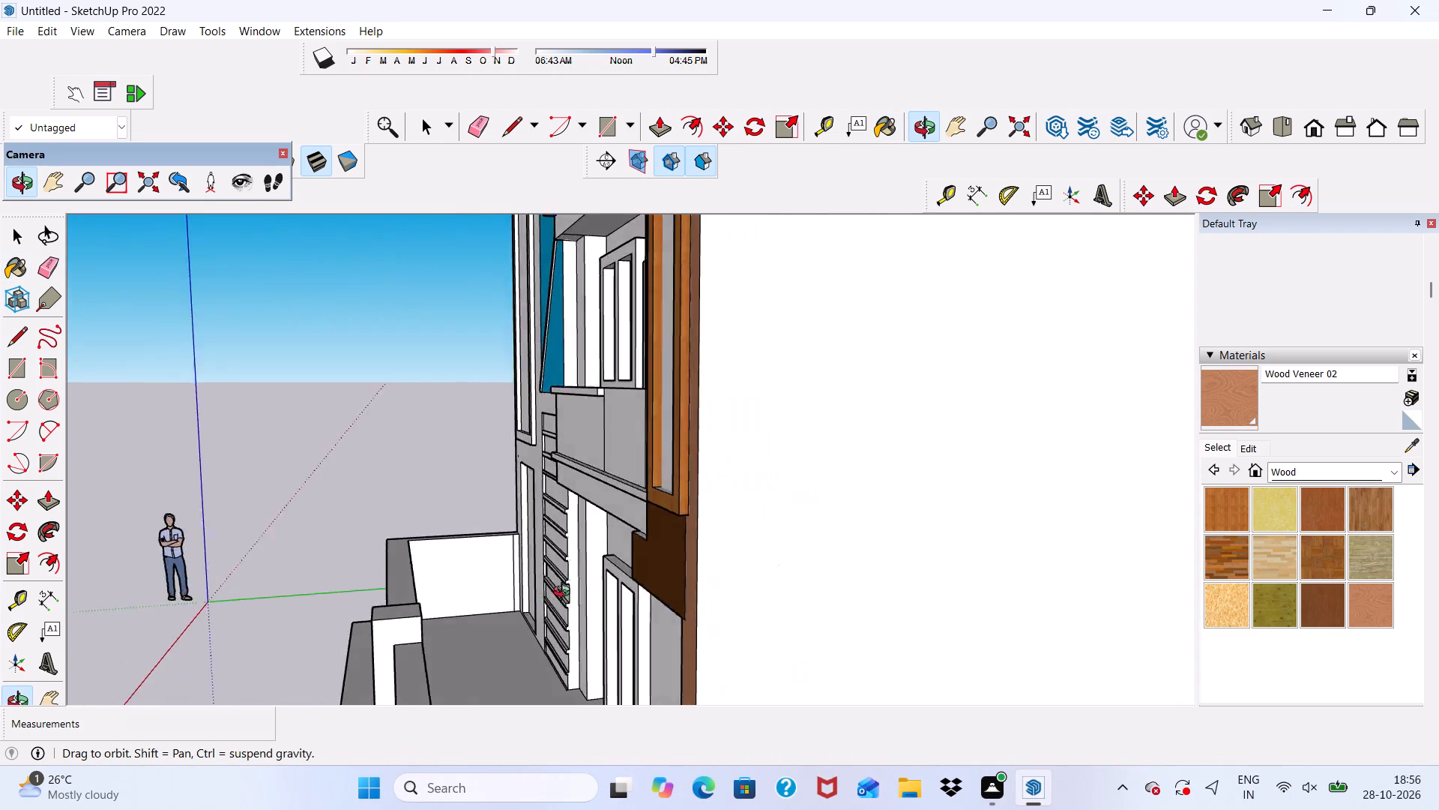
{"action": "middle_click_drag", "start_coordinate": [565, 593], "coordinate": [819, 620]}
{"action": "scroll", "coordinate": [849, 578], "scroll_direction": "down", "scroll_amount": 5}
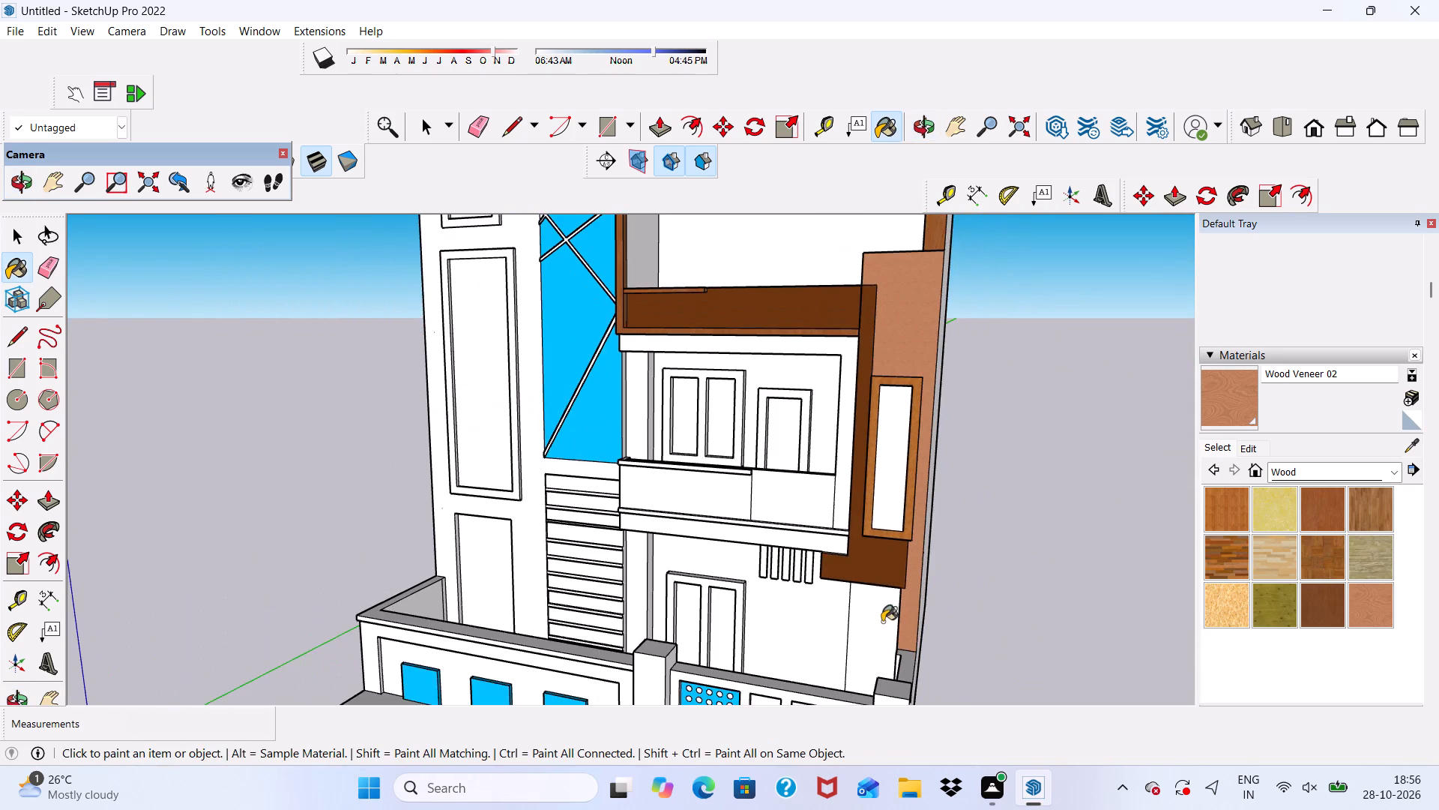
{"action": "middle_click_drag", "start_coordinate": [884, 615], "coordinate": [912, 571]}
{"action": "scroll", "coordinate": [912, 571], "scroll_direction": "up", "scroll_amount": 8}
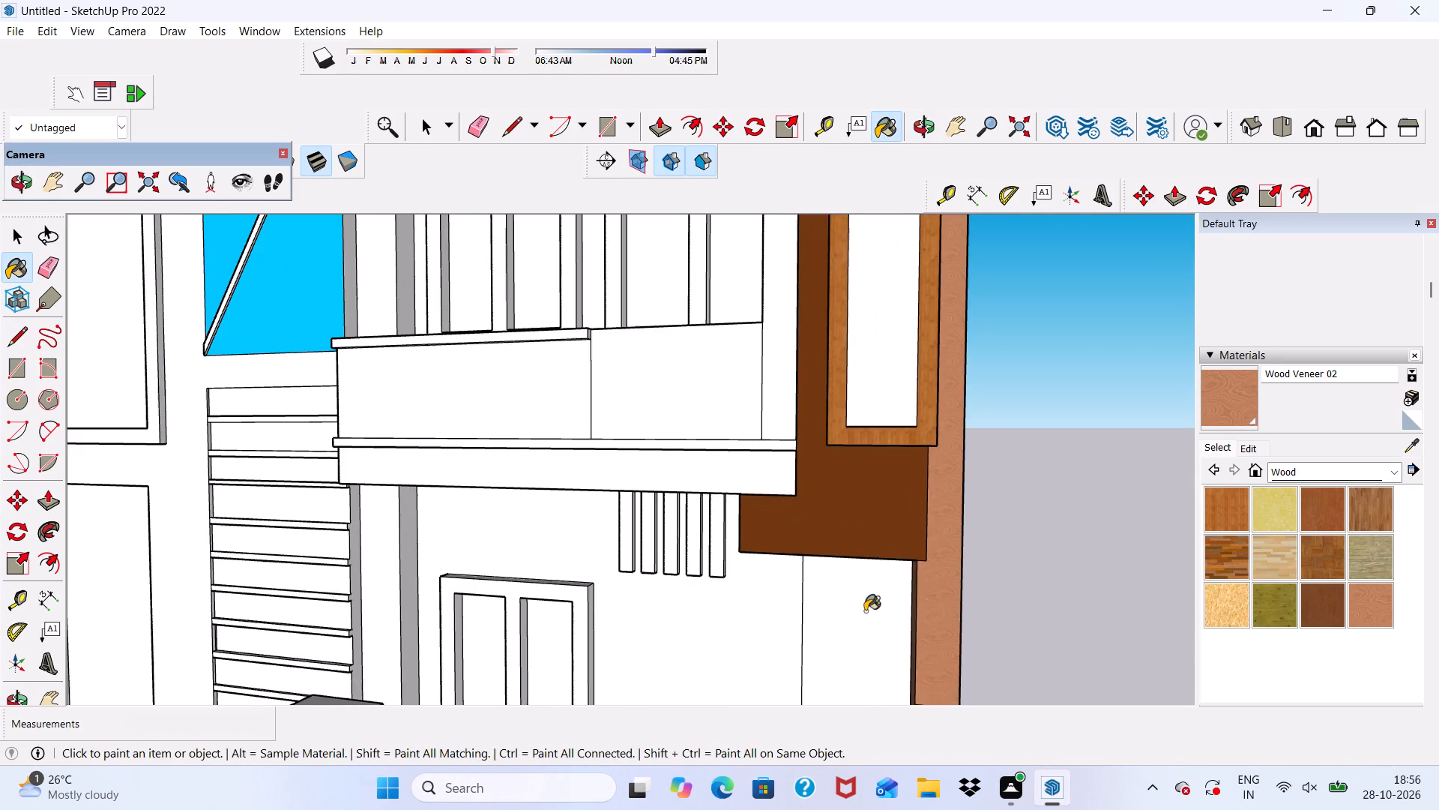
{"action": "left_click", "coordinate": [864, 612]}
{"action": "scroll", "coordinate": [861, 609], "scroll_direction": "down", "scroll_amount": 4}
{"action": "middle_click_drag", "start_coordinate": [881, 626], "coordinate": [1051, 589]}
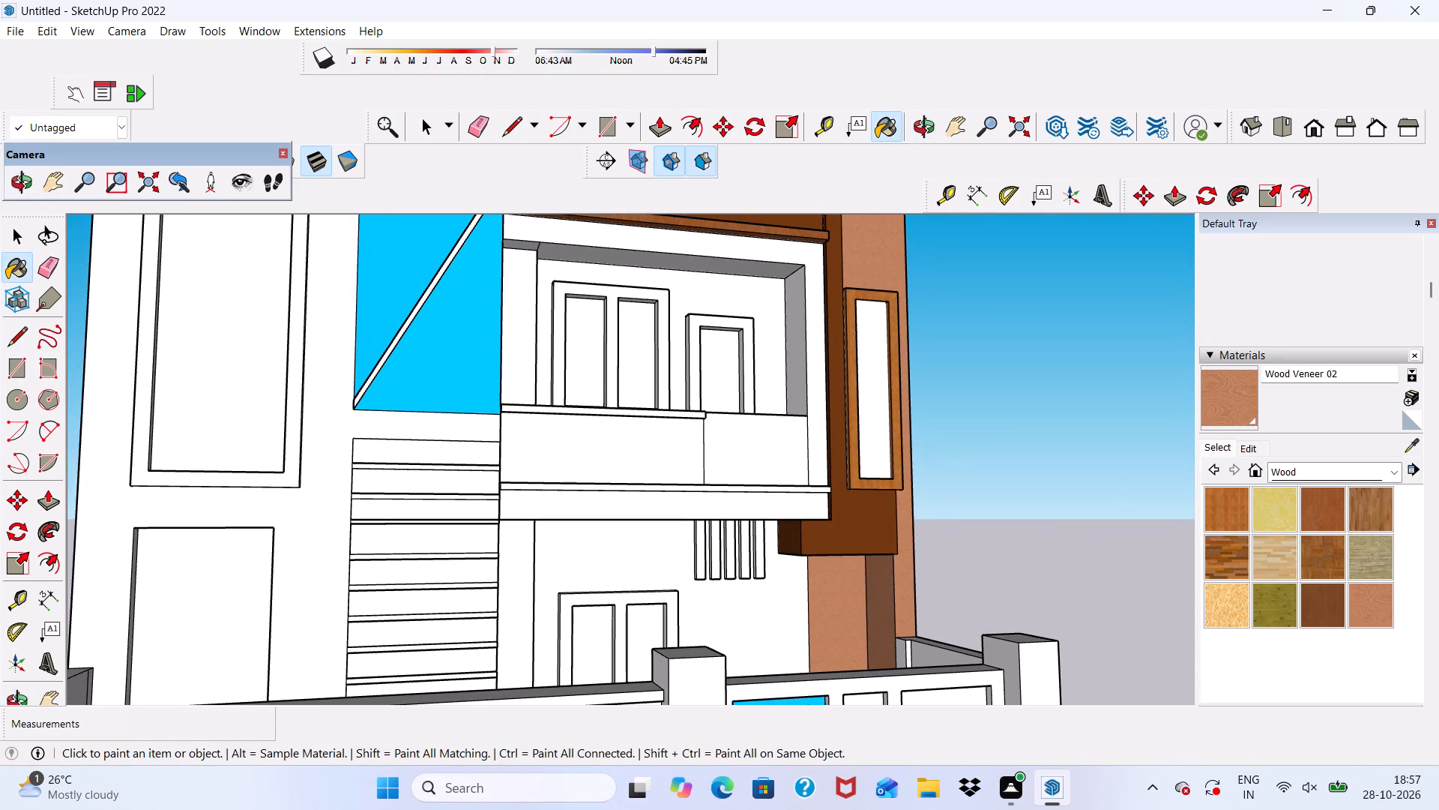
Paint the two inner edge faces and the top face of the end wall's upper section with Wood Veneer 02.
{"action": "scroll", "coordinate": [980, 481], "scroll_direction": "down", "scroll_amount": 2}
{"action": "middle_click_drag", "start_coordinate": [961, 500], "coordinate": [1020, 660]}
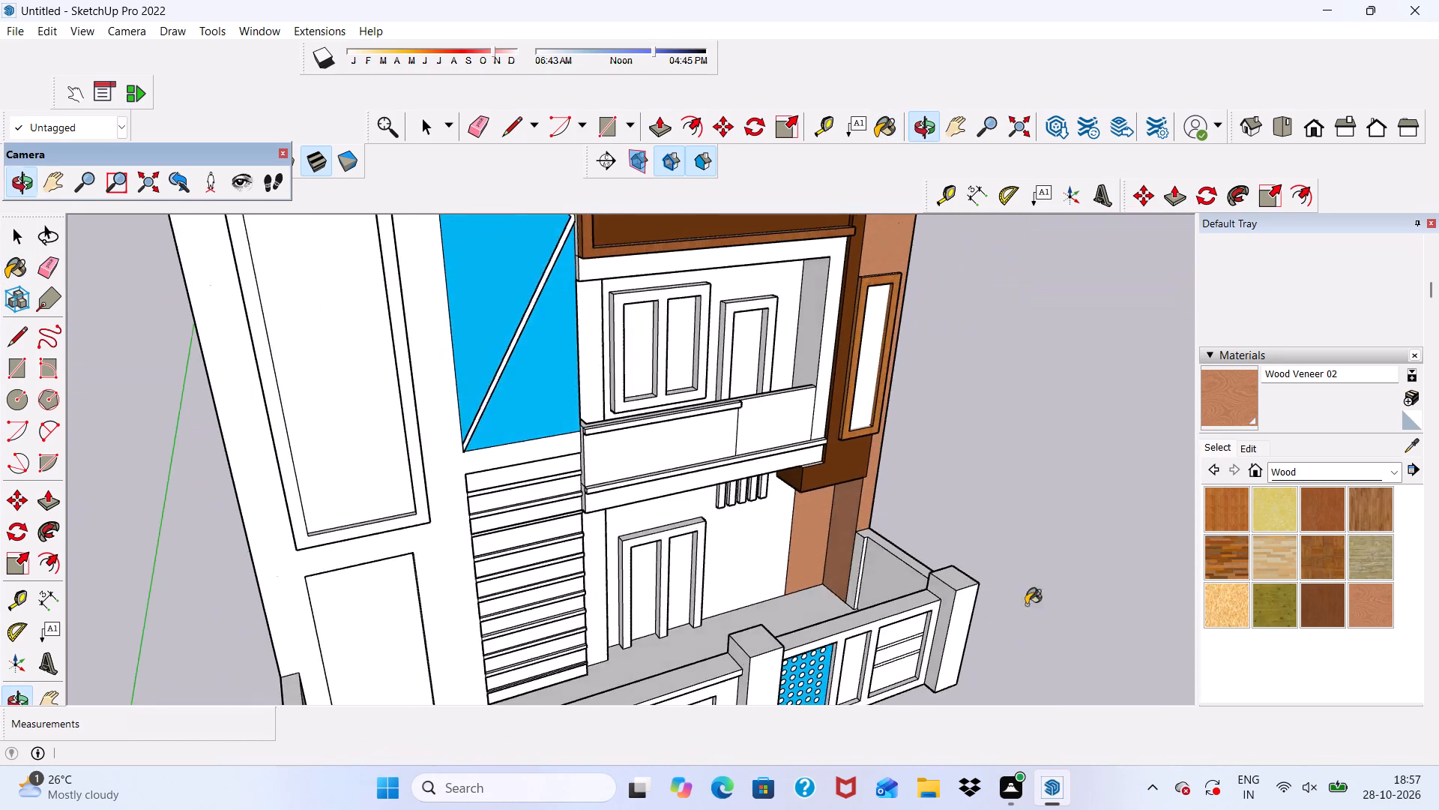
{"action": "scroll", "coordinate": [947, 518], "scroll_direction": "down", "scroll_amount": 8}
{"action": "scroll", "coordinate": [878, 357], "scroll_direction": "up", "scroll_amount": 11}
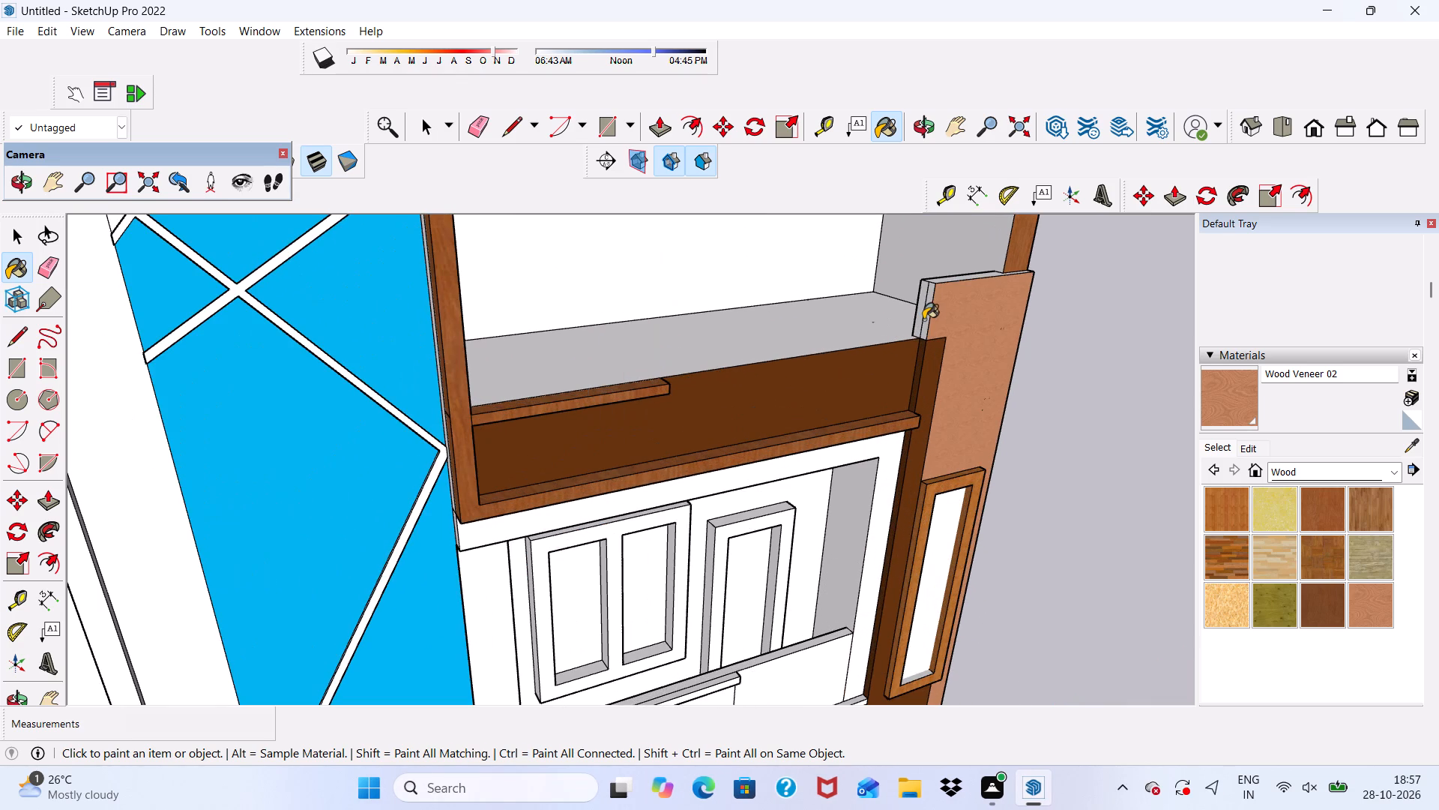
{"action": "scroll", "coordinate": [925, 322], "scroll_direction": "up", "scroll_amount": 7}
{"action": "scroll", "coordinate": [881, 256], "scroll_direction": "up", "scroll_amount": 4}
{"action": "left_click", "coordinate": [938, 275]}
{"action": "left_click", "coordinate": [954, 300]}
{"action": "scroll", "coordinate": [953, 317], "scroll_direction": "down", "scroll_amount": 5}
{"action": "middle_click_drag", "start_coordinate": [998, 386], "coordinate": [863, 512]}
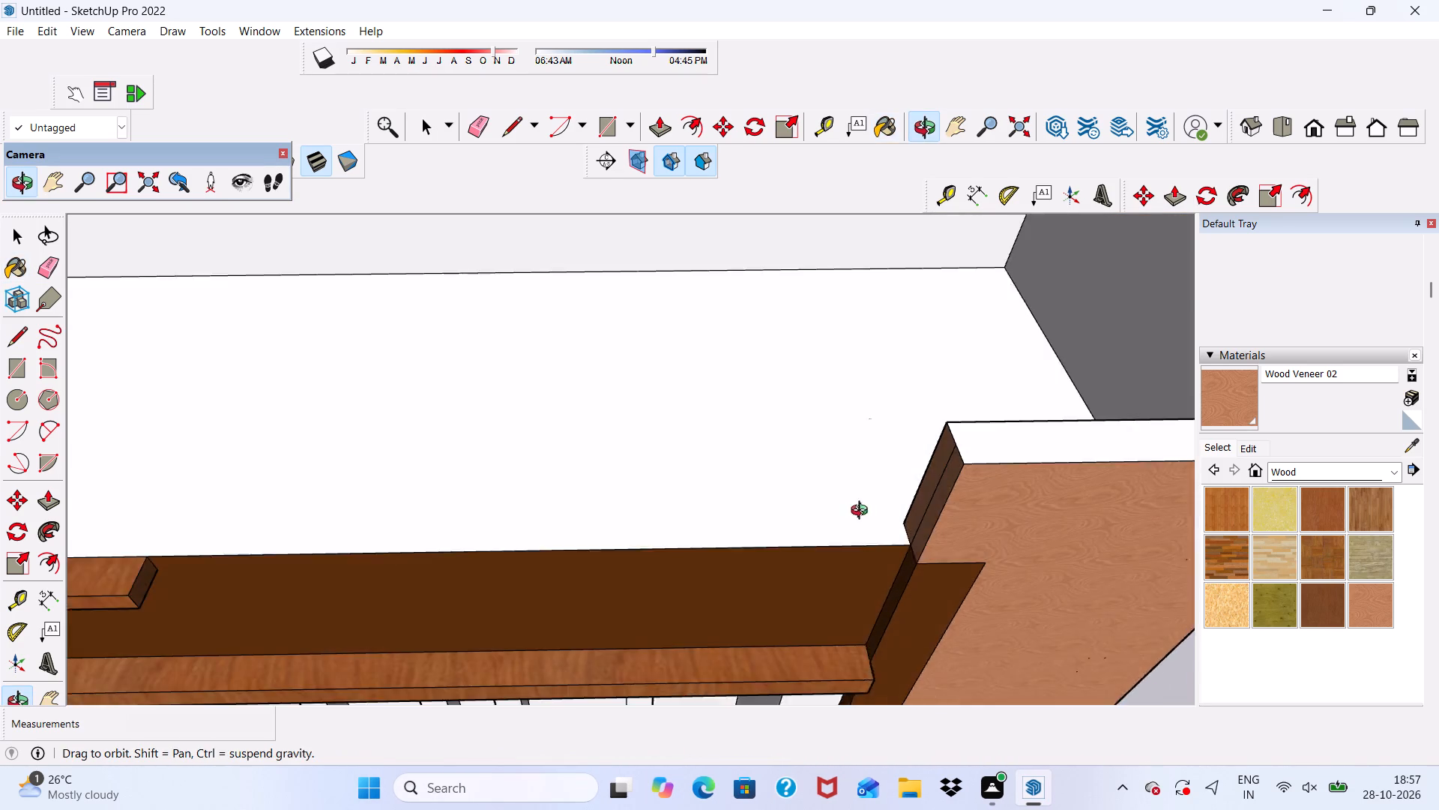
{"action": "middle_click_drag", "start_coordinate": [863, 512], "coordinate": [855, 509]}
{"action": "scroll", "coordinate": [968, 467], "scroll_direction": "up", "scroll_amount": 2}
{"action": "left_click", "coordinate": [987, 447]}
Paint the terrace-side face of the end wall's upper section with Wood Veneer 02.
{"action": "scroll", "coordinate": [803, 449], "scroll_direction": "down", "scroll_amount": 5}
{"action": "middle_click_drag", "start_coordinate": [1138, 483], "coordinate": [1438, 409]}
{"action": "middle_click_drag", "start_coordinate": [839, 391], "coordinate": [930, 364]}
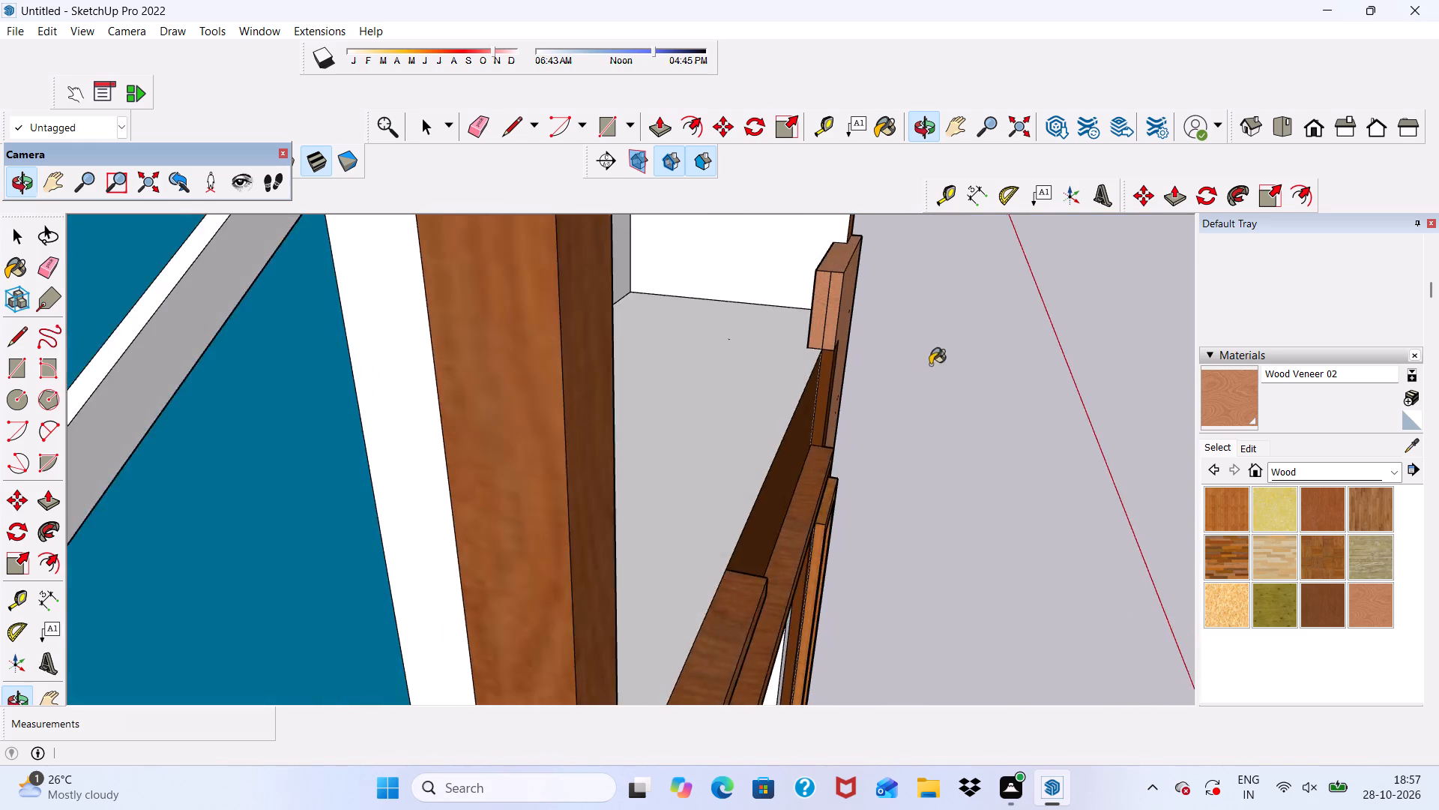
{"action": "scroll", "coordinate": [864, 297], "scroll_direction": "up", "scroll_amount": 10}
{"action": "middle_click_drag", "start_coordinate": [747, 286], "coordinate": [860, 313]}
{"action": "scroll", "coordinate": [860, 300], "scroll_direction": "up", "scroll_amount": 1}
{"action": "left_click", "coordinate": [860, 298]}
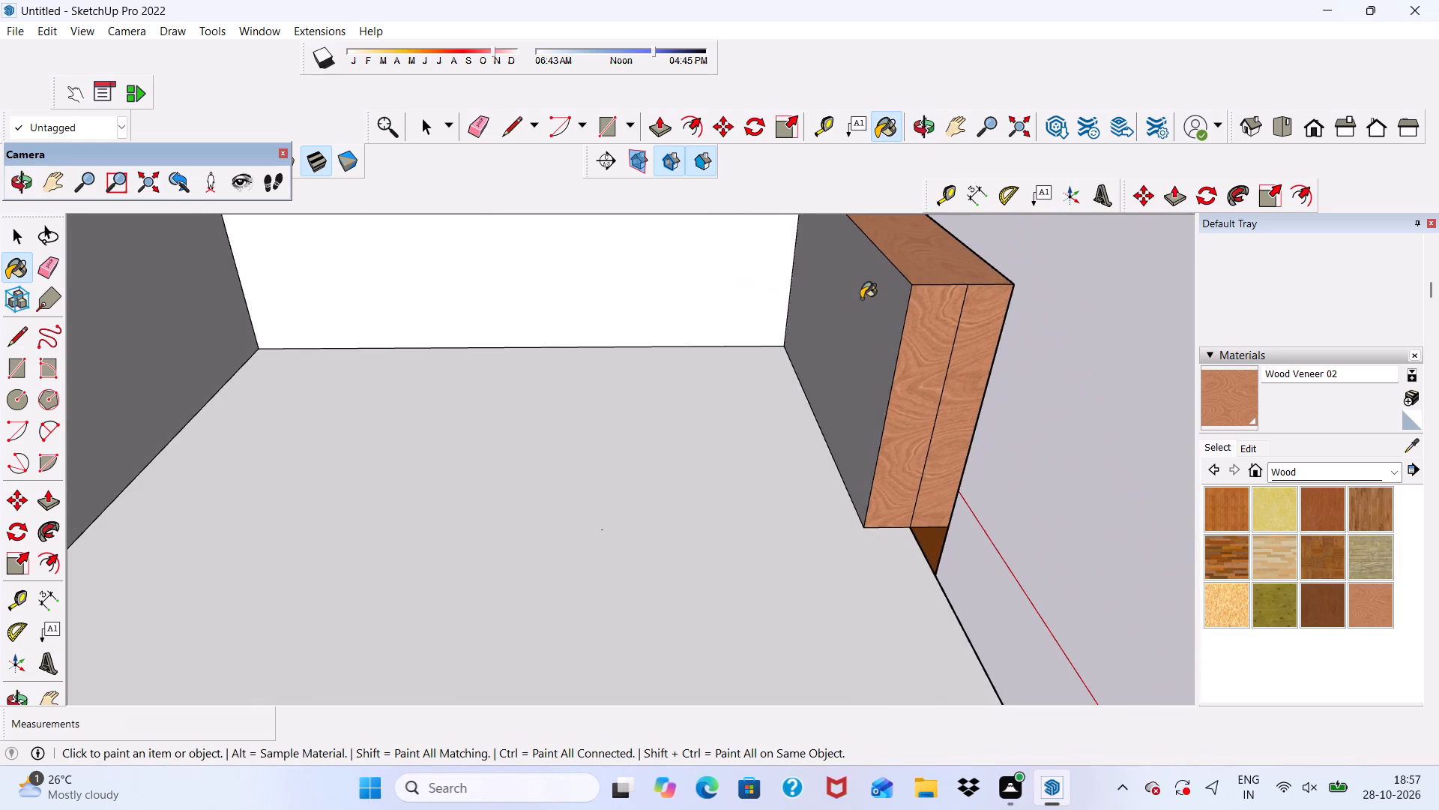
{"action": "scroll", "coordinate": [874, 337], "scroll_direction": "down", "scroll_amount": 2}
Erase the dividing line on the end wall's inner edge so its two faces merge into one.
{"action": "left_click", "coordinate": [477, 124]}
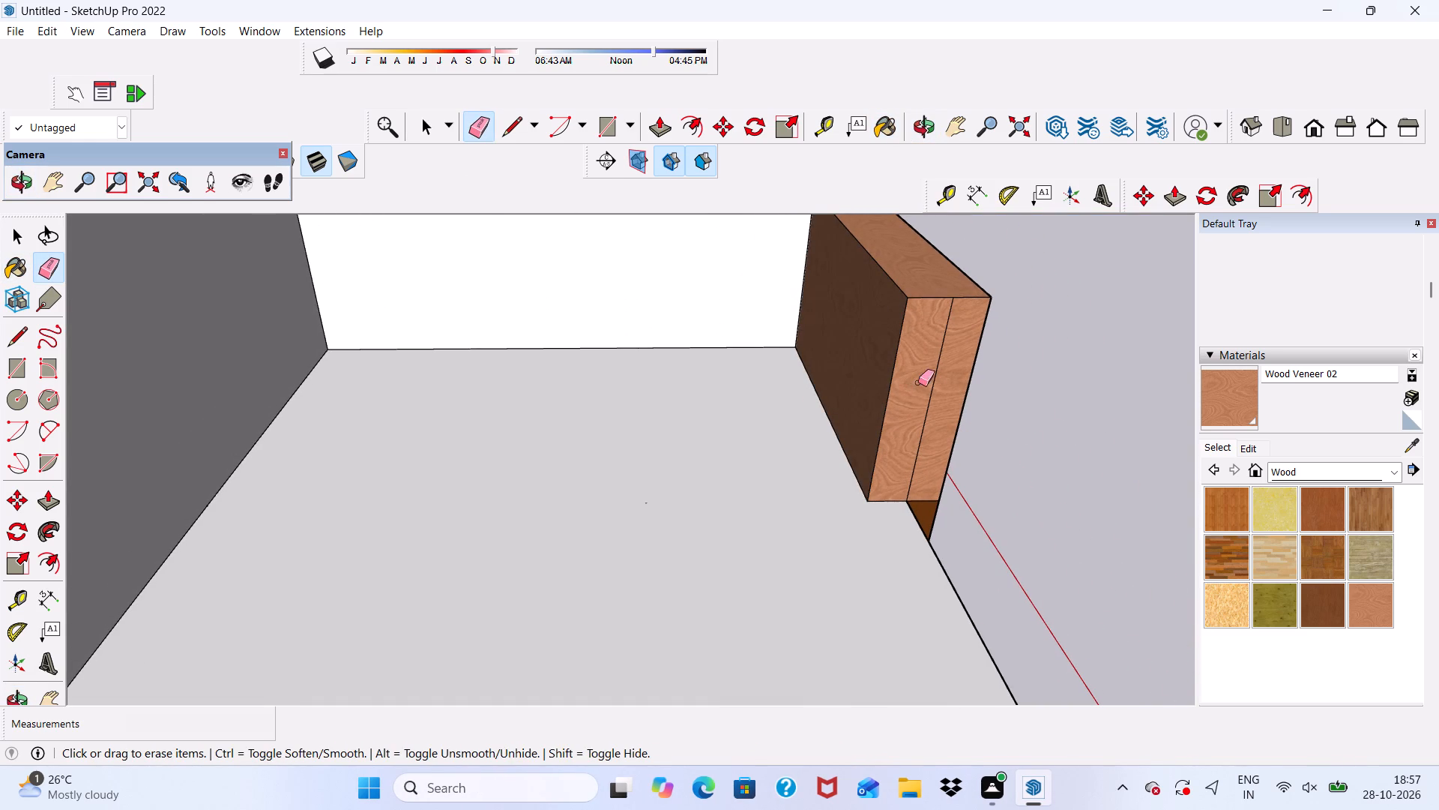
{"action": "left_click_drag", "start_coordinate": [918, 381], "coordinate": [931, 382]}
{"action": "left_click_drag", "start_coordinate": [919, 370], "coordinate": [943, 385]}
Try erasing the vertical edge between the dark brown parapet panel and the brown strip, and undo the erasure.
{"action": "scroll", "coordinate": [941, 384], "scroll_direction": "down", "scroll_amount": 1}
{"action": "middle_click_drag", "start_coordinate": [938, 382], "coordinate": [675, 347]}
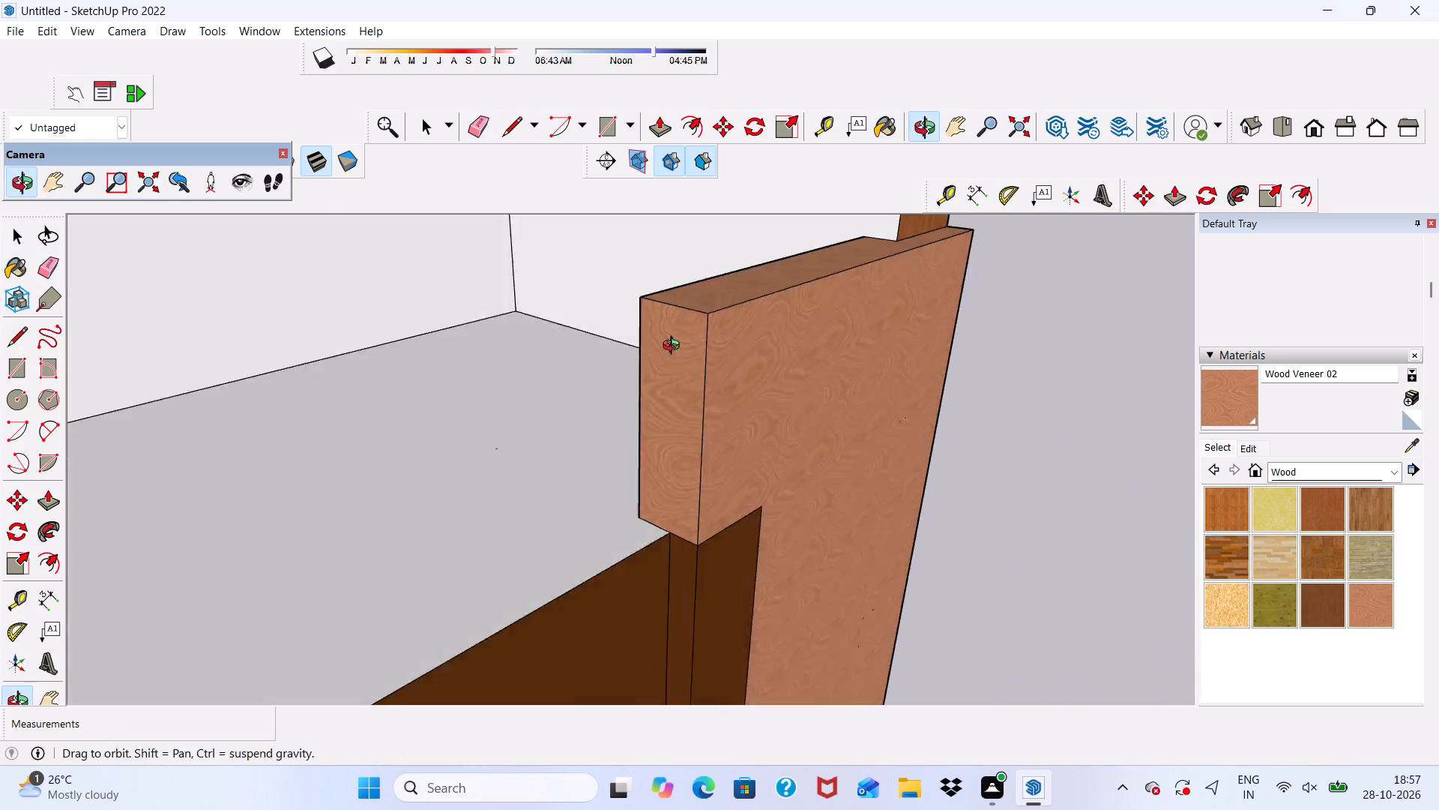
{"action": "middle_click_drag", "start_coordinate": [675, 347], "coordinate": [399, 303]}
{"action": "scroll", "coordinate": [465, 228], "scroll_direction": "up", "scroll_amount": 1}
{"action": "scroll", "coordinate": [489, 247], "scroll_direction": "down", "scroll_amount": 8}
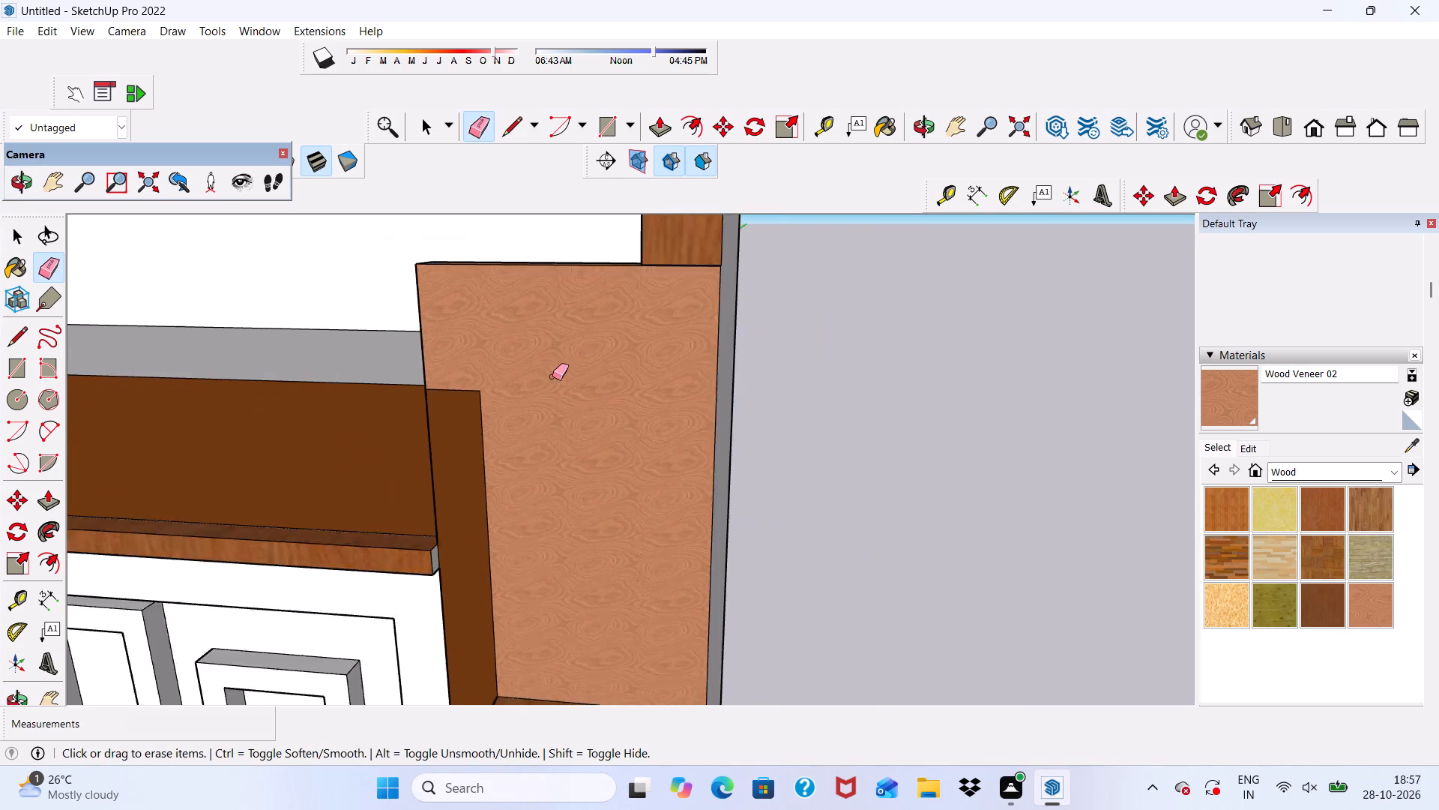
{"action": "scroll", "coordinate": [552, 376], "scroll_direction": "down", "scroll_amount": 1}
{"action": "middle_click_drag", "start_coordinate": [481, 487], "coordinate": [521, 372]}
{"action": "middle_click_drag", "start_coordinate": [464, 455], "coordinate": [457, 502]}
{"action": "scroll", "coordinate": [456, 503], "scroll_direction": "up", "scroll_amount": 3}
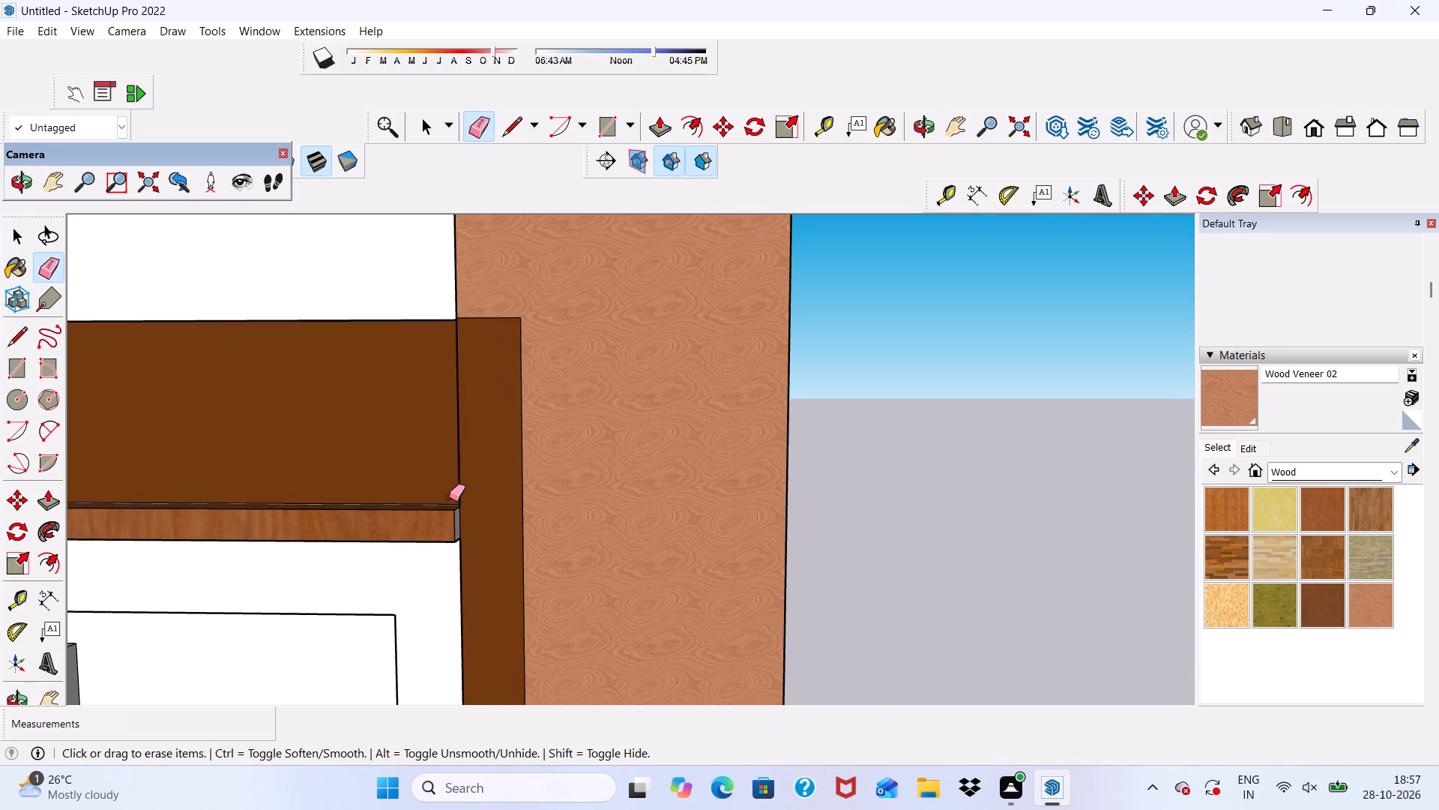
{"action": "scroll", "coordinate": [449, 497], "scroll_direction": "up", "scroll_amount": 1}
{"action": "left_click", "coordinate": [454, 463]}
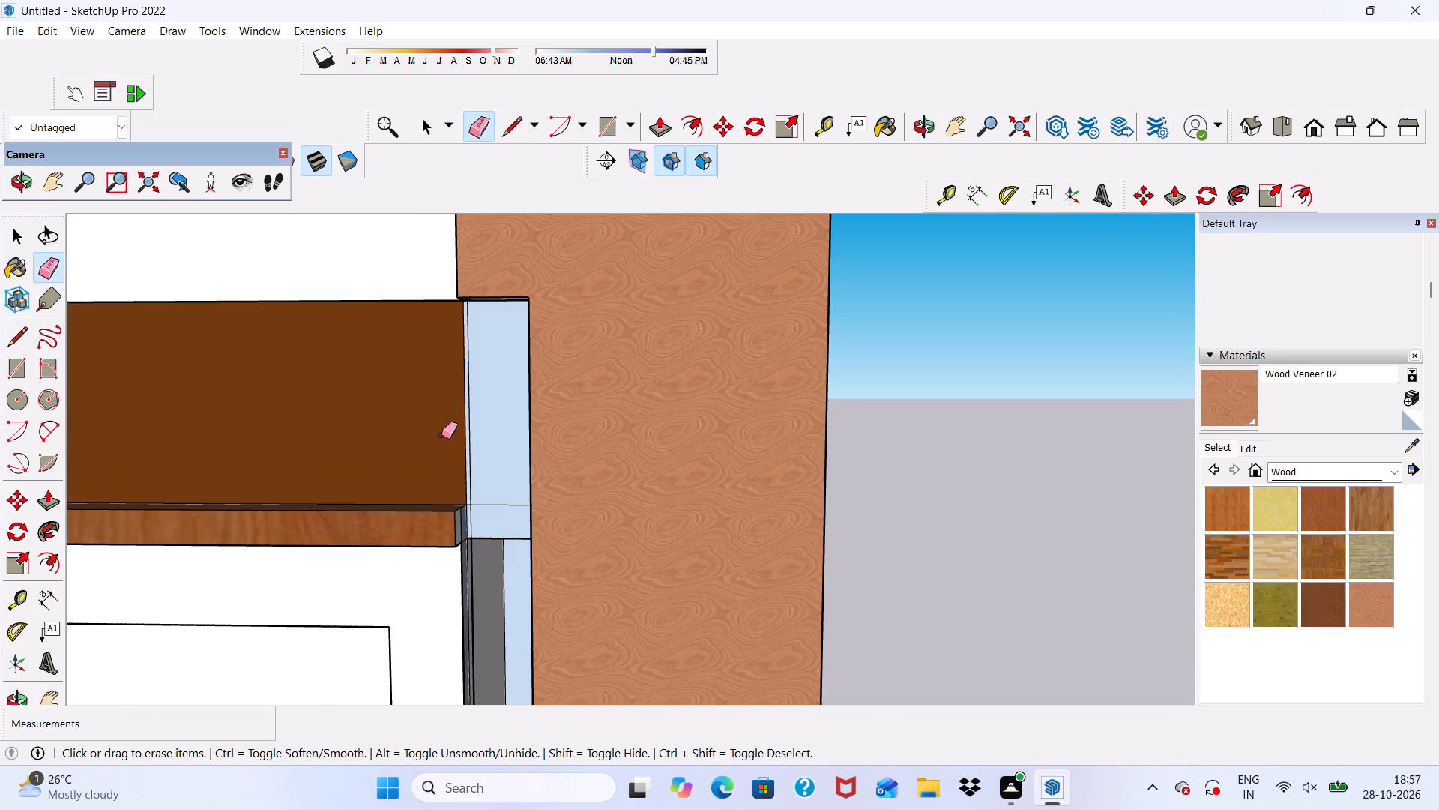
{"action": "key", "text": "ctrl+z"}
Inspect the dark brown parapet panel and its junction with the brown strip and the veneered end wall.
{"action": "key", "text": "space"}
{"action": "scroll", "coordinate": [486, 423], "scroll_direction": "down", "scroll_amount": 3}
{"action": "middle_click_drag", "start_coordinate": [573, 466], "coordinate": [761, 463]}
{"action": "scroll", "coordinate": [855, 454], "scroll_direction": "up", "scroll_amount": 4}
{"action": "scroll", "coordinate": [471, 395], "scroll_direction": "down", "scroll_amount": 10}
{"action": "scroll", "coordinate": [474, 438], "scroll_direction": "up", "scroll_amount": 9}
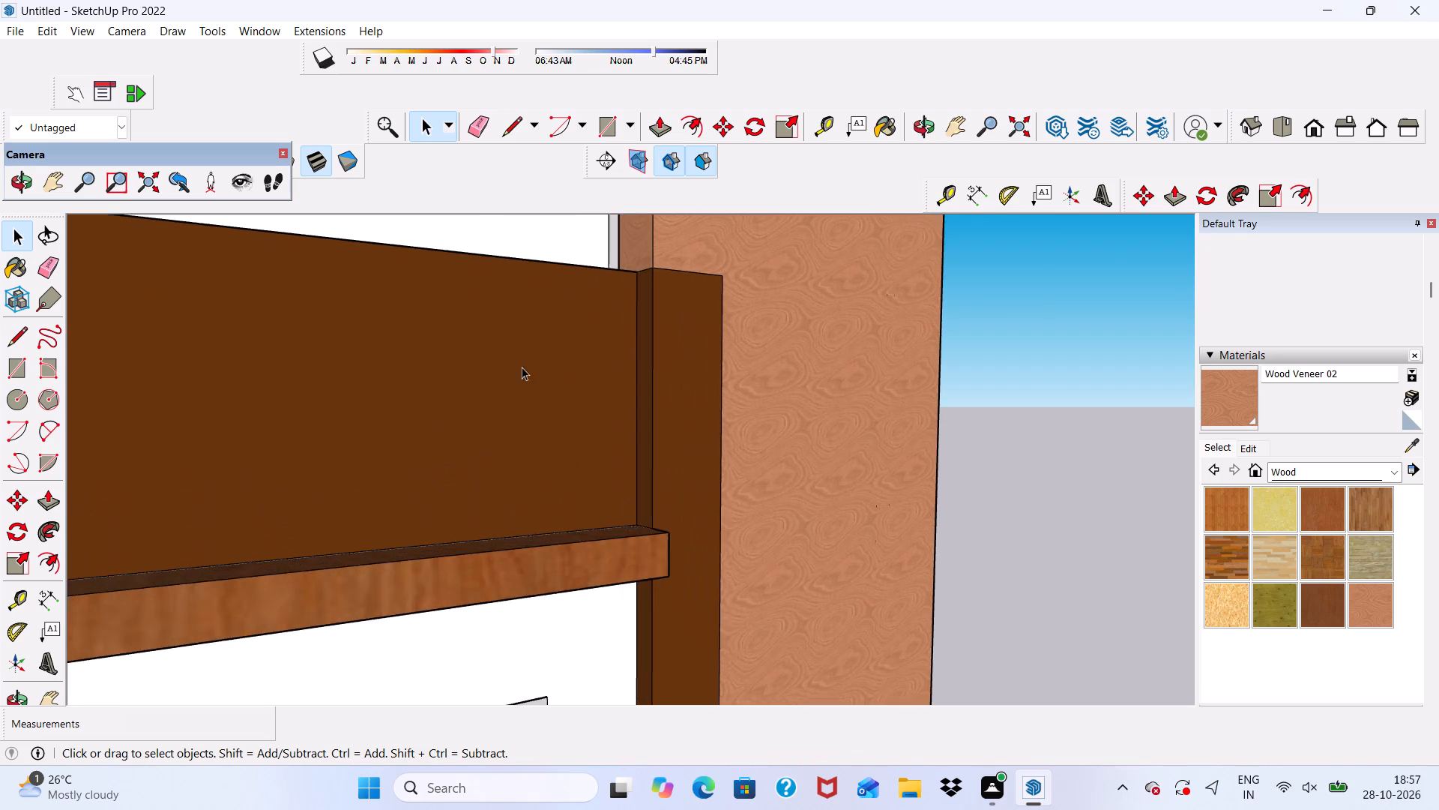
{"action": "scroll", "coordinate": [522, 367], "scroll_direction": "up", "scroll_amount": 4}
{"action": "left_click", "coordinate": [546, 368]}
{"action": "scroll", "coordinate": [561, 389], "scroll_direction": "down", "scroll_amount": 11}
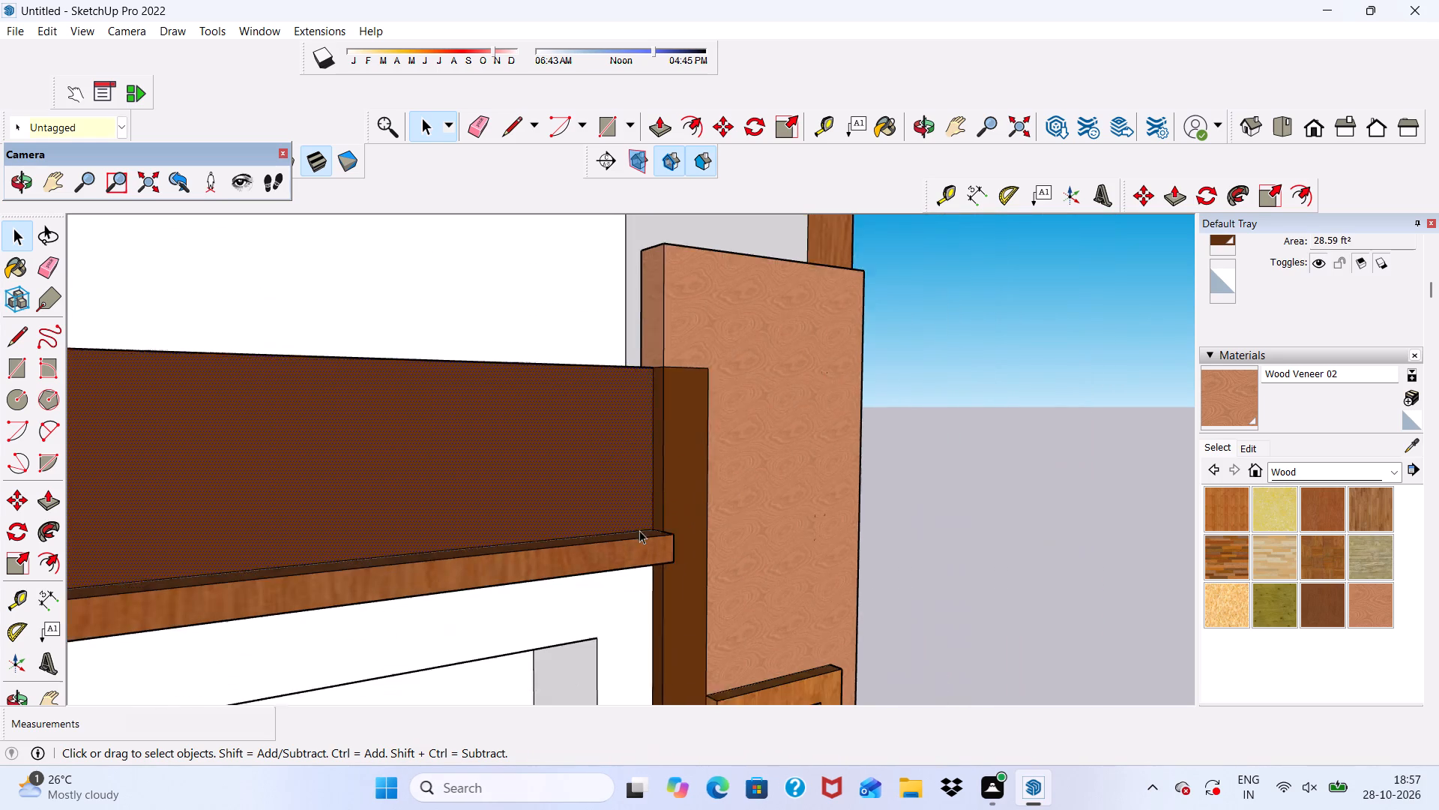
{"action": "left_click", "coordinate": [974, 421]}
Paint the unpainted end face of the ledge below the dark brown parapet panel with Wood Cherry Original.
{"action": "scroll", "coordinate": [970, 428], "scroll_direction": "down", "scroll_amount": 3}
{"action": "middle_click_drag", "start_coordinate": [970, 445], "coordinate": [665, 394]}
{"action": "scroll", "coordinate": [662, 395], "scroll_direction": "up", "scroll_amount": 1}
{"action": "scroll", "coordinate": [667, 364], "scroll_direction": "down", "scroll_amount": 6}
{"action": "middle_click_drag", "start_coordinate": [672, 489], "coordinate": [647, 439]}
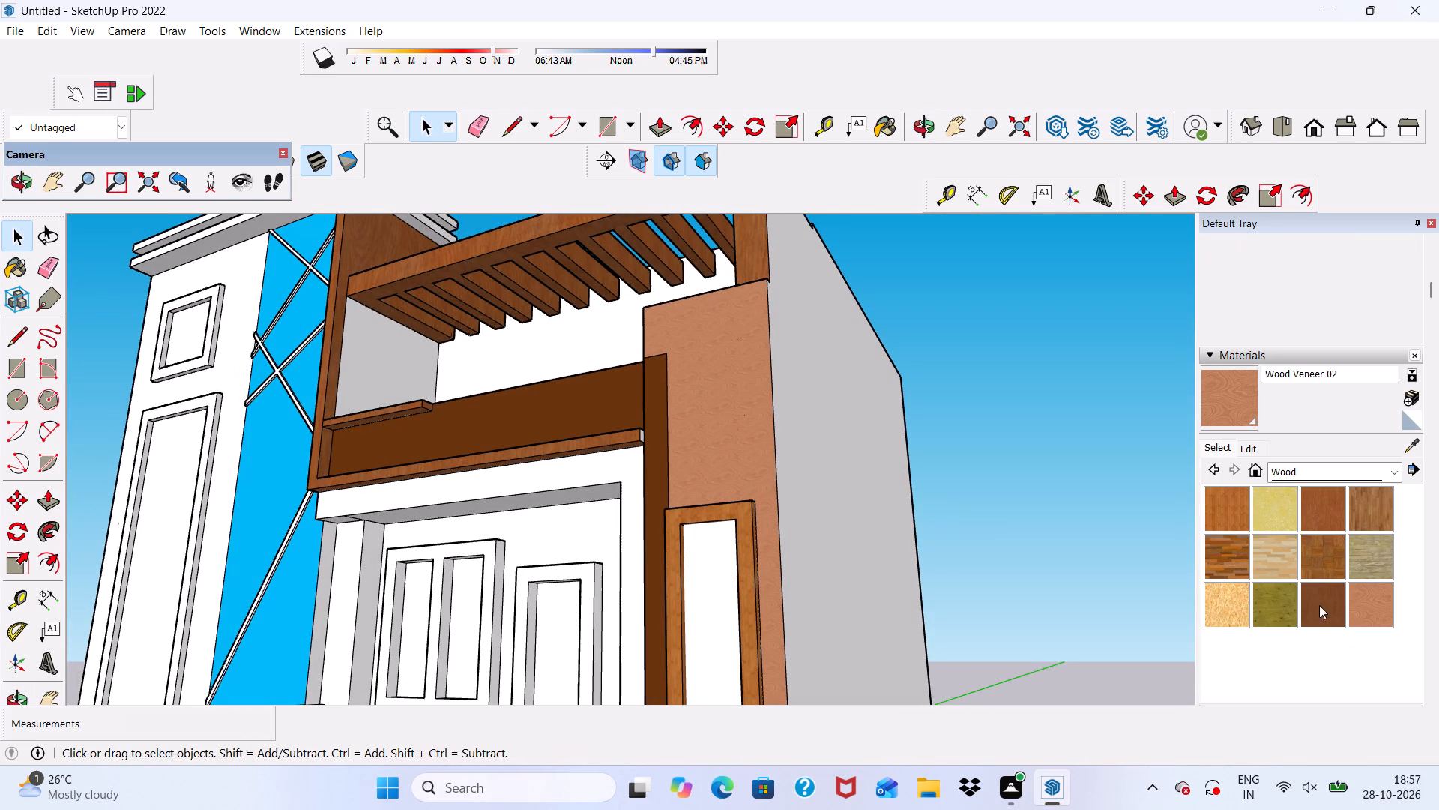
{"action": "left_click", "coordinate": [1320, 508]}
{"action": "scroll", "coordinate": [832, 477], "scroll_direction": "up", "scroll_amount": 4}
{"action": "scroll", "coordinate": [622, 436], "scroll_direction": "up", "scroll_amount": 4}
{"action": "scroll", "coordinate": [555, 423], "scroll_direction": "up", "scroll_amount": 2}
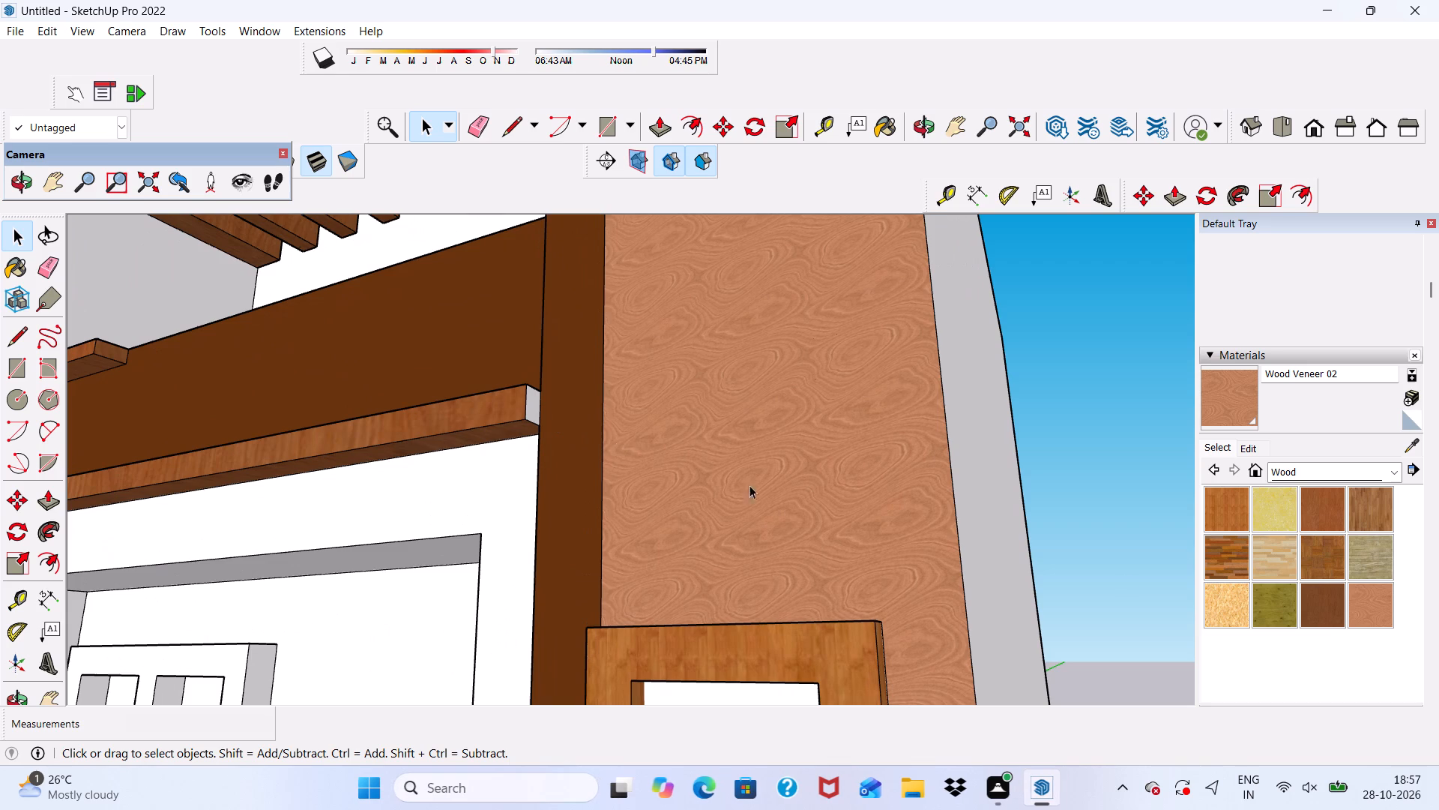
{"action": "left_click", "coordinate": [1337, 512]}
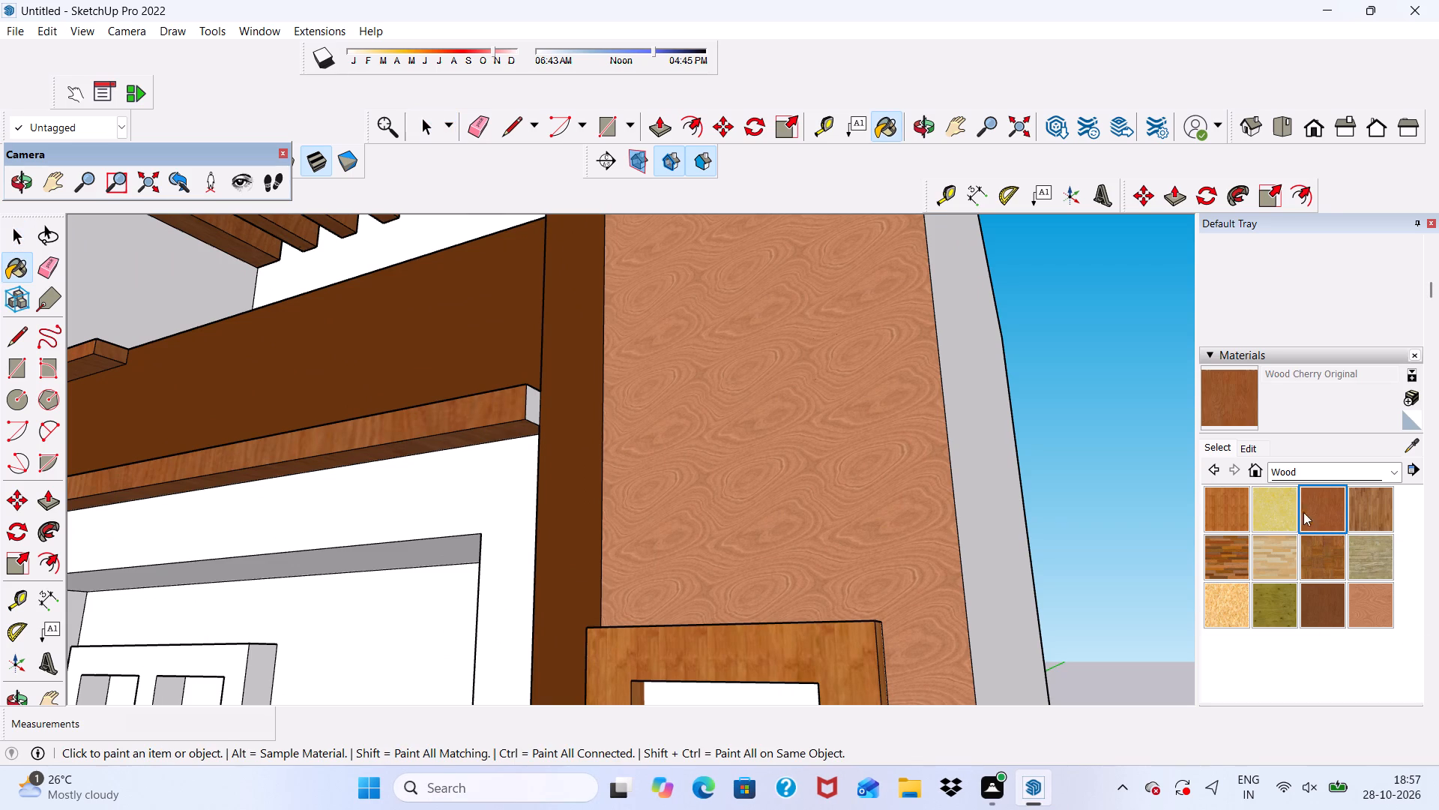
{"action": "scroll", "coordinate": [540, 392], "scroll_direction": "up", "scroll_amount": 4}
{"action": "left_click", "coordinate": [526, 404]}
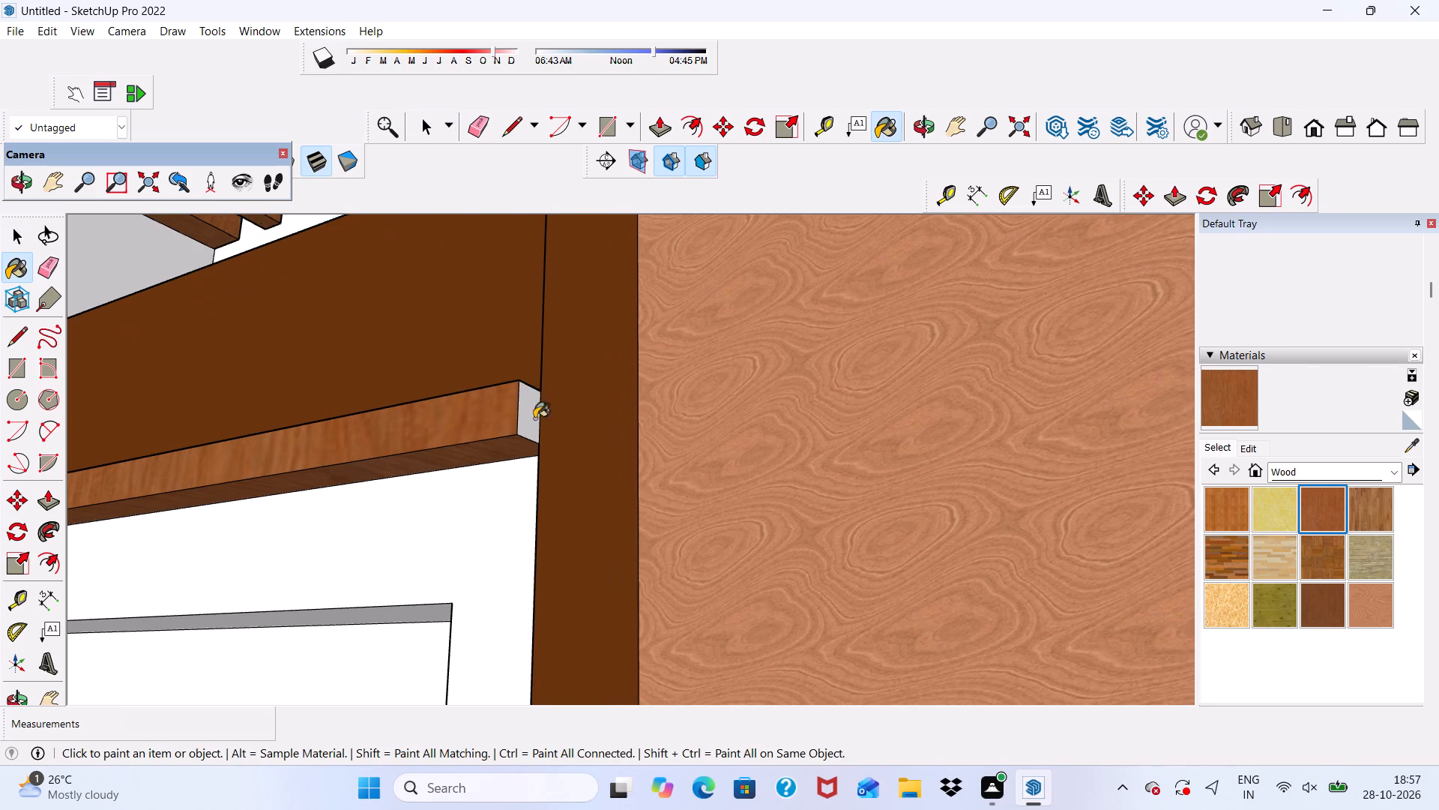
{"action": "scroll", "coordinate": [545, 434], "scroll_direction": "down", "scroll_amount": 5}
Paint the front face of the small upper window frame on the white tower with Wood Veneer 01.
{"action": "middle_click_drag", "start_coordinate": [584, 480], "coordinate": [816, 581]}
{"action": "scroll", "coordinate": [785, 428], "scroll_direction": "down", "scroll_amount": 16}
{"action": "middle_click_drag", "start_coordinate": [856, 529], "coordinate": [819, 539]}
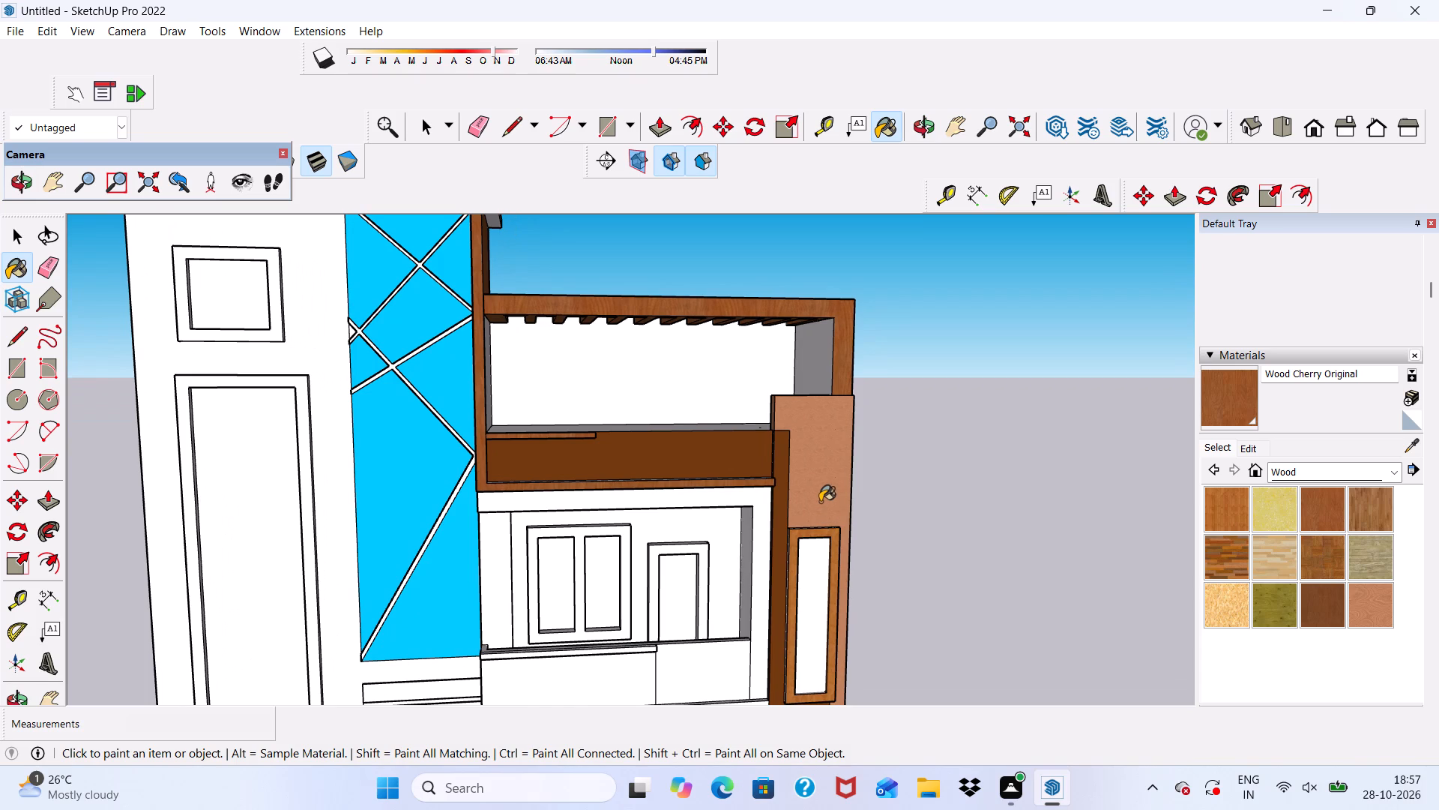
{"action": "left_click", "coordinate": [1318, 604]}
{"action": "scroll", "coordinate": [1296, 571], "scroll_direction": "down", "scroll_amount": 2}
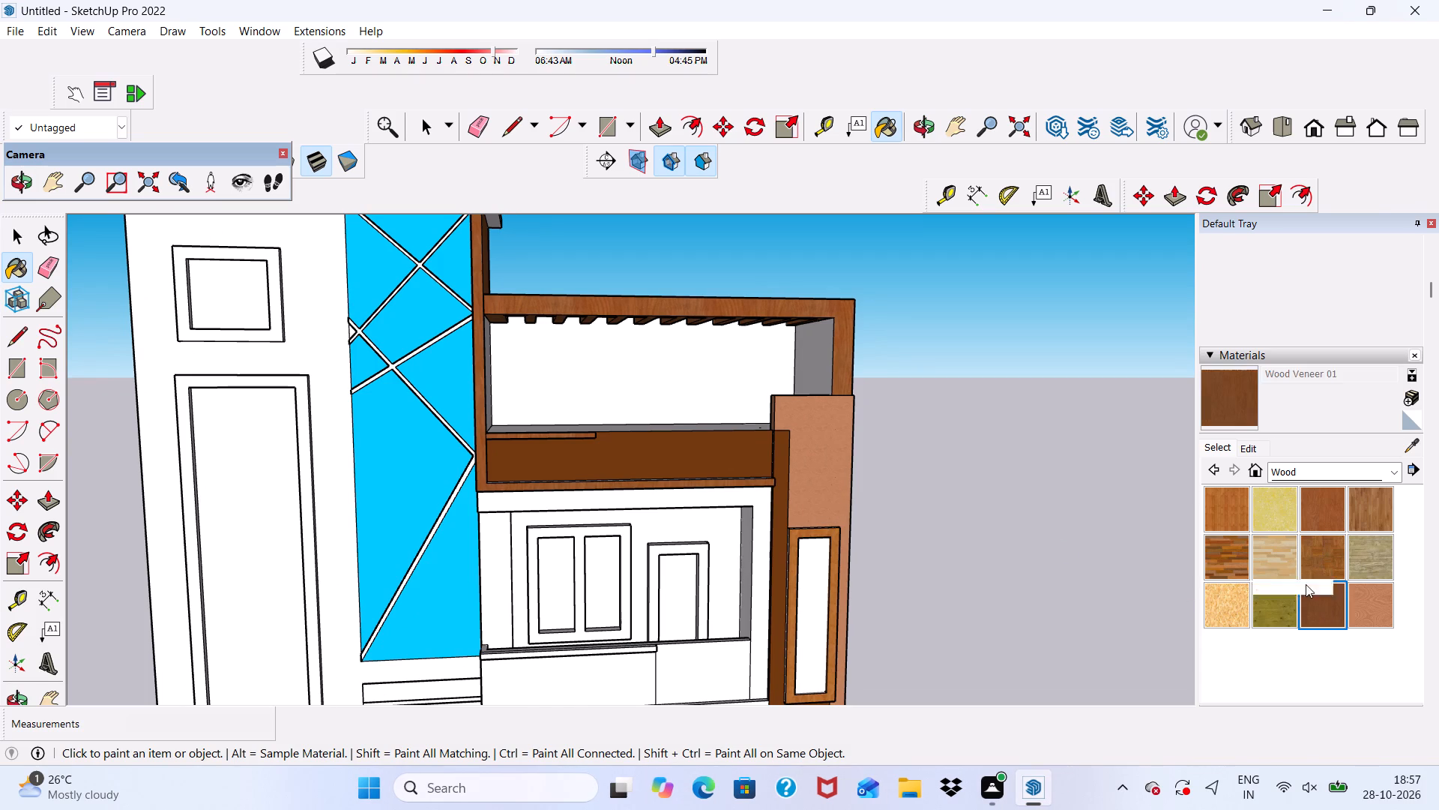
{"action": "scroll", "coordinate": [1306, 584], "scroll_direction": "down", "scroll_amount": 7}
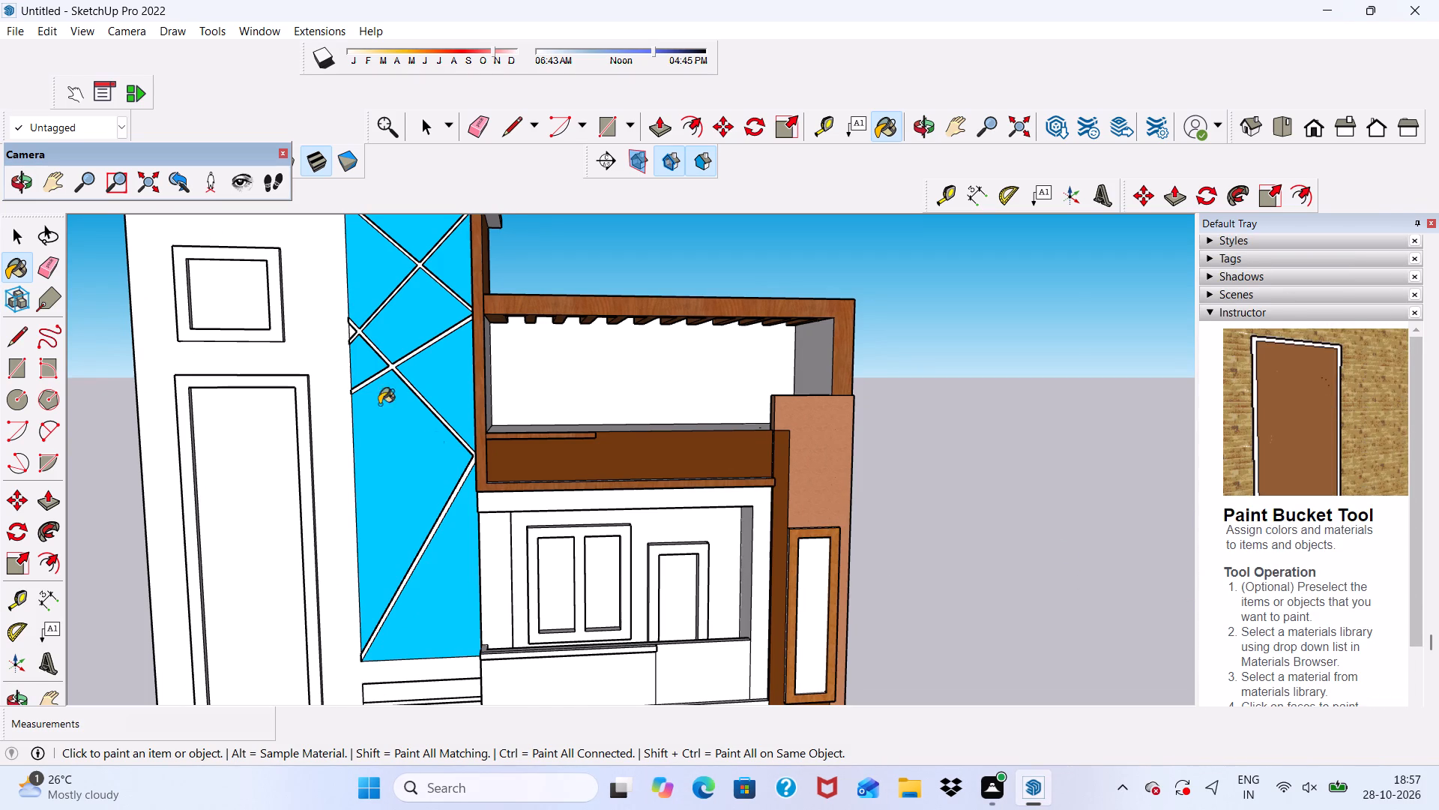
{"action": "scroll", "coordinate": [340, 352], "scroll_direction": "up", "scroll_amount": 4}
{"action": "scroll", "coordinate": [387, 607], "scroll_direction": "down", "scroll_amount": 4}
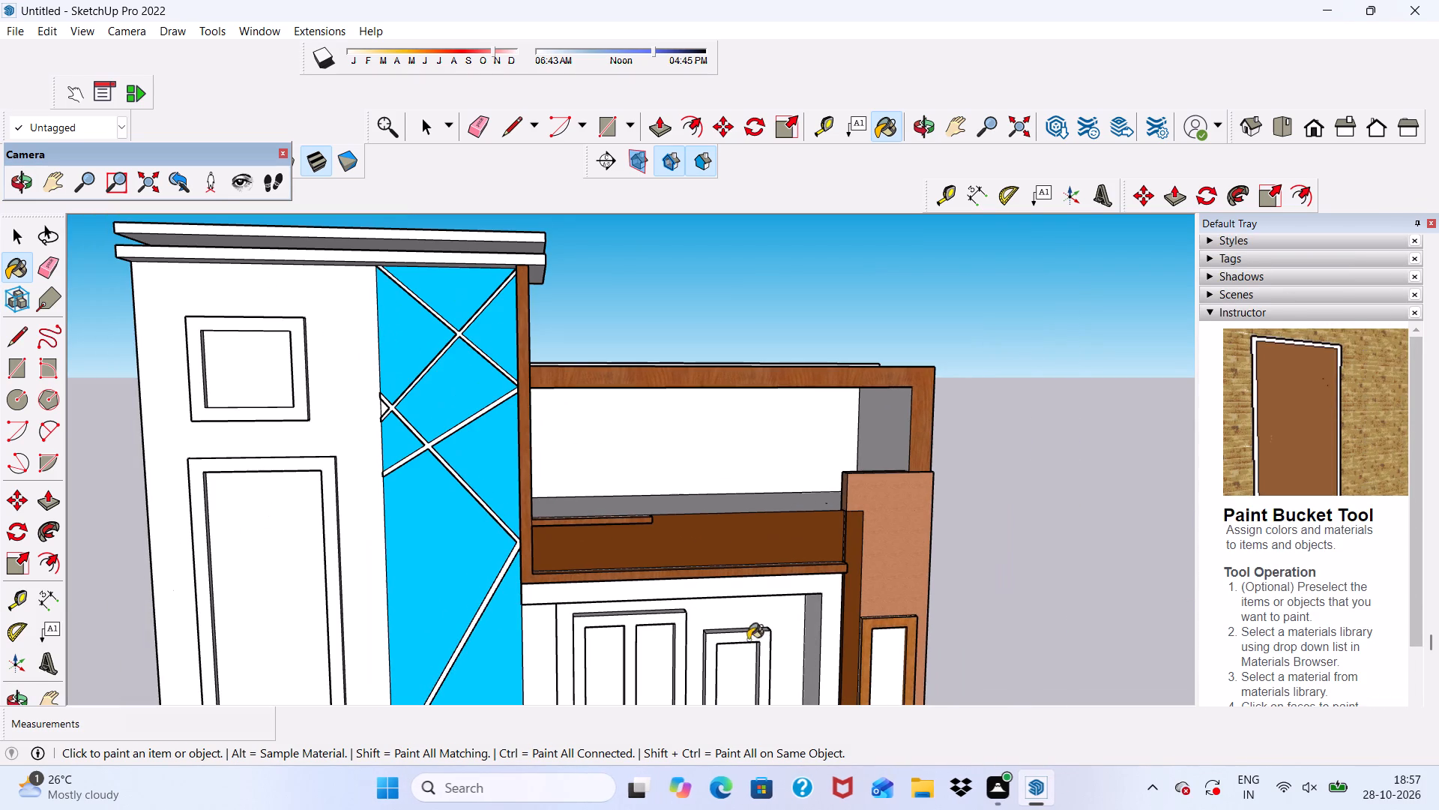
{"action": "scroll", "coordinate": [748, 640], "scroll_direction": "down", "scroll_amount": 4}
{"action": "scroll", "coordinate": [93, 347], "scroll_direction": "up", "scroll_amount": 3}
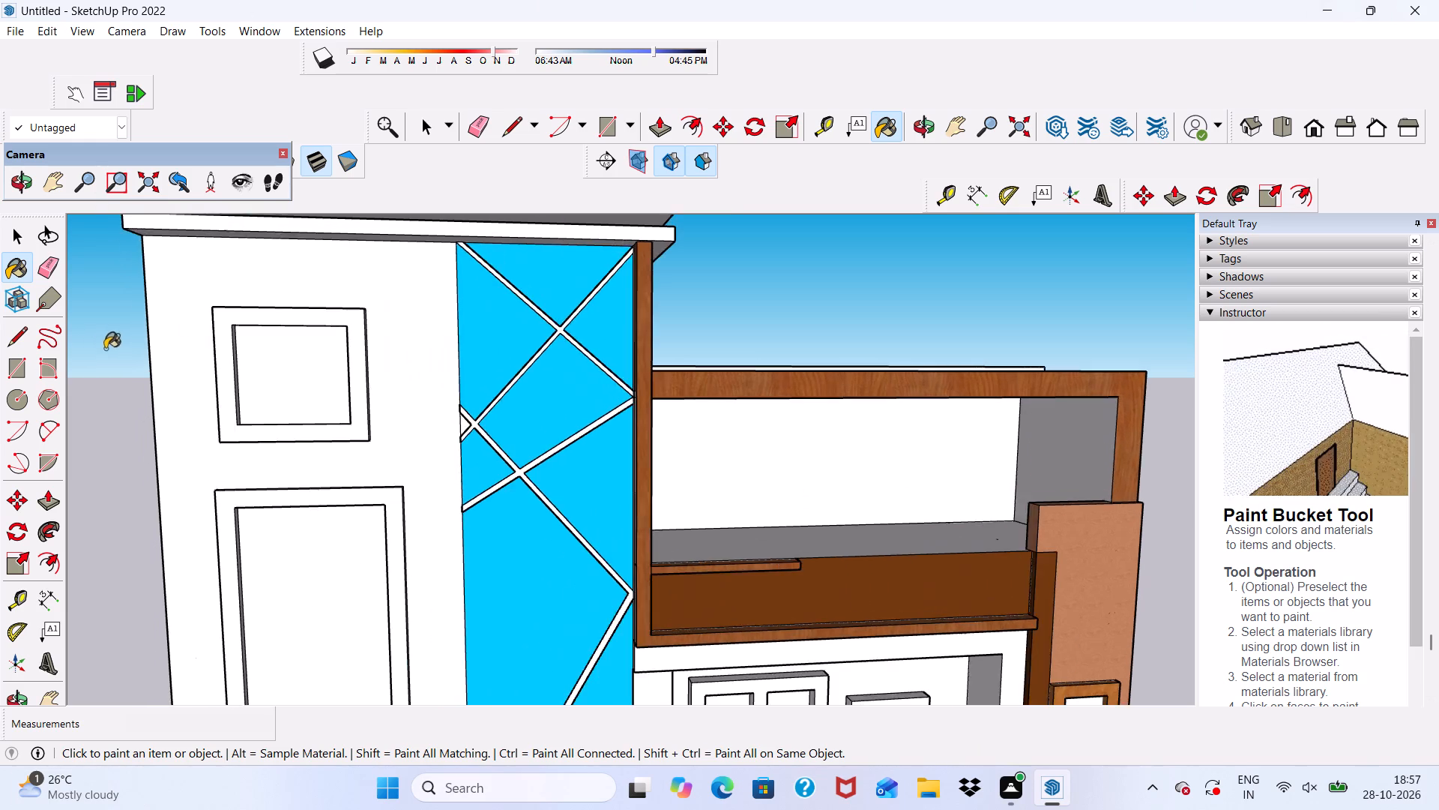
{"action": "scroll", "coordinate": [105, 349], "scroll_direction": "up", "scroll_amount": 9}
{"action": "left_click", "coordinate": [211, 324]}
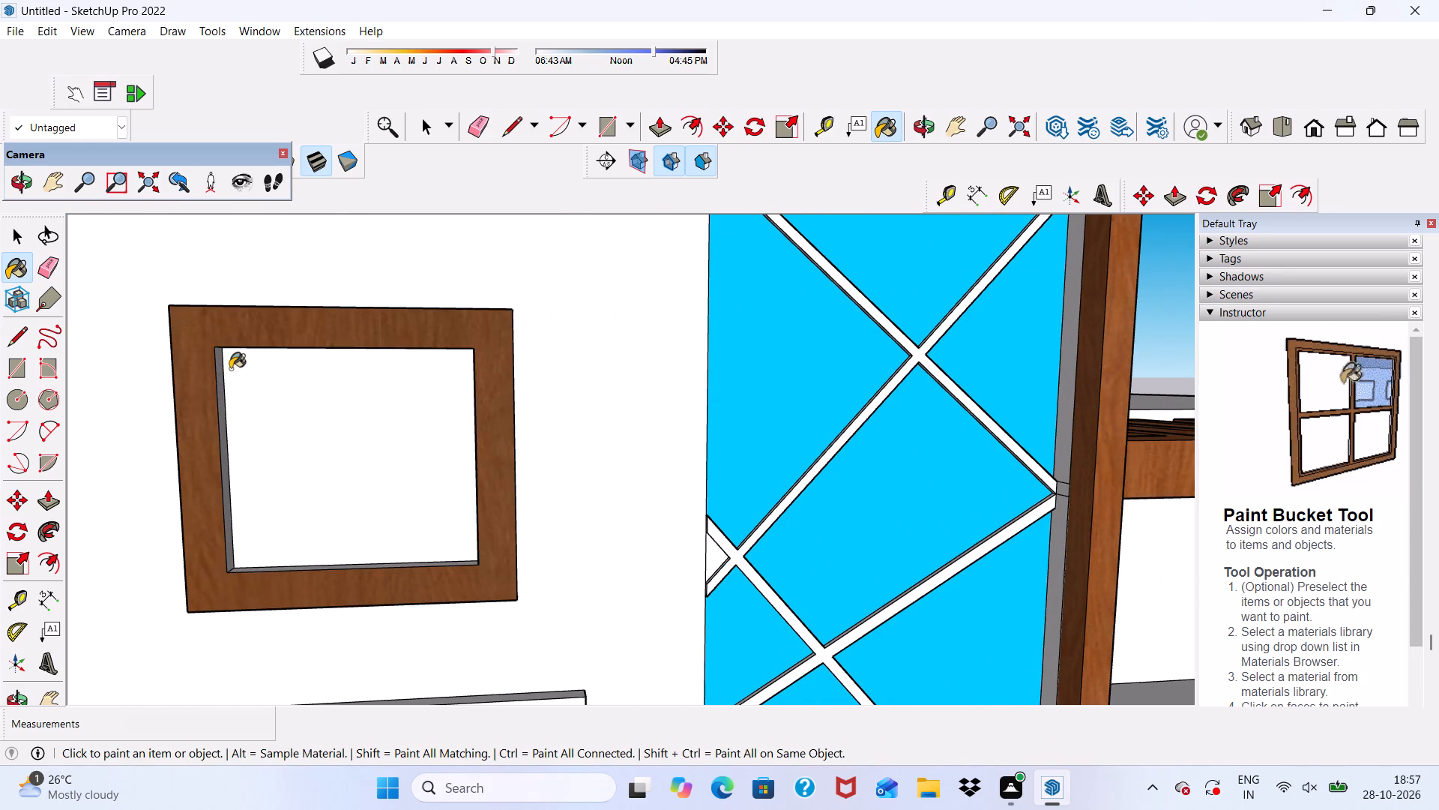
Paint the four inner reveal faces of the small upper window frame on the white tower with Wood Veneer 01.
{"action": "middle_click_drag", "start_coordinate": [230, 369], "coordinate": [61, 403]}
{"action": "scroll", "coordinate": [261, 419], "scroll_direction": "up", "scroll_amount": 5}
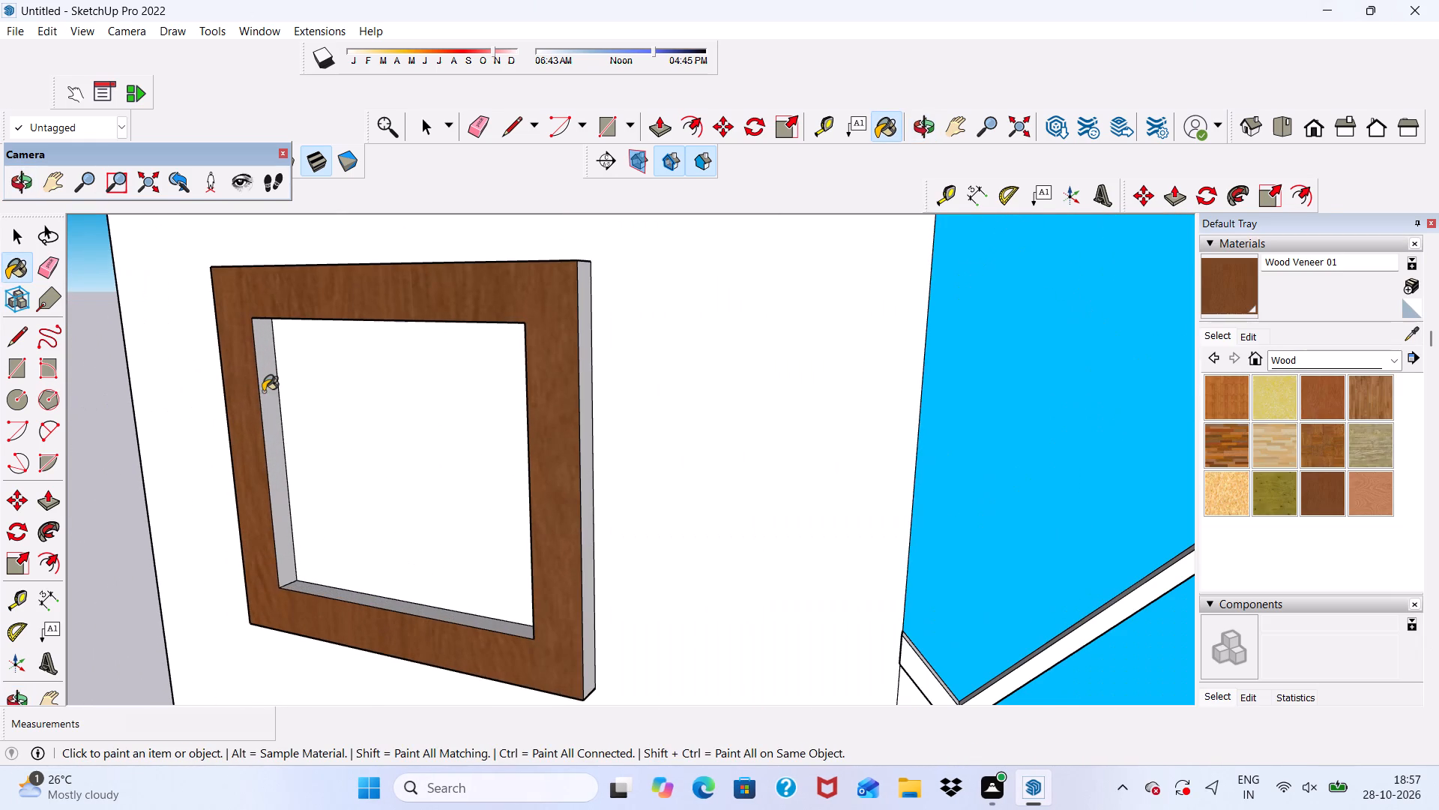
{"action": "left_click", "coordinate": [264, 389]}
{"action": "scroll", "coordinate": [317, 519], "scroll_direction": "up", "scroll_amount": 4}
{"action": "left_click", "coordinate": [299, 609]}
{"action": "scroll", "coordinate": [298, 598], "scroll_direction": "down", "scroll_amount": 1}
{"action": "middle_click_drag", "start_coordinate": [298, 598], "coordinate": [553, 586]}
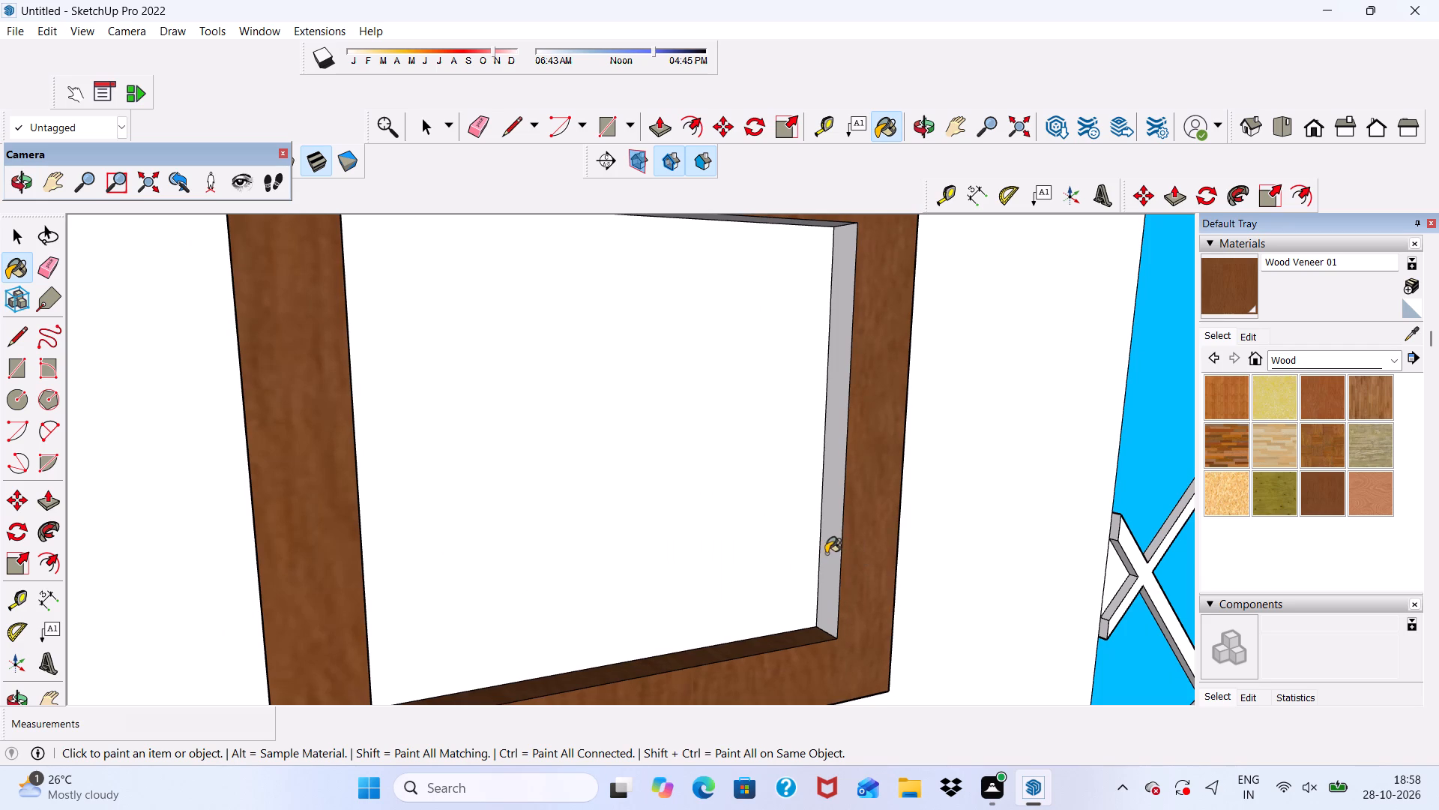
{"action": "left_click", "coordinate": [826, 553]}
{"action": "scroll", "coordinate": [829, 552], "scroll_direction": "down", "scroll_amount": 1}
{"action": "middle_click_drag", "start_coordinate": [829, 569], "coordinate": [683, 372]}
{"action": "scroll", "coordinate": [663, 405], "scroll_direction": "down", "scroll_amount": 5}
{"action": "scroll", "coordinate": [588, 538], "scroll_direction": "up", "scroll_amount": 5}
{"action": "scroll", "coordinate": [529, 388], "scroll_direction": "down", "scroll_amount": 4}
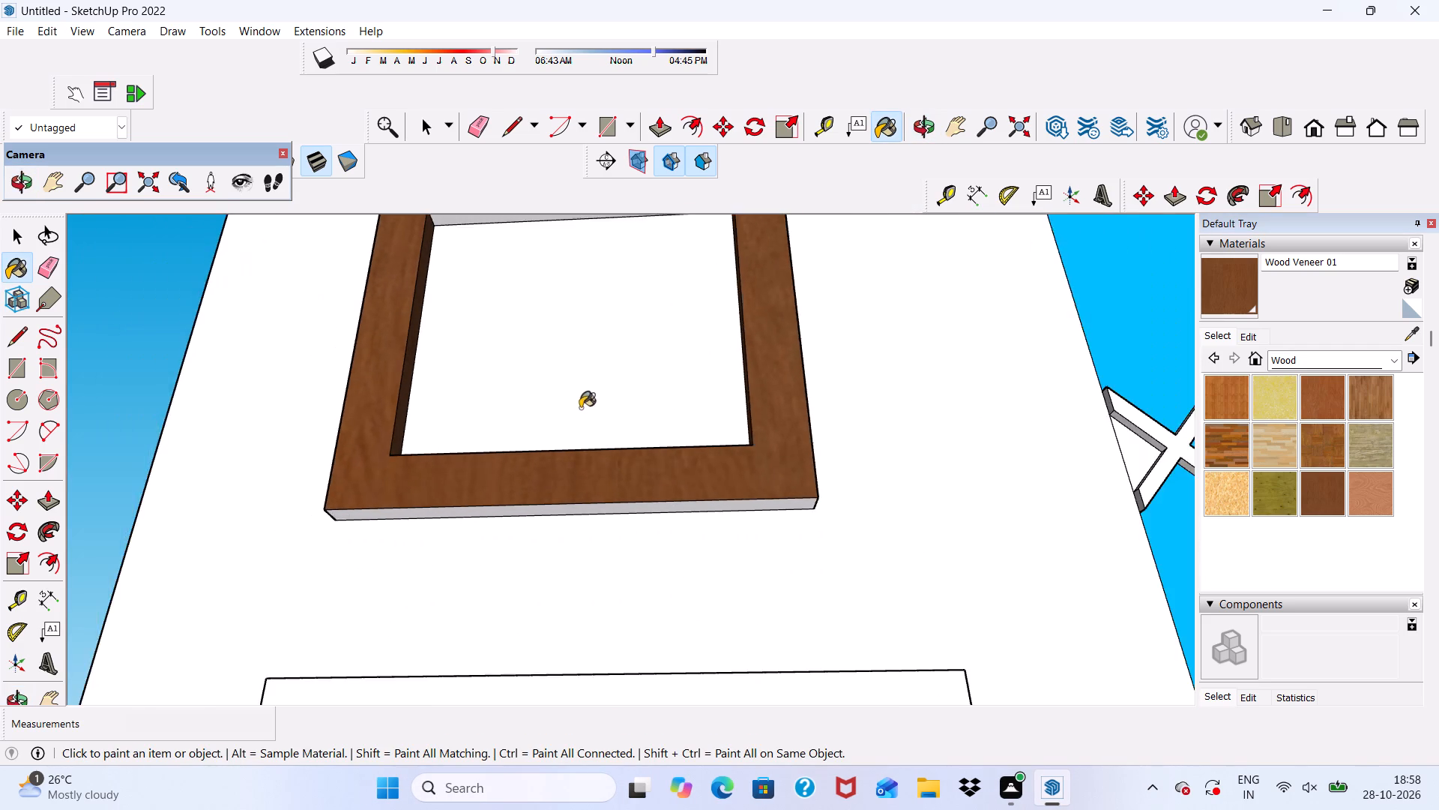
{"action": "scroll", "coordinate": [580, 408], "scroll_direction": "down", "scroll_amount": 4}
{"action": "scroll", "coordinate": [531, 318], "scroll_direction": "up", "scroll_amount": 9}
{"action": "left_click", "coordinate": [549, 282]}
Paint the four outer edge faces of the small upper tower window frame with Wood Veneer 01.
{"action": "scroll", "coordinate": [502, 304], "scroll_direction": "down", "scroll_amount": 6}
{"action": "middle_click_drag", "start_coordinate": [525, 334], "coordinate": [525, 283]}
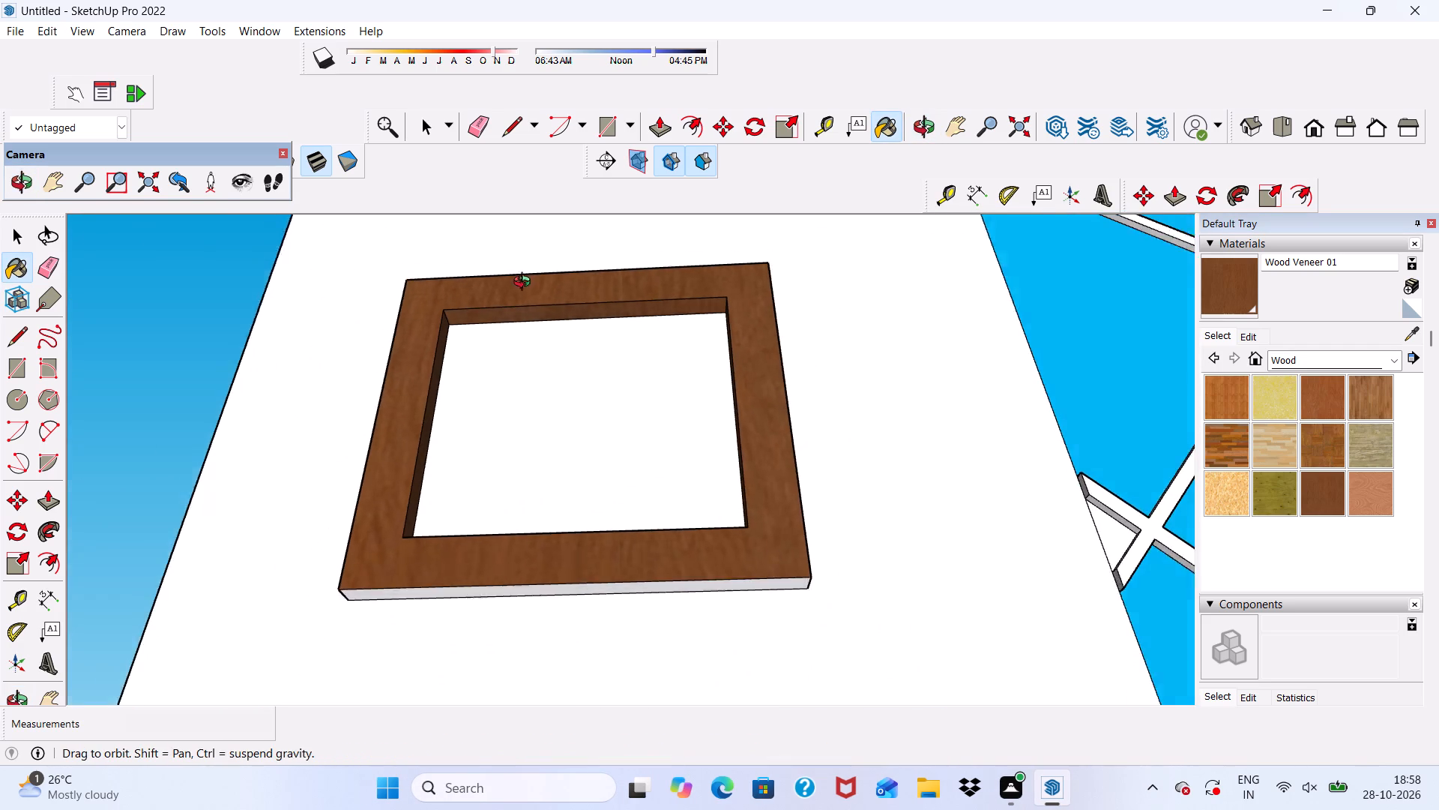
{"action": "middle_click_drag", "start_coordinate": [525, 283], "coordinate": [525, 268]}
{"action": "scroll", "coordinate": [571, 617], "scroll_direction": "up", "scroll_amount": 4}
{"action": "left_click", "coordinate": [555, 562]}
{"action": "scroll", "coordinate": [623, 573], "scroll_direction": "down", "scroll_amount": 1}
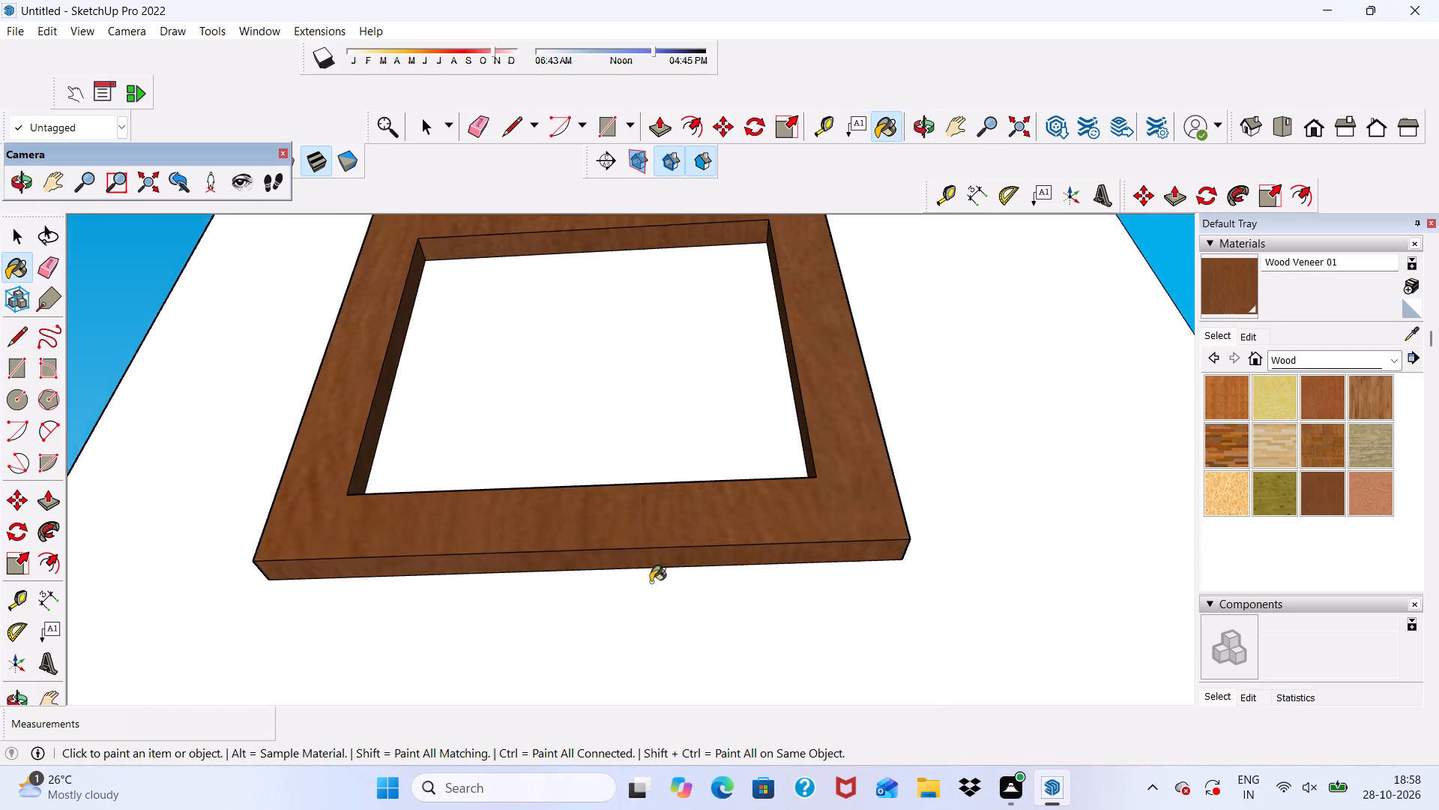
{"action": "scroll", "coordinate": [651, 582], "scroll_direction": "down", "scroll_amount": 1}
{"action": "middle_click_drag", "start_coordinate": [653, 583], "coordinate": [395, 803]}
{"action": "scroll", "coordinate": [700, 665], "scroll_direction": "up", "scroll_amount": 4}
{"action": "left_click", "coordinate": [675, 581]}
{"action": "scroll", "coordinate": [660, 563], "scroll_direction": "down", "scroll_amount": 3}
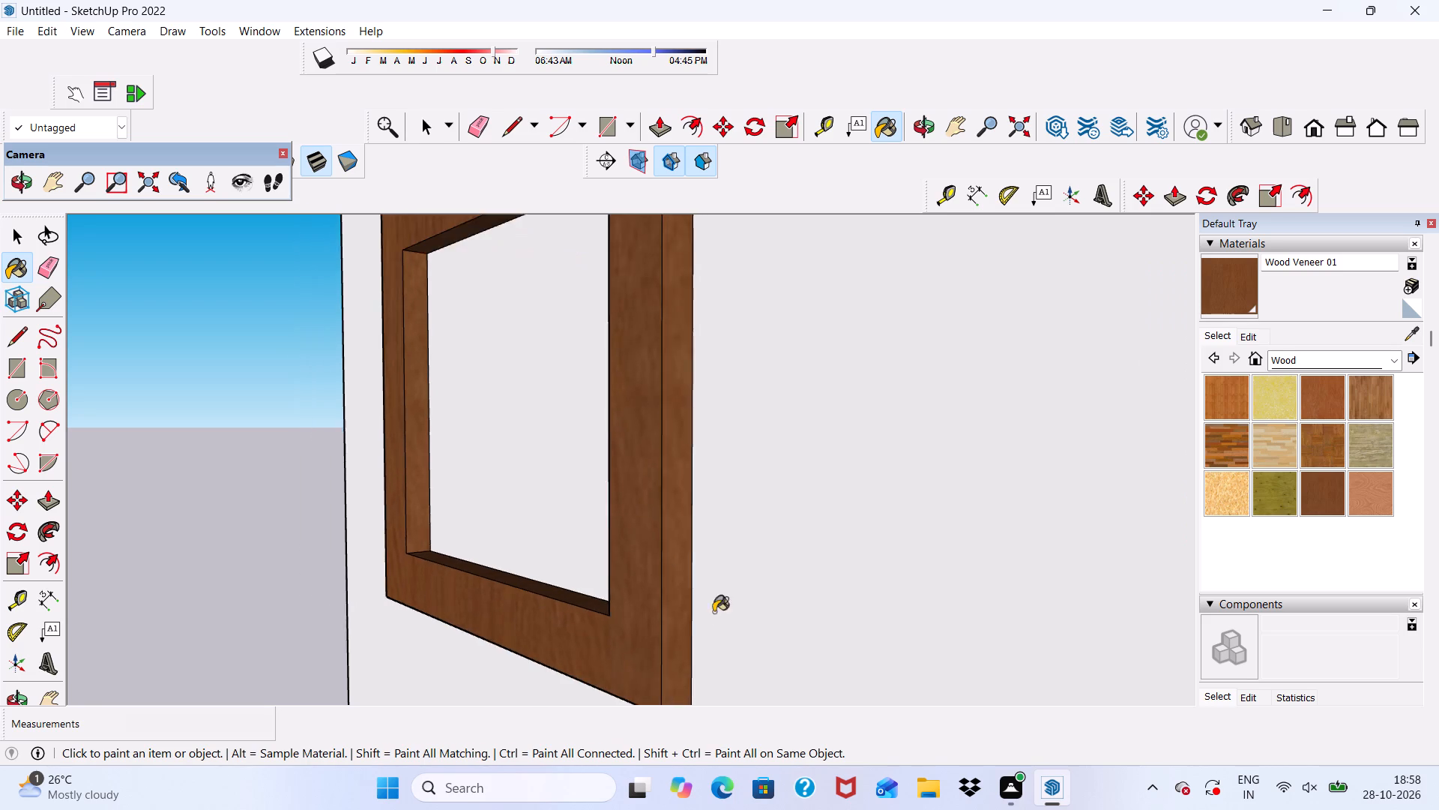
{"action": "scroll", "coordinate": [714, 612], "scroll_direction": "down", "scroll_amount": 5}
{"action": "middle_click_drag", "start_coordinate": [725, 590], "coordinate": [813, 809]}
{"action": "scroll", "coordinate": [570, 239], "scroll_direction": "up", "scroll_amount": 5}
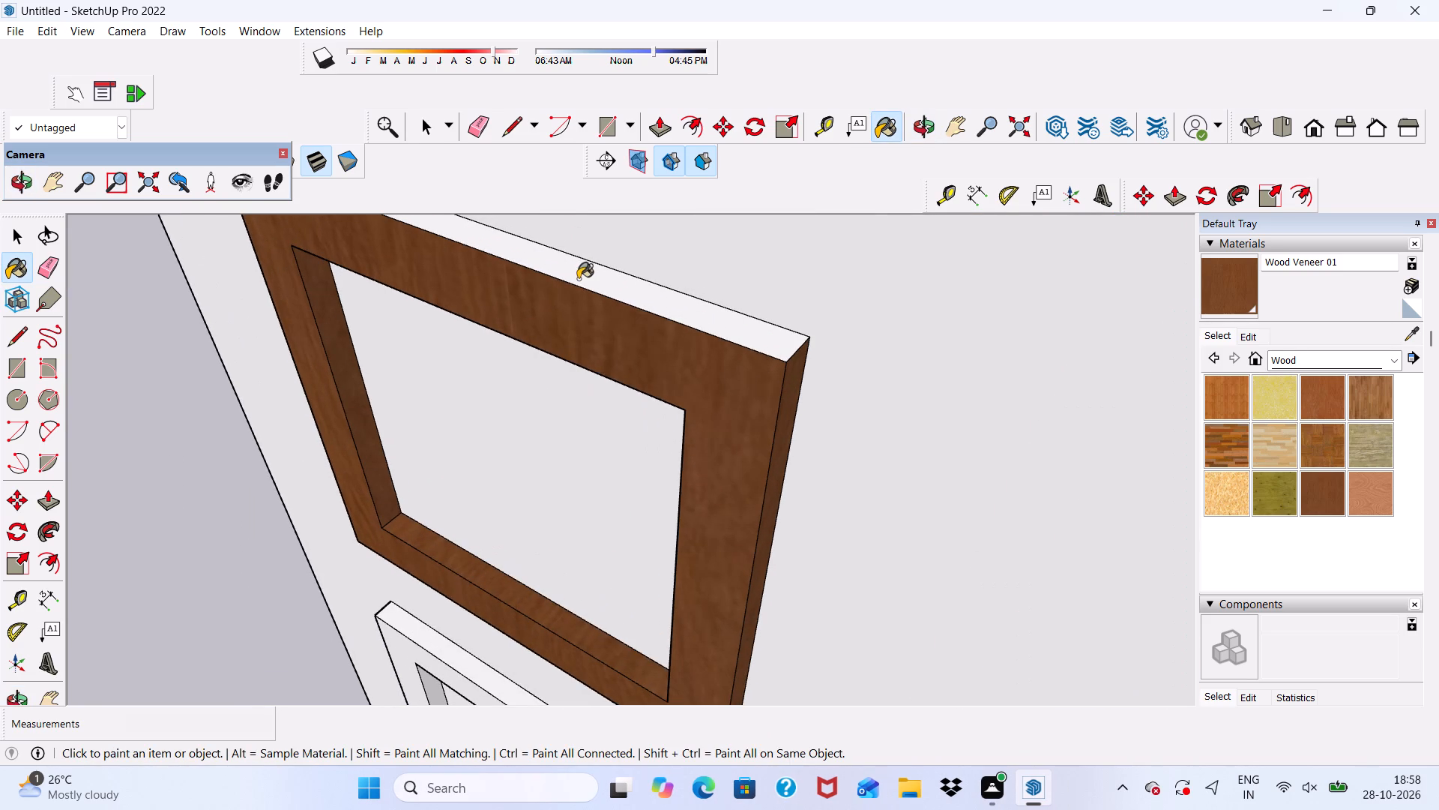
{"action": "left_click", "coordinate": [578, 279]}
{"action": "scroll", "coordinate": [580, 308], "scroll_direction": "down", "scroll_amount": 2}
{"action": "middle_click_drag", "start_coordinate": [582, 317], "coordinate": [1022, 248]}
{"action": "scroll", "coordinate": [284, 353], "scroll_direction": "up", "scroll_amount": 4}
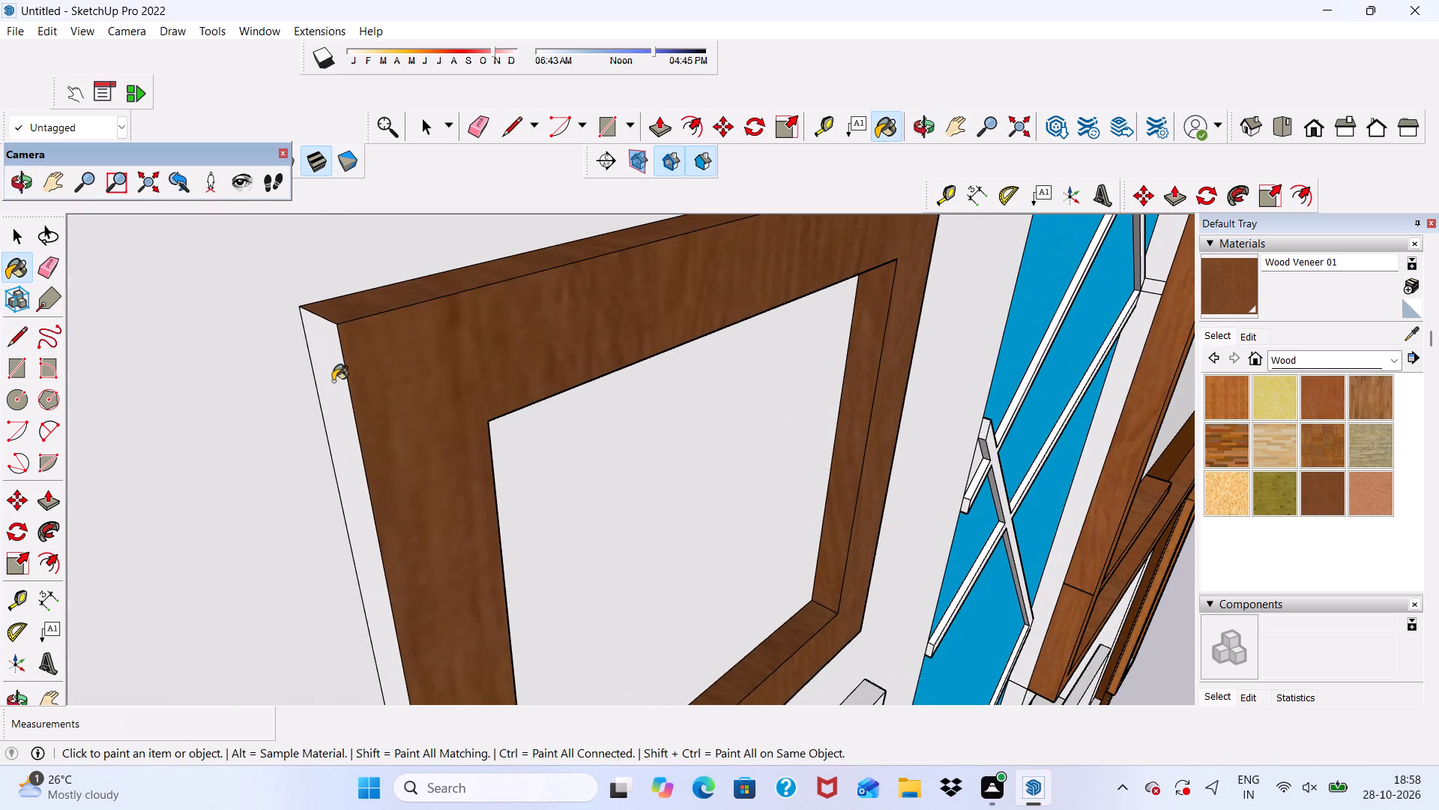
{"action": "left_click", "coordinate": [333, 381]}
Examine the painted small window frame on the tower and the overall front facade.
{"action": "scroll", "coordinate": [307, 364], "scroll_direction": "down", "scroll_amount": 7}
{"action": "middle_click_drag", "start_coordinate": [389, 412], "coordinate": [117, 324]}
{"action": "scroll", "coordinate": [225, 334], "scroll_direction": "up", "scroll_amount": 1}
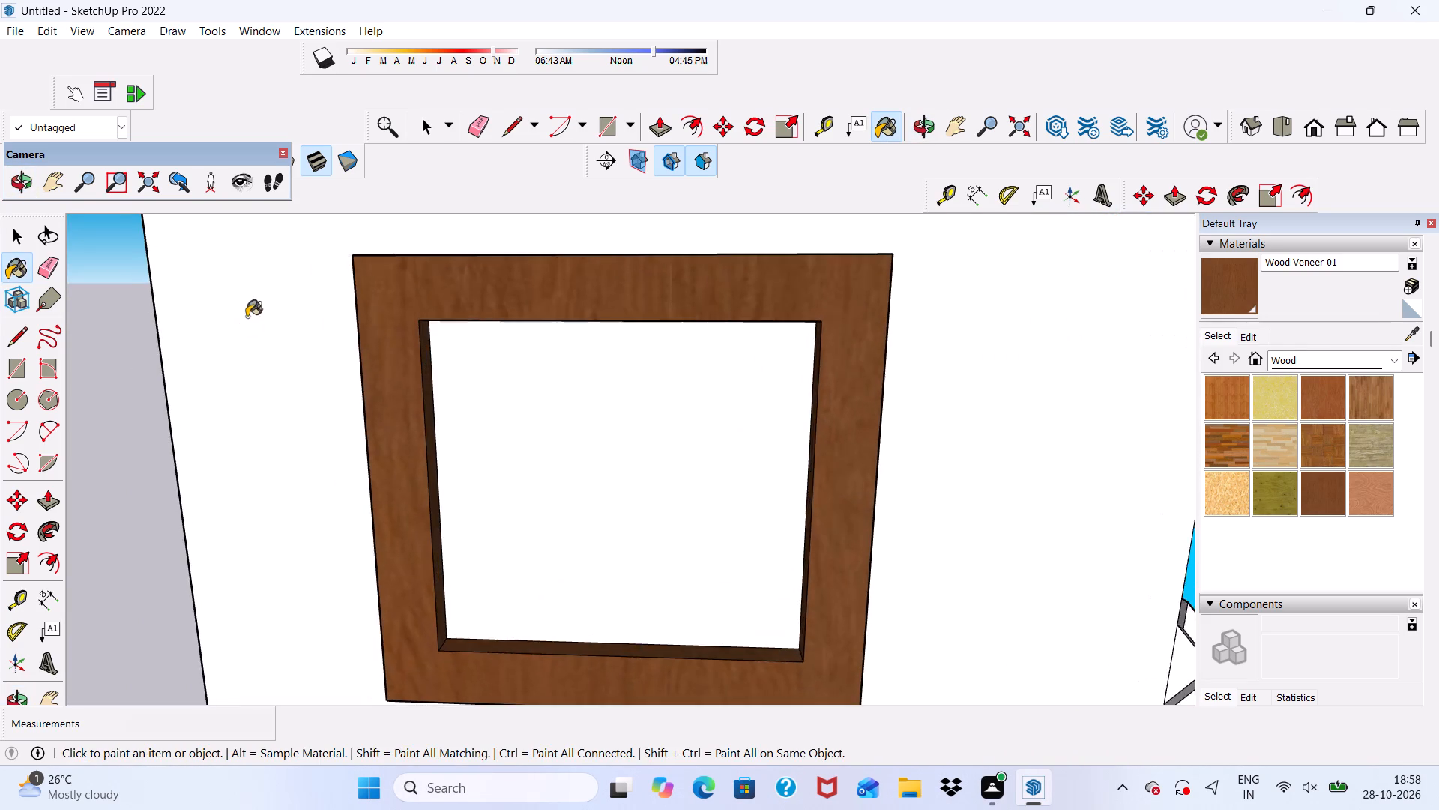
{"action": "scroll", "coordinate": [246, 317], "scroll_direction": "down", "scroll_amount": 20}
{"action": "scroll", "coordinate": [246, 317], "scroll_direction": "down", "scroll_amount": 4}
{"action": "middle_click_drag", "start_coordinate": [621, 455], "coordinate": [592, 346]}
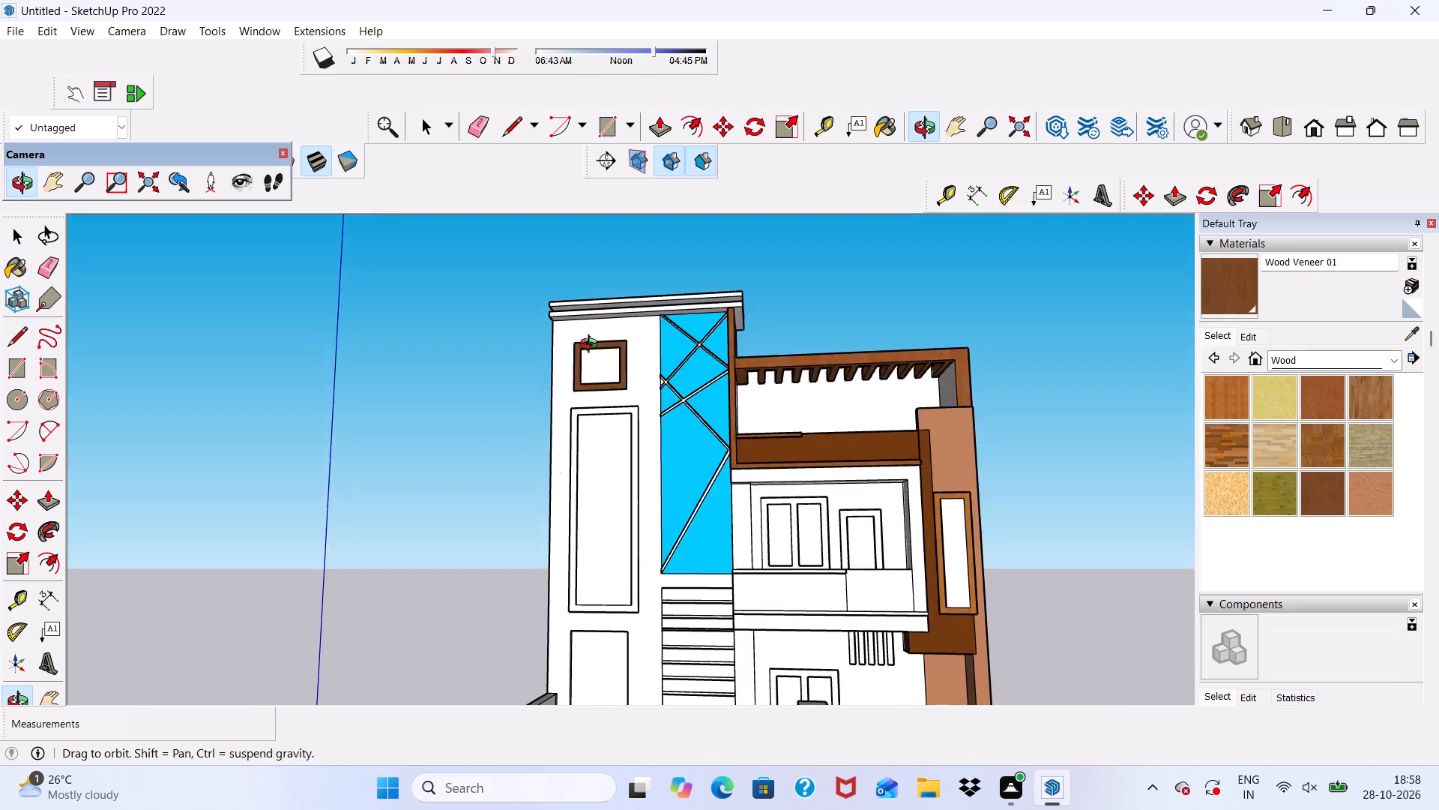
{"action": "middle_click_drag", "start_coordinate": [592, 346], "coordinate": [596, 400]}
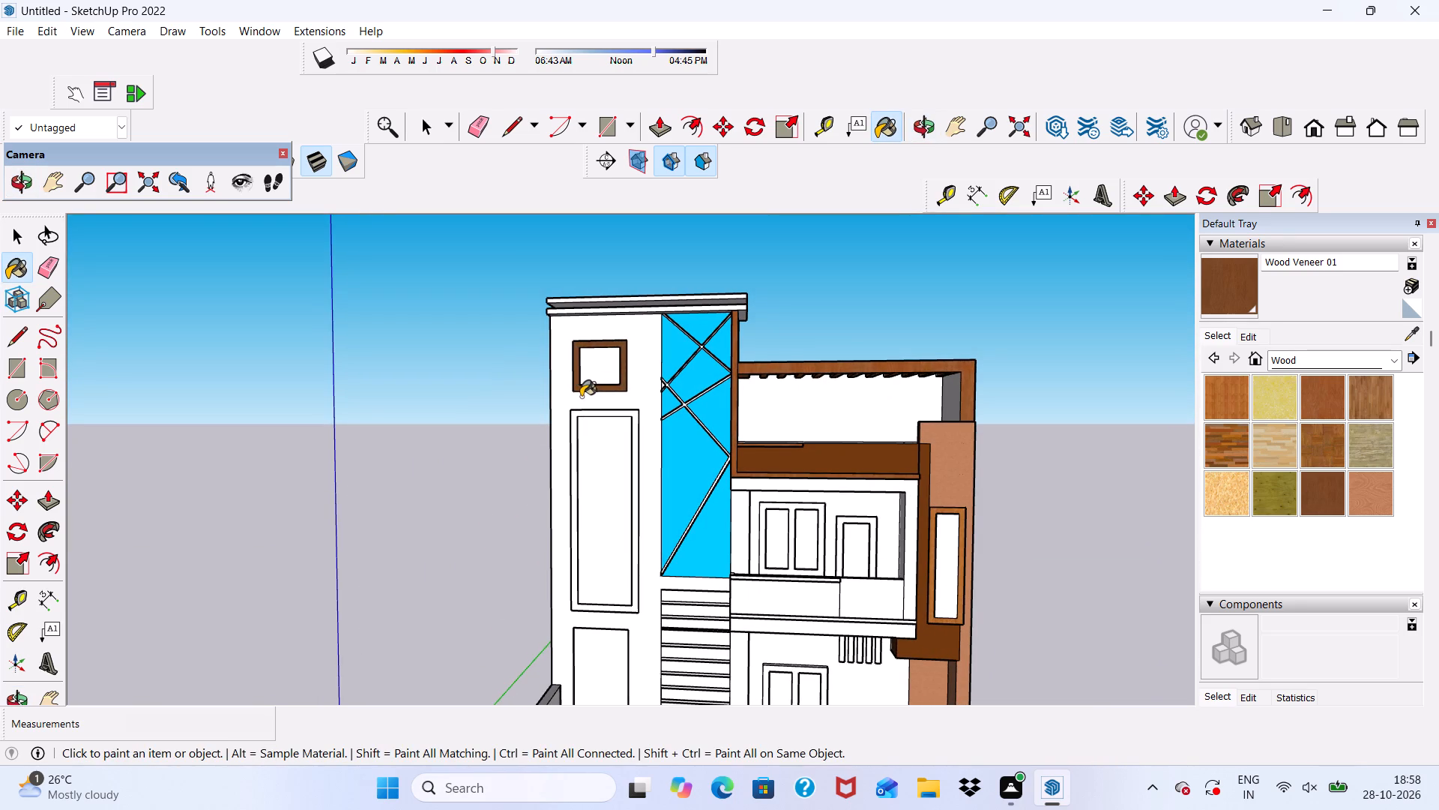
{"action": "scroll", "coordinate": [584, 412], "scroll_direction": "up", "scroll_amount": 1}
{"action": "scroll", "coordinate": [575, 425], "scroll_direction": "down", "scroll_amount": 5}
{"action": "scroll", "coordinate": [606, 418], "scroll_direction": "up", "scroll_amount": 1}
{"action": "scroll", "coordinate": [600, 451], "scroll_direction": "down", "scroll_amount": 4}
{"action": "scroll", "coordinate": [657, 529], "scroll_direction": "up", "scroll_amount": 5}
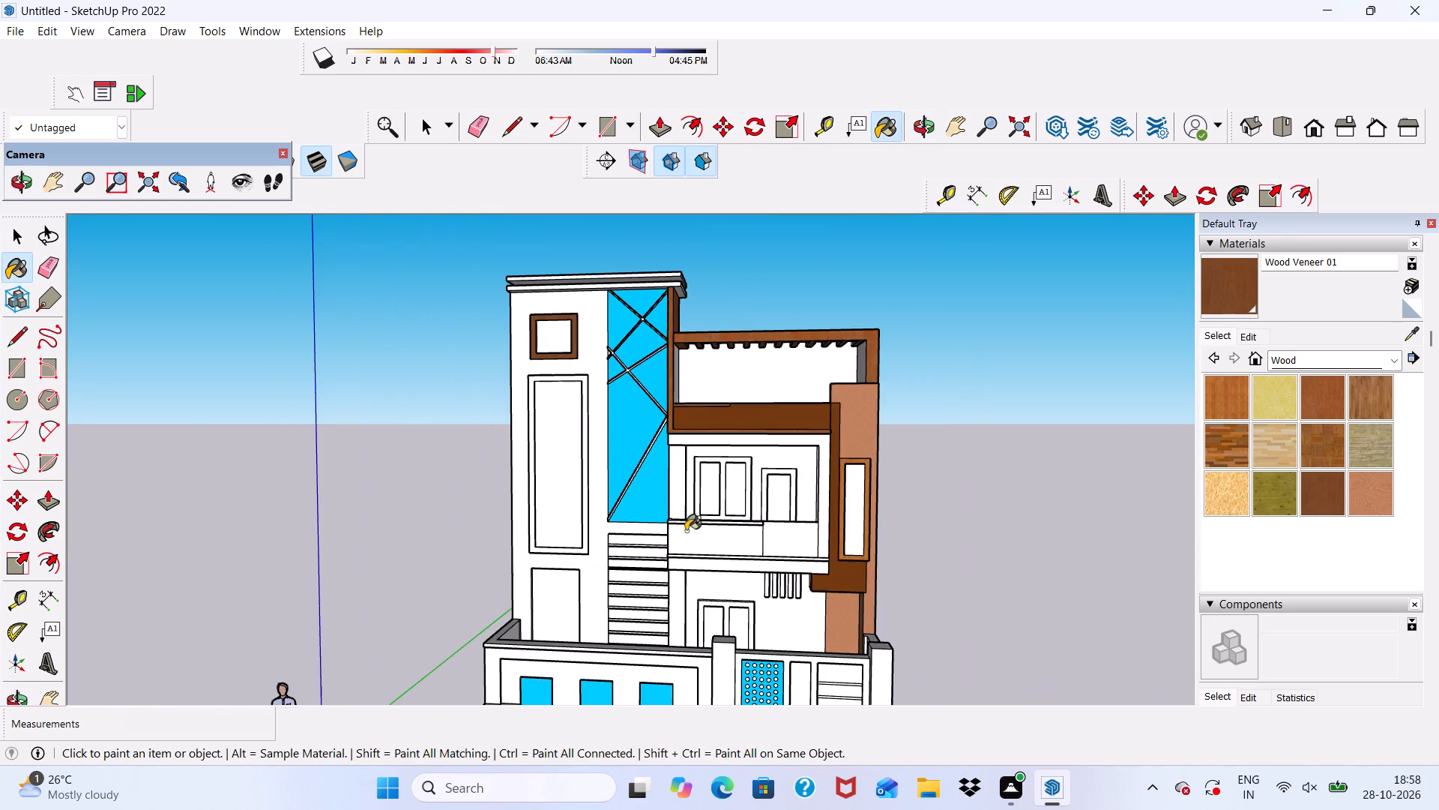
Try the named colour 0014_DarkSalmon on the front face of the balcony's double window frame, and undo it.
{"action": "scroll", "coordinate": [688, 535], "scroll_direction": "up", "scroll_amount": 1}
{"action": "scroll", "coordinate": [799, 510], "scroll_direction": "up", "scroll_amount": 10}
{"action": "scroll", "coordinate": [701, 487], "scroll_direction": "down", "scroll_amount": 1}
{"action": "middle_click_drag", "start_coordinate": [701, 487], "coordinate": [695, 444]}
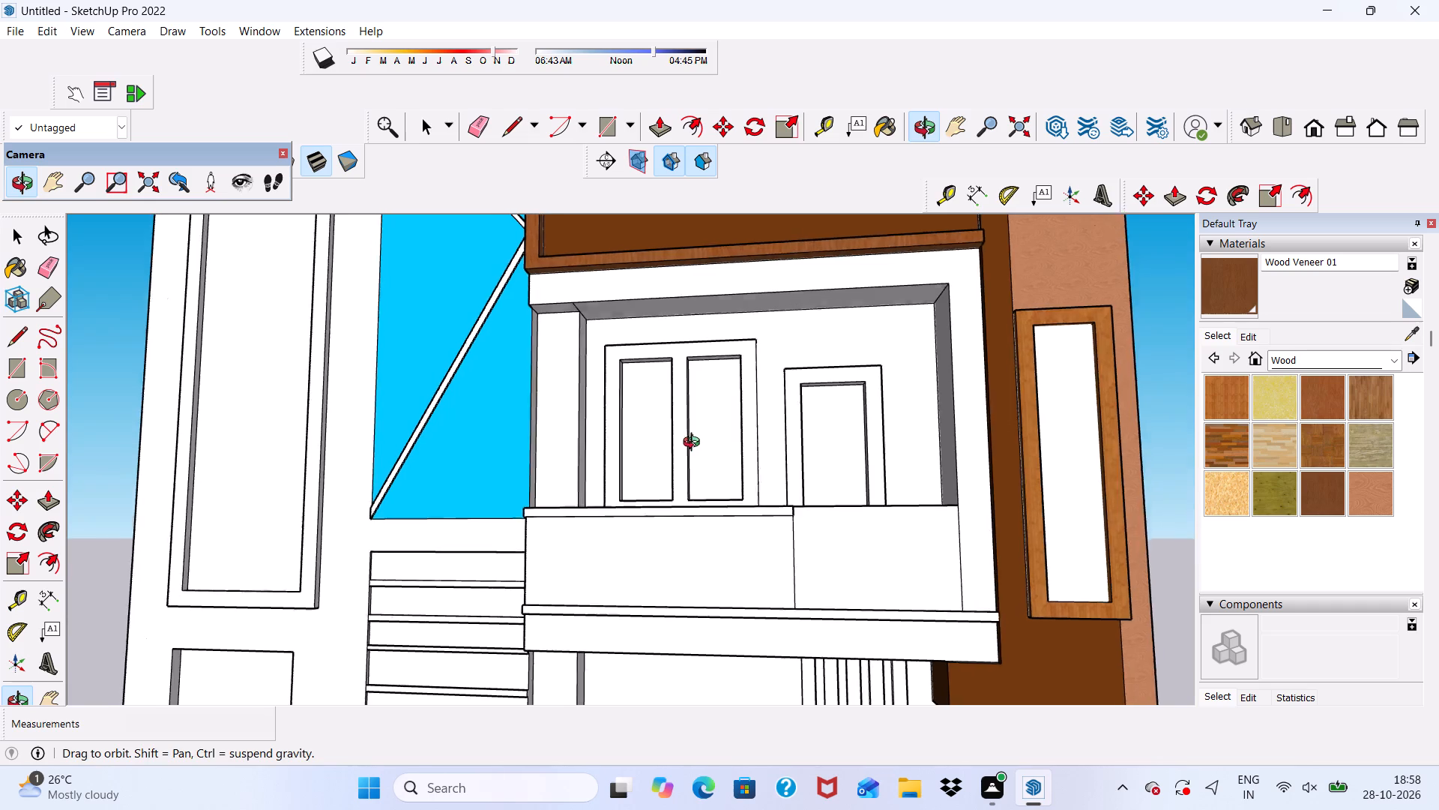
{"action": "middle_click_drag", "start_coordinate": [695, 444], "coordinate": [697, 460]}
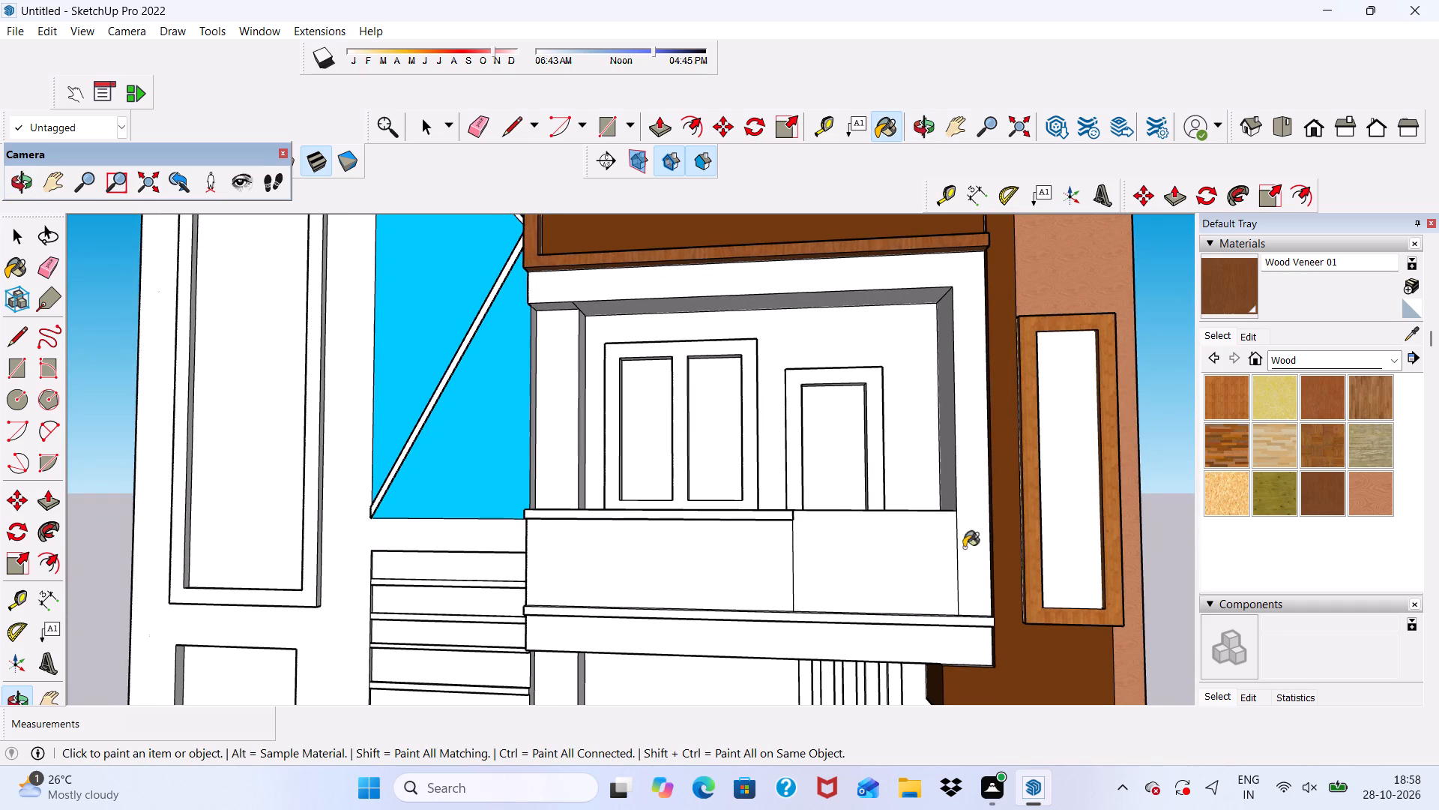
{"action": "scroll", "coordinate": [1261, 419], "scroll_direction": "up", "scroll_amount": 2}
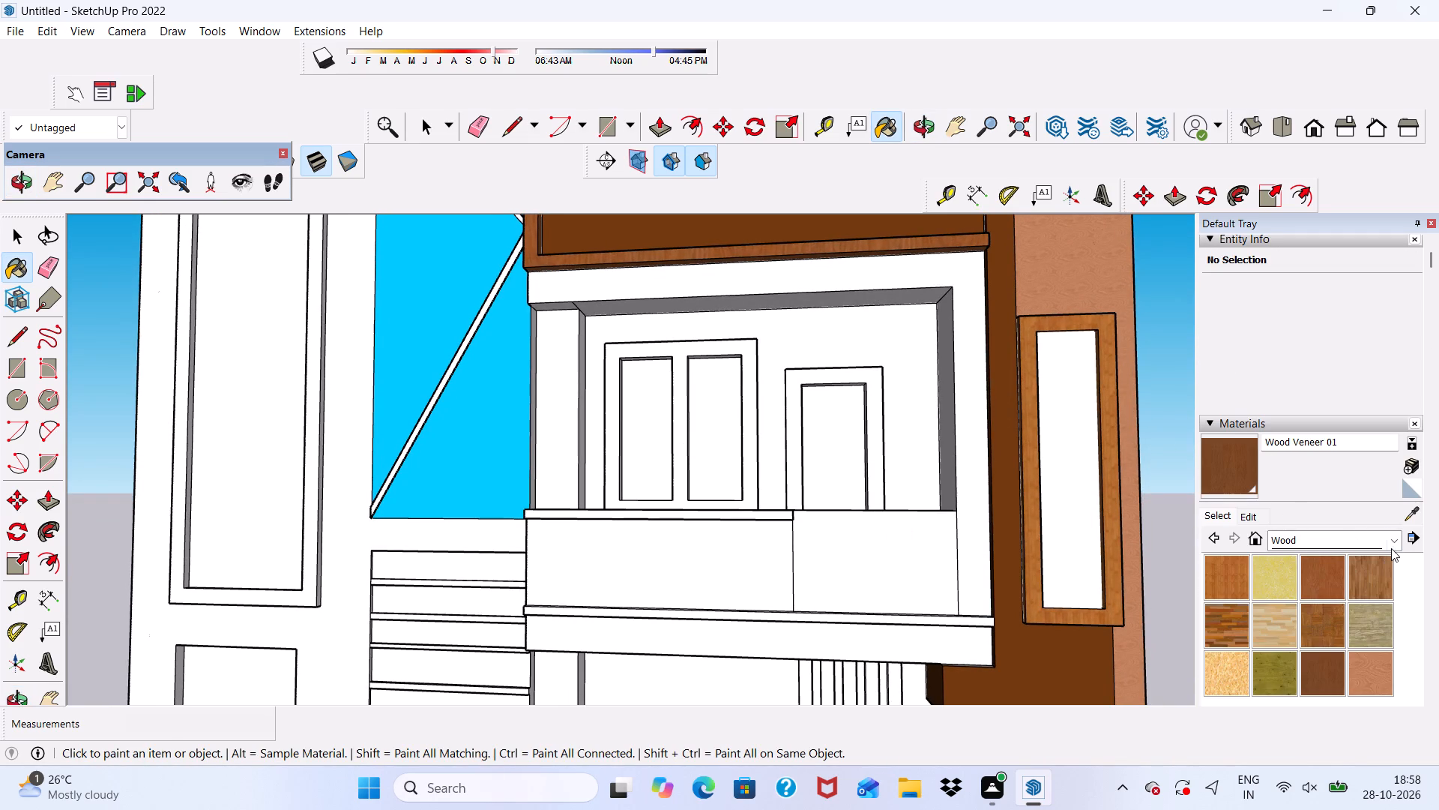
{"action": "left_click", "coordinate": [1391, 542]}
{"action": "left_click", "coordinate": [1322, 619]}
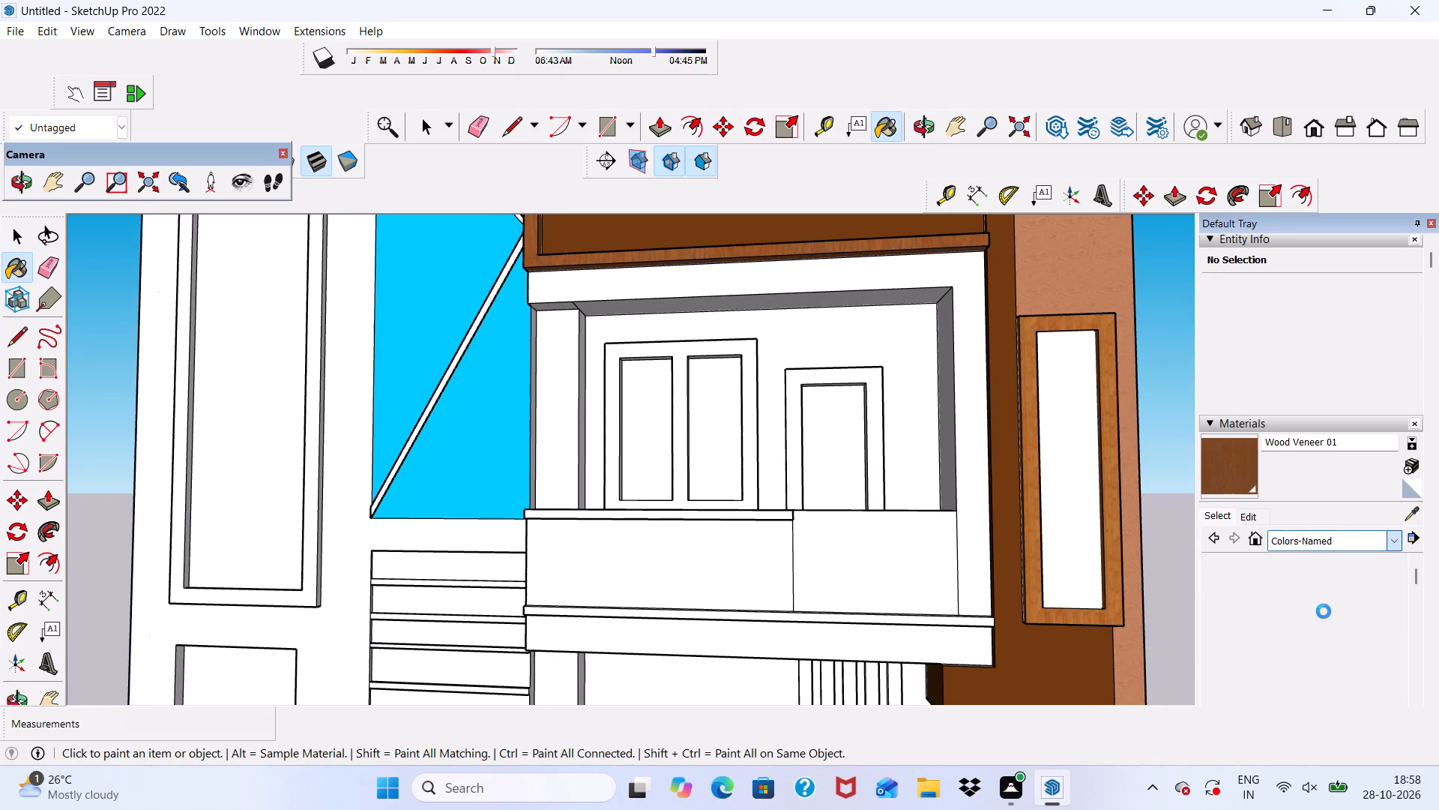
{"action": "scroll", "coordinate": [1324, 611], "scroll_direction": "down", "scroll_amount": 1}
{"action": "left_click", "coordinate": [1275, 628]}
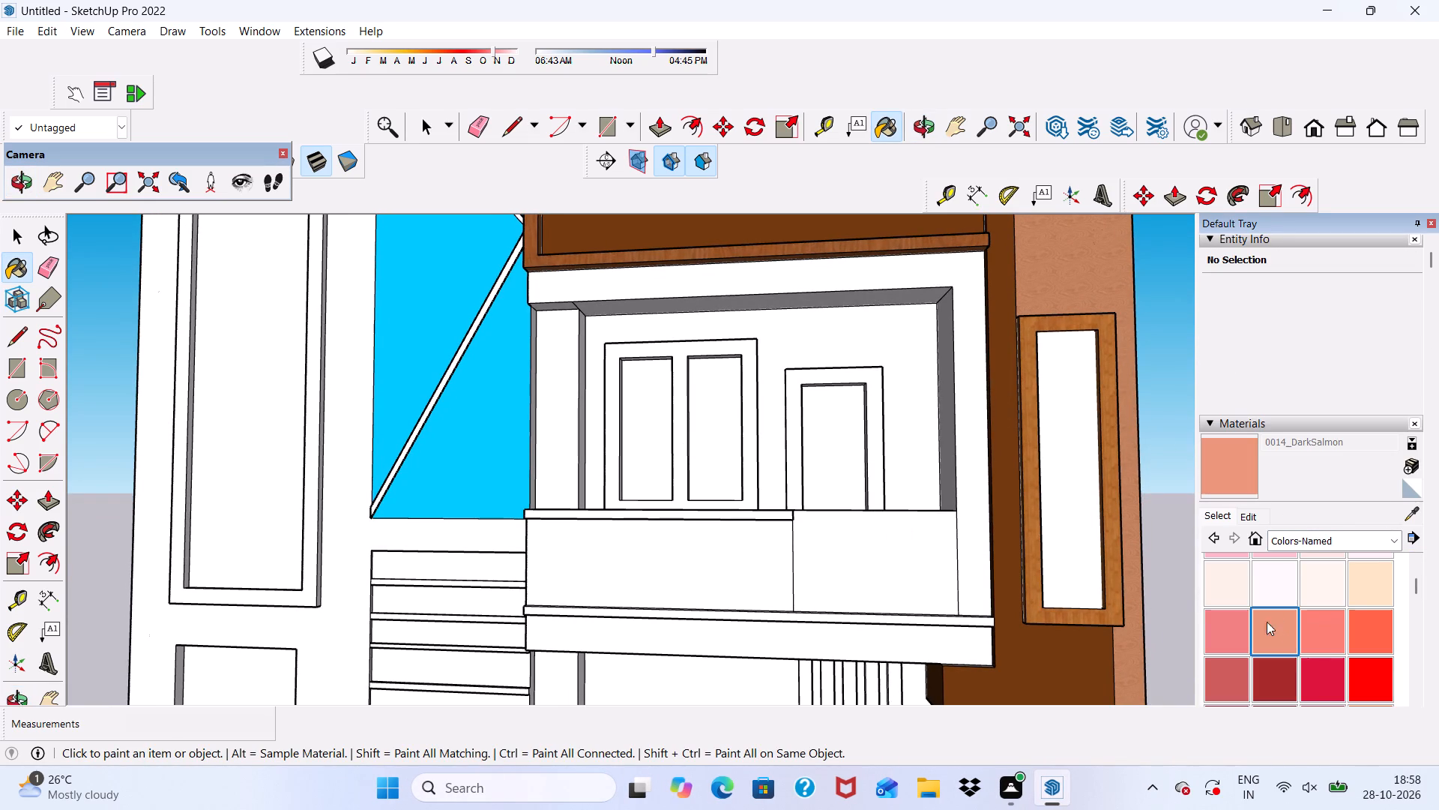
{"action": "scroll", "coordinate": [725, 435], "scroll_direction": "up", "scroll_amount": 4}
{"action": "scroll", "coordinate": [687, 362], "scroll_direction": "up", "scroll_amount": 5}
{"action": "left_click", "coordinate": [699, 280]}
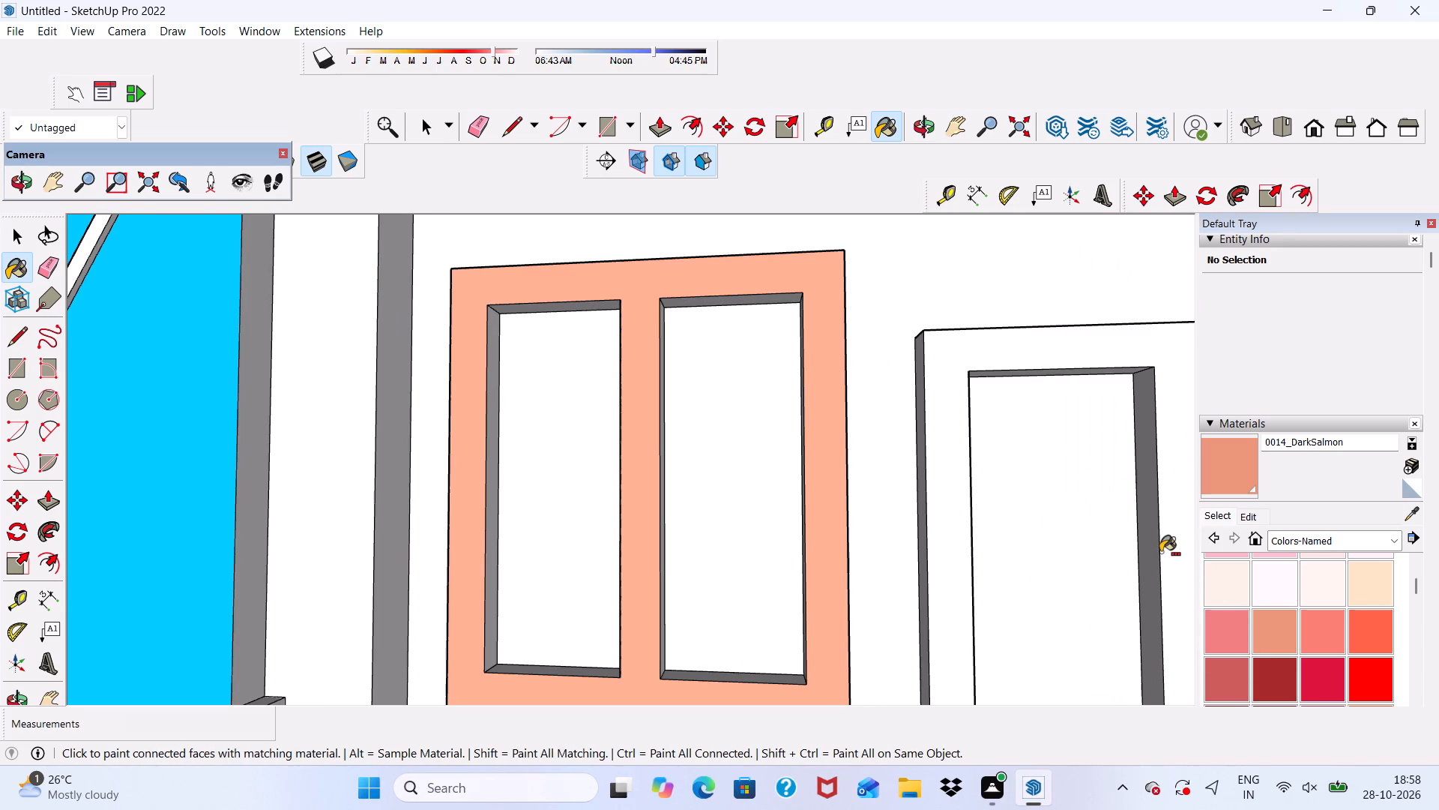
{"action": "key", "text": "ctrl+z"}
Paint the front face of the balcony's double window frame with the named colour 0035_Tan.
{"action": "scroll", "coordinate": [1265, 620], "scroll_direction": "down", "scroll_amount": 2}
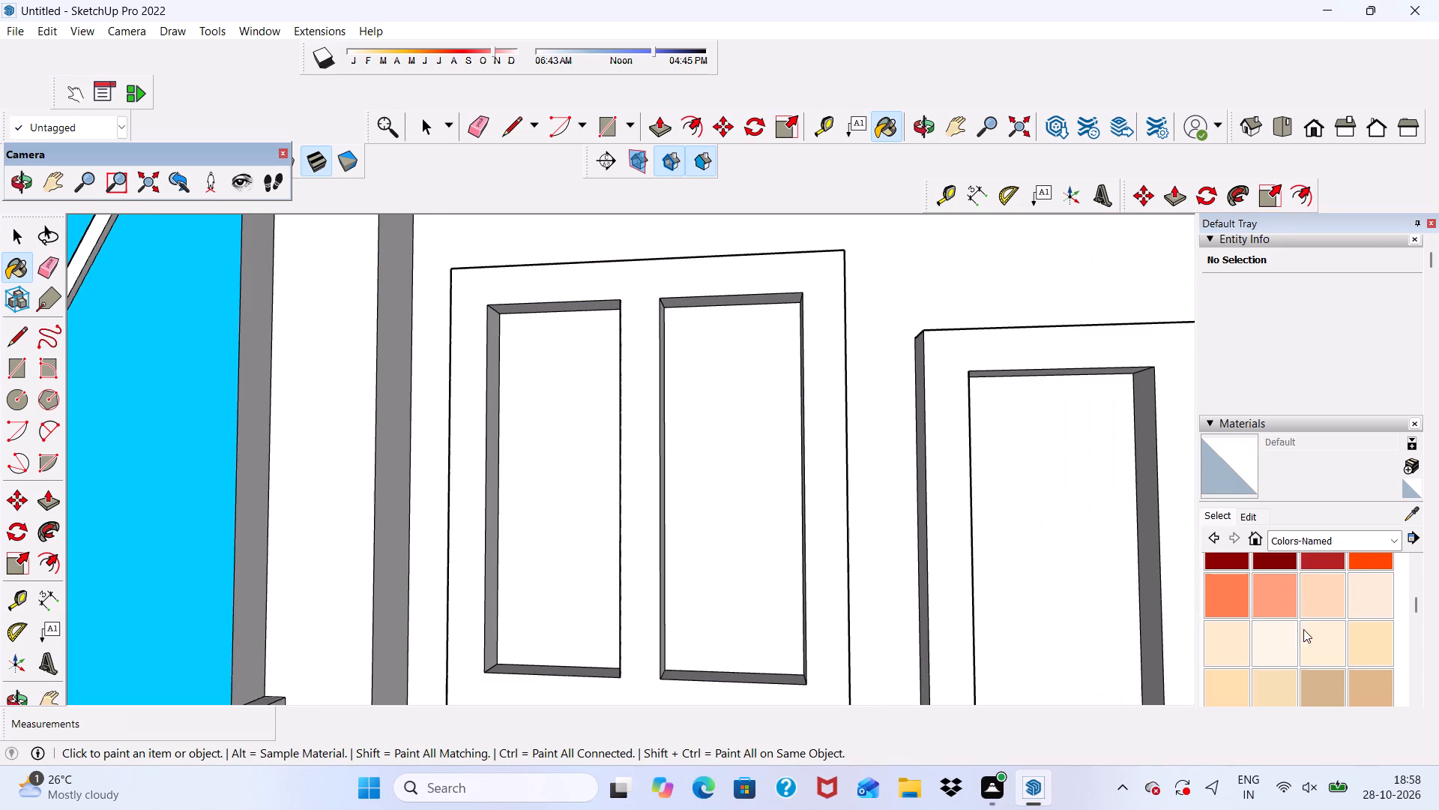
{"action": "left_click", "coordinate": [1323, 679]}
{"action": "scroll", "coordinate": [585, 309], "scroll_direction": "up", "scroll_amount": 4}
{"action": "left_click", "coordinate": [594, 271]}
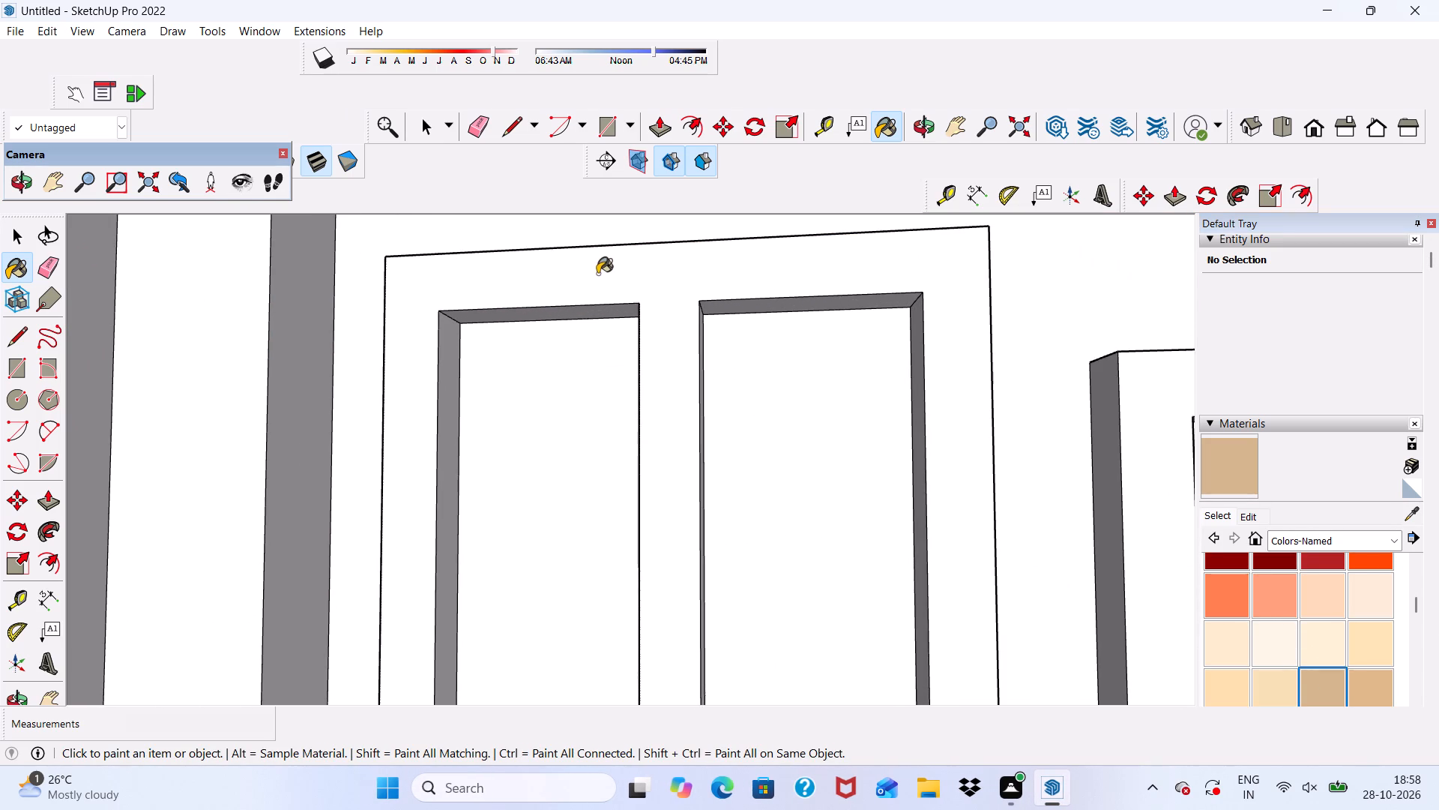
Darken the 0035_Tan material to a medium brown.
{"action": "left_click", "coordinate": [1246, 515]}
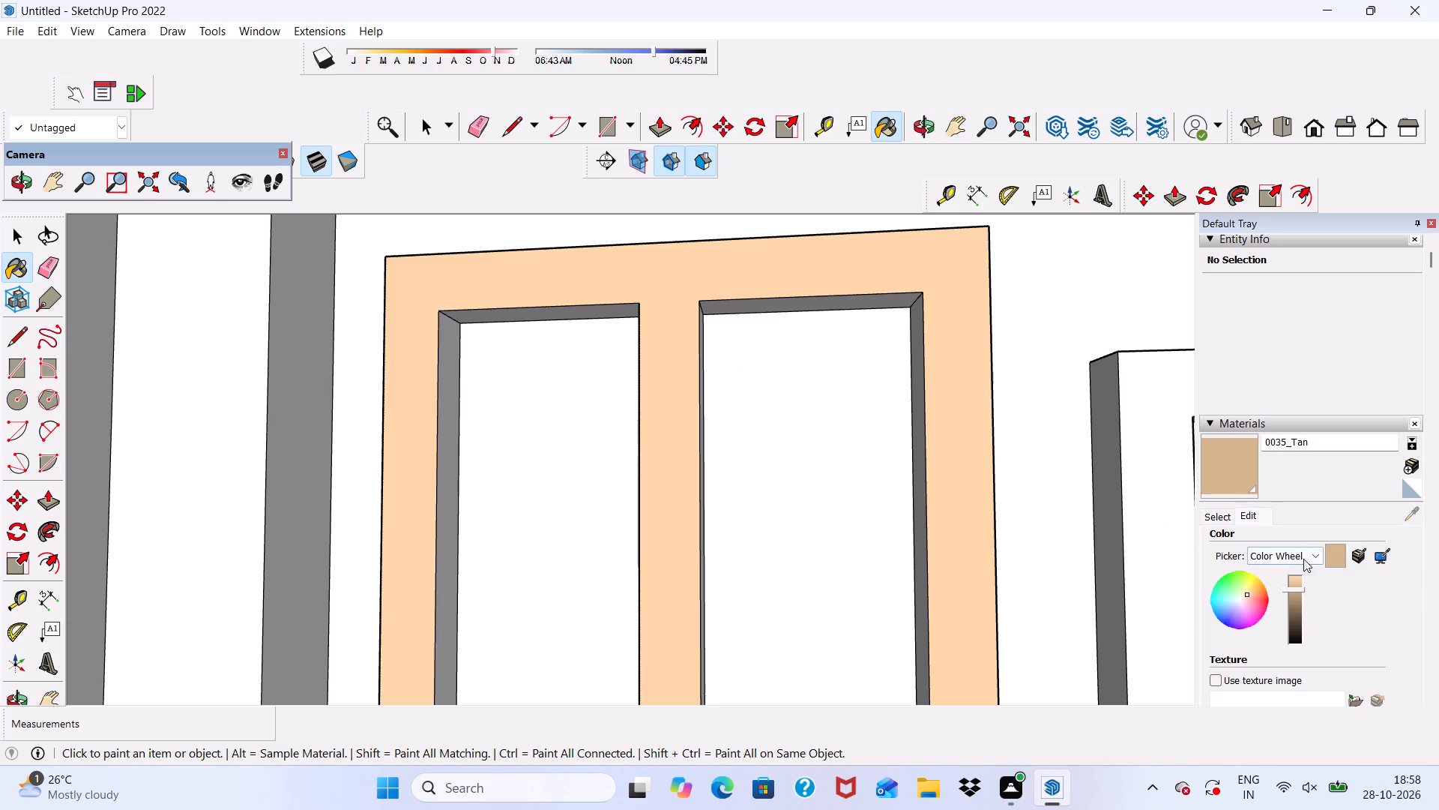
{"action": "left_click_drag", "start_coordinate": [1293, 589], "coordinate": [1296, 601]}
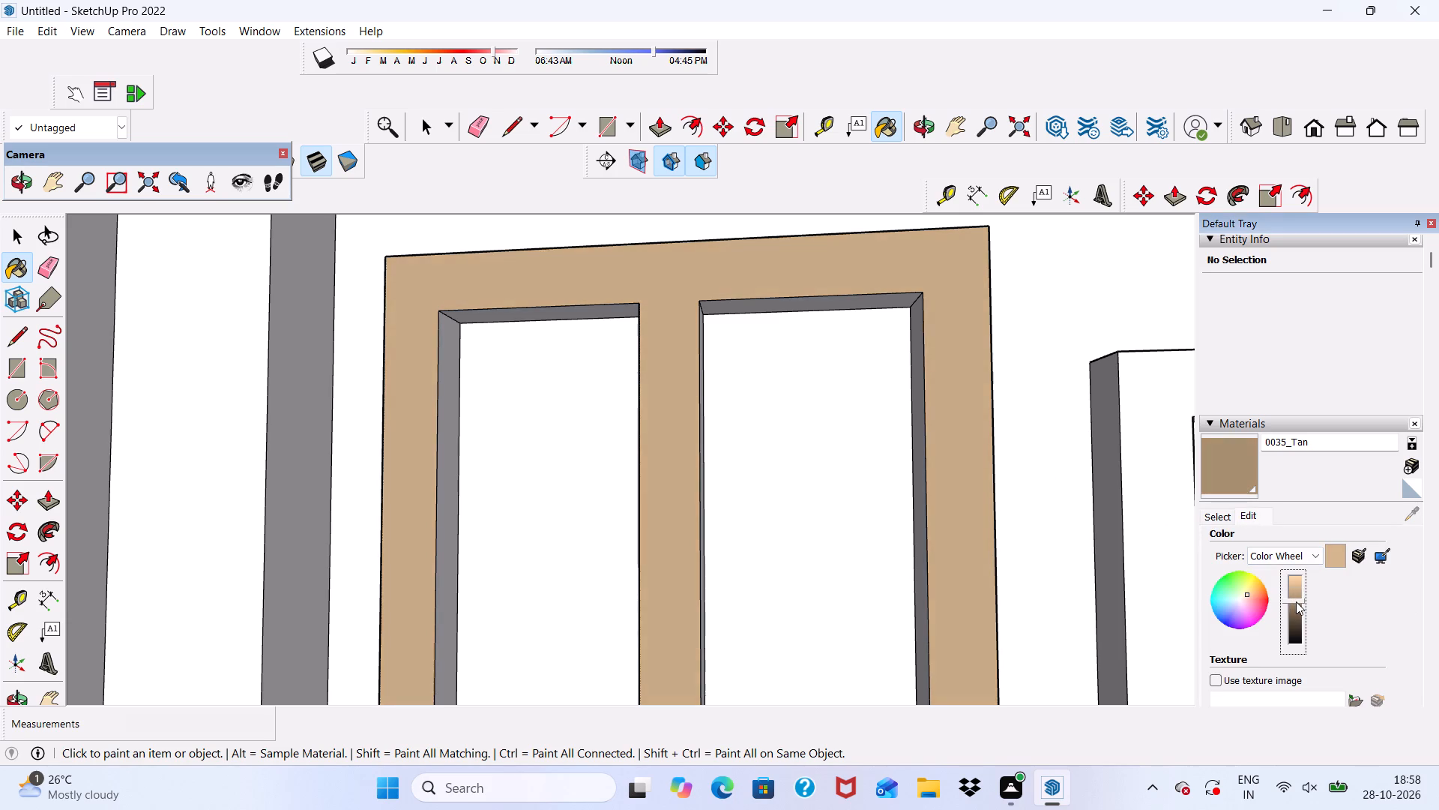
{"action": "left_click_drag", "start_coordinate": [1296, 601], "coordinate": [1296, 604]}
Paint the left inner side faces of both openings in the balcony's double window frame with the darkened 0035_Tan.
{"action": "scroll", "coordinate": [820, 393], "scroll_direction": "down", "scroll_amount": 1}
{"action": "middle_click_drag", "start_coordinate": [824, 403], "coordinate": [588, 485]}
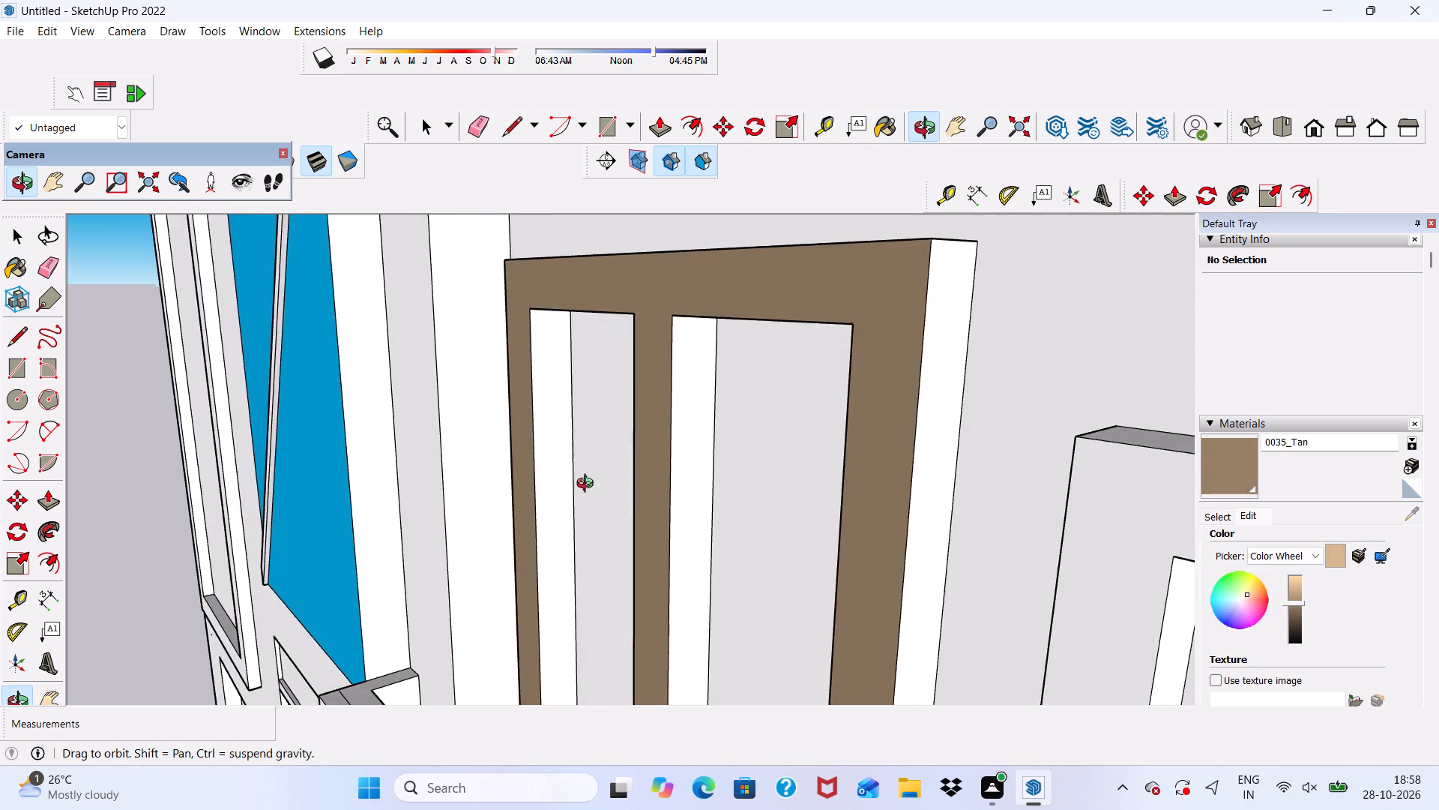
{"action": "middle_click_drag", "start_coordinate": [588, 485], "coordinate": [588, 484]}
{"action": "scroll", "coordinate": [675, 482], "scroll_direction": "up", "scroll_amount": 5}
{"action": "scroll", "coordinate": [666, 432], "scroll_direction": "down", "scroll_amount": 1}
{"action": "left_click", "coordinate": [685, 424]}
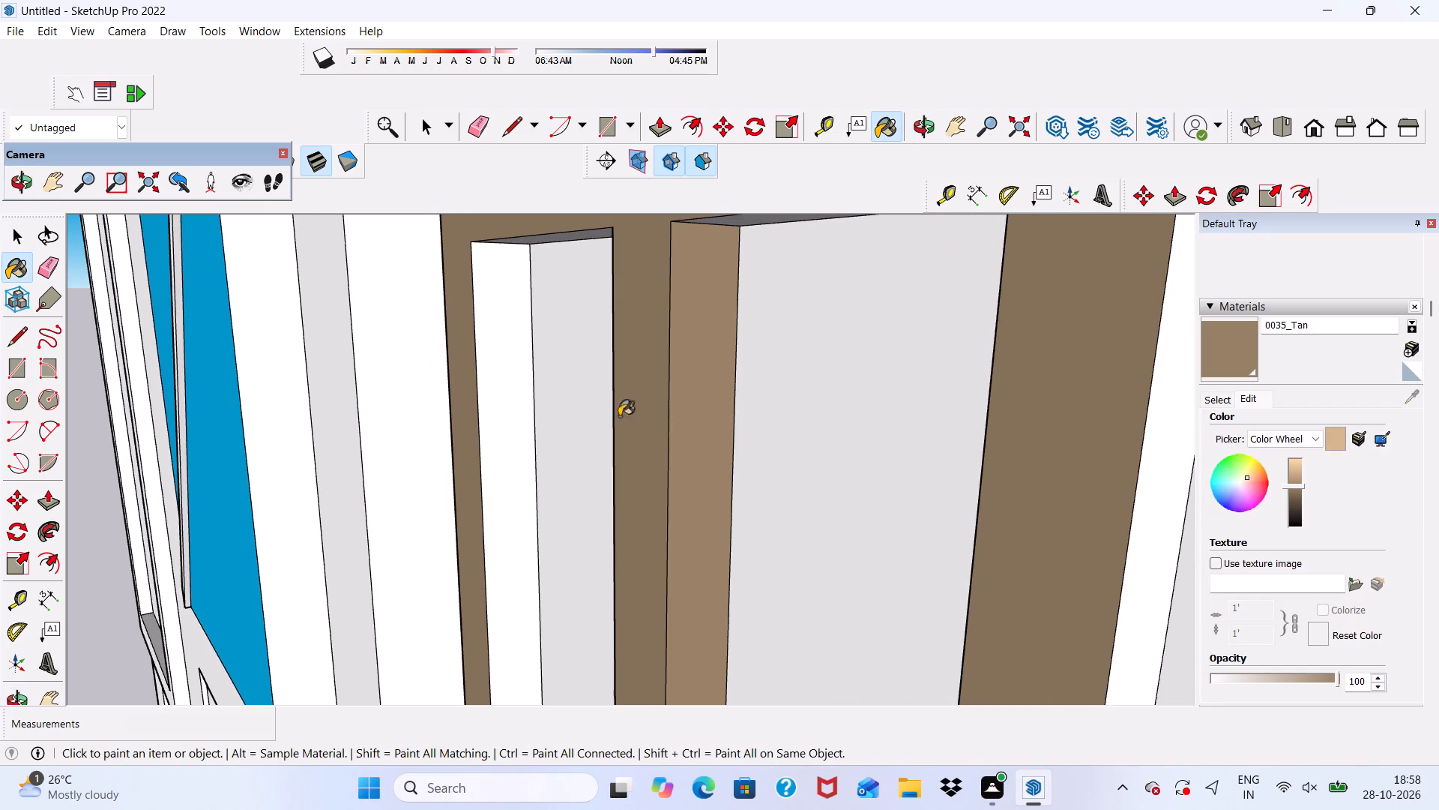
{"action": "left_click", "coordinate": [487, 367]}
Paint the top inner faces of both openings in the double window frame with 0035_Tan.
{"action": "scroll", "coordinate": [493, 366], "scroll_direction": "down", "scroll_amount": 1}
{"action": "middle_click_drag", "start_coordinate": [509, 358], "coordinate": [785, 280]}
{"action": "scroll", "coordinate": [796, 288], "scroll_direction": "up", "scroll_amount": 1}
{"action": "scroll", "coordinate": [680, 340], "scroll_direction": "down", "scroll_amount": 2}
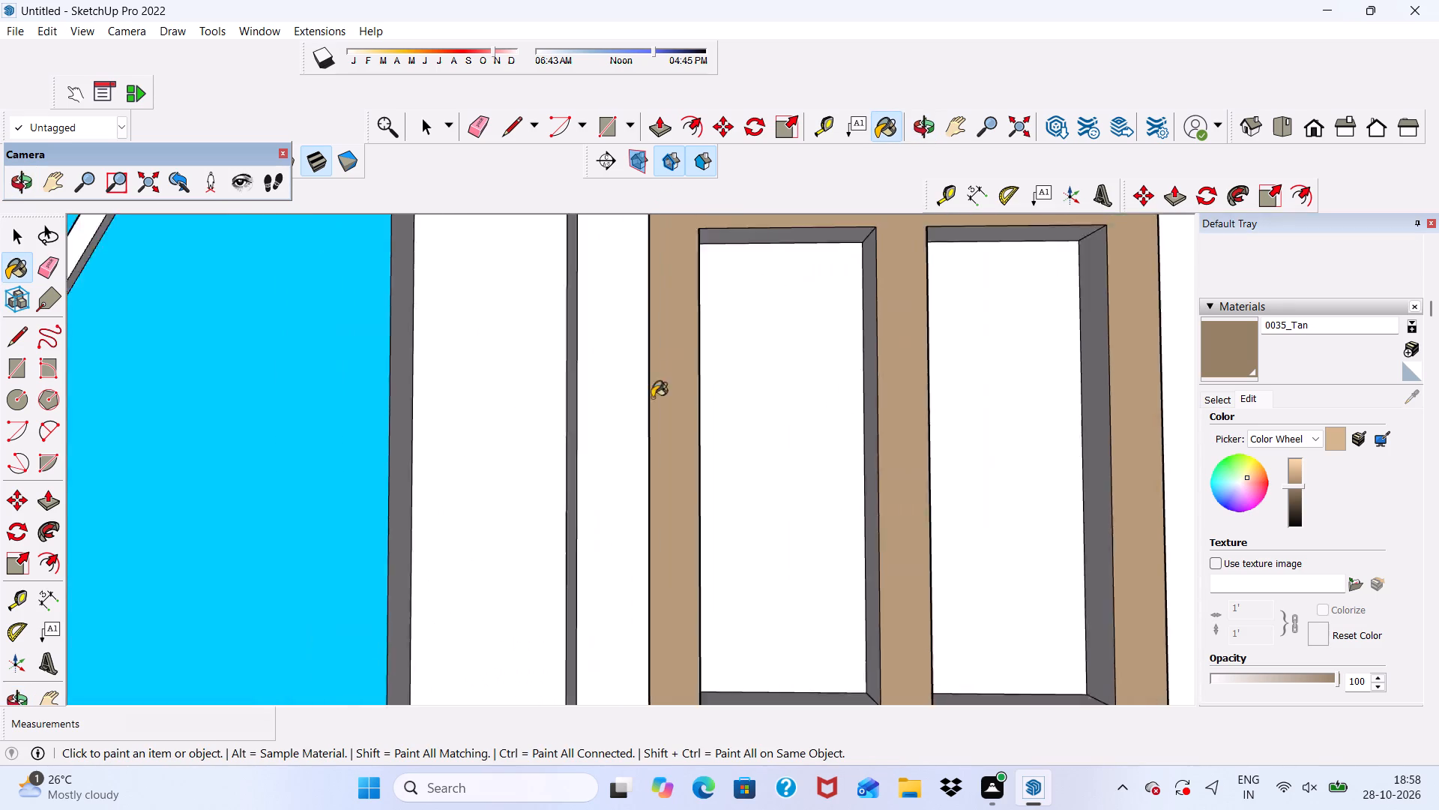
{"action": "scroll", "coordinate": [652, 397], "scroll_direction": "down", "scroll_amount": 6}
{"action": "scroll", "coordinate": [818, 290], "scroll_direction": "up", "scroll_amount": 6}
{"action": "middle_click_drag", "start_coordinate": [800, 300], "coordinate": [794, 228]}
{"action": "scroll", "coordinate": [762, 294], "scroll_direction": "up", "scroll_amount": 4}
{"action": "left_click", "coordinate": [722, 301]}
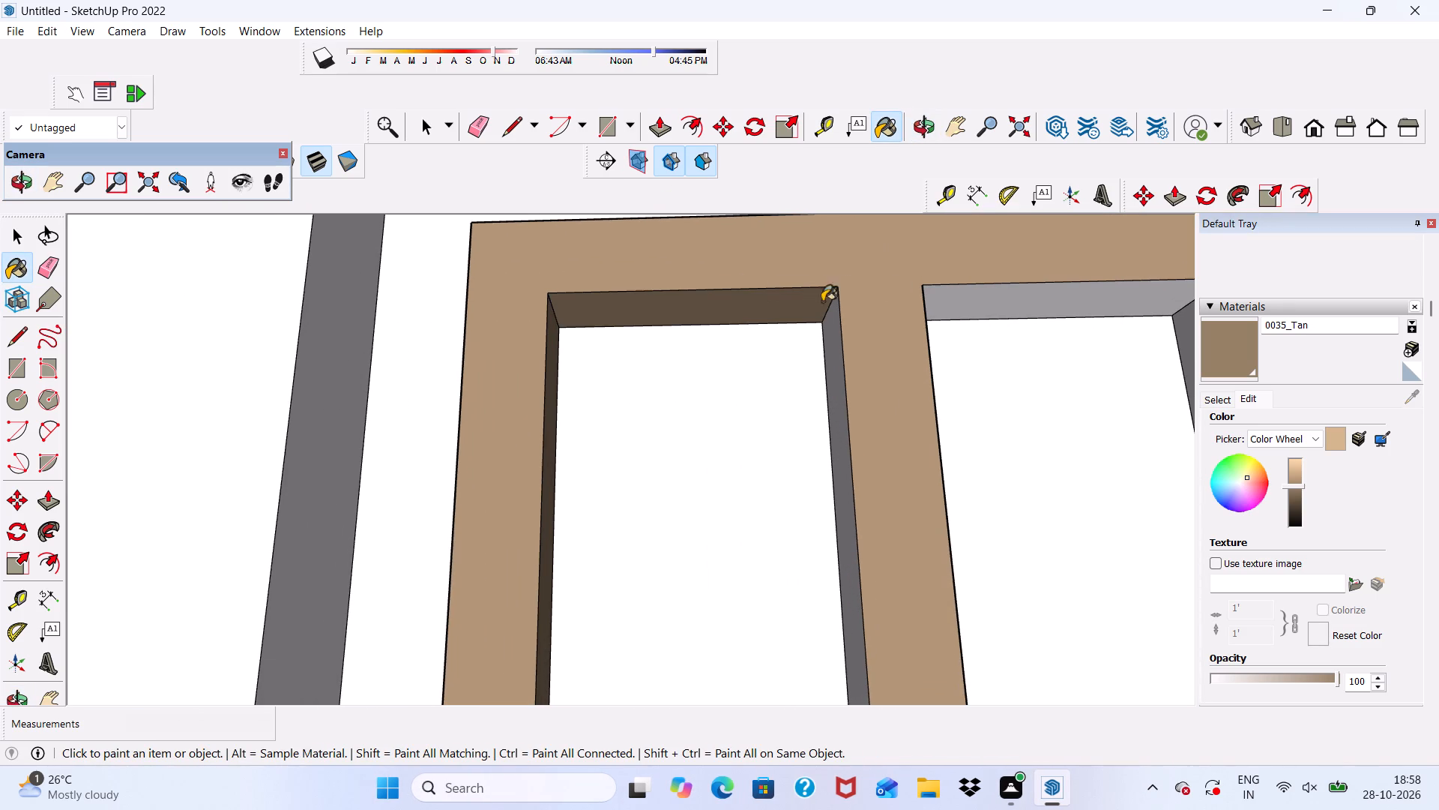
{"action": "left_click", "coordinate": [969, 304]}
Paint the right inner faces of both openings and the frame's outer left side with 0035_Tan.
{"action": "scroll", "coordinate": [831, 366], "scroll_direction": "down", "scroll_amount": 2}
{"action": "middle_click_drag", "start_coordinate": [827, 379], "coordinate": [948, 425]}
{"action": "scroll", "coordinate": [847, 406], "scroll_direction": "up", "scroll_amount": 1}
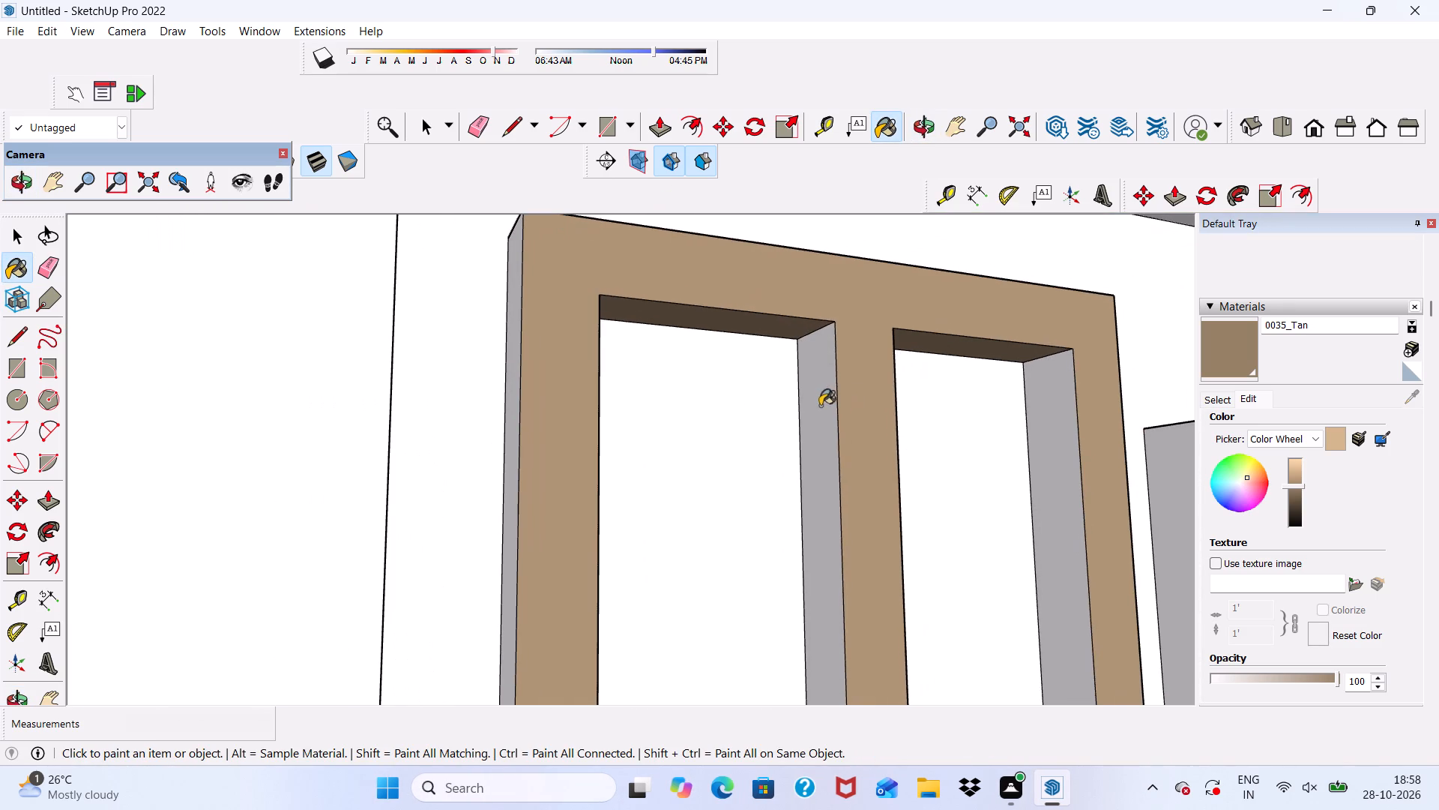
{"action": "left_click", "coordinate": [821, 408]}
{"action": "scroll", "coordinate": [569, 347], "scroll_direction": "up", "scroll_amount": 4}
{"action": "left_click", "coordinate": [482, 370]}
{"action": "scroll", "coordinate": [474, 371], "scroll_direction": "down", "scroll_amount": 5}
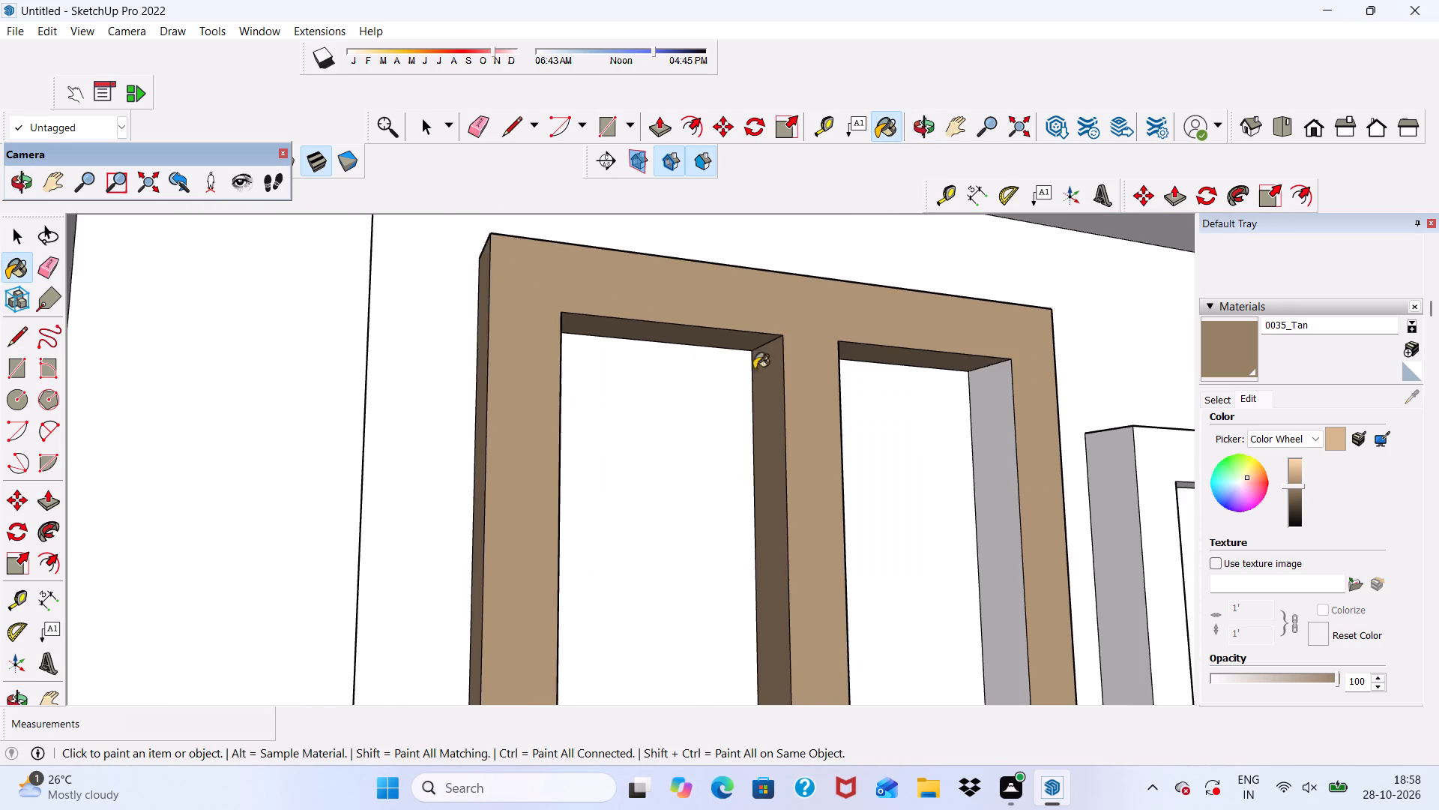
{"action": "scroll", "coordinate": [830, 401], "scroll_direction": "down", "scroll_amount": 1}
{"action": "left_click", "coordinate": [974, 451]}
Paint the outer right side and the top face of the double window frame with 0035_Tan.
{"action": "scroll", "coordinate": [961, 435], "scroll_direction": "down", "scroll_amount": 1}
{"action": "middle_click_drag", "start_coordinate": [961, 435], "coordinate": [435, 500]}
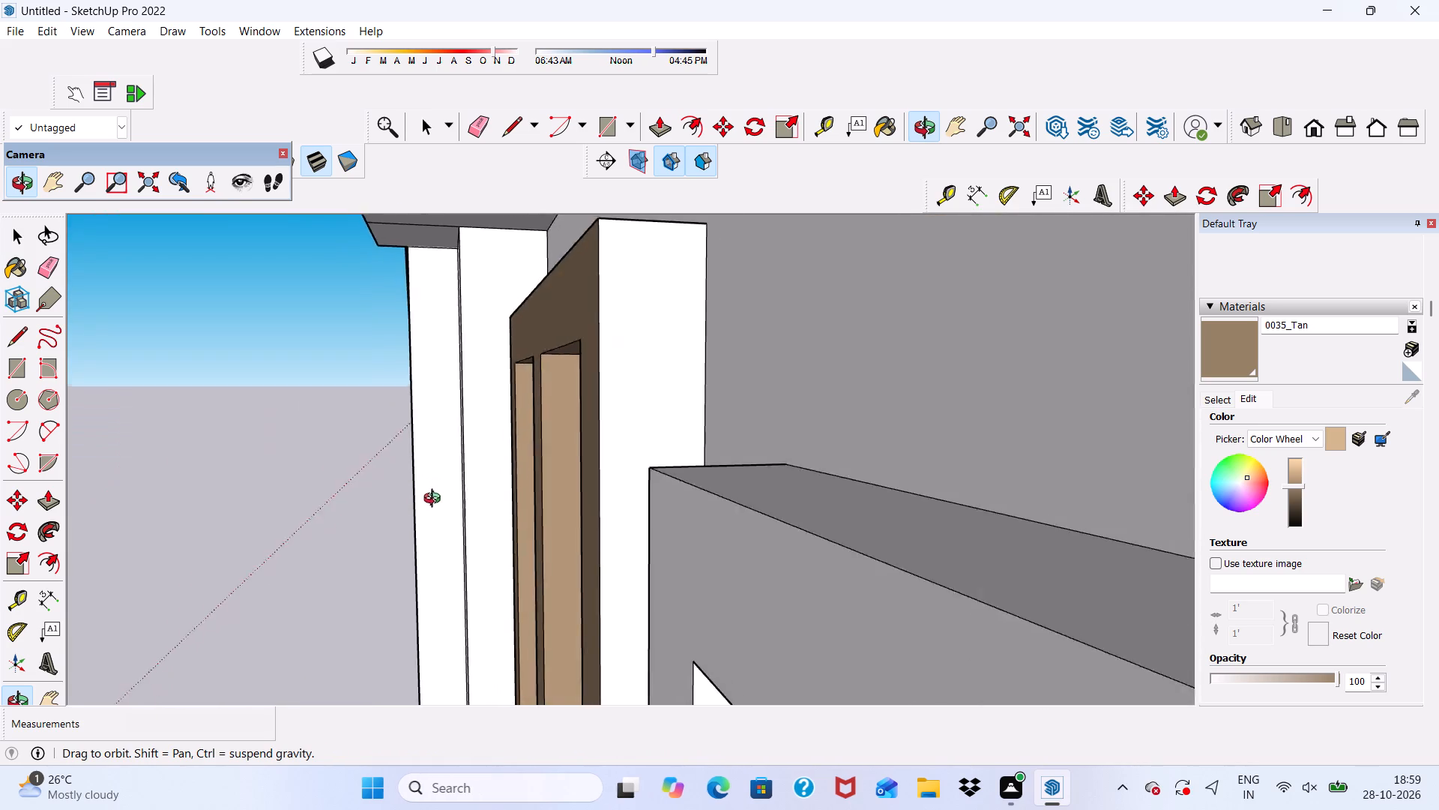
{"action": "middle_click_drag", "start_coordinate": [435, 500], "coordinate": [456, 536]}
{"action": "left_click", "coordinate": [723, 454]}
{"action": "middle_click_drag", "start_coordinate": [689, 388], "coordinate": [731, 511]}
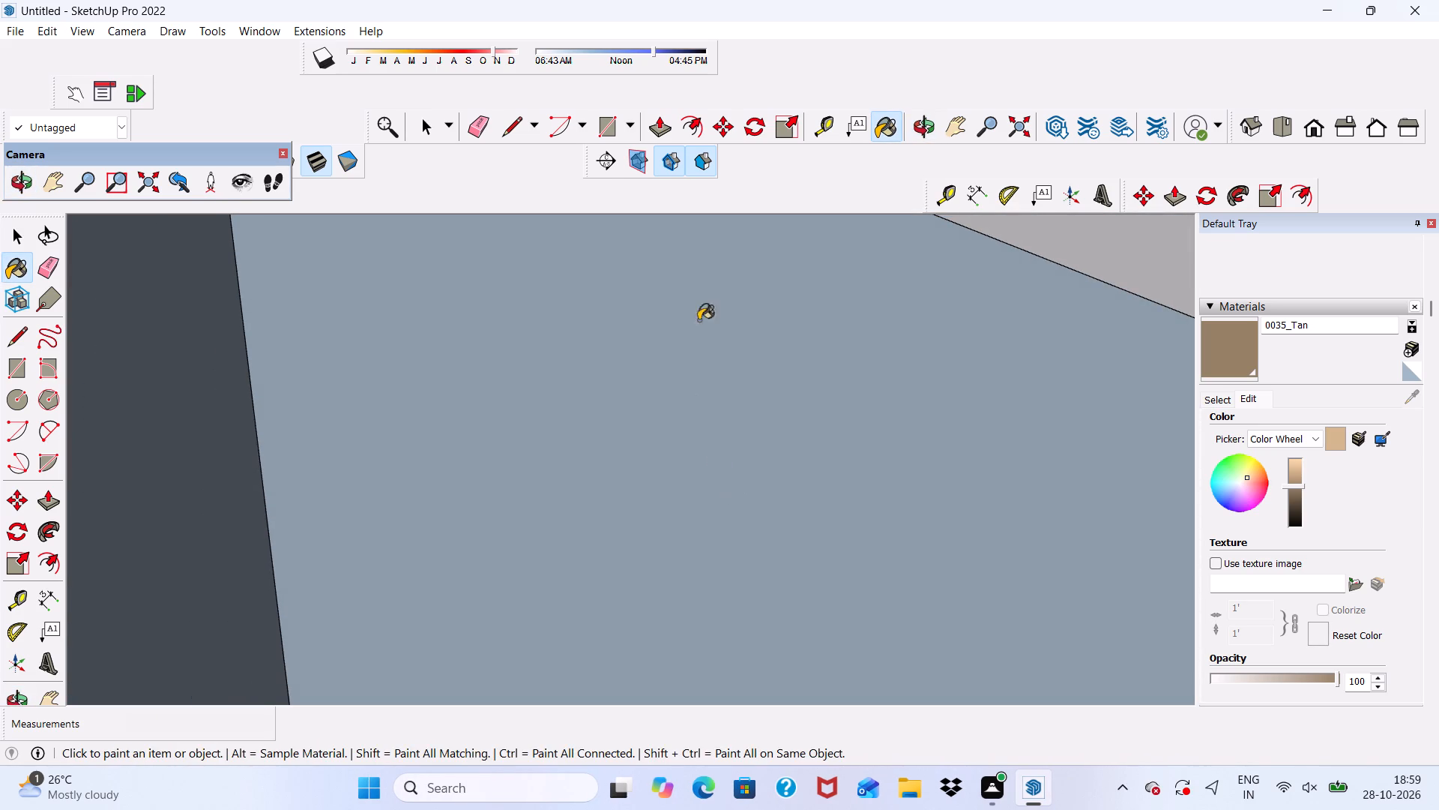
{"action": "left_click", "coordinate": [1322, 128]}
{"action": "scroll", "coordinate": [462, 360], "scroll_direction": "down", "scroll_amount": 12}
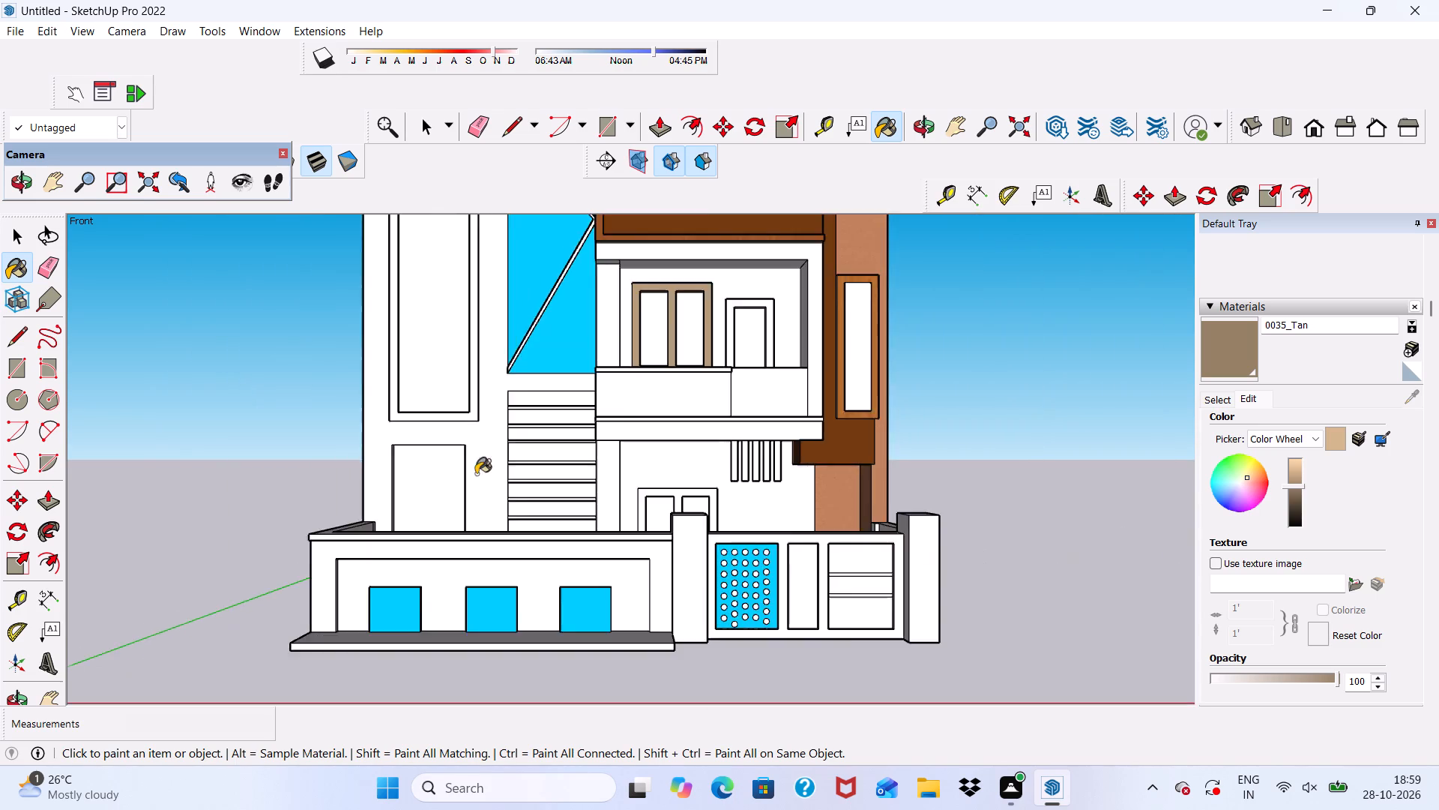
{"action": "scroll", "coordinate": [476, 474], "scroll_direction": "down", "scroll_amount": 5}
{"action": "scroll", "coordinate": [714, 325], "scroll_direction": "up", "scroll_amount": 18}
{"action": "middle_click_drag", "start_coordinate": [615, 328], "coordinate": [526, 467]}
{"action": "scroll", "coordinate": [544, 437], "scroll_direction": "up", "scroll_amount": 8}
{"action": "left_click", "coordinate": [558, 359]}
Paint the bottom inner faces of both openings in the double window frame with 0035_Tan.
{"action": "scroll", "coordinate": [468, 330], "scroll_direction": "down", "scroll_amount": 6}
{"action": "scroll", "coordinate": [538, 554], "scroll_direction": "up", "scroll_amount": 6}
{"action": "scroll", "coordinate": [455, 529], "scroll_direction": "down", "scroll_amount": 2}
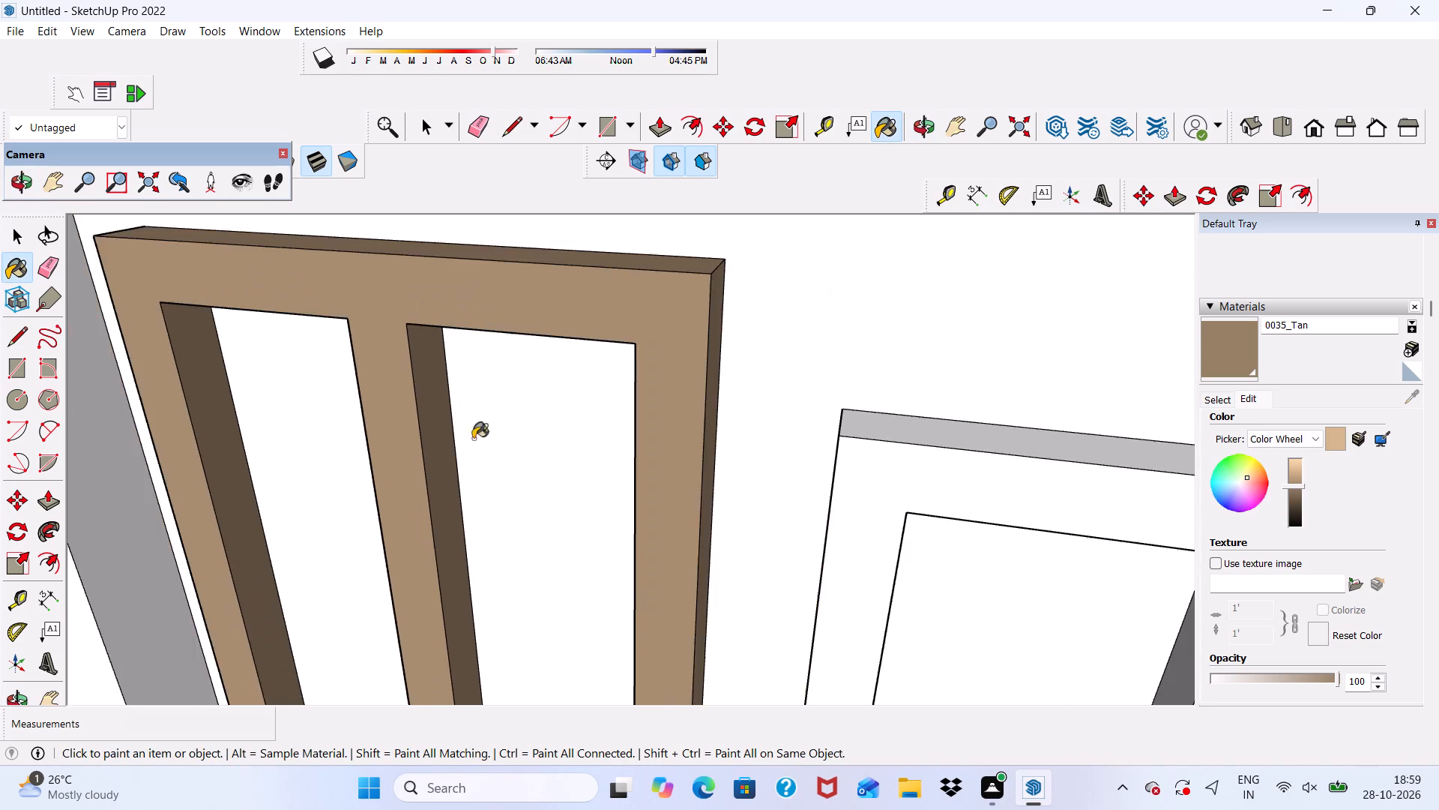
{"action": "scroll", "coordinate": [473, 439], "scroll_direction": "down", "scroll_amount": 11}
{"action": "scroll", "coordinate": [438, 589], "scroll_direction": "up", "scroll_amount": 4}
{"action": "left_click", "coordinate": [387, 649]}
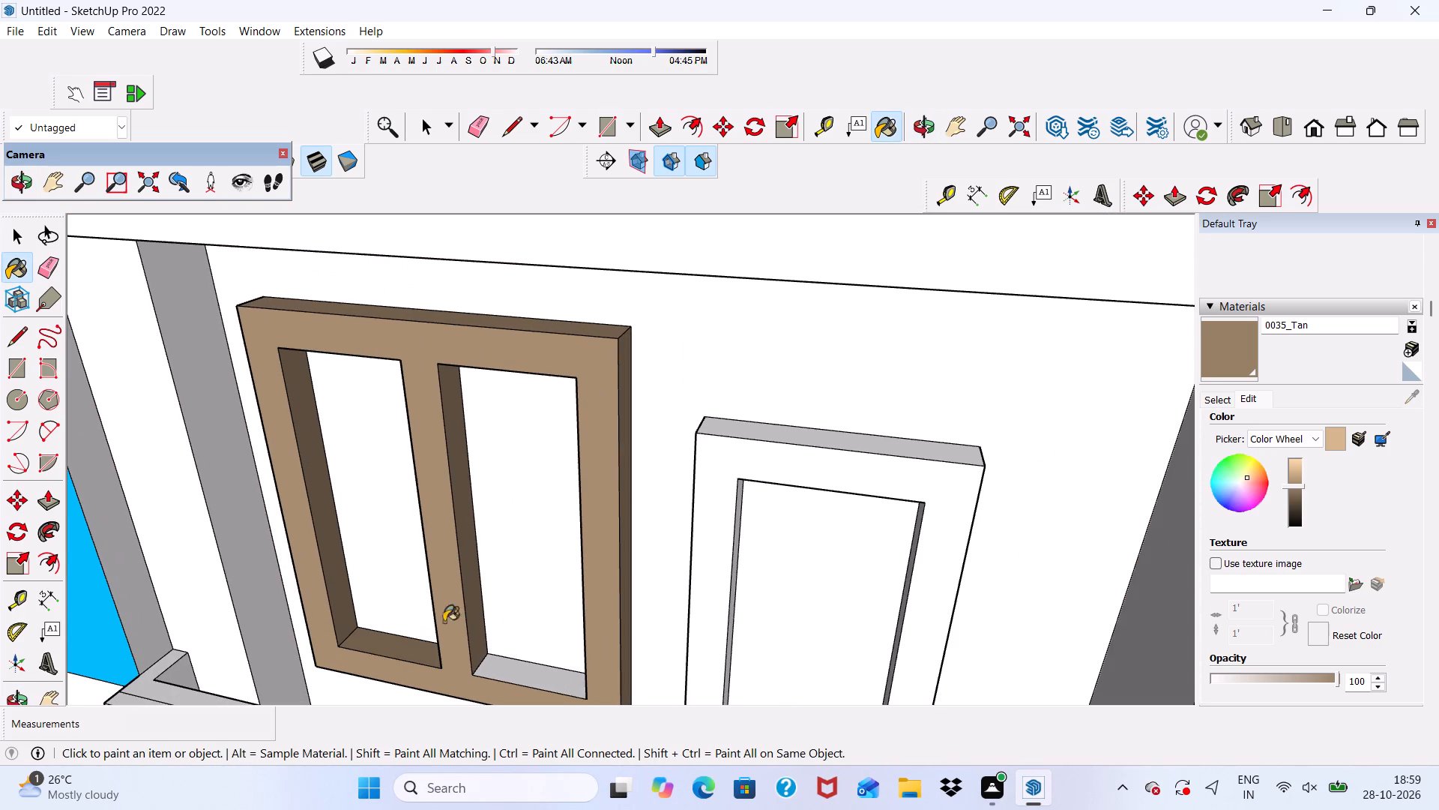
{"action": "left_click", "coordinate": [549, 682]}
Paint the front face of the balcony door frame beside the double window with 0035_Tan.
{"action": "scroll", "coordinate": [538, 667], "scroll_direction": "down", "scroll_amount": 1}
{"action": "middle_click_drag", "start_coordinate": [536, 634], "coordinate": [704, 249]}
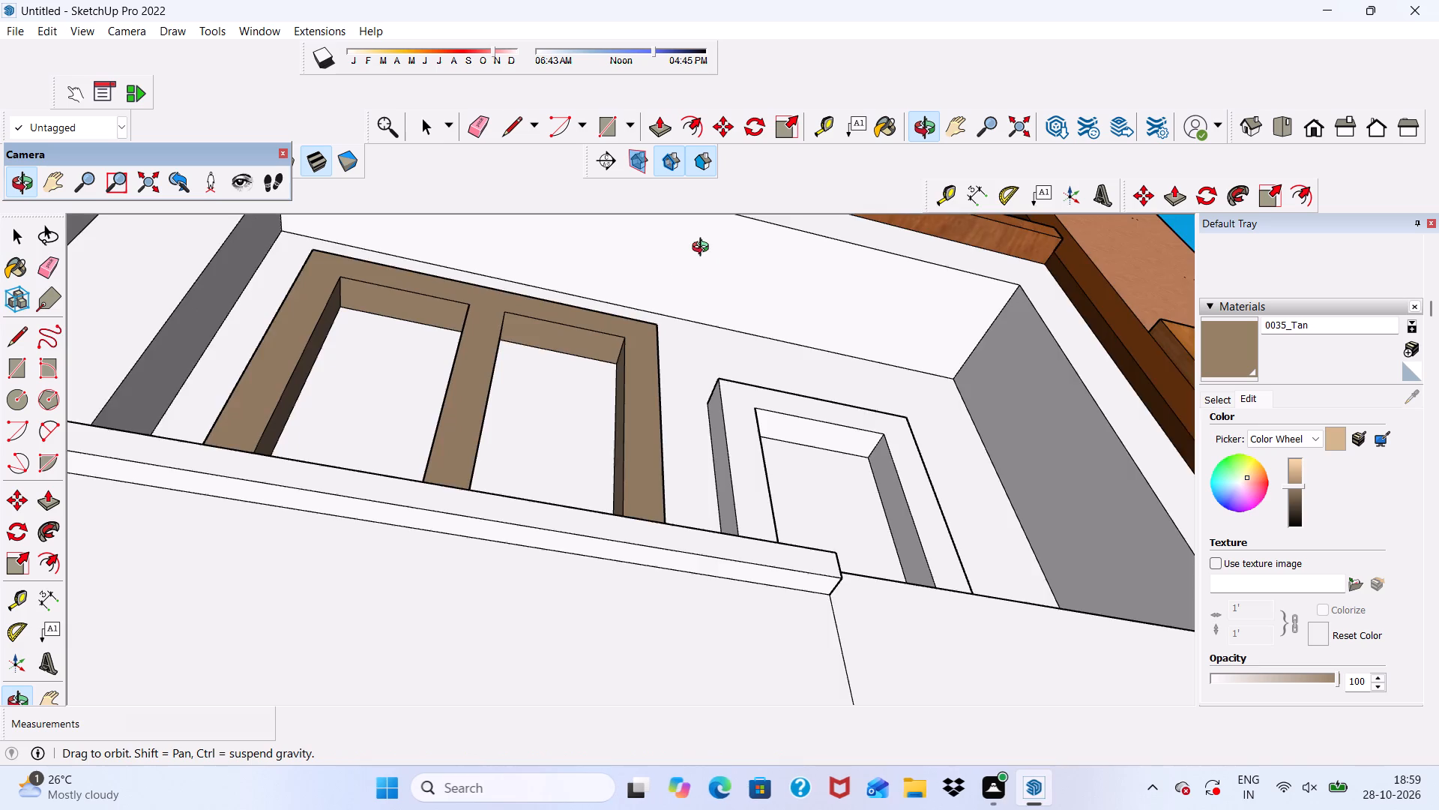
{"action": "middle_click_drag", "start_coordinate": [704, 249], "coordinate": [495, 580]}
{"action": "scroll", "coordinate": [712, 517], "scroll_direction": "up", "scroll_amount": 1}
{"action": "left_click", "coordinate": [698, 469]}
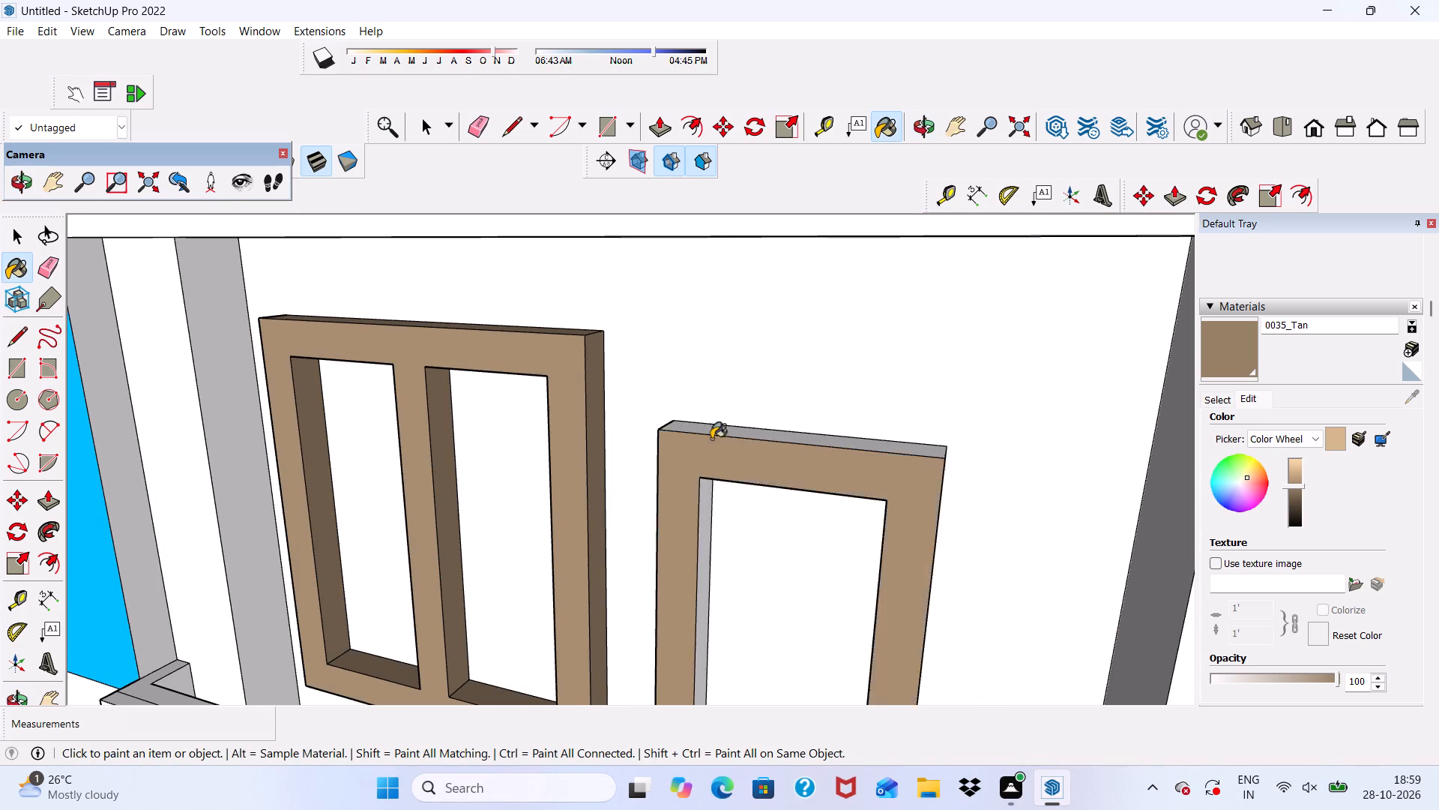
Paint the top face and the left, top and right inner faces of the balcony door frame with 0035_Tan.
{"action": "scroll", "coordinate": [734, 423], "scroll_direction": "up", "scroll_amount": 5}
{"action": "left_click", "coordinate": [728, 436]}
{"action": "scroll", "coordinate": [739, 503], "scroll_direction": "down", "scroll_amount": 1}
{"action": "middle_click_drag", "start_coordinate": [761, 322], "coordinate": [776, 157]}
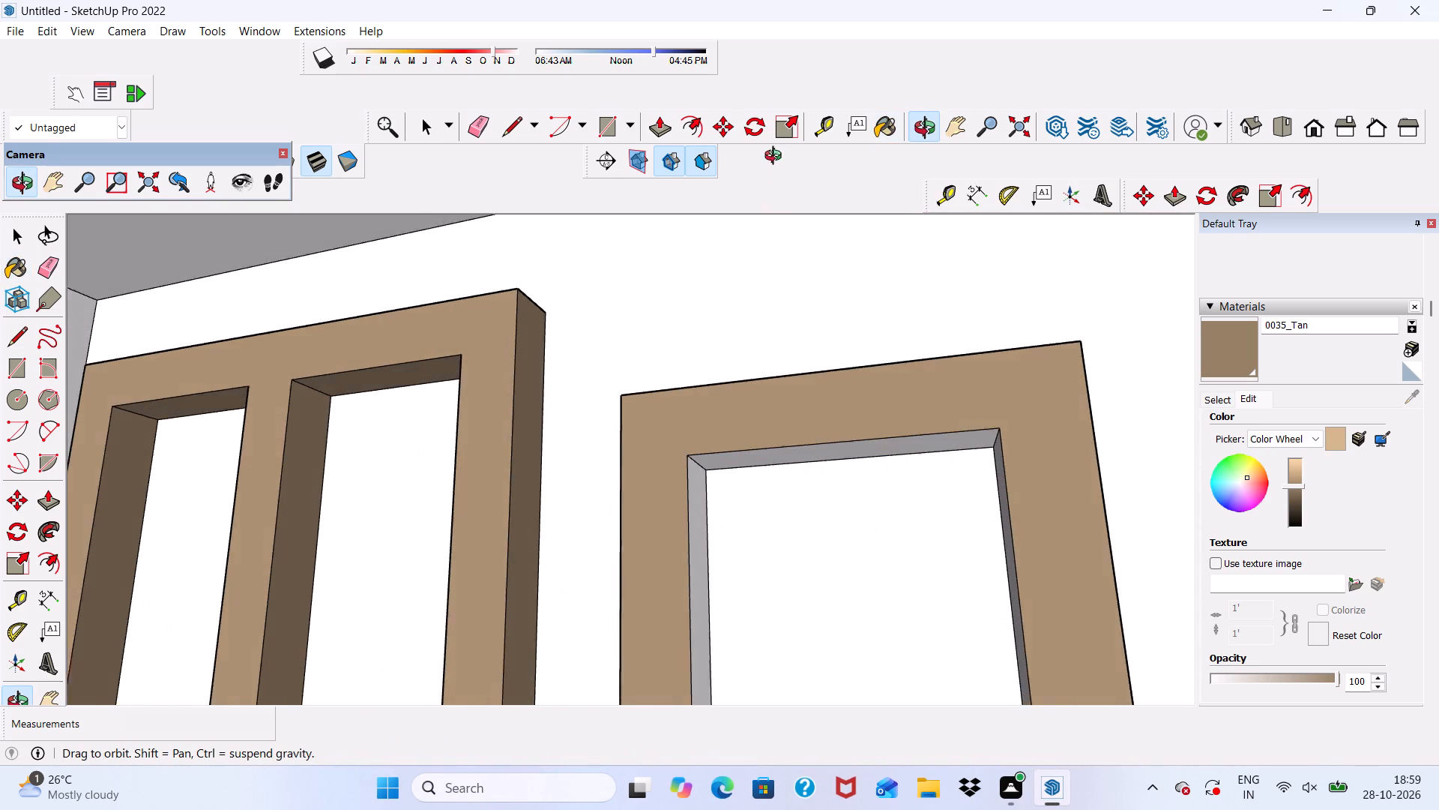
{"action": "middle_click_drag", "start_coordinate": [776, 157], "coordinate": [772, 154]}
{"action": "scroll", "coordinate": [736, 552], "scroll_direction": "up", "scroll_amount": 1}
{"action": "left_click_drag", "start_coordinate": [688, 577], "coordinate": [684, 570]}
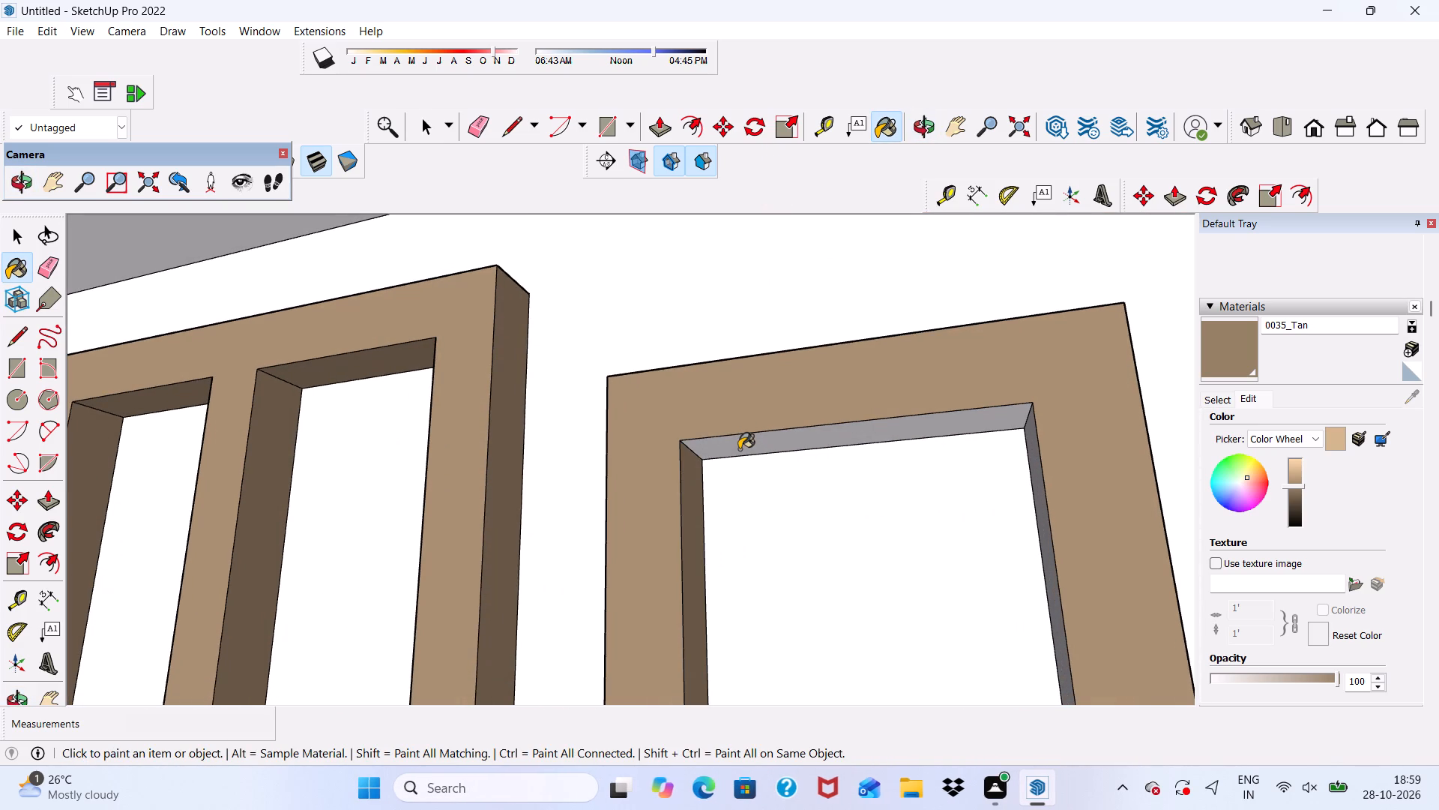
{"action": "left_click", "coordinate": [739, 449]}
{"action": "scroll", "coordinate": [905, 490], "scroll_direction": "down", "scroll_amount": 2}
{"action": "scroll", "coordinate": [1012, 526], "scroll_direction": "up", "scroll_amount": 2}
{"action": "middle_click_drag", "start_coordinate": [1010, 530], "coordinate": [1101, 553]}
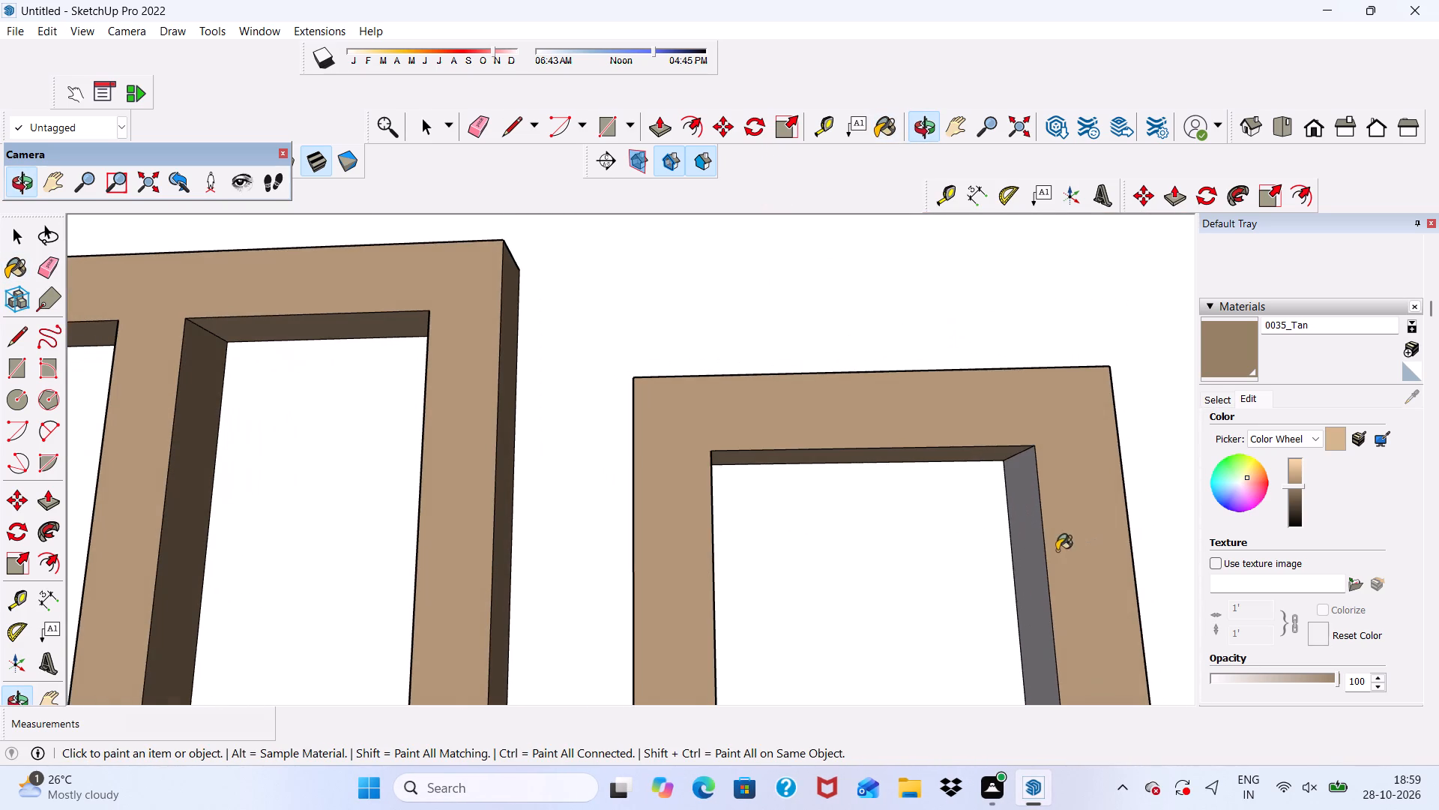
{"action": "left_click", "coordinate": [1034, 552]}
Paint the outer right side of the balcony door frame with 0035_Tan.
{"action": "scroll", "coordinate": [872, 472], "scroll_direction": "down", "scroll_amount": 9}
{"action": "scroll", "coordinate": [691, 394], "scroll_direction": "down", "scroll_amount": 6}
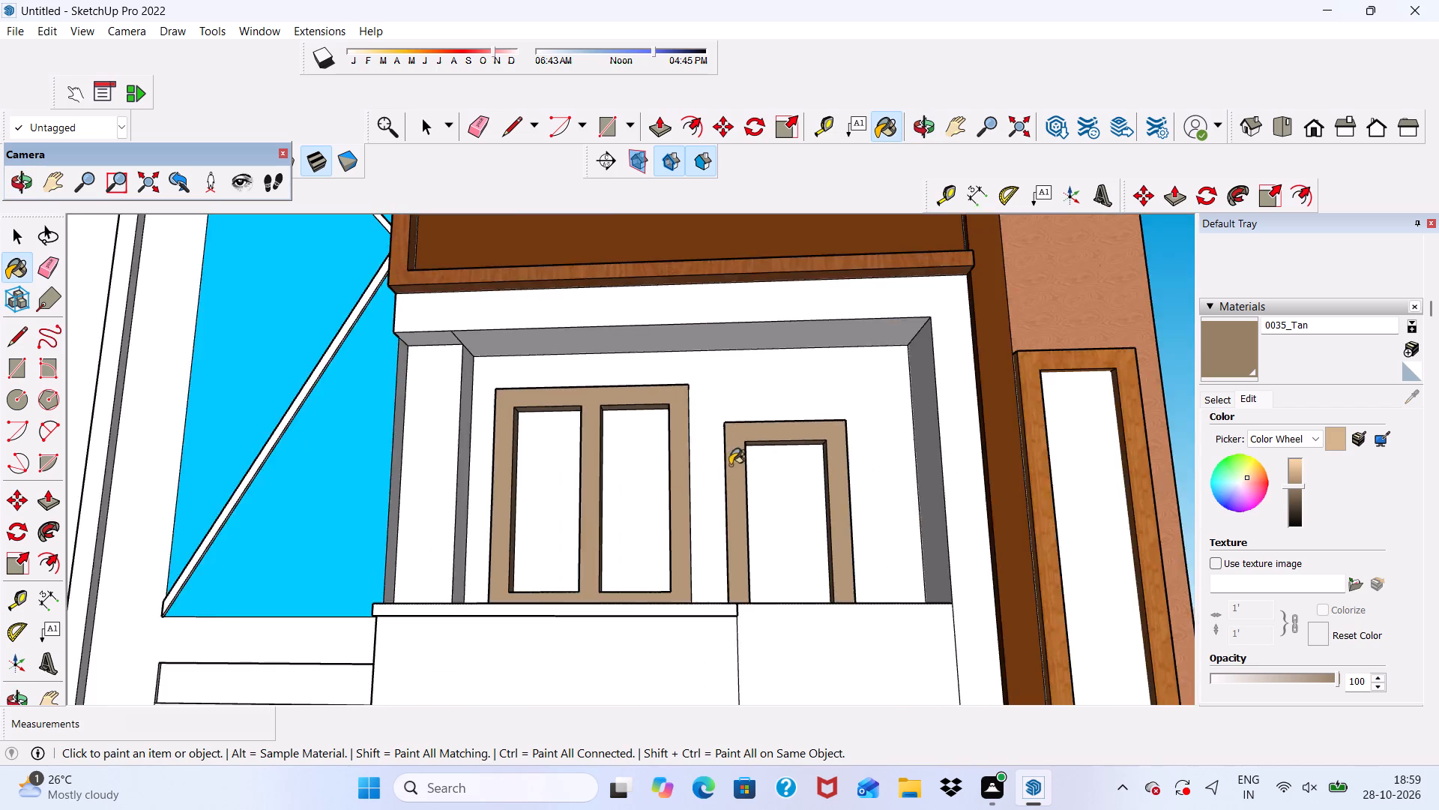
{"action": "middle_click_drag", "start_coordinate": [733, 469], "coordinate": [699, 643]}
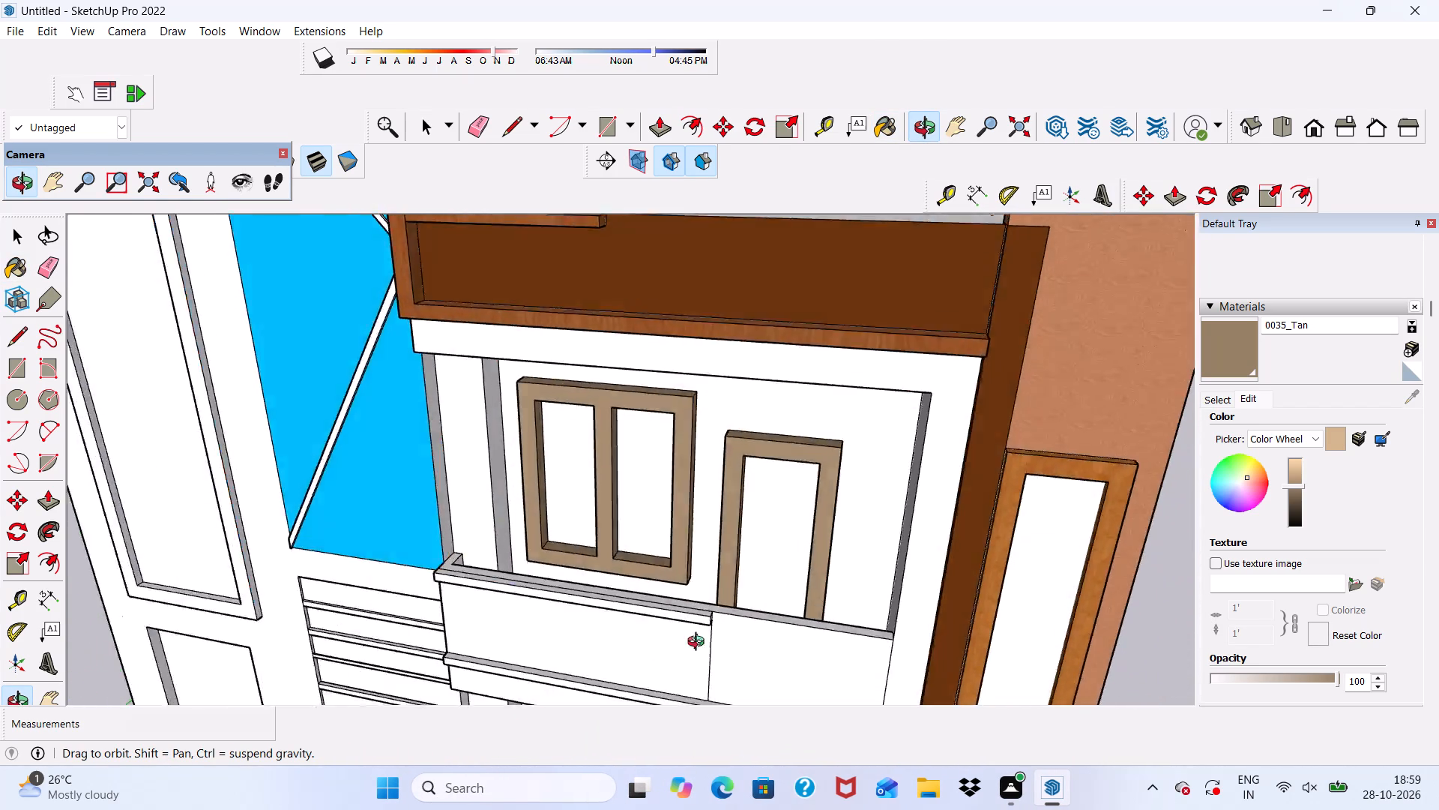
{"action": "middle_click_drag", "start_coordinate": [699, 643], "coordinate": [504, 643]}
{"action": "scroll", "coordinate": [878, 524], "scroll_direction": "up", "scroll_amount": 6}
{"action": "scroll", "coordinate": [821, 509], "scroll_direction": "down", "scroll_amount": 1}
{"action": "scroll", "coordinate": [821, 510], "scroll_direction": "up", "scroll_amount": 3}
{"action": "left_click", "coordinate": [761, 487]}
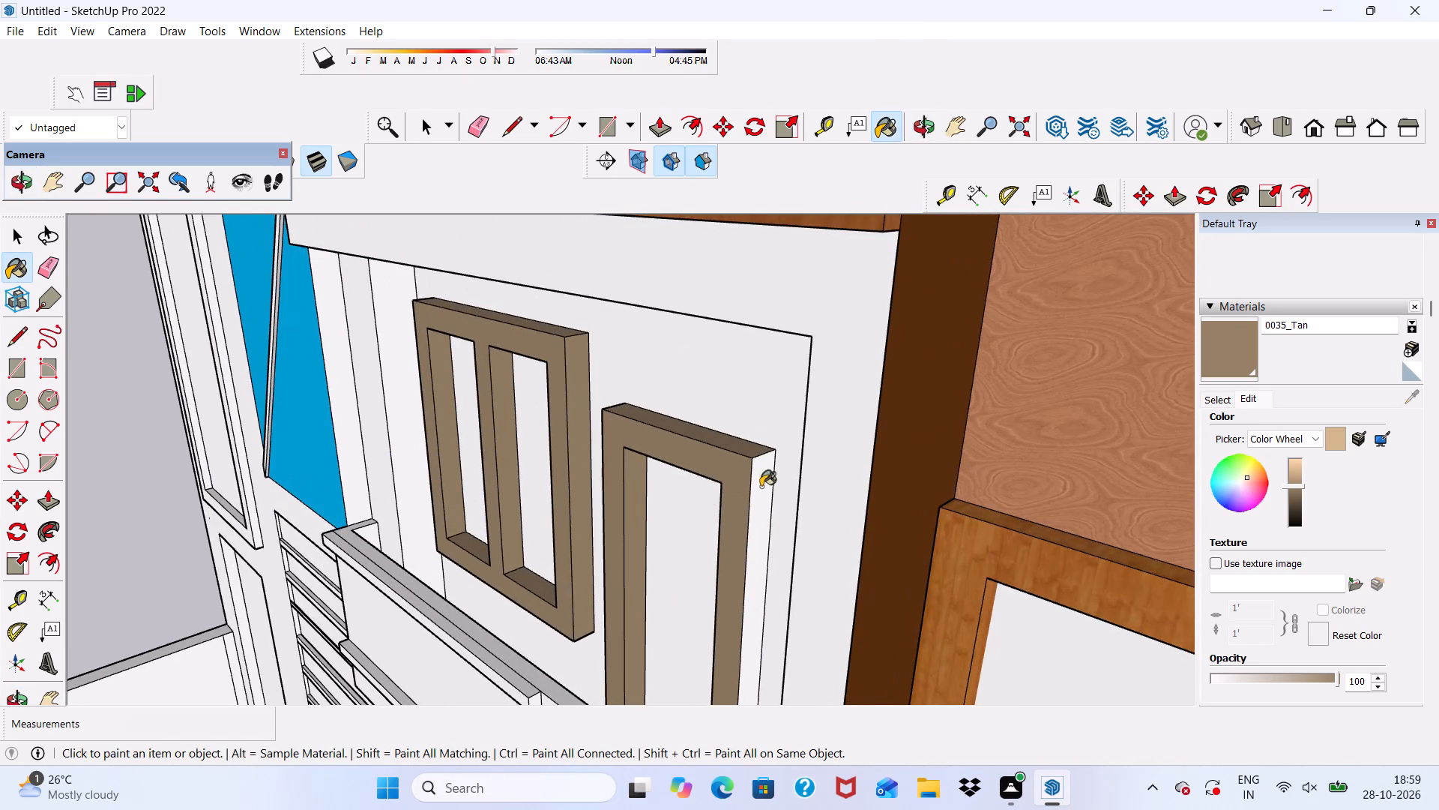
Paint the front face of the ground-floor double-opening frame below the balcony with 0035_Tan.
{"action": "scroll", "coordinate": [724, 479], "scroll_direction": "down", "scroll_amount": 5}
{"action": "scroll", "coordinate": [682, 436], "scroll_direction": "down", "scroll_amount": 3}
{"action": "scroll", "coordinate": [567, 437], "scroll_direction": "down", "scroll_amount": 5}
{"action": "middle_click_drag", "start_coordinate": [587, 472], "coordinate": [803, 465]}
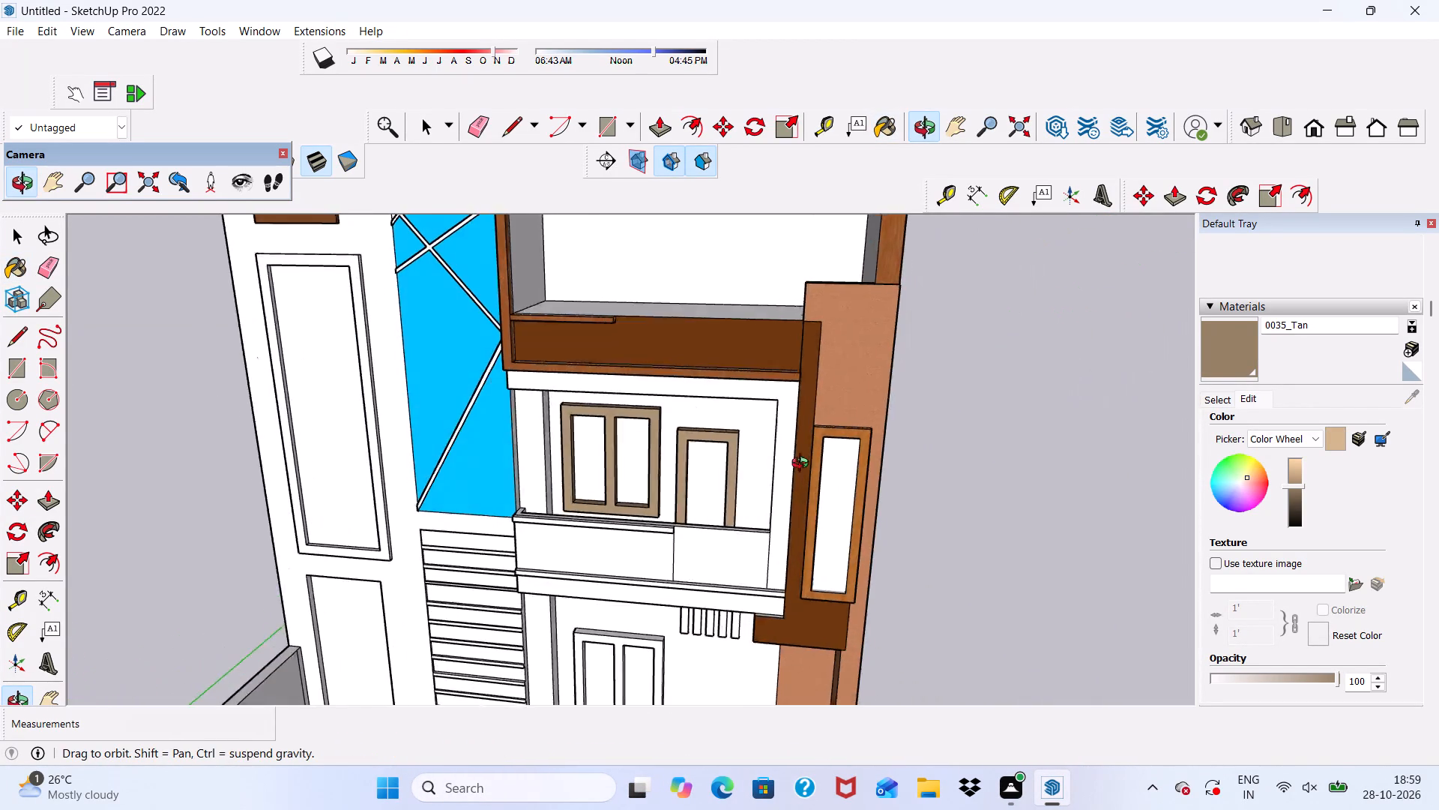
{"action": "middle_click_drag", "start_coordinate": [803, 465], "coordinate": [890, 502]}
{"action": "scroll", "coordinate": [909, 500], "scroll_direction": "up", "scroll_amount": 2}
{"action": "scroll", "coordinate": [471, 439], "scroll_direction": "down", "scroll_amount": 5}
{"action": "middle_click_drag", "start_coordinate": [481, 504], "coordinate": [373, 381]}
{"action": "scroll", "coordinate": [382, 374], "scroll_direction": "up", "scroll_amount": 1}
{"action": "scroll", "coordinate": [388, 353], "scroll_direction": "down", "scroll_amount": 4}
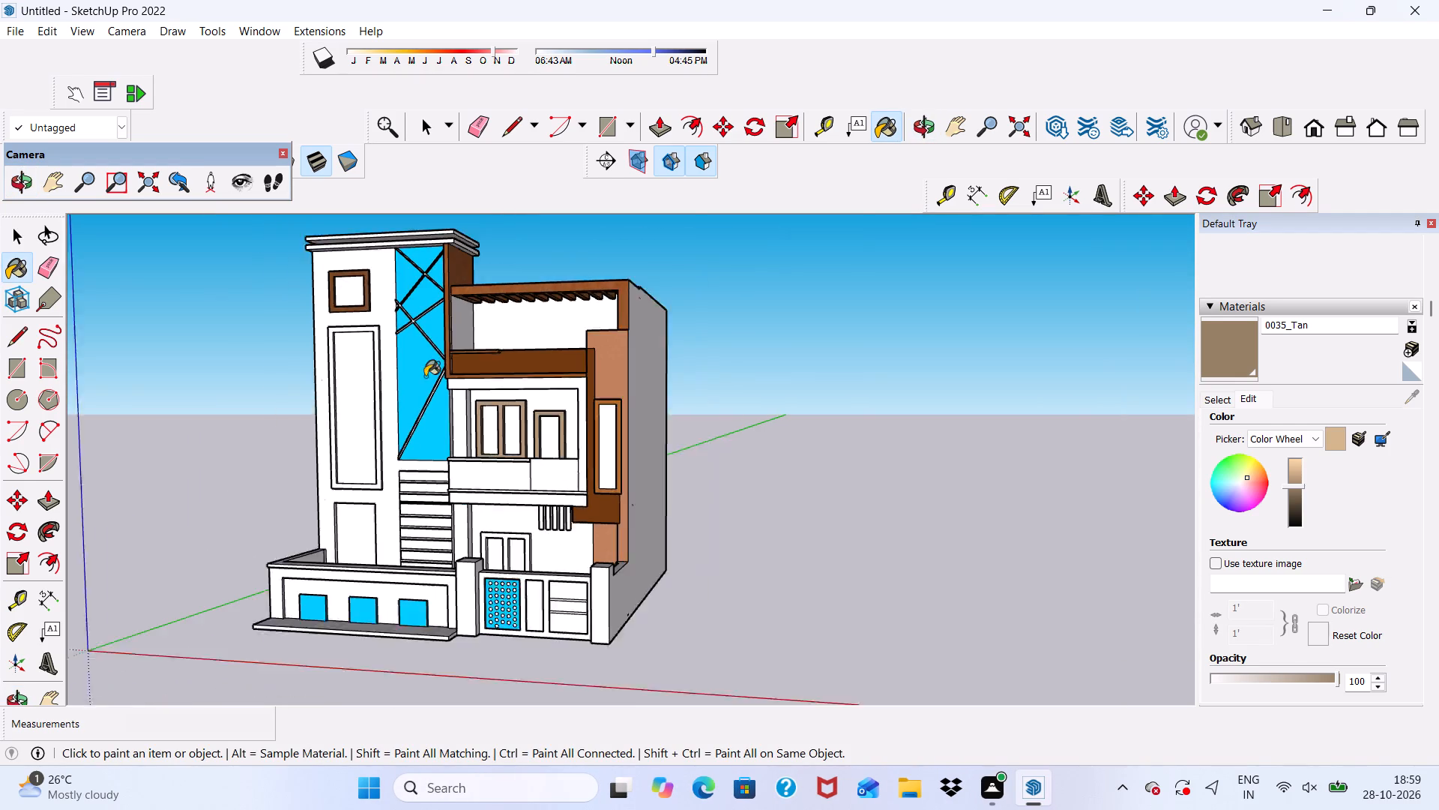
{"action": "scroll", "coordinate": [425, 376], "scroll_direction": "down", "scroll_amount": 6}
{"action": "scroll", "coordinate": [471, 583], "scroll_direction": "up", "scroll_amount": 20}
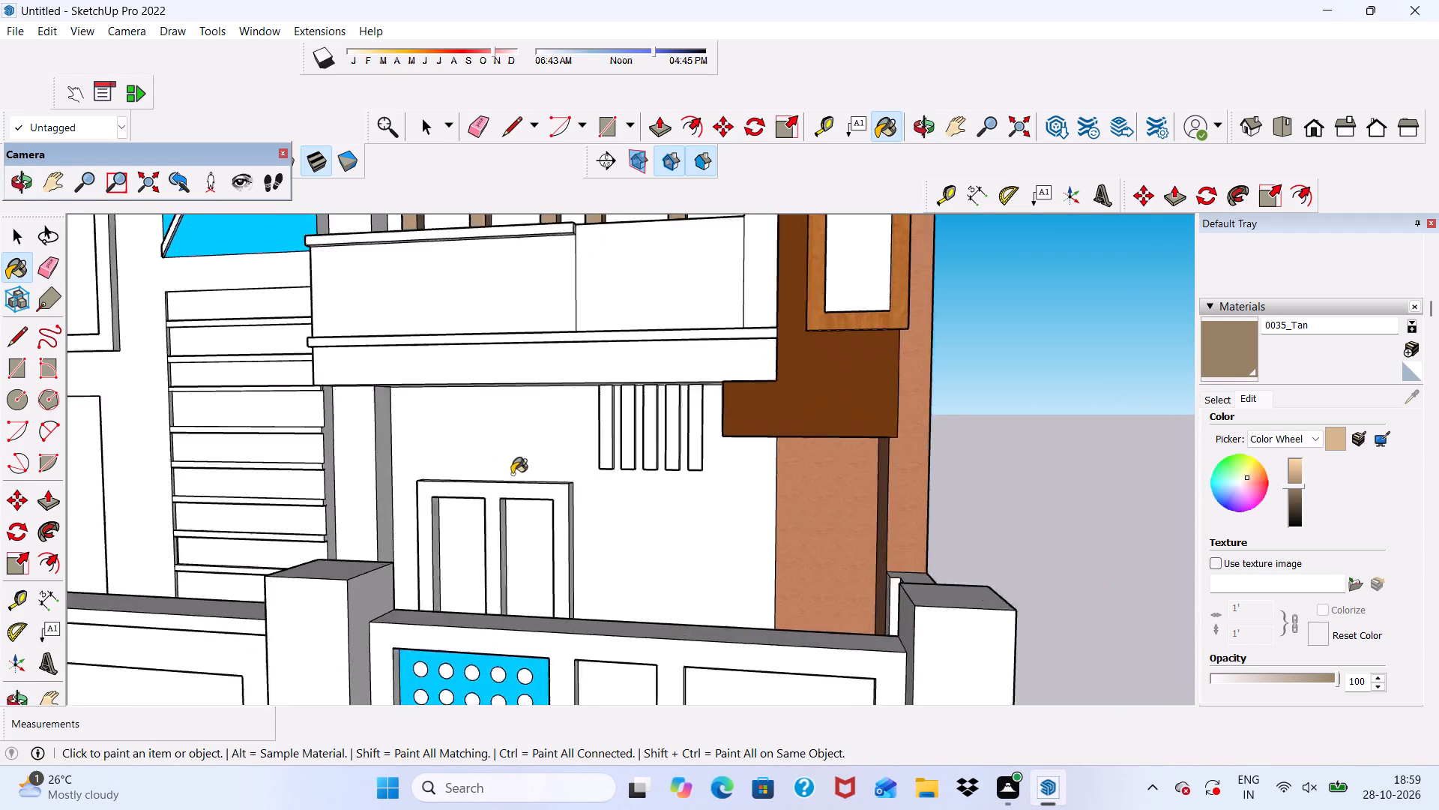
{"action": "scroll", "coordinate": [512, 474], "scroll_direction": "up", "scroll_amount": 1}
{"action": "left_click", "coordinate": [491, 505]}
Paint the left inner faces of both openings in the ground-floor frame with 0035_Tan.
{"action": "middle_click_drag", "start_coordinate": [591, 540], "coordinate": [477, 547]}
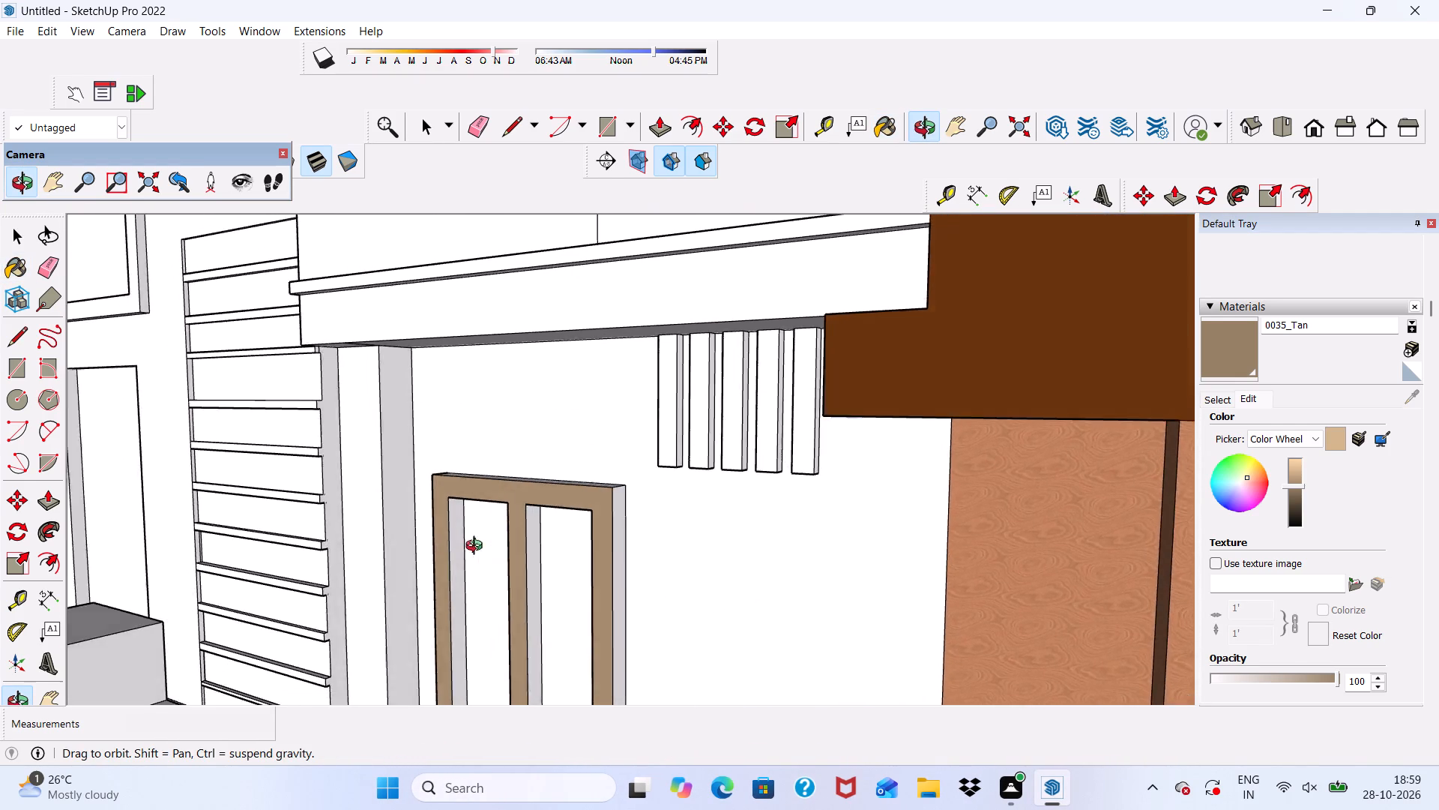
{"action": "middle_click_drag", "start_coordinate": [477, 547], "coordinate": [438, 550]}
{"action": "scroll", "coordinate": [477, 544], "scroll_direction": "up", "scroll_amount": 7}
{"action": "left_click", "coordinate": [603, 521]}
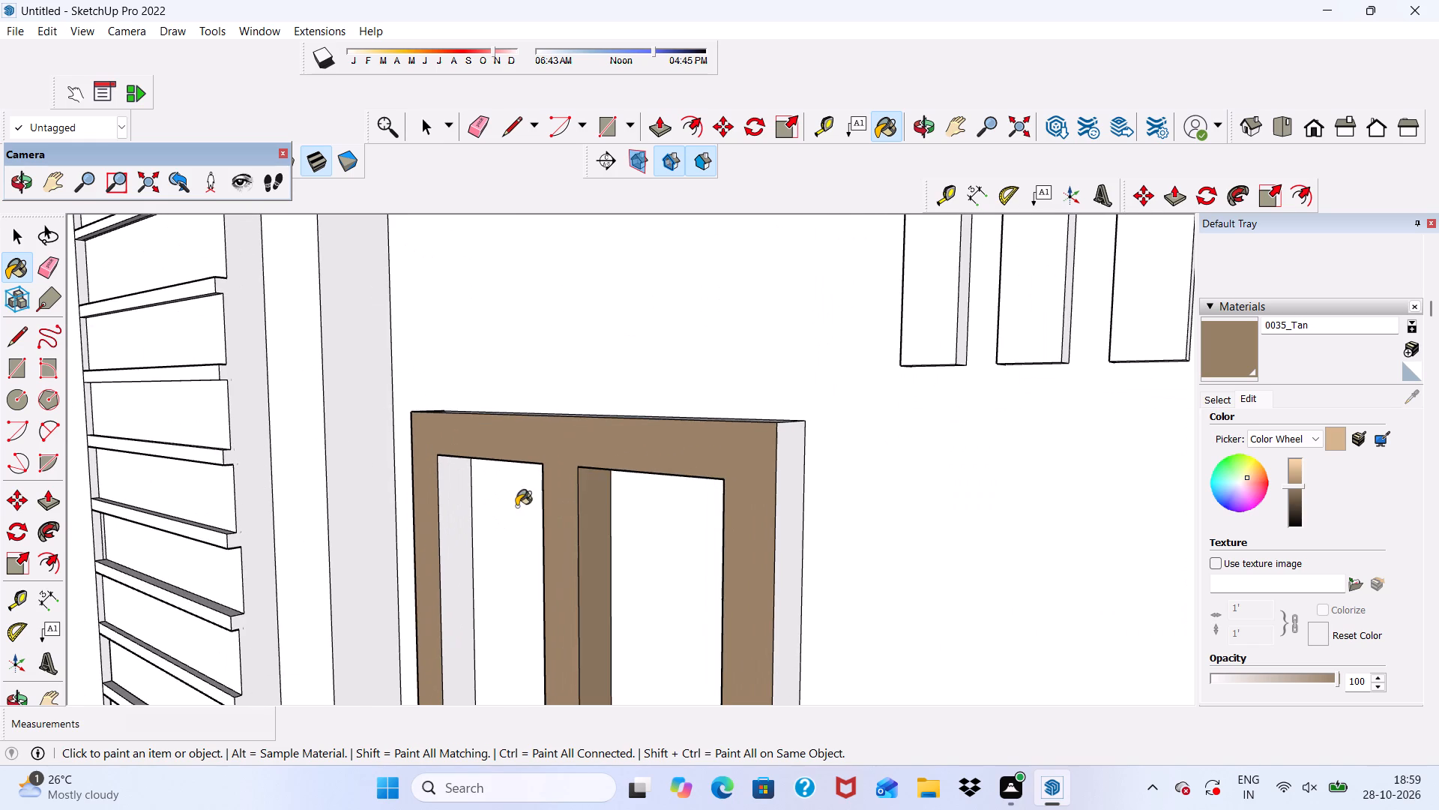
{"action": "scroll", "coordinate": [456, 502], "scroll_direction": "up", "scroll_amount": 4}
{"action": "left_click", "coordinate": [447, 500]}
Paint the outer left side of the ground-floor frame and the right inner faces of both openings with 0035_Tan.
{"action": "scroll", "coordinate": [447, 474], "scroll_direction": "down", "scroll_amount": 5}
{"action": "middle_click_drag", "start_coordinate": [695, 557], "coordinate": [543, 595]}
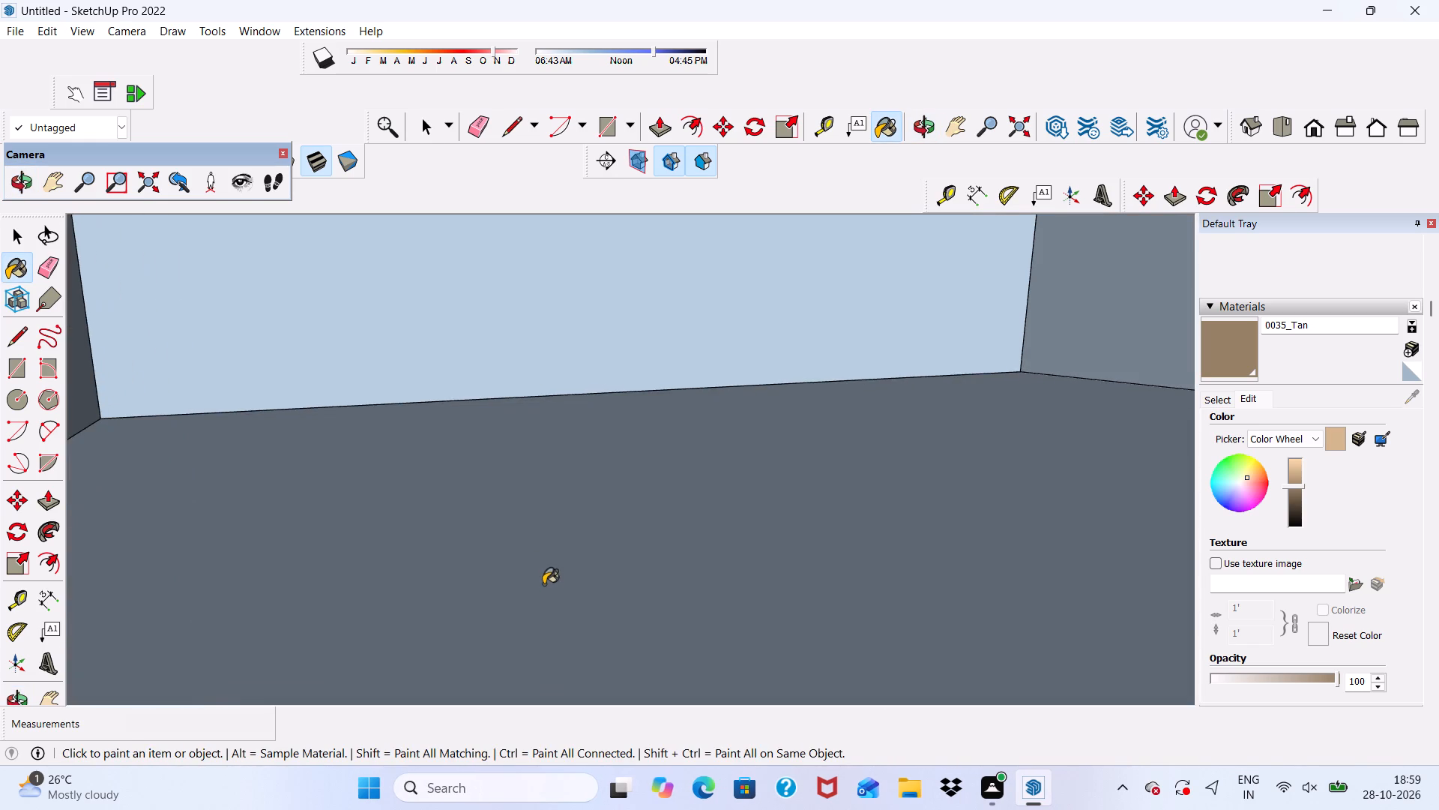
{"action": "scroll", "coordinate": [554, 517], "scroll_direction": "up", "scroll_amount": 1}
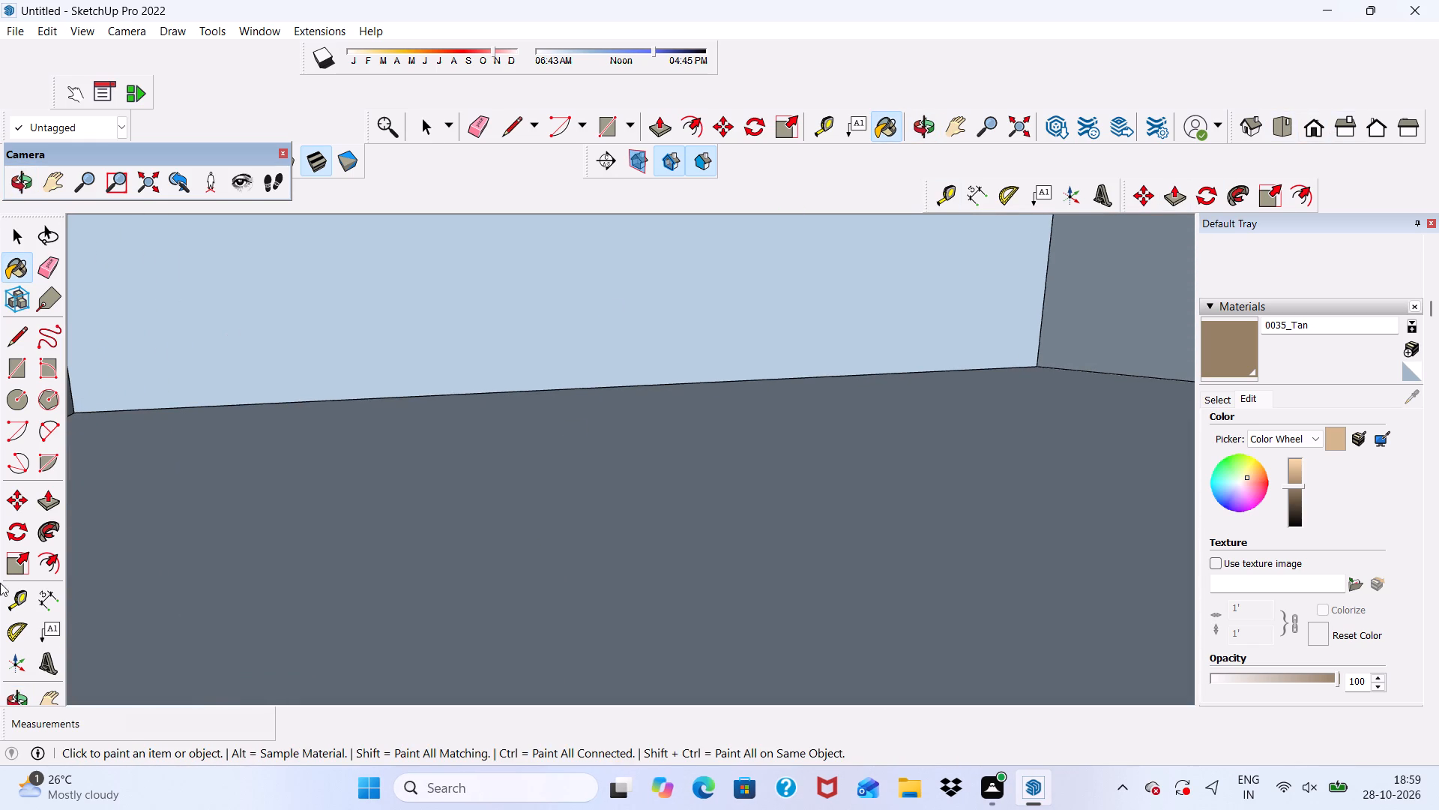
{"action": "left_click", "coordinate": [1314, 124]}
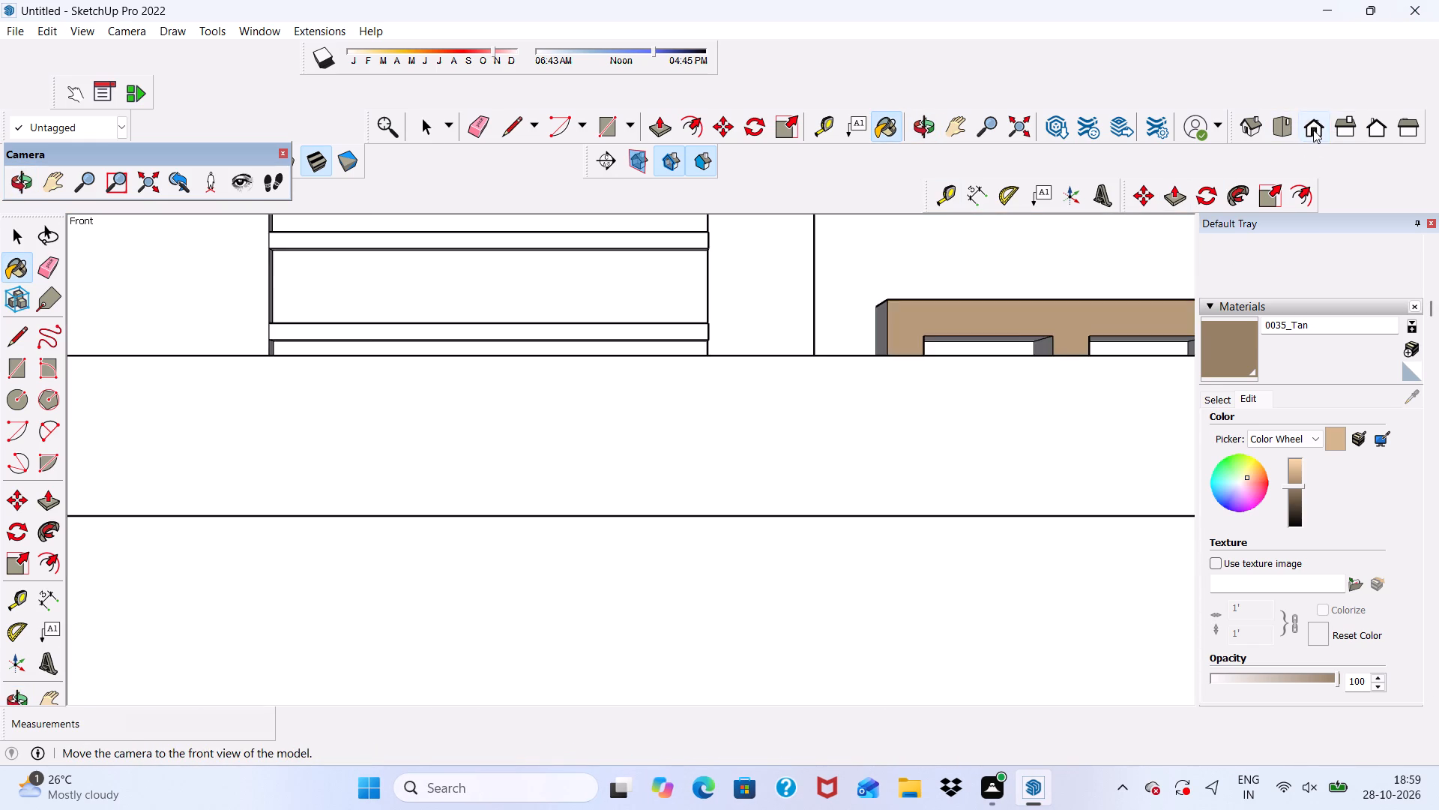
{"action": "scroll", "coordinate": [1206, 276], "scroll_direction": "down", "scroll_amount": 5}
{"action": "scroll", "coordinate": [859, 376], "scroll_direction": "down", "scroll_amount": 8}
{"action": "middle_click_drag", "start_coordinate": [898, 352], "coordinate": [982, 496]}
{"action": "scroll", "coordinate": [888, 376], "scroll_direction": "up", "scroll_amount": 10}
{"action": "left_click", "coordinate": [850, 337]}
{"action": "scroll", "coordinate": [845, 390], "scroll_direction": "up", "scroll_amount": 2}
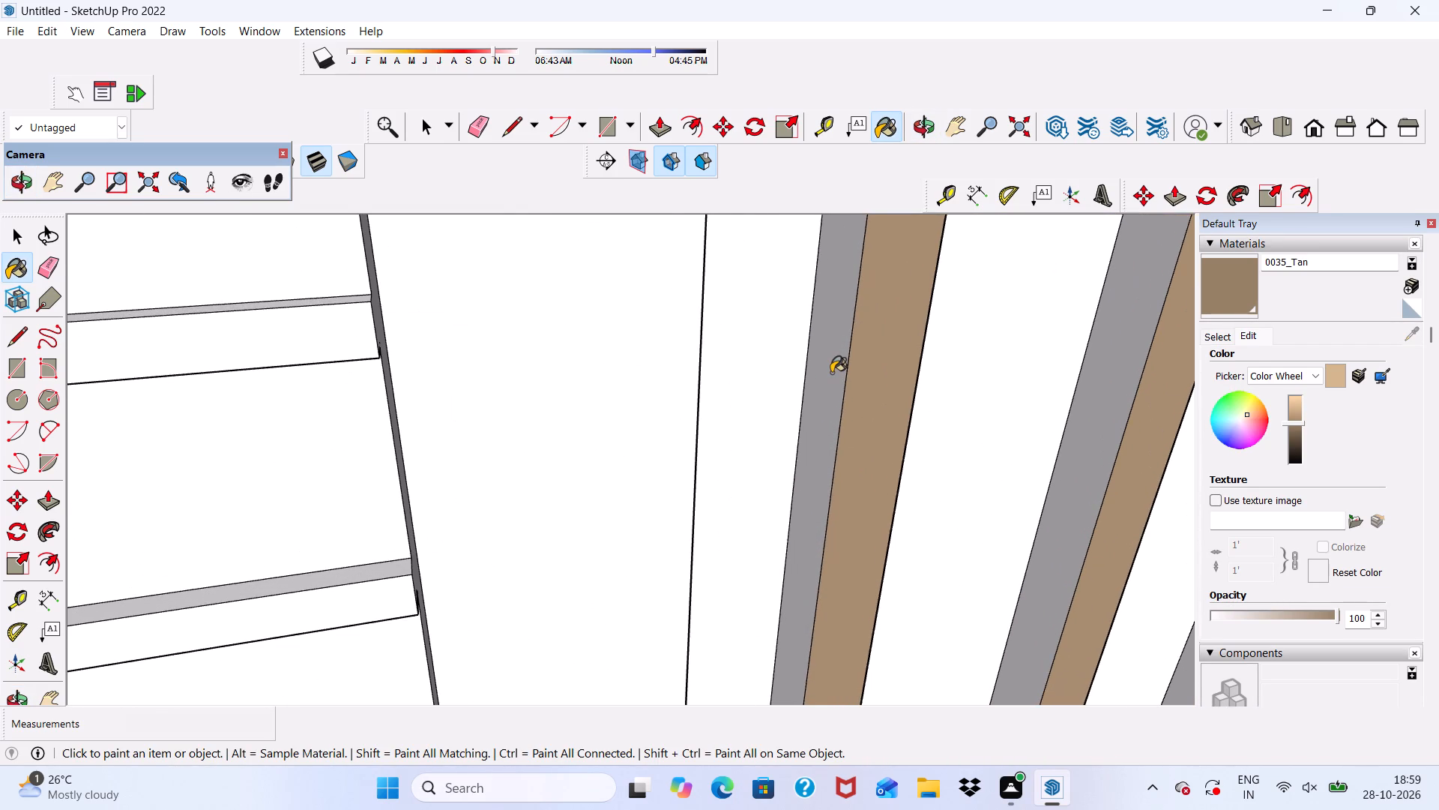
{"action": "left_click", "coordinate": [831, 373]}
{"action": "left_click", "coordinate": [1076, 496]}
{"action": "scroll", "coordinate": [708, 483], "scroll_direction": "down", "scroll_amount": 5}
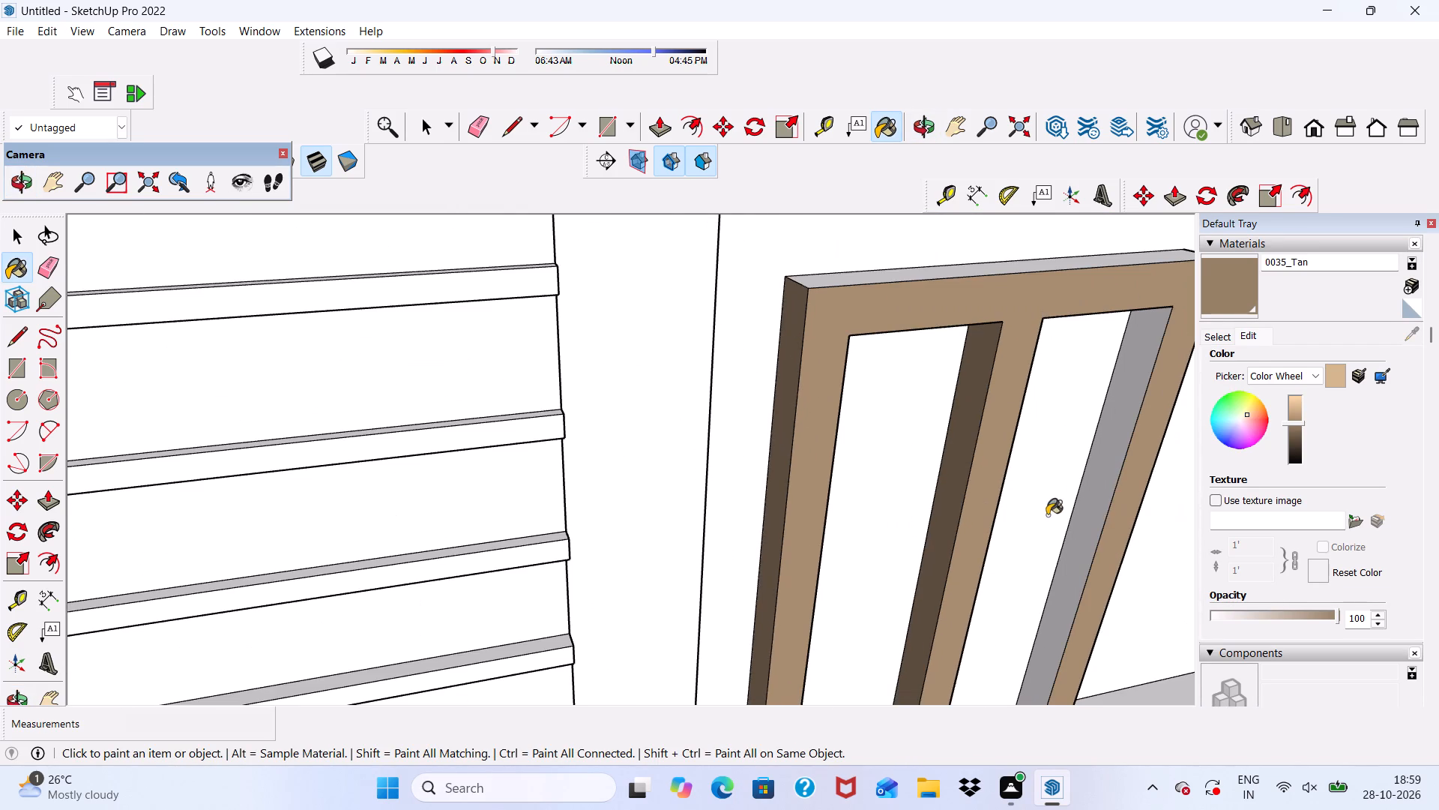
{"action": "left_click", "coordinate": [1100, 526]}
Paint the top inner face of the left opening in the ground-floor frame with 0035_Tan.
{"action": "middle_click_drag", "start_coordinate": [974, 411], "coordinate": [857, 284]}
{"action": "scroll", "coordinate": [960, 417], "scroll_direction": "up", "scroll_amount": 5}
{"action": "scroll", "coordinate": [950, 351], "scroll_direction": "down", "scroll_amount": 1}
{"action": "middle_click_drag", "start_coordinate": [955, 365], "coordinate": [943, 302]}
{"action": "scroll", "coordinate": [940, 344], "scroll_direction": "up", "scroll_amount": 3}
{"action": "left_click", "coordinate": [931, 336]}
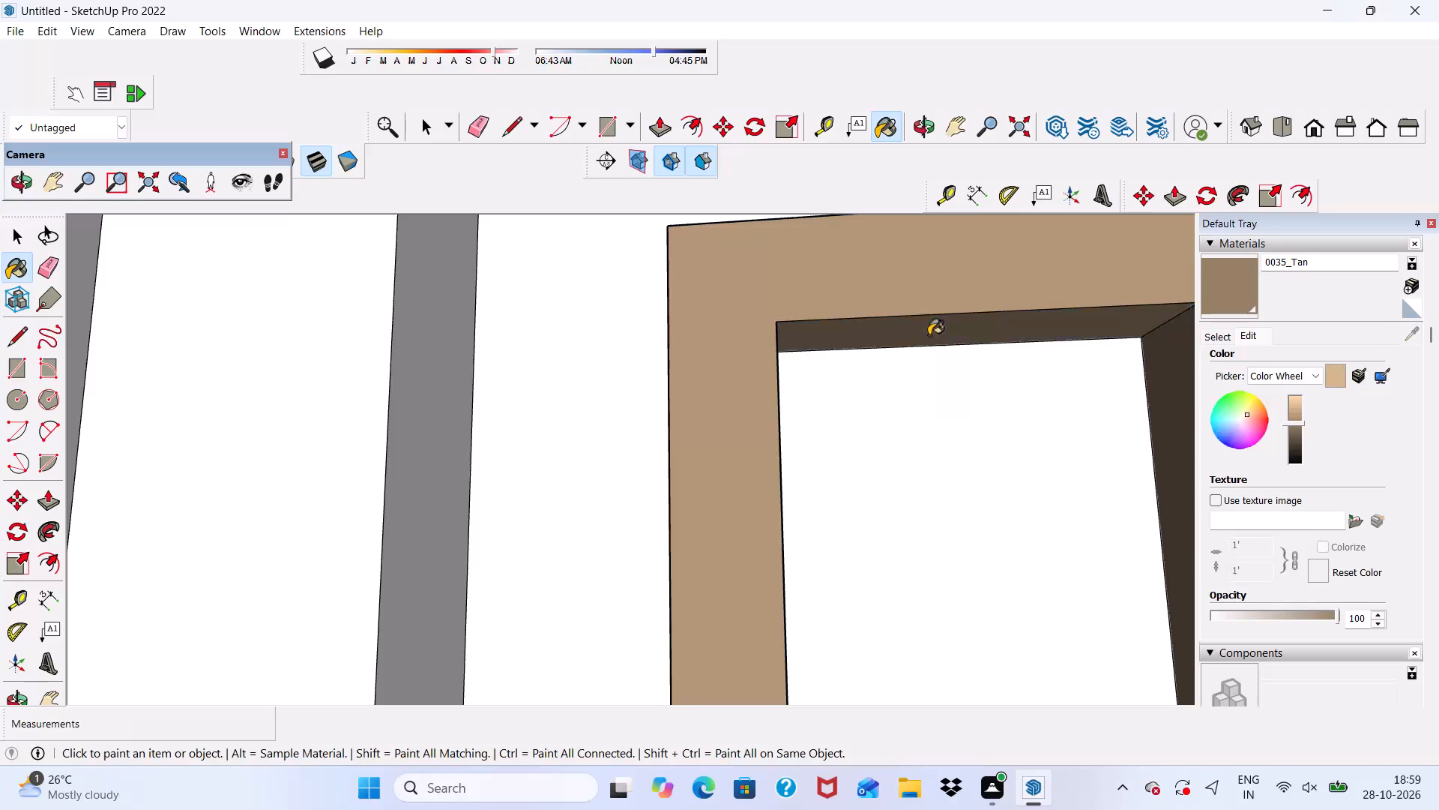
Paint the top inner face of the right opening in the ground-floor frame with 0035_Tan.
{"action": "scroll", "coordinate": [900, 356], "scroll_direction": "down", "scroll_amount": 8}
{"action": "scroll", "coordinate": [809, 460], "scroll_direction": "down", "scroll_amount": 1}
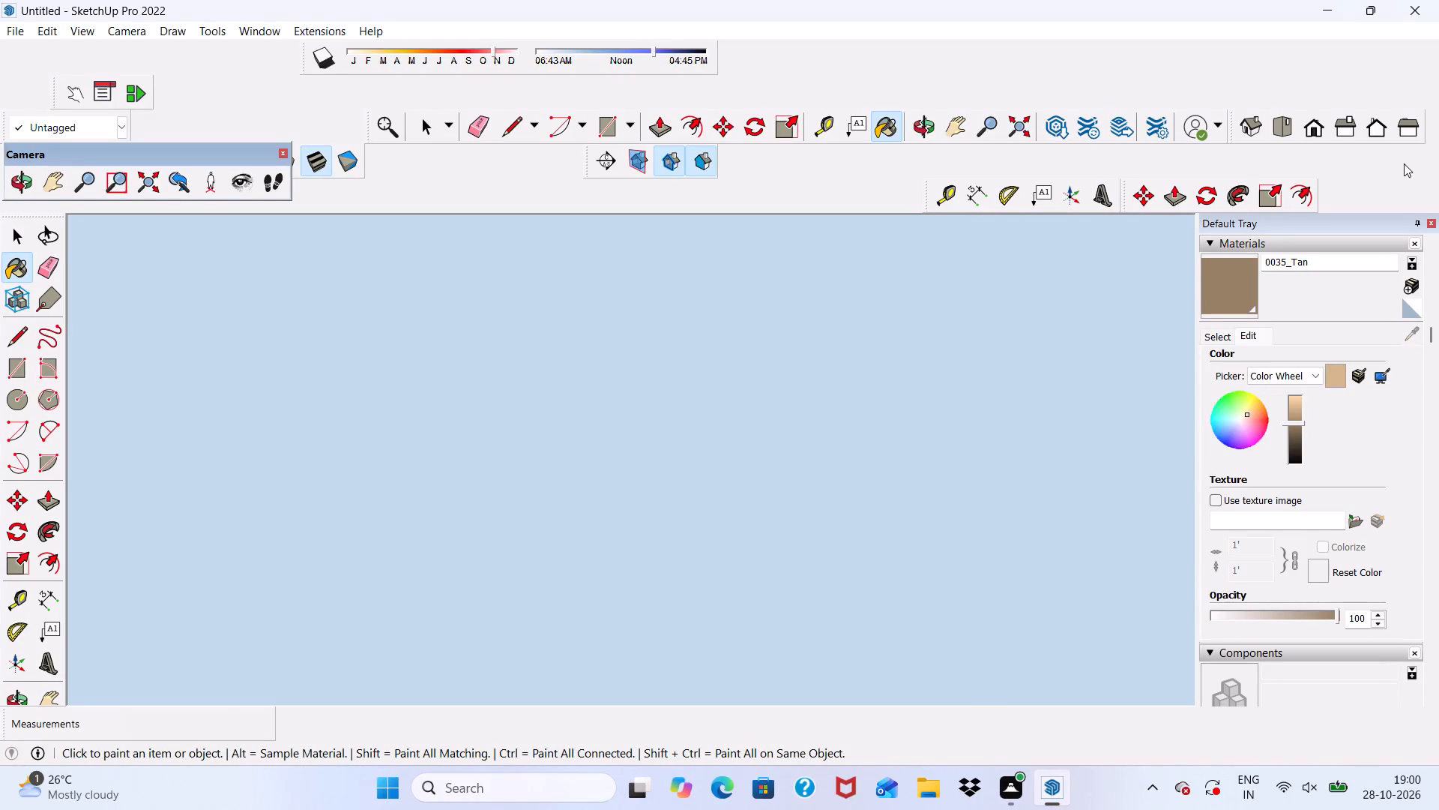
{"action": "left_click", "coordinate": [1309, 123]}
{"action": "scroll", "coordinate": [1102, 309], "scroll_direction": "down", "scroll_amount": 9}
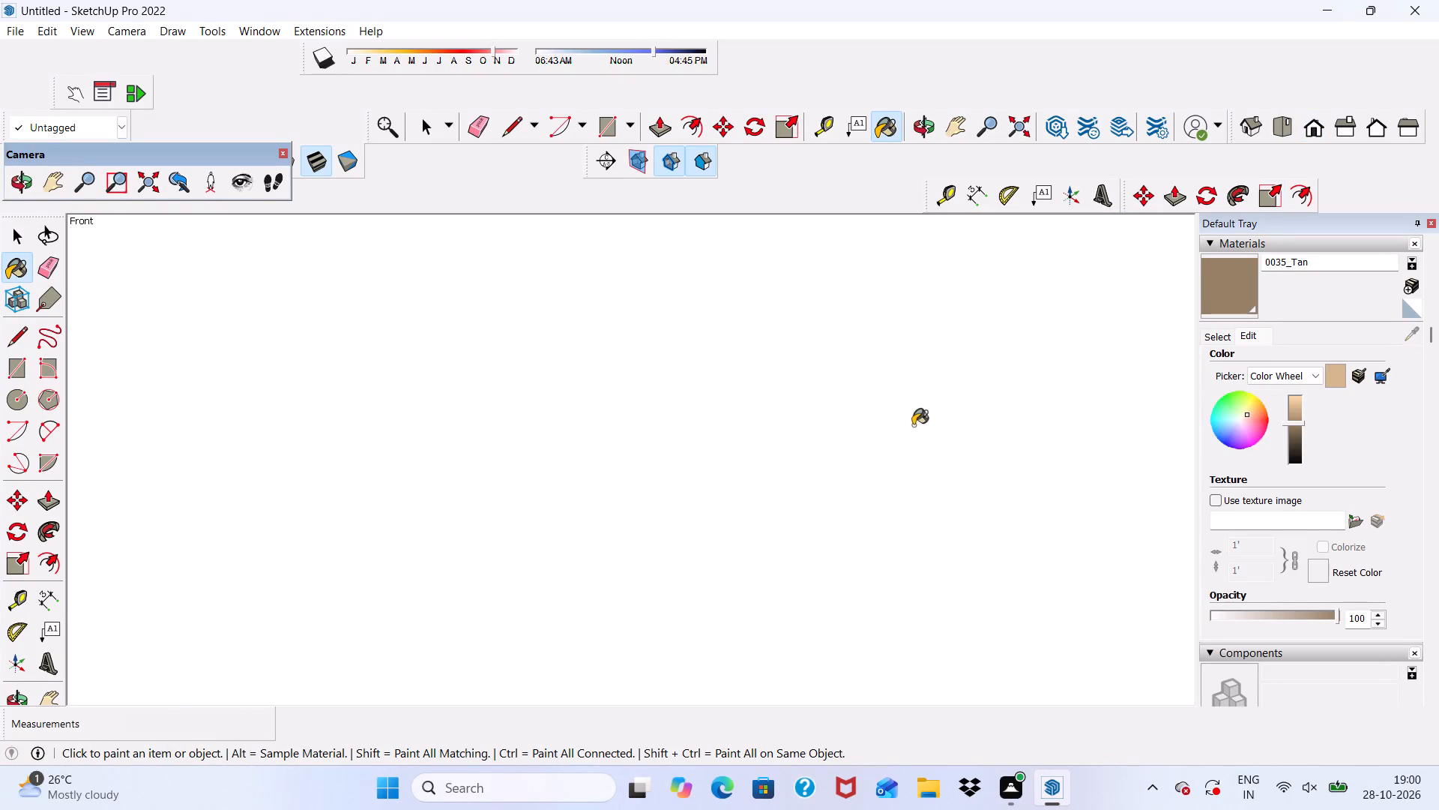
{"action": "scroll", "coordinate": [913, 425], "scroll_direction": "down", "scroll_amount": 20}
{"action": "scroll", "coordinate": [913, 425], "scroll_direction": "down", "scroll_amount": 12}
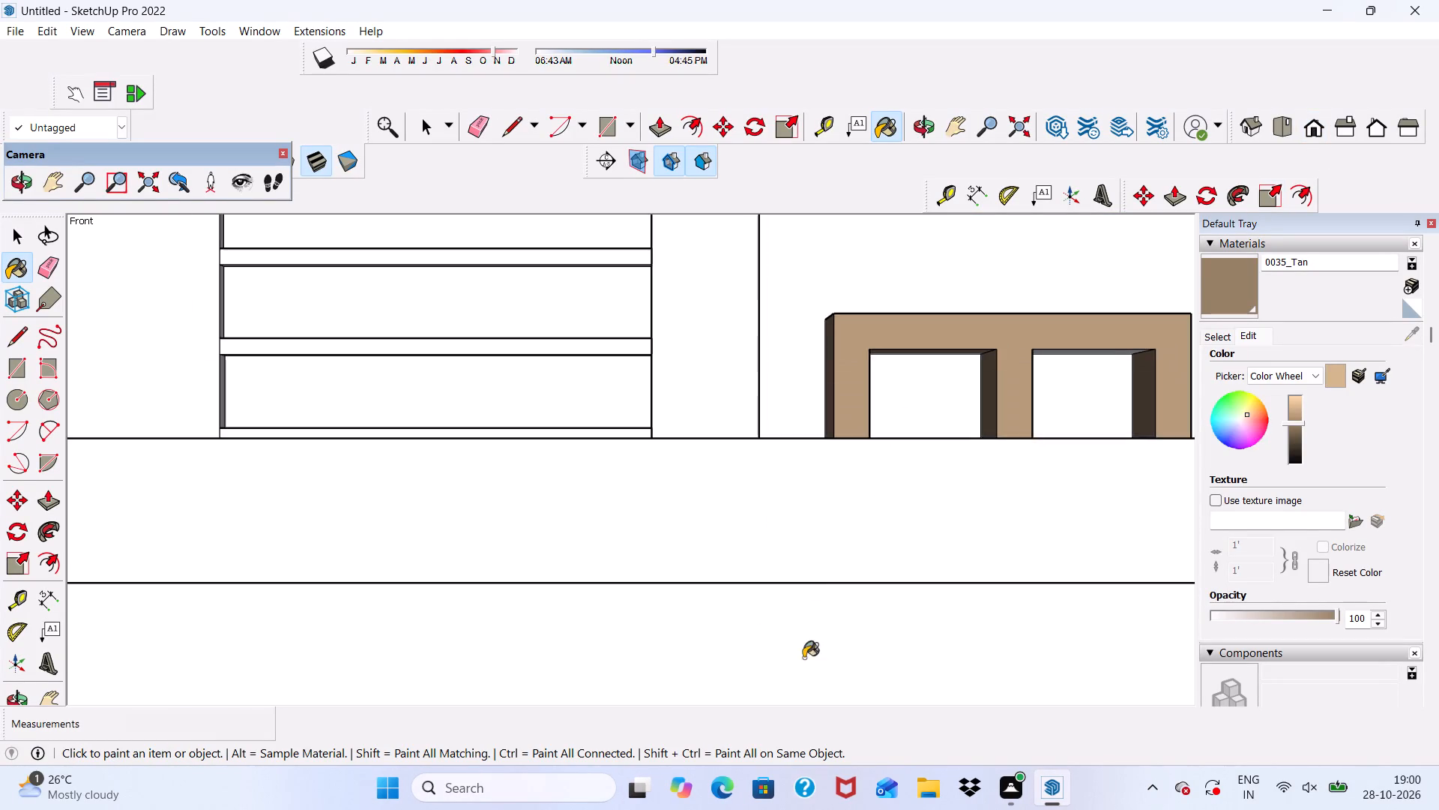
{"action": "scroll", "coordinate": [803, 658], "scroll_direction": "down", "scroll_amount": 5}
{"action": "scroll", "coordinate": [886, 617], "scroll_direction": "up", "scroll_amount": 5}
{"action": "scroll", "coordinate": [986, 518], "scroll_direction": "down", "scroll_amount": 11}
{"action": "scroll", "coordinate": [1013, 426], "scroll_direction": "up", "scroll_amount": 3}
{"action": "scroll", "coordinate": [960, 496], "scroll_direction": "down", "scroll_amount": 4}
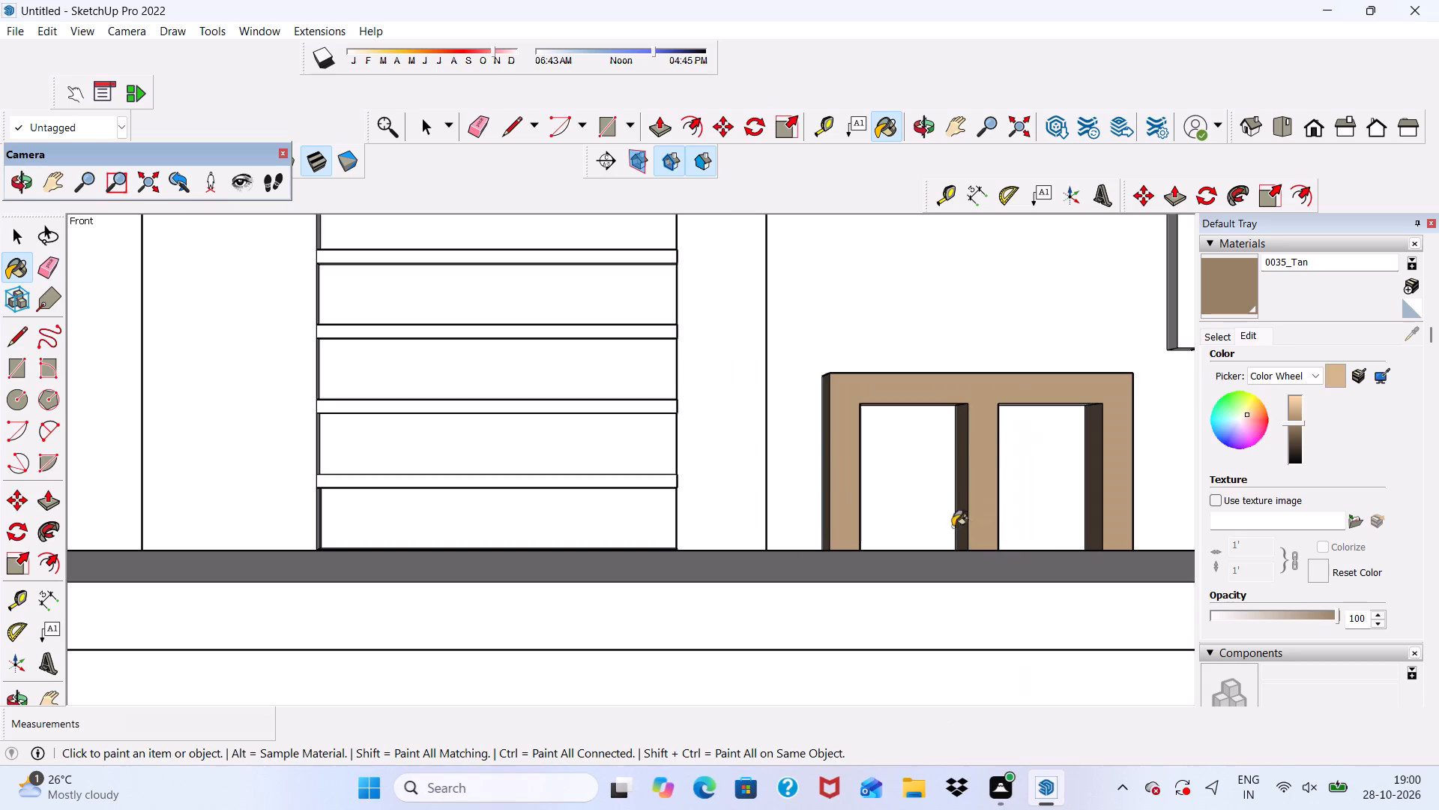
{"action": "middle_click_drag", "start_coordinate": [1040, 443], "coordinate": [956, 508]}
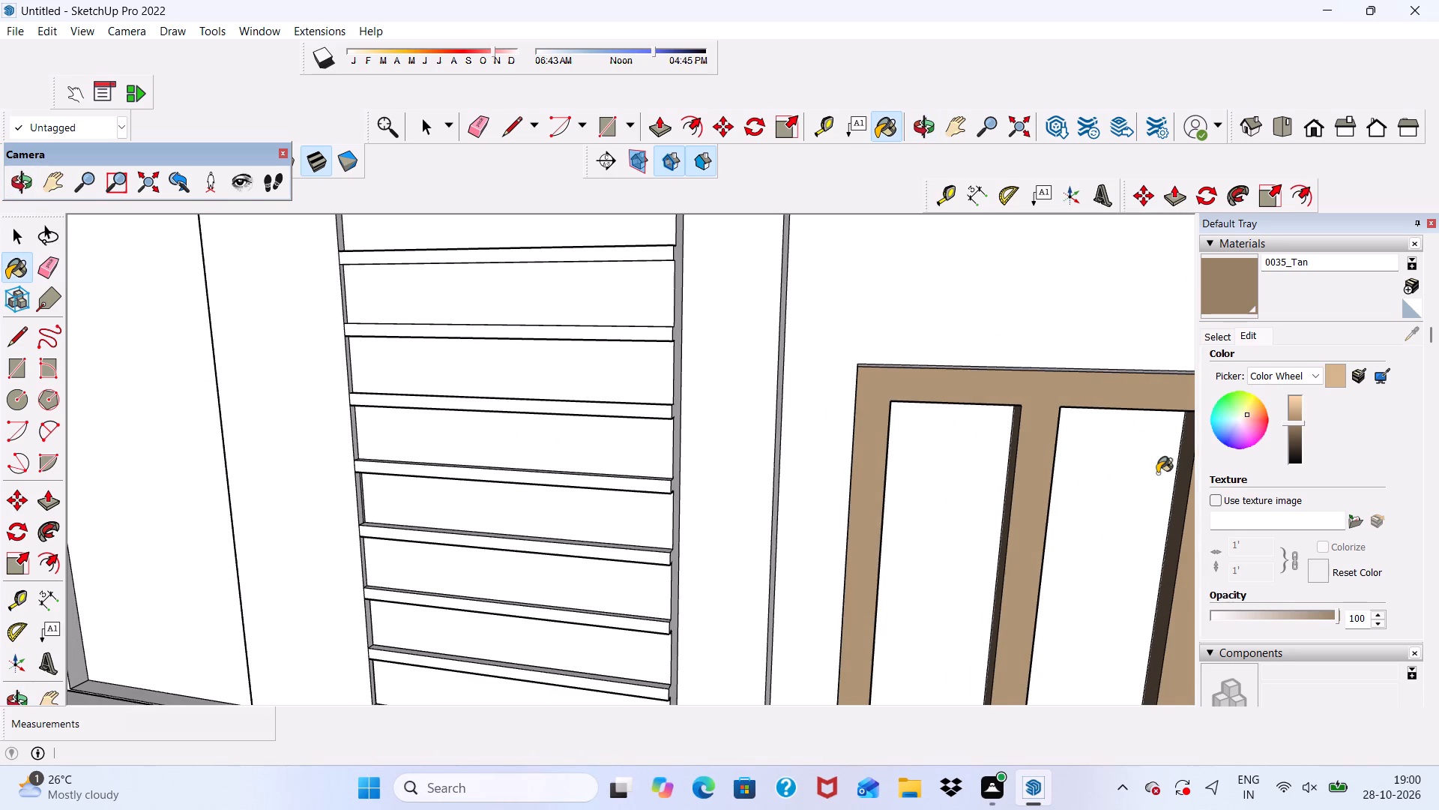
{"action": "scroll", "coordinate": [1162, 452], "scroll_direction": "up", "scroll_amount": 7}
{"action": "middle_click_drag", "start_coordinate": [1084, 455], "coordinate": [1063, 322]}
{"action": "scroll", "coordinate": [1064, 334], "scroll_direction": "up", "scroll_amount": 4}
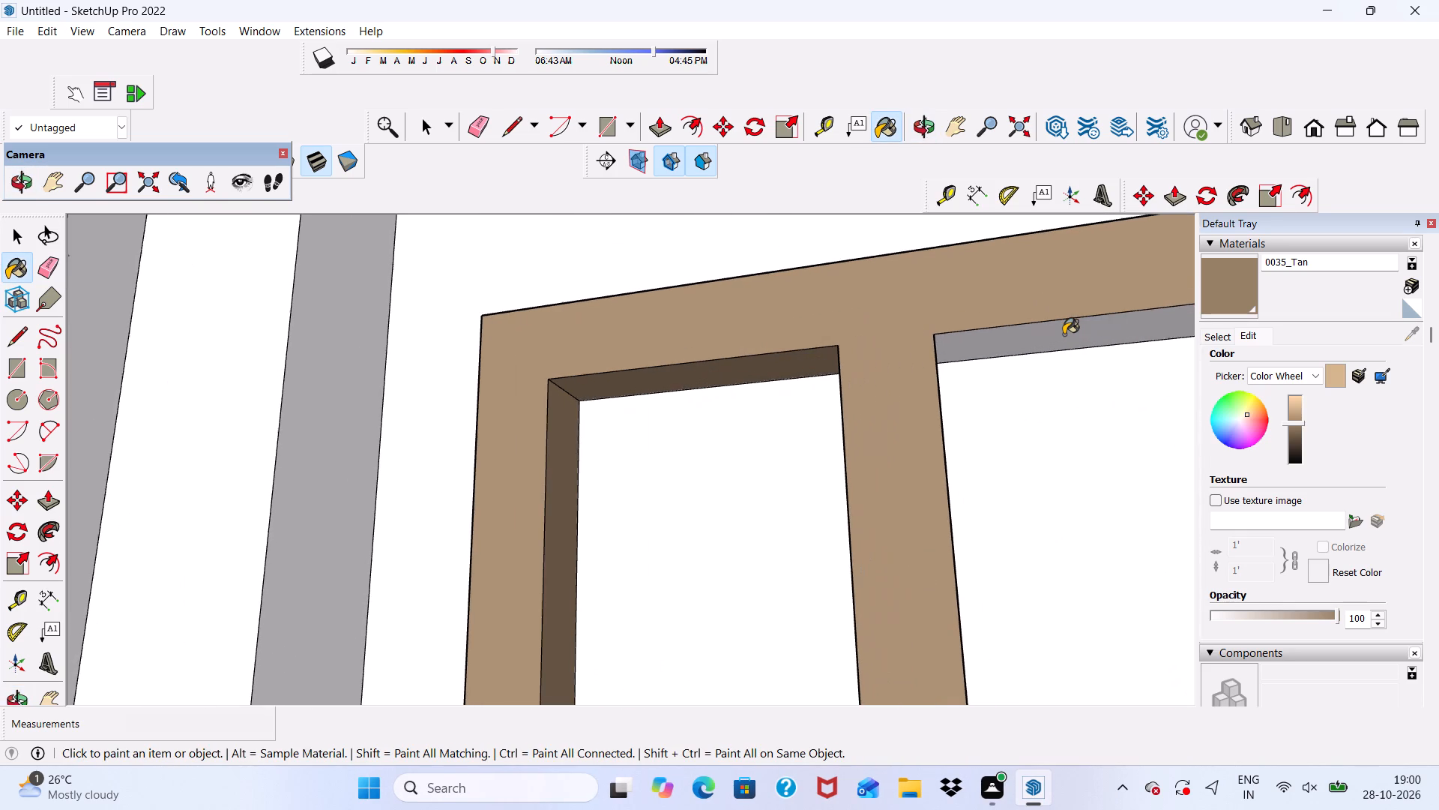
{"action": "left_click", "coordinate": [1064, 334]}
Paint the top face and the outer right side of the ground-floor frame with 0035_Tan.
{"action": "middle_click_drag", "start_coordinate": [1055, 373], "coordinate": [1206, 524]}
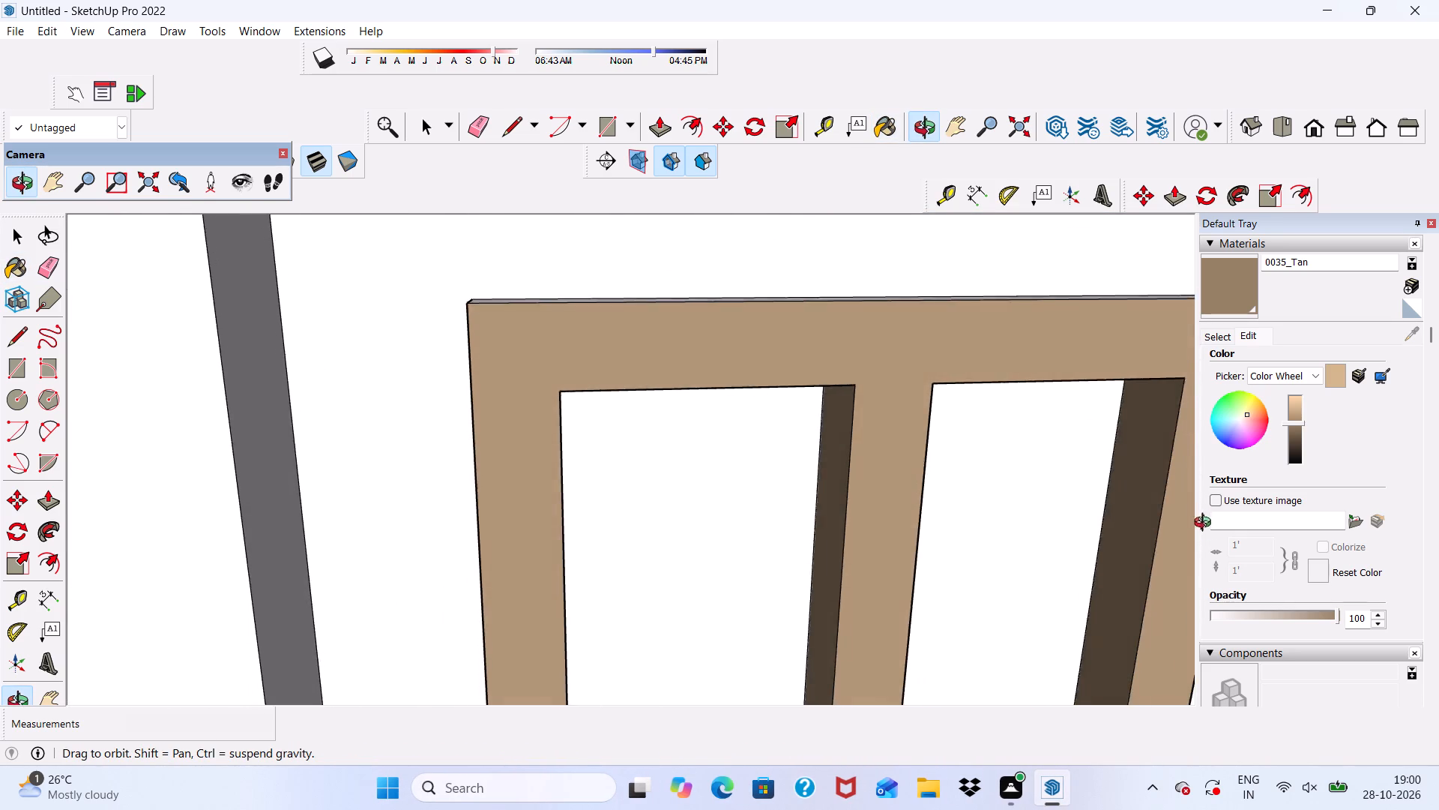
{"action": "middle_click_drag", "start_coordinate": [1206, 524], "coordinate": [1091, 598]}
{"action": "left_click", "coordinate": [936, 338]}
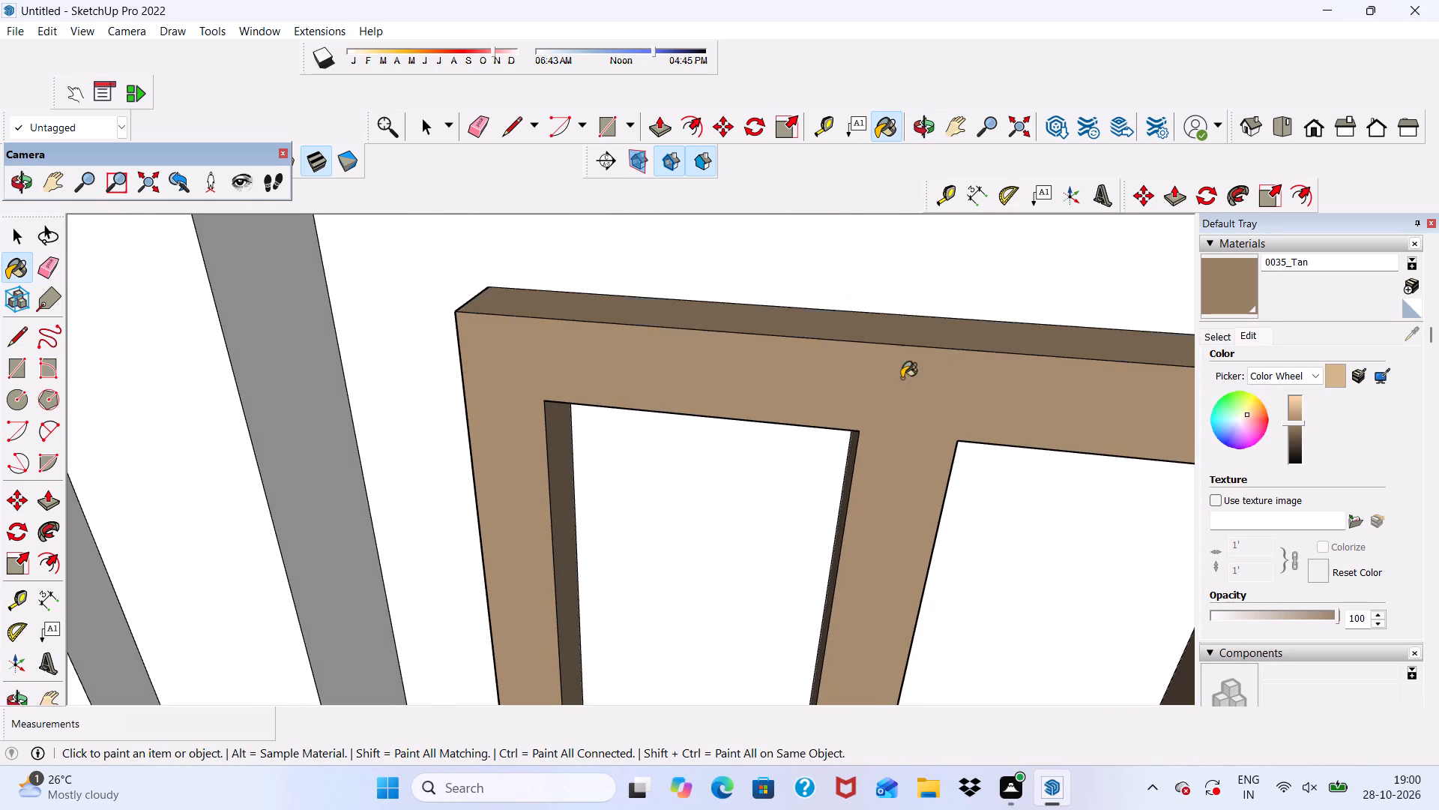
{"action": "middle_click_drag", "start_coordinate": [902, 378], "coordinate": [725, 374]}
{"action": "scroll", "coordinate": [1285, 331], "scroll_direction": "down", "scroll_amount": 1}
{"action": "scroll", "coordinate": [743, 377], "scroll_direction": "down", "scroll_amount": 3}
{"action": "scroll", "coordinate": [853, 415], "scroll_direction": "down", "scroll_amount": 9}
{"action": "scroll", "coordinate": [1037, 520], "scroll_direction": "up", "scroll_amount": 6}
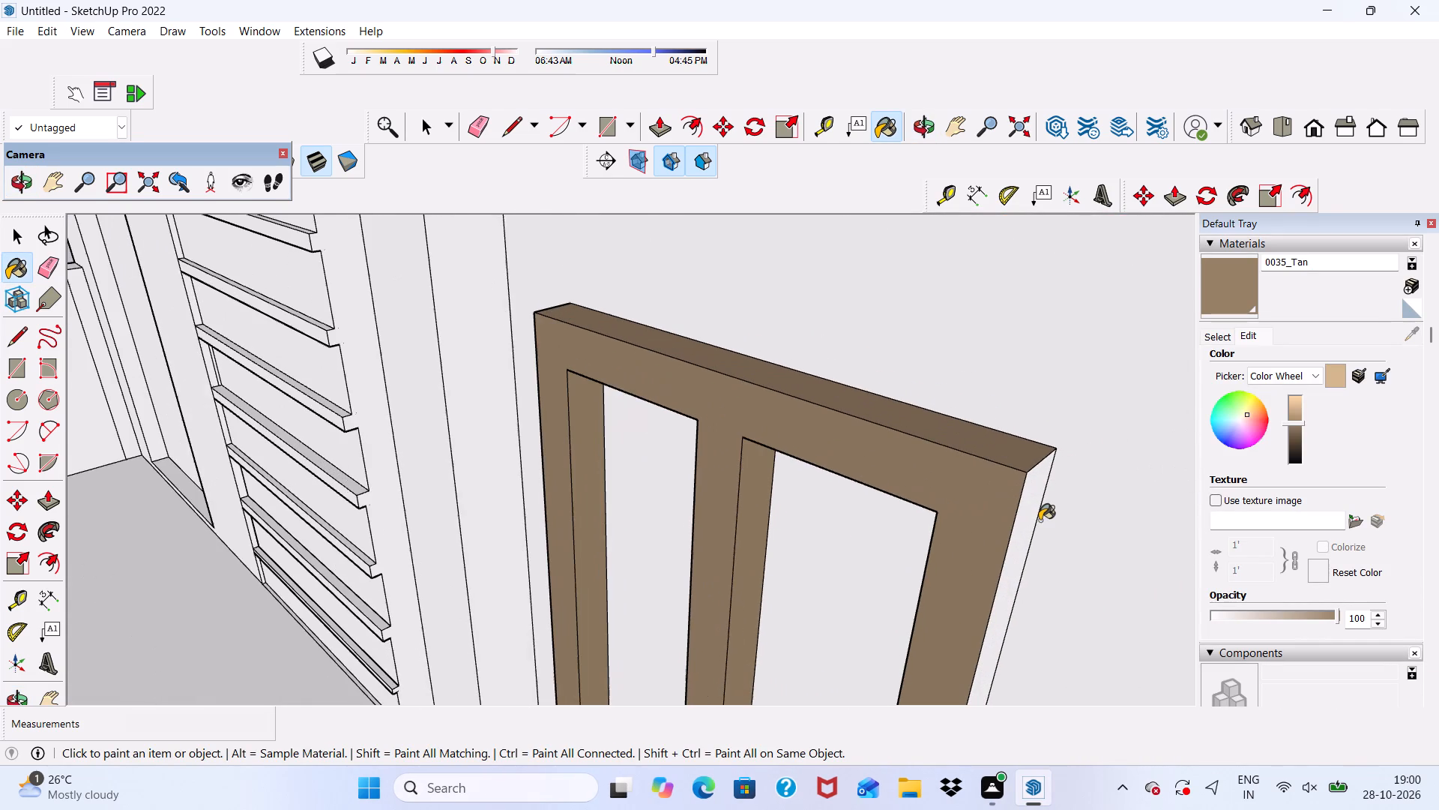
{"action": "left_click", "coordinate": [1025, 516]}
Paint the fronts of the five vertical fins under the balcony and the left side of the third fin with 0035_Tan.
{"action": "scroll", "coordinate": [928, 417], "scroll_direction": "down", "scroll_amount": 7}
{"action": "middle_click_drag", "start_coordinate": [977, 439], "coordinate": [1131, 436]}
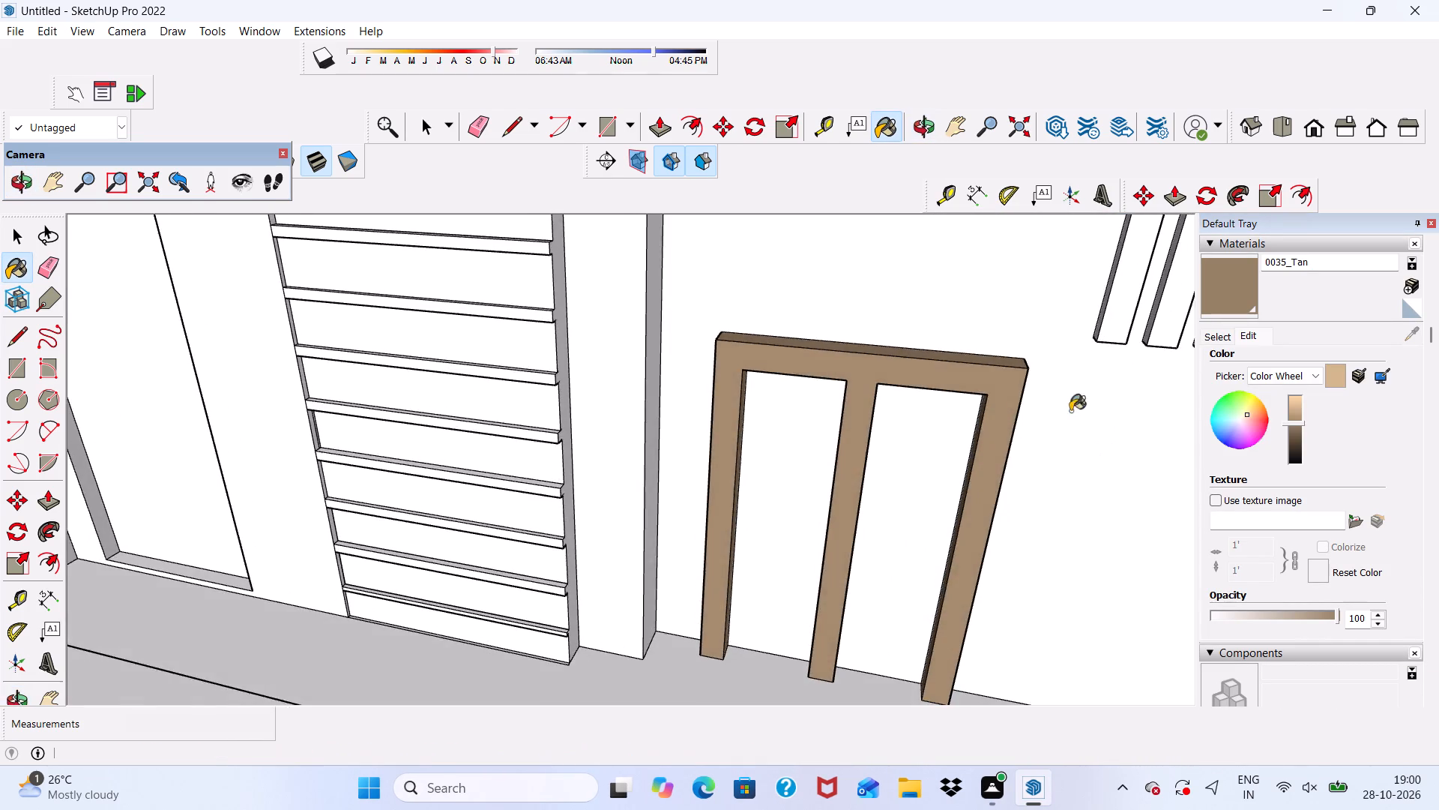
{"action": "scroll", "coordinate": [967, 412], "scroll_direction": "down", "scroll_amount": 14}
{"action": "middle_click_drag", "start_coordinate": [974, 484], "coordinate": [1063, 389]}
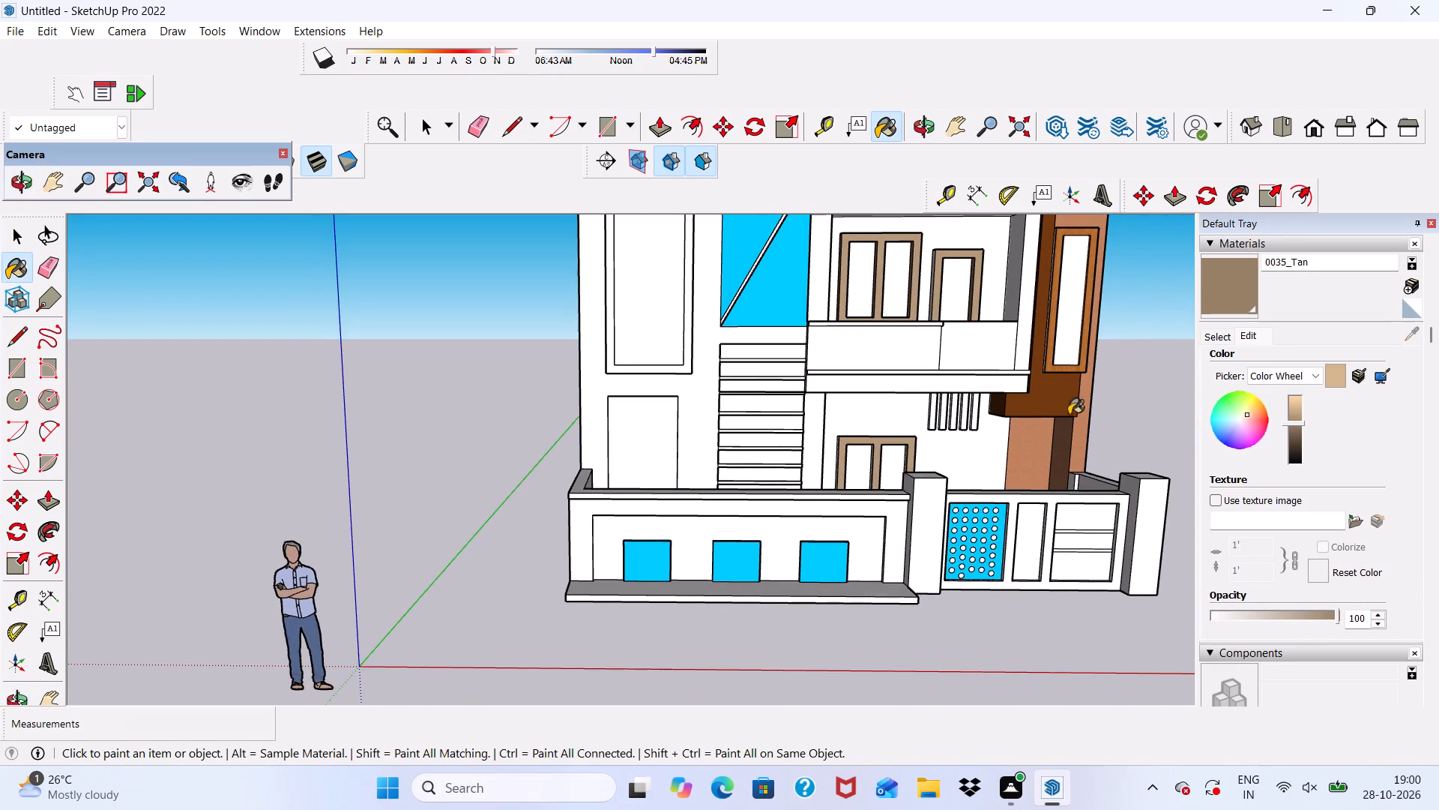
{"action": "scroll", "coordinate": [1032, 442], "scroll_direction": "up", "scroll_amount": 5}
{"action": "scroll", "coordinate": [948, 439], "scroll_direction": "up", "scroll_amount": 5}
{"action": "scroll", "coordinate": [871, 392], "scroll_direction": "up", "scroll_amount": 9}
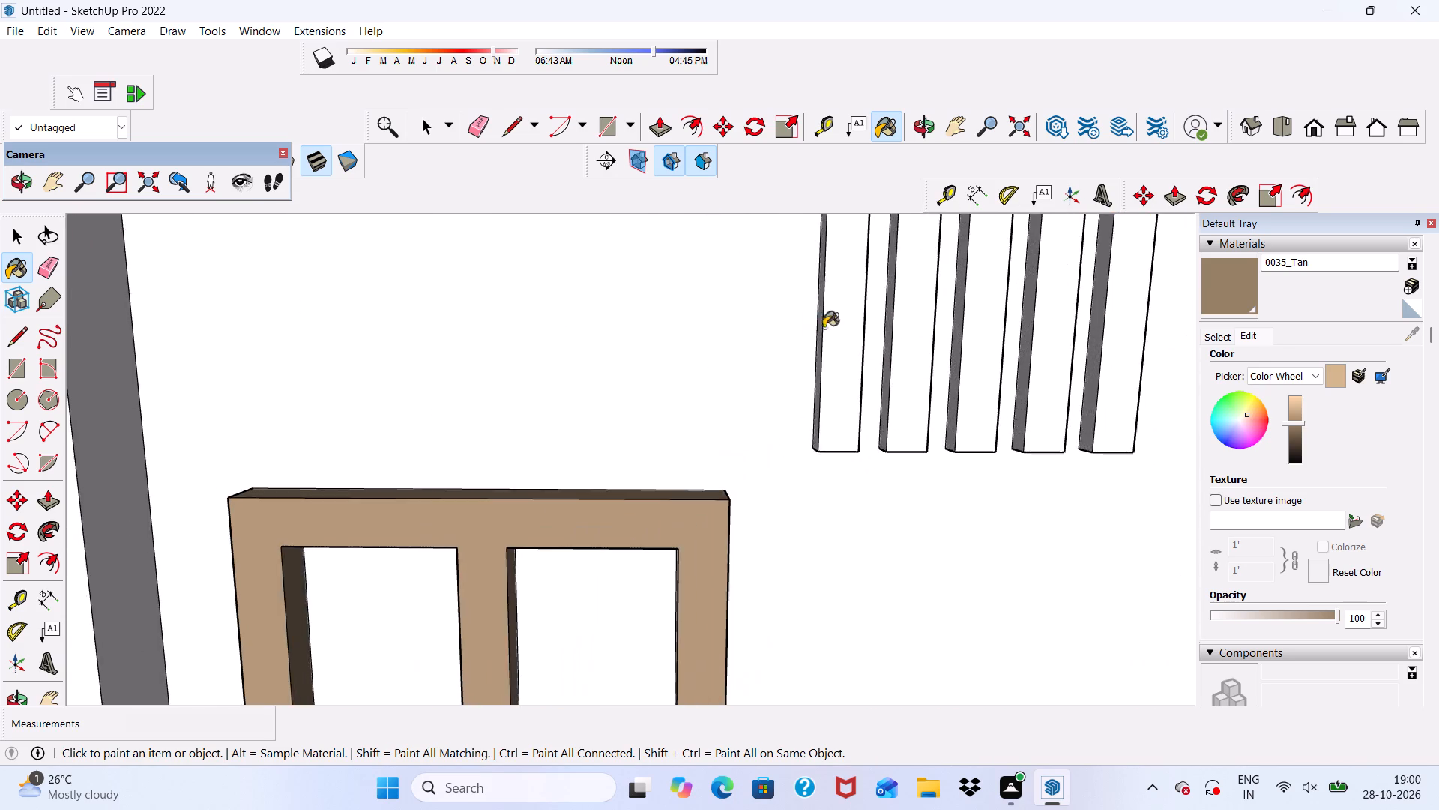
{"action": "scroll", "coordinate": [915, 335], "scroll_direction": "up", "scroll_amount": 9}
{"action": "left_click", "coordinate": [753, 389]}
{"action": "left_click", "coordinate": [955, 384]}
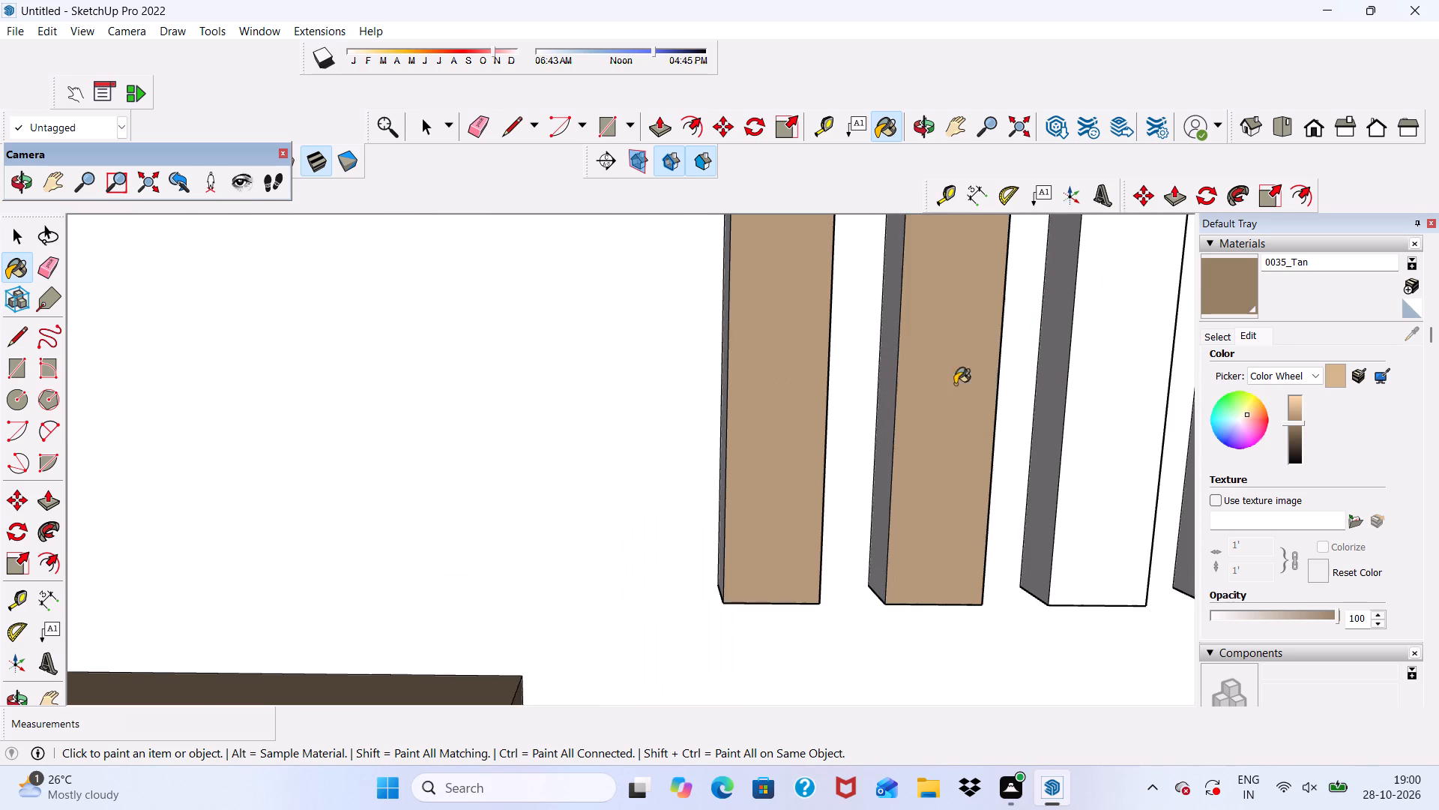
{"action": "left_click", "coordinate": [1087, 403]}
{"action": "left_click", "coordinate": [1040, 401]}
{"action": "scroll", "coordinate": [855, 403], "scroll_direction": "down", "scroll_amount": 9}
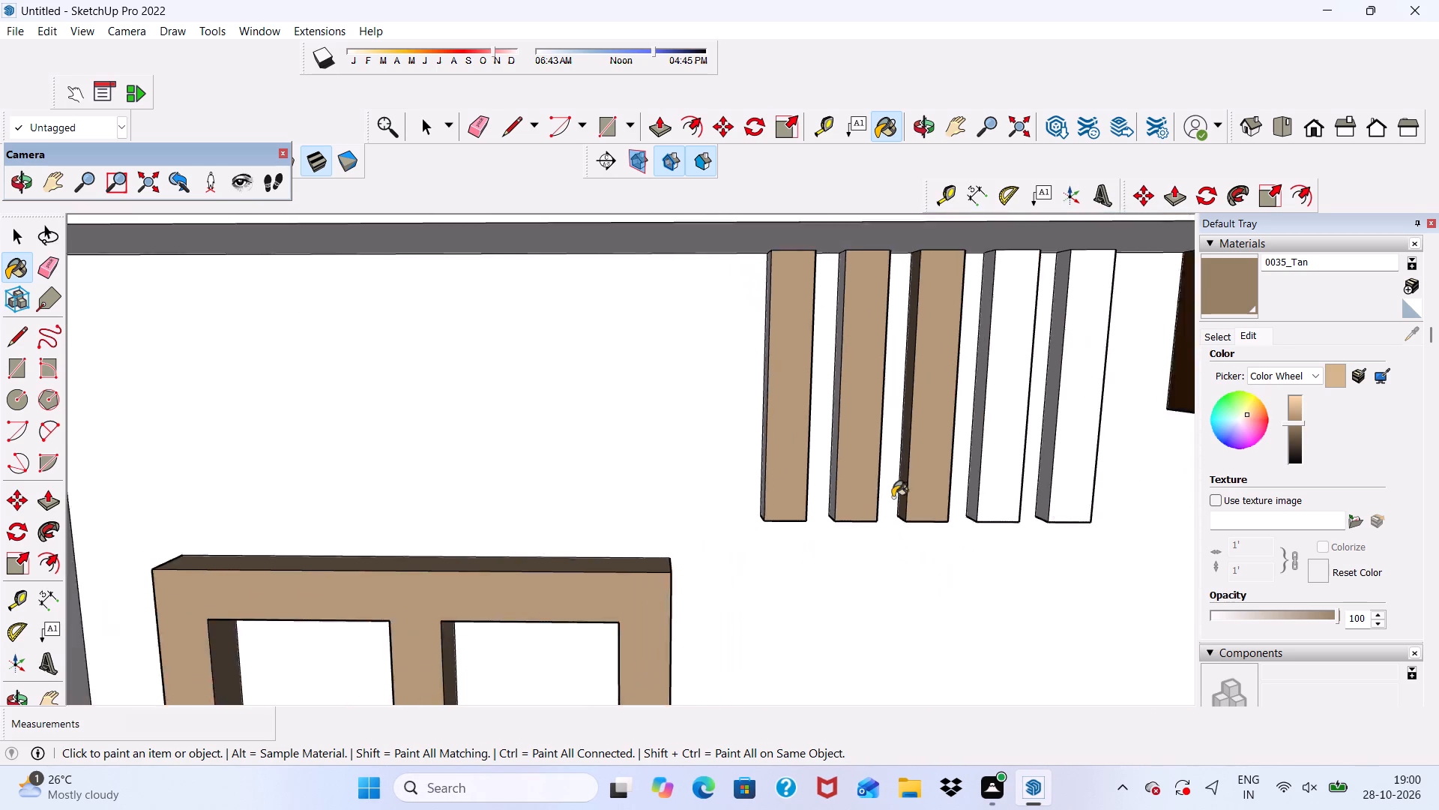
{"action": "scroll", "coordinate": [988, 458], "scroll_direction": "up", "scroll_amount": 5}
{"action": "left_click", "coordinate": [998, 437]}
{"action": "left_click", "coordinate": [1135, 438]}
Paint the left sides of the first, second, fourth and fifth fins under the balcony with 0035_Tan.
{"action": "middle_click_drag", "start_coordinate": [845, 520], "coordinate": [1079, 564]}
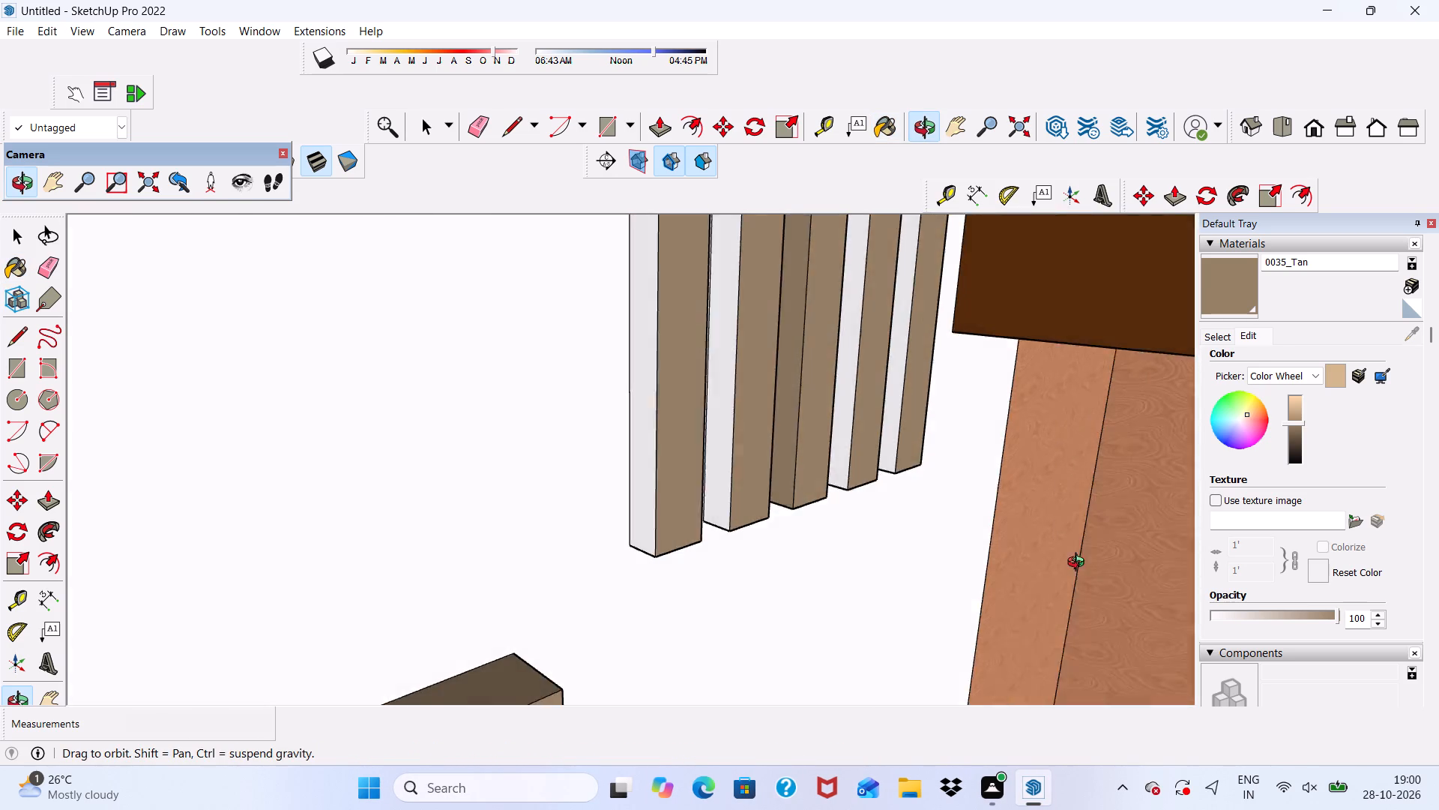
{"action": "middle_click_drag", "start_coordinate": [1079, 564], "coordinate": [1067, 559]}
{"action": "scroll", "coordinate": [617, 404], "scroll_direction": "up", "scroll_amount": 4}
{"action": "left_click", "coordinate": [669, 388]}
{"action": "left_click", "coordinate": [782, 431]}
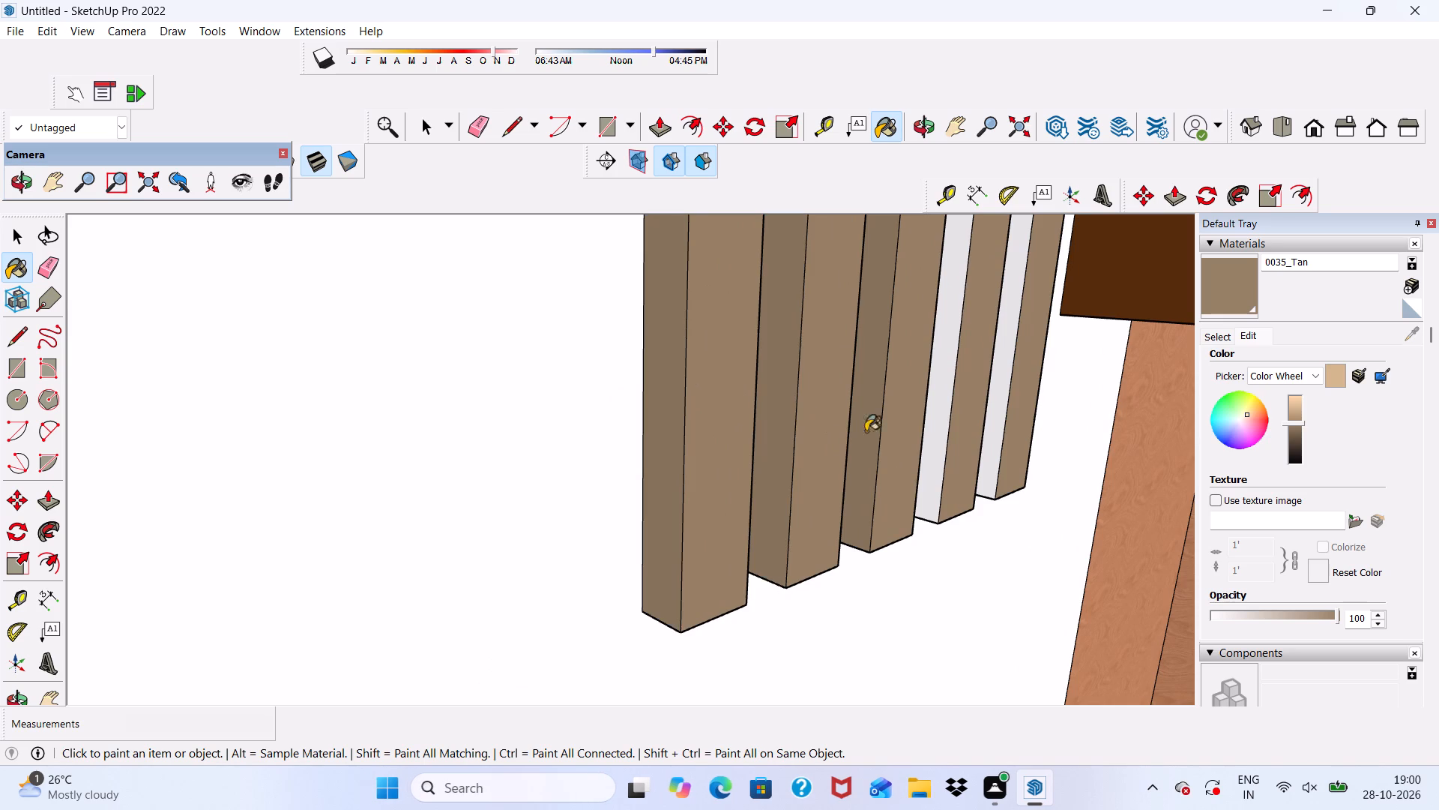
{"action": "left_click", "coordinate": [932, 436]}
{"action": "left_click", "coordinate": [997, 432]}
Paint the right sides of the first four vertical fins under the balcony with 0035_Tan.
{"action": "middle_click_drag", "start_coordinate": [1004, 434], "coordinate": [625, 423]}
{"action": "scroll", "coordinate": [456, 435], "scroll_direction": "up", "scroll_amount": 2}
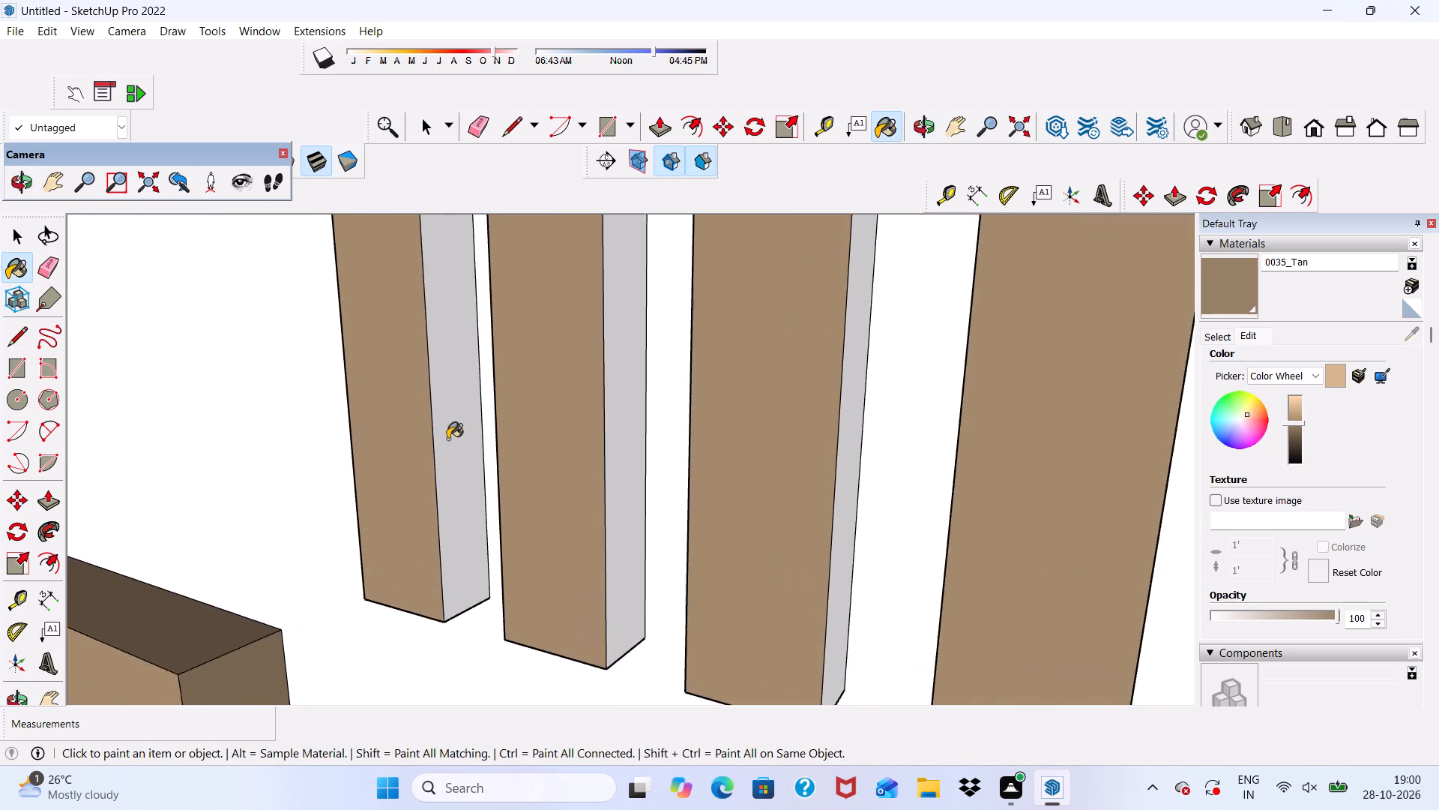
{"action": "scroll", "coordinate": [447, 439], "scroll_direction": "up", "scroll_amount": 3}
{"action": "left_click", "coordinate": [452, 438]}
{"action": "left_click", "coordinate": [652, 505]}
{"action": "scroll", "coordinate": [831, 477], "scroll_direction": "down", "scroll_amount": 3}
{"action": "middle_click_drag", "start_coordinate": [1003, 464], "coordinate": [995, 458]}
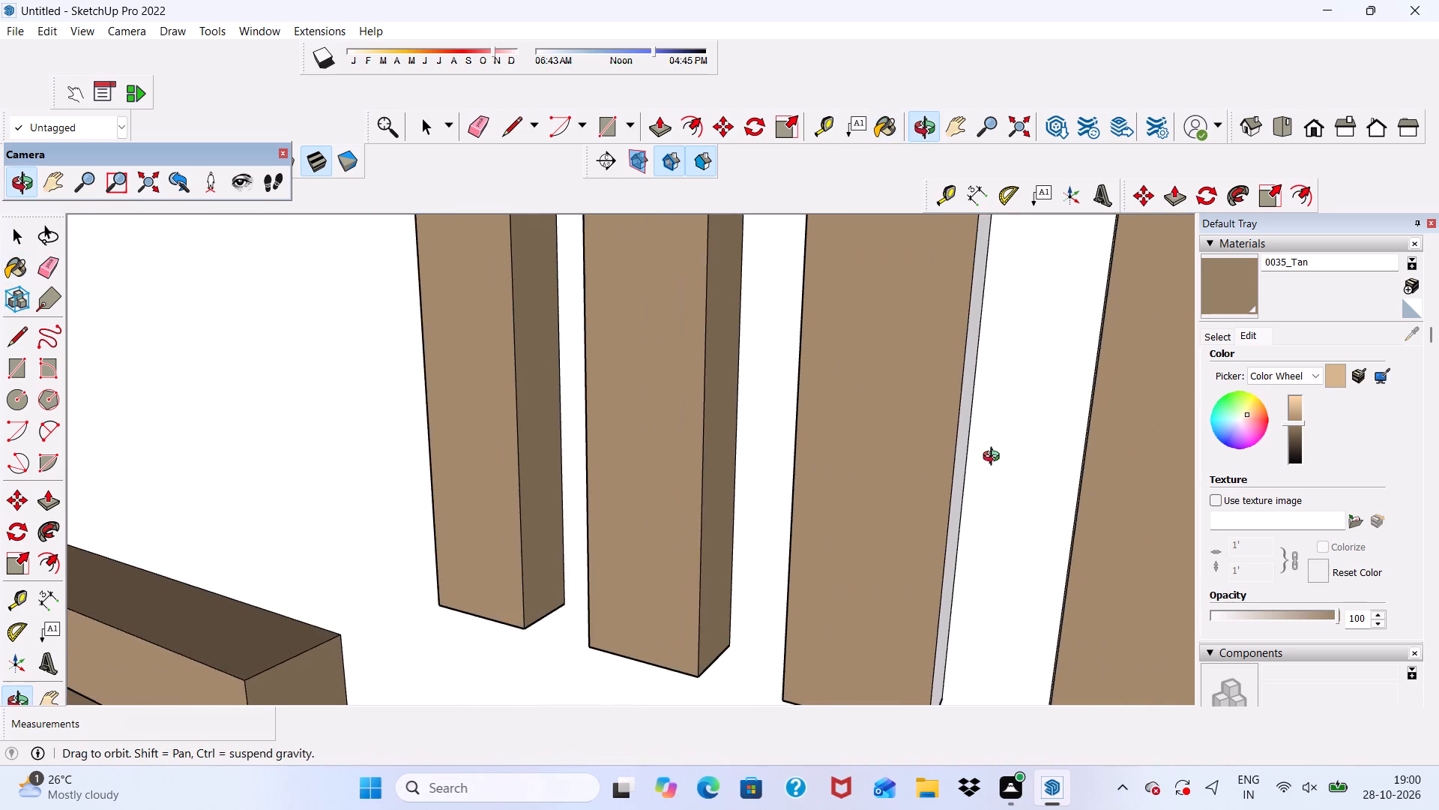
{"action": "middle_click_drag", "start_coordinate": [995, 458], "coordinate": [875, 457]}
{"action": "scroll", "coordinate": [875, 457], "scroll_direction": "up", "scroll_amount": 1}
{"action": "left_click", "coordinate": [839, 449]}
{"action": "scroll", "coordinate": [683, 453], "scroll_direction": "down", "scroll_amount": 6}
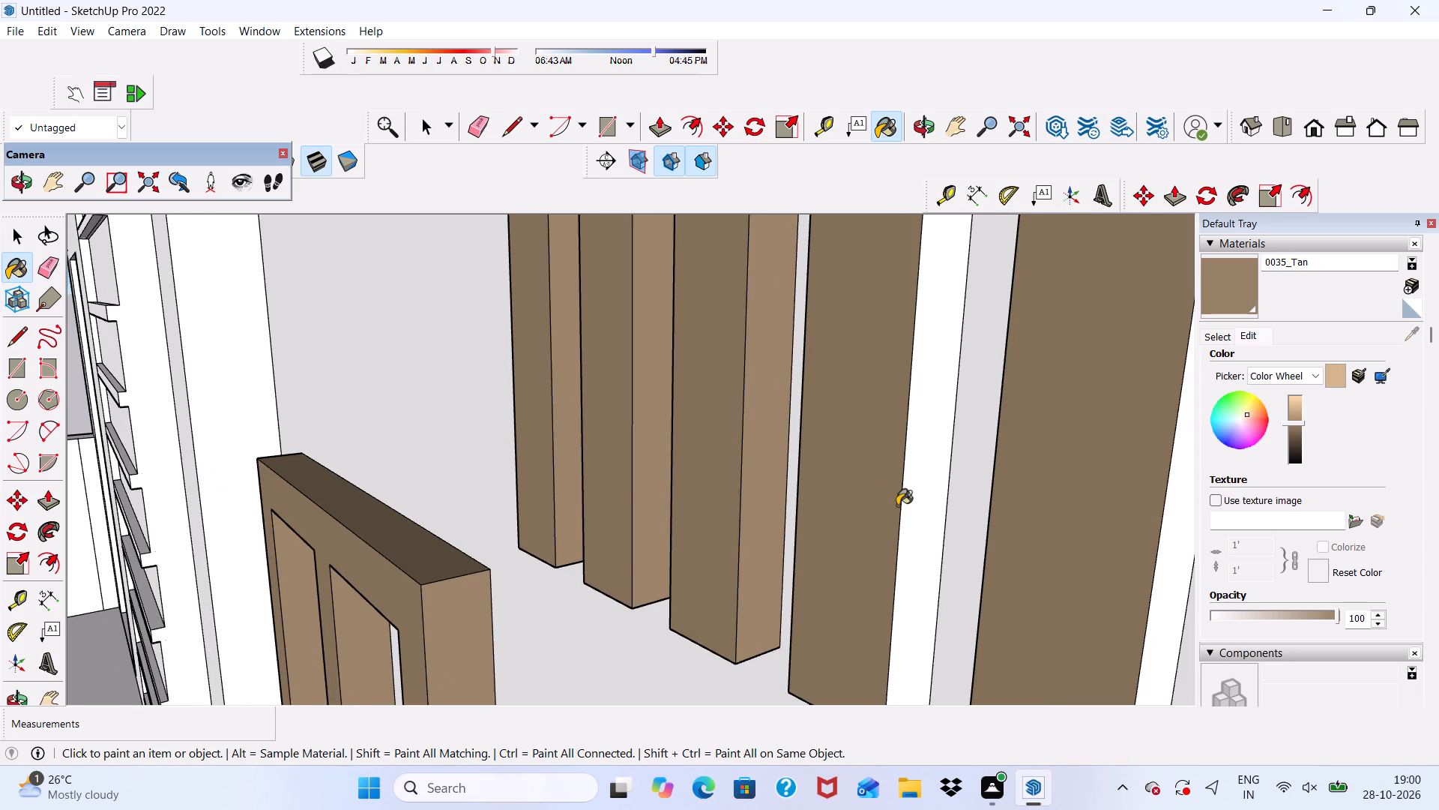
{"action": "left_click", "coordinate": [919, 511]}
Paint the right side of the fifth fin under the balcony with 0035_Tan.
{"action": "scroll", "coordinate": [672, 430], "scroll_direction": "down", "scroll_amount": 7}
{"action": "middle_click_drag", "start_coordinate": [660, 475], "coordinate": [806, 481]}
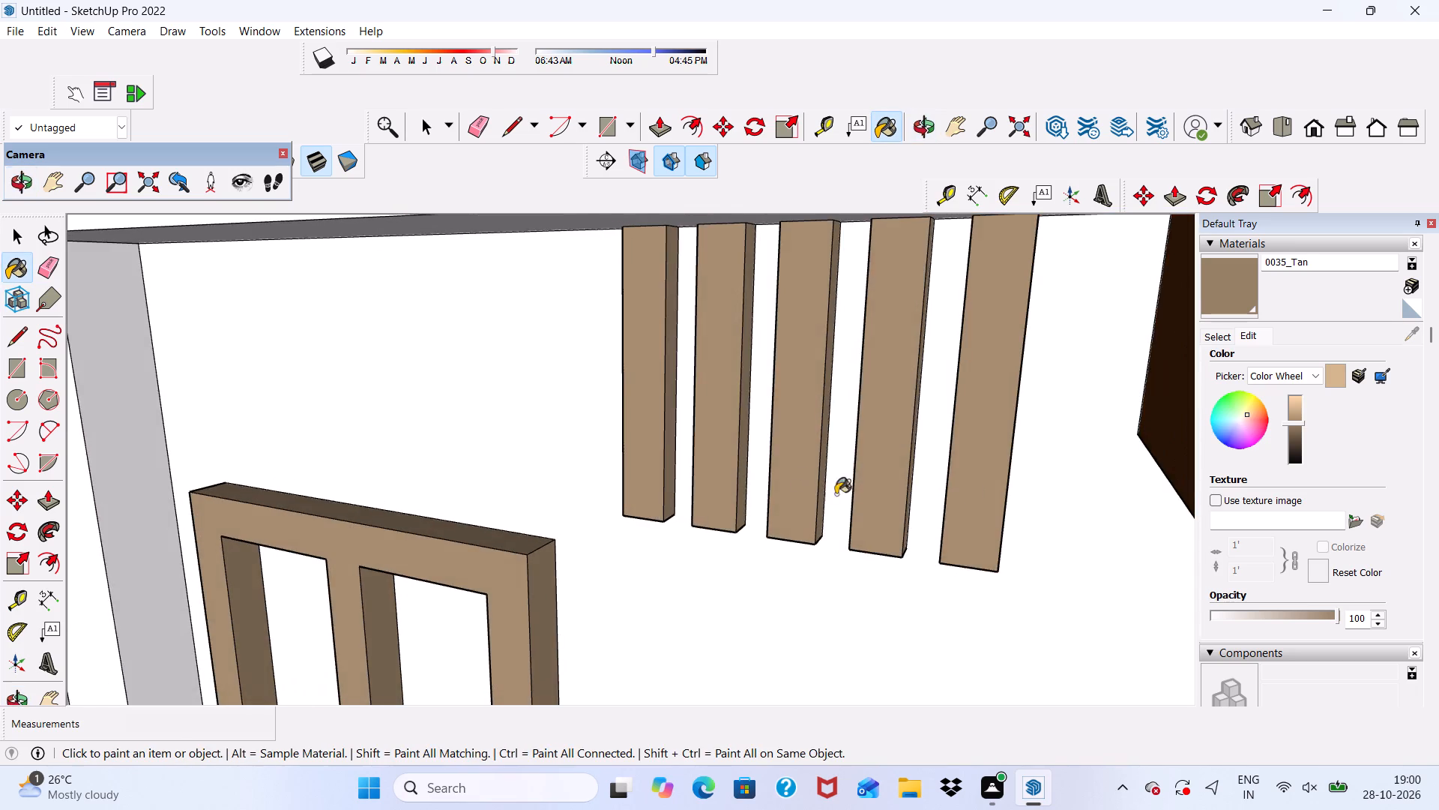
{"action": "scroll", "coordinate": [1016, 496], "scroll_direction": "up", "scroll_amount": 5}
{"action": "middle_click_drag", "start_coordinate": [1004, 466], "coordinate": [902, 436]}
{"action": "scroll", "coordinate": [943, 532], "scroll_direction": "up", "scroll_amount": 5}
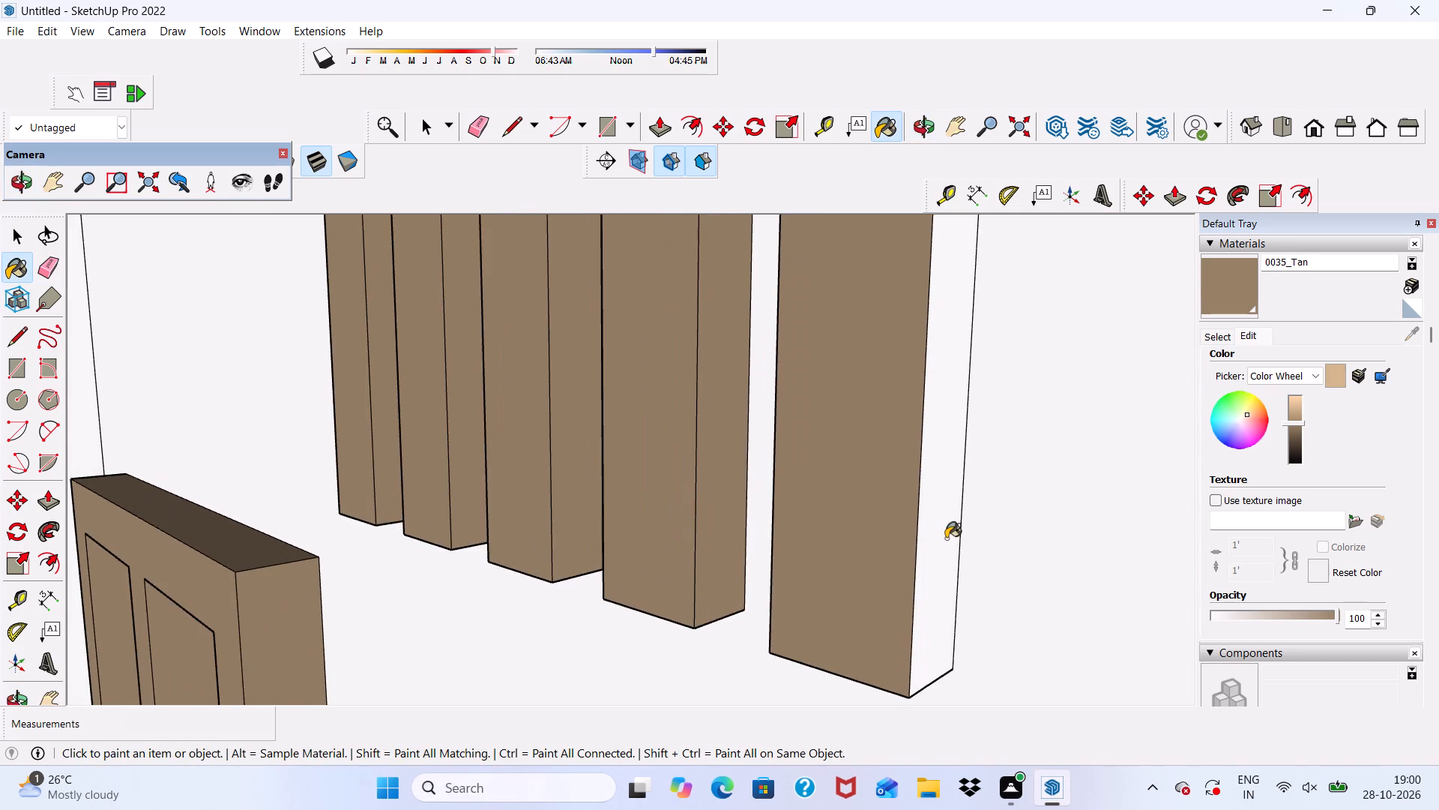
{"action": "left_click", "coordinate": [946, 564]}
Paint the bottom faces of all five vertical fins under the balcony with 0035_Tan.
{"action": "scroll", "coordinate": [887, 543], "scroll_direction": "down", "scroll_amount": 3}
{"action": "middle_click_drag", "start_coordinate": [886, 556], "coordinate": [989, 350]}
{"action": "scroll", "coordinate": [932, 492], "scroll_direction": "up", "scroll_amount": 1}
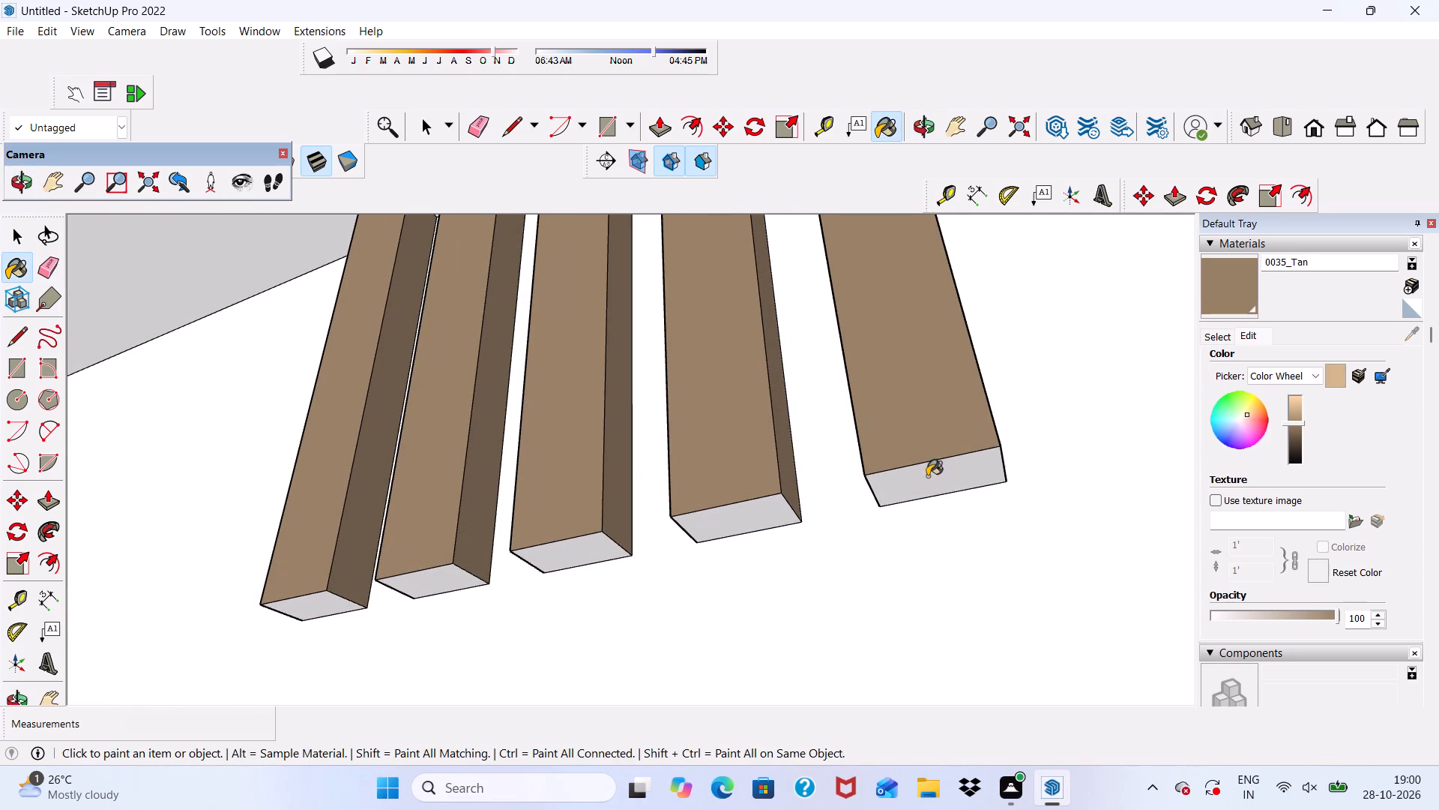
{"action": "left_click", "coordinate": [927, 476]}
{"action": "scroll", "coordinate": [735, 523], "scroll_direction": "up", "scroll_amount": 2}
{"action": "left_click", "coordinate": [736, 514]}
{"action": "scroll", "coordinate": [736, 514], "scroll_direction": "down", "scroll_amount": 1}
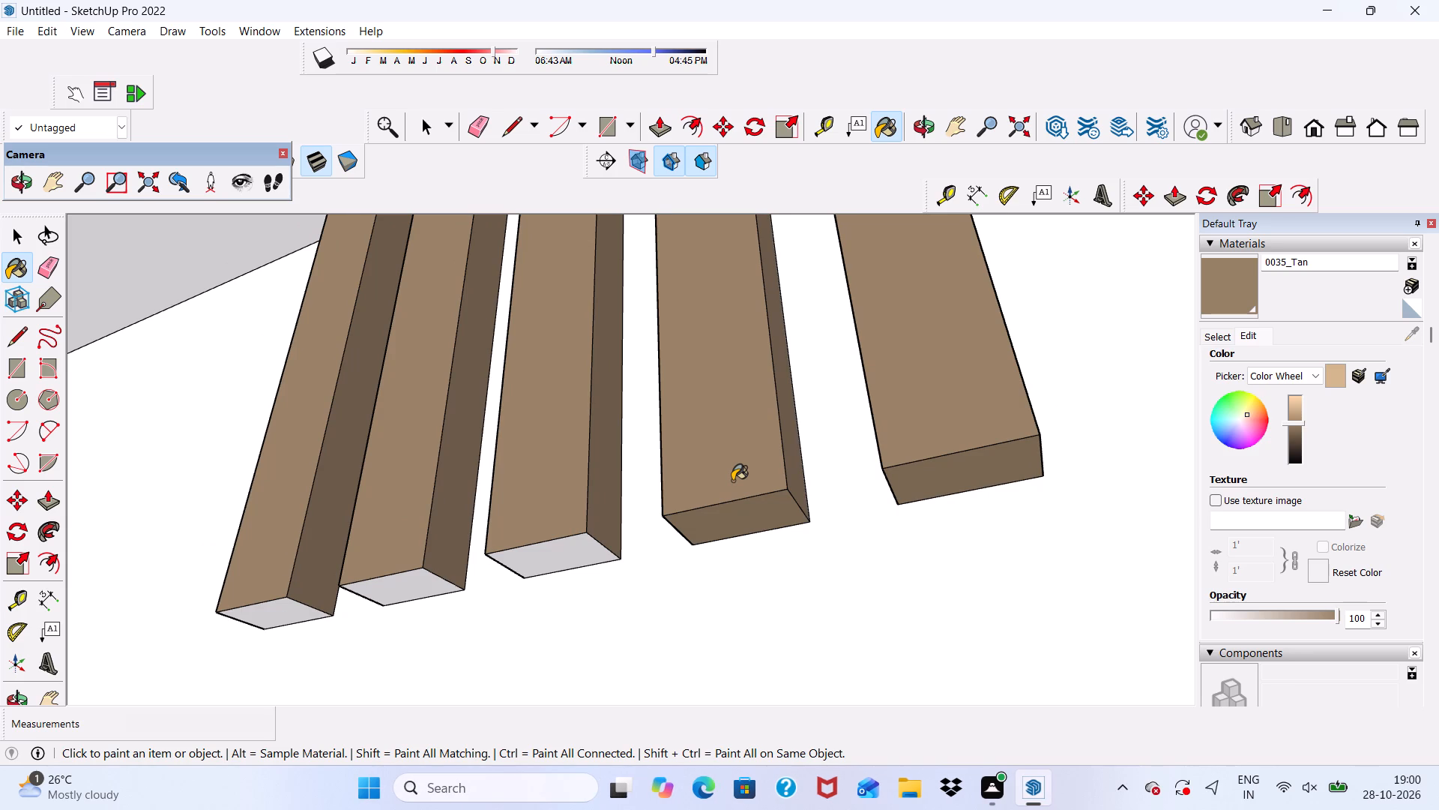
{"action": "scroll", "coordinate": [743, 497], "scroll_direction": "down", "scroll_amount": 2}
{"action": "middle_click_drag", "start_coordinate": [747, 509], "coordinate": [806, 442]}
{"action": "scroll", "coordinate": [686, 515], "scroll_direction": "up", "scroll_amount": 5}
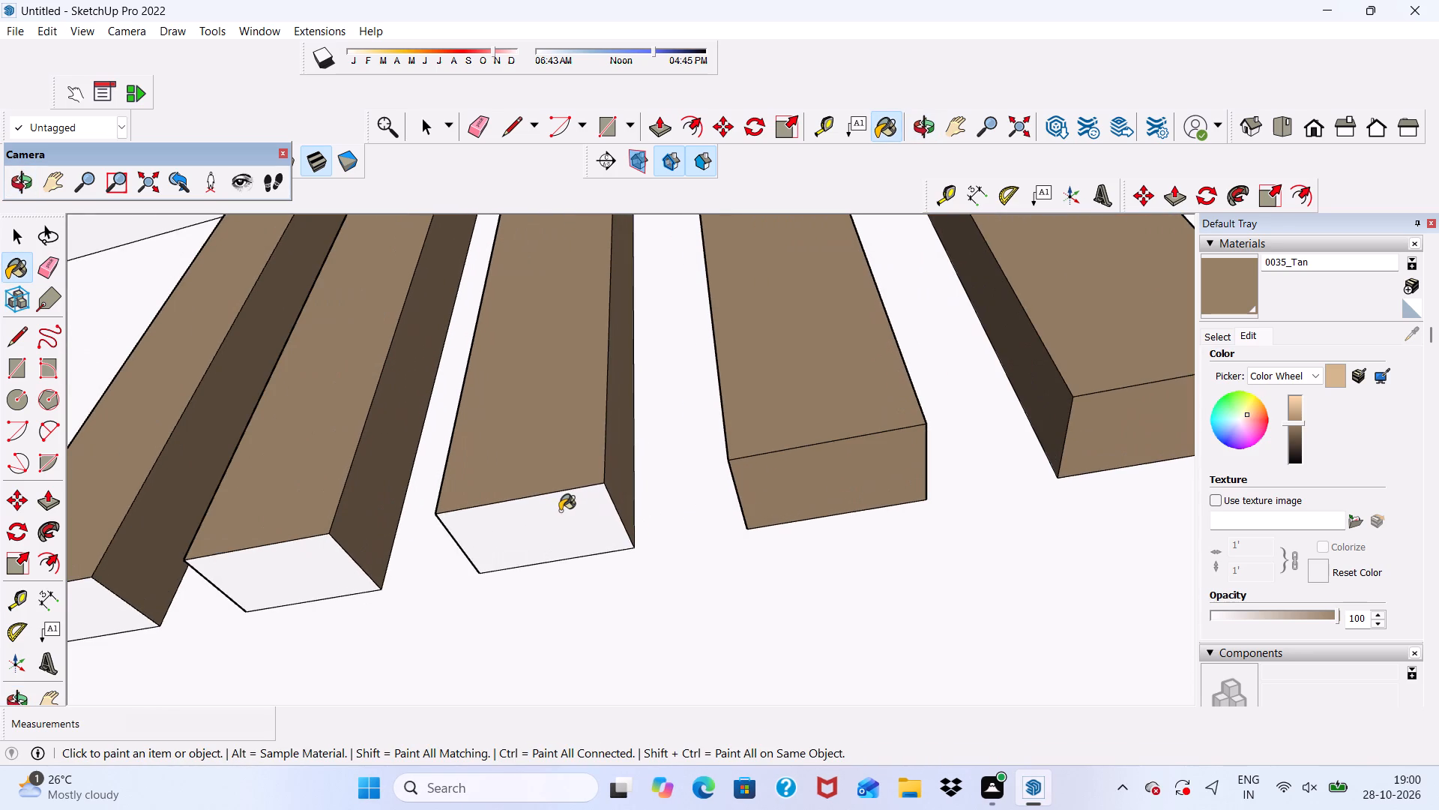
{"action": "left_click", "coordinate": [560, 511]}
{"action": "left_click", "coordinate": [325, 565]}
{"action": "scroll", "coordinate": [278, 542], "scroll_direction": "down", "scroll_amount": 1}
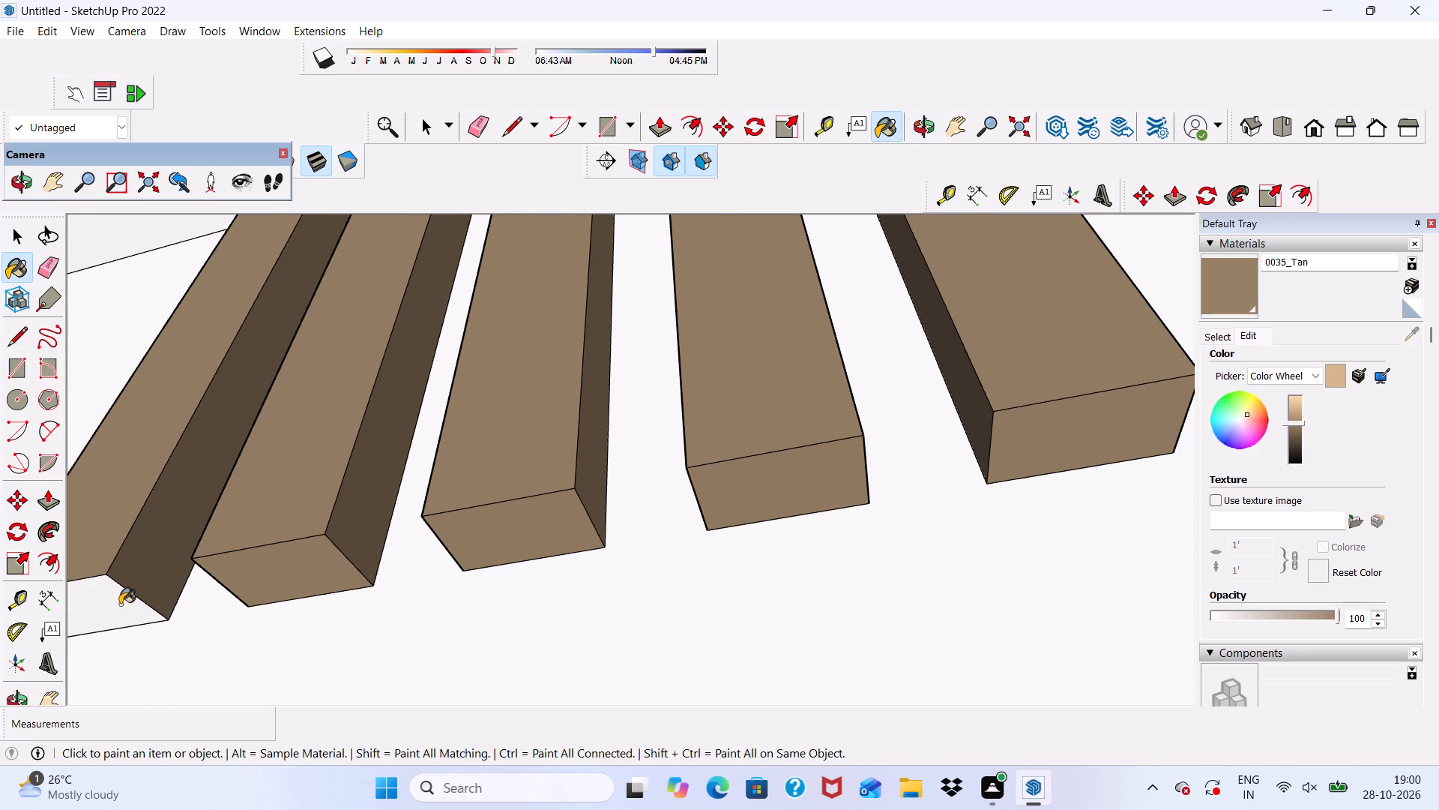
{"action": "left_click", "coordinate": [123, 596]}
Inspect the painted fins and ground-floor frame, the whole front elevation, and the first-floor balcony.
{"action": "scroll", "coordinate": [167, 583], "scroll_direction": "down", "scroll_amount": 10}
{"action": "middle_click_drag", "start_coordinate": [465, 566], "coordinate": [633, 805]}
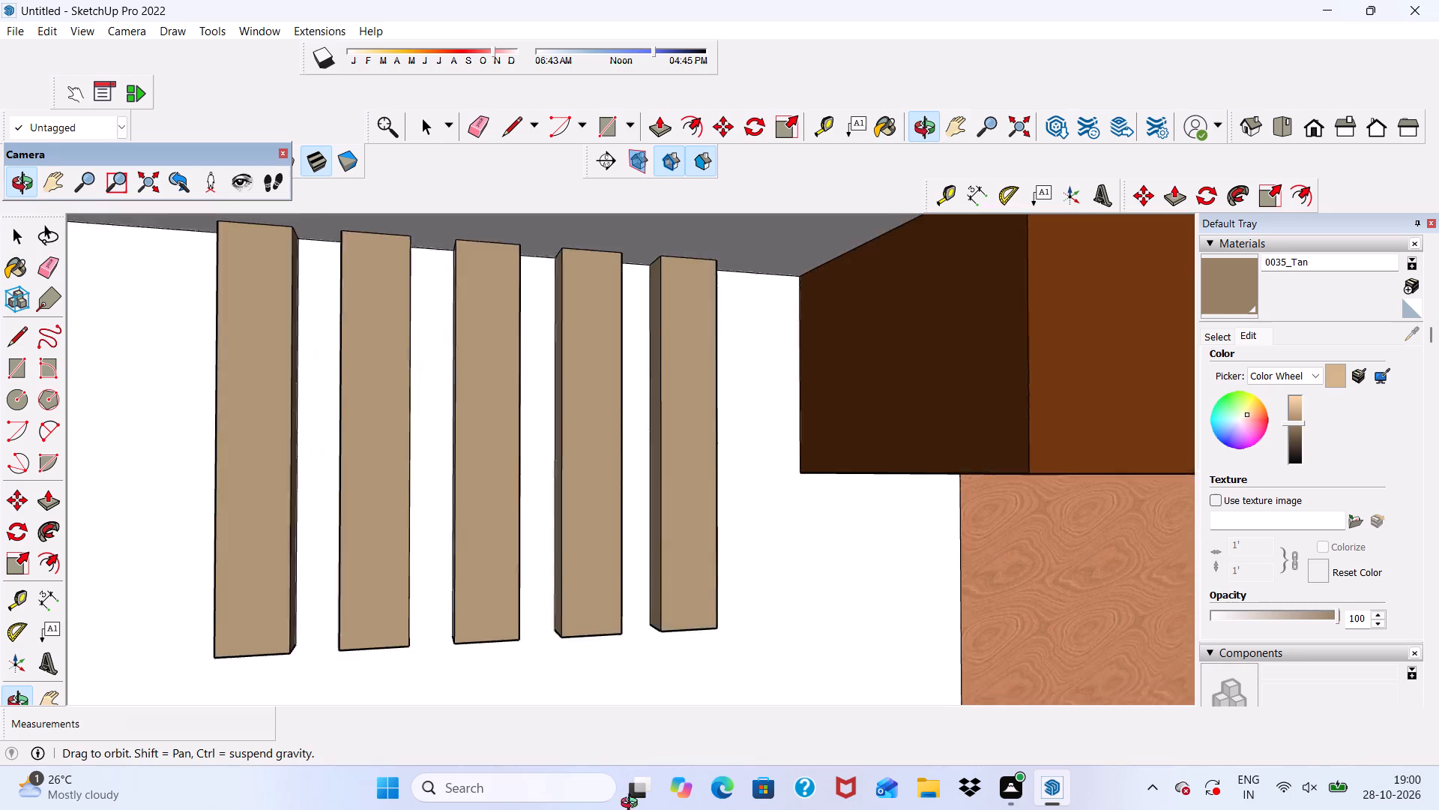
{"action": "middle_click_drag", "start_coordinate": [633, 805], "coordinate": [597, 809]}
{"action": "scroll", "coordinate": [328, 434], "scroll_direction": "up", "scroll_amount": 5}
{"action": "scroll", "coordinate": [220, 326], "scroll_direction": "down", "scroll_amount": 4}
{"action": "middle_click_drag", "start_coordinate": [284, 347], "coordinate": [537, 334]}
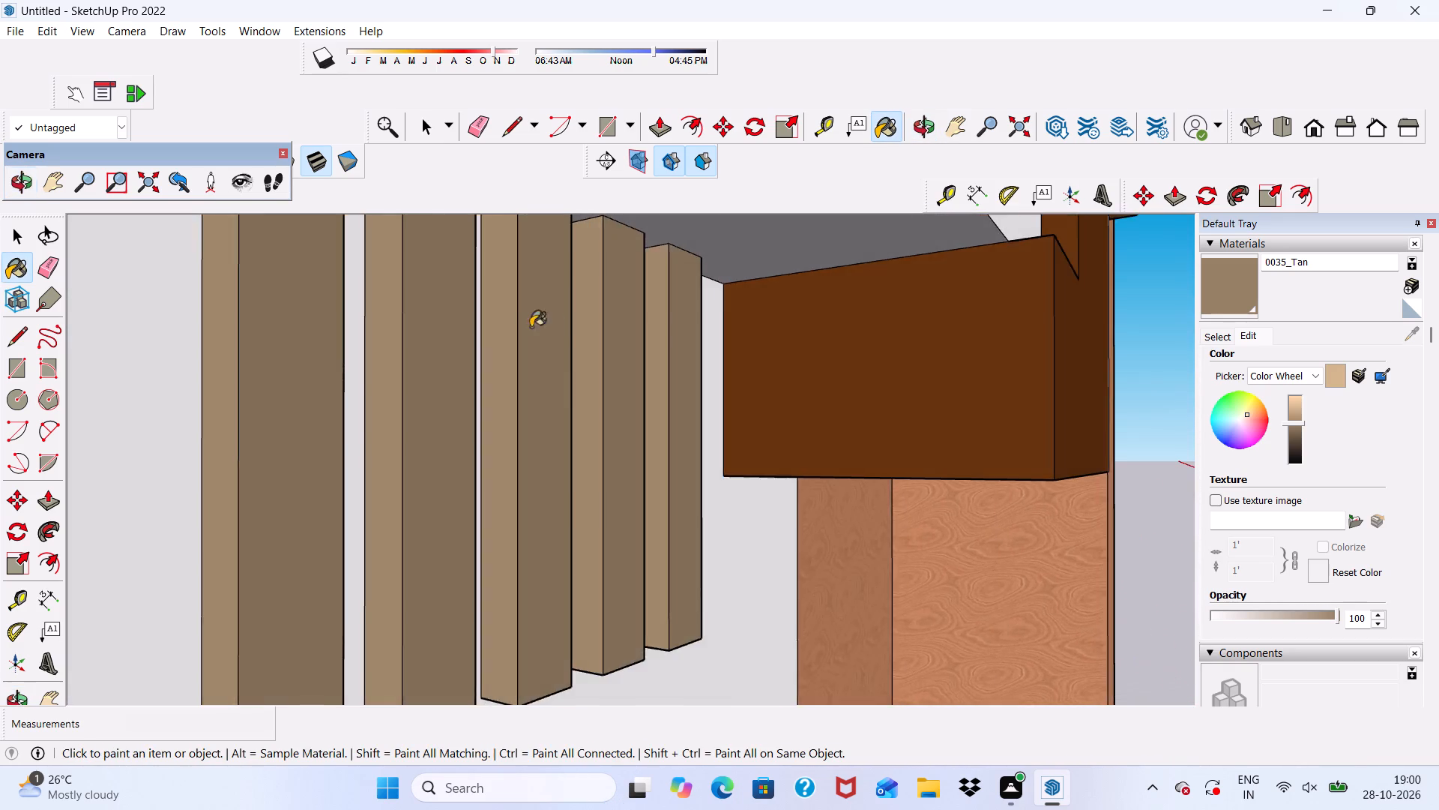
{"action": "scroll", "coordinate": [546, 334], "scroll_direction": "down", "scroll_amount": 16}
{"action": "middle_click_drag", "start_coordinate": [778, 417], "coordinate": [453, 450]}
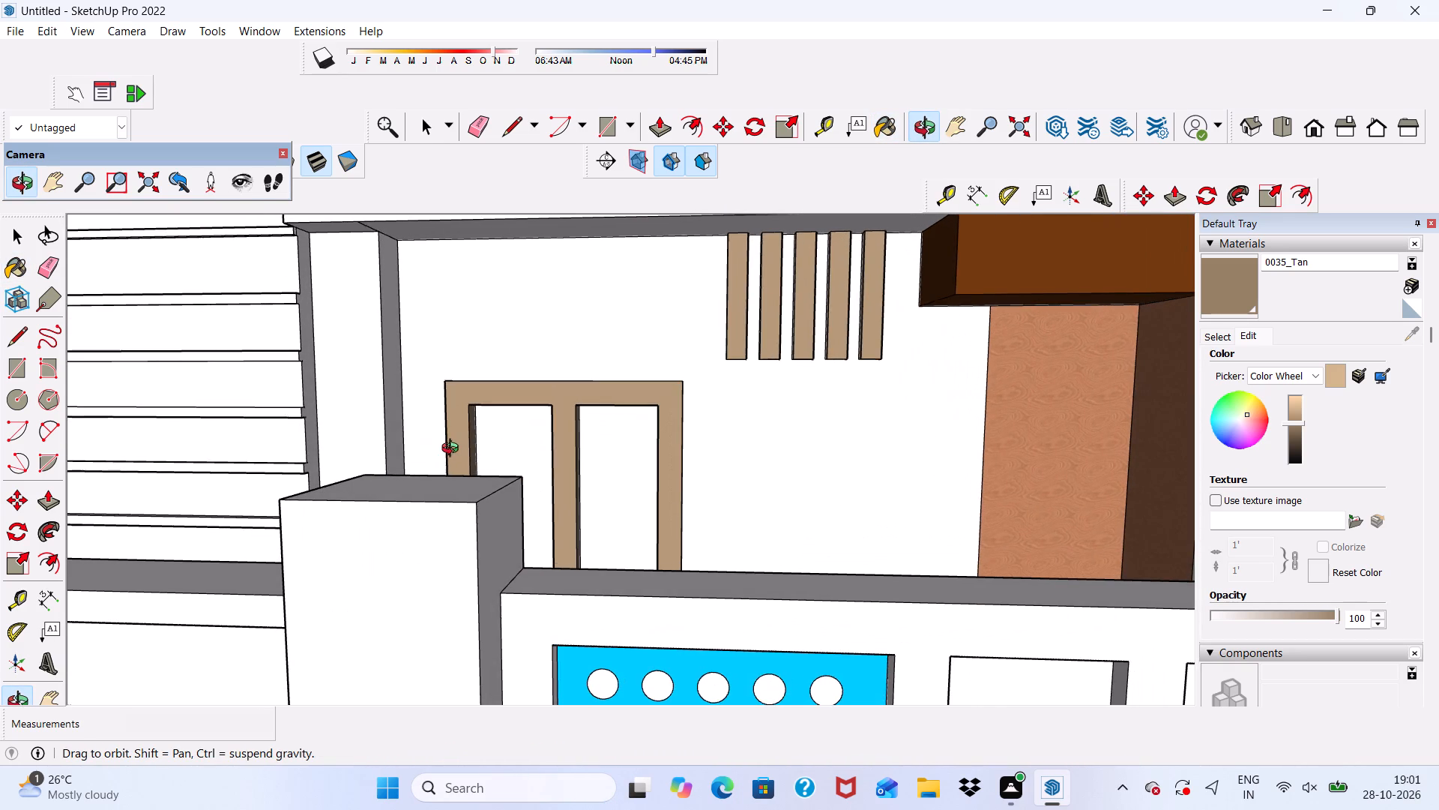
{"action": "middle_click_drag", "start_coordinate": [453, 450], "coordinate": [452, 450]}
{"action": "scroll", "coordinate": [483, 412], "scroll_direction": "up", "scroll_amount": 1}
{"action": "scroll", "coordinate": [492, 402], "scroll_direction": "down", "scroll_amount": 5}
{"action": "scroll", "coordinate": [588, 393], "scroll_direction": "down", "scroll_amount": 5}
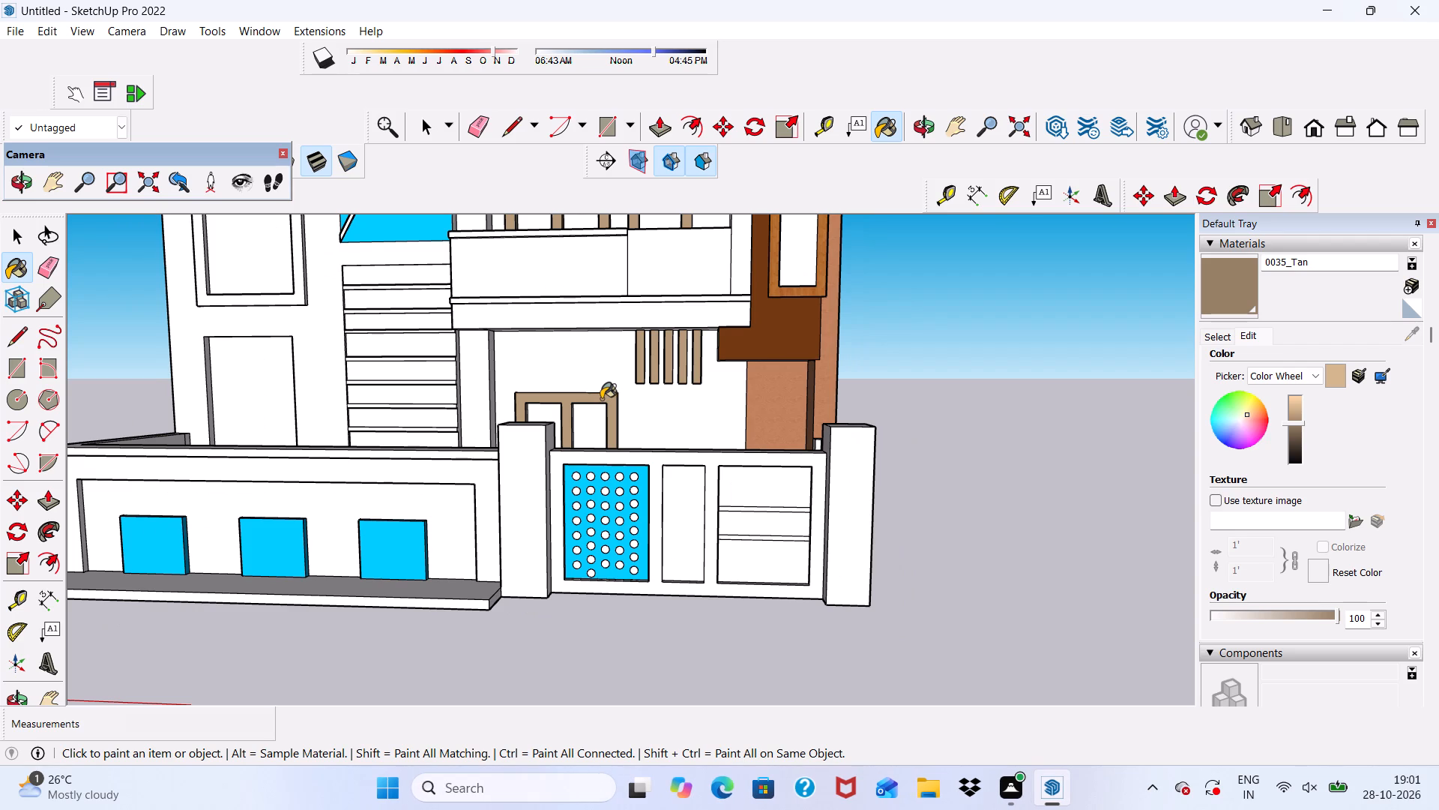
{"action": "scroll", "coordinate": [631, 439], "scroll_direction": "down", "scroll_amount": 9}
{"action": "key", "text": "space"}
{"action": "scroll", "coordinate": [643, 458], "scroll_direction": "down", "scroll_amount": 4}
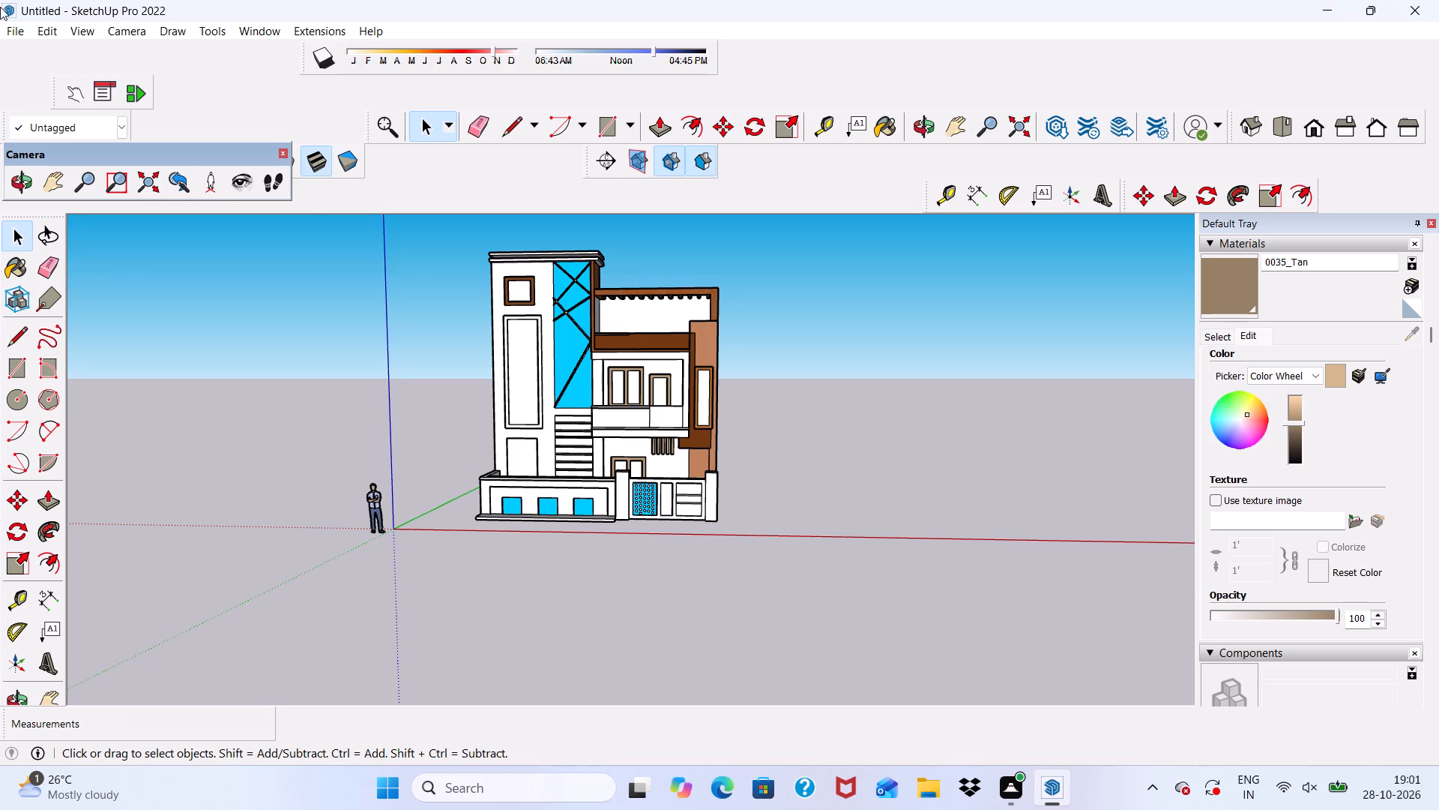
{"action": "scroll", "coordinate": [602, 338], "scroll_direction": "up", "scroll_amount": 5}
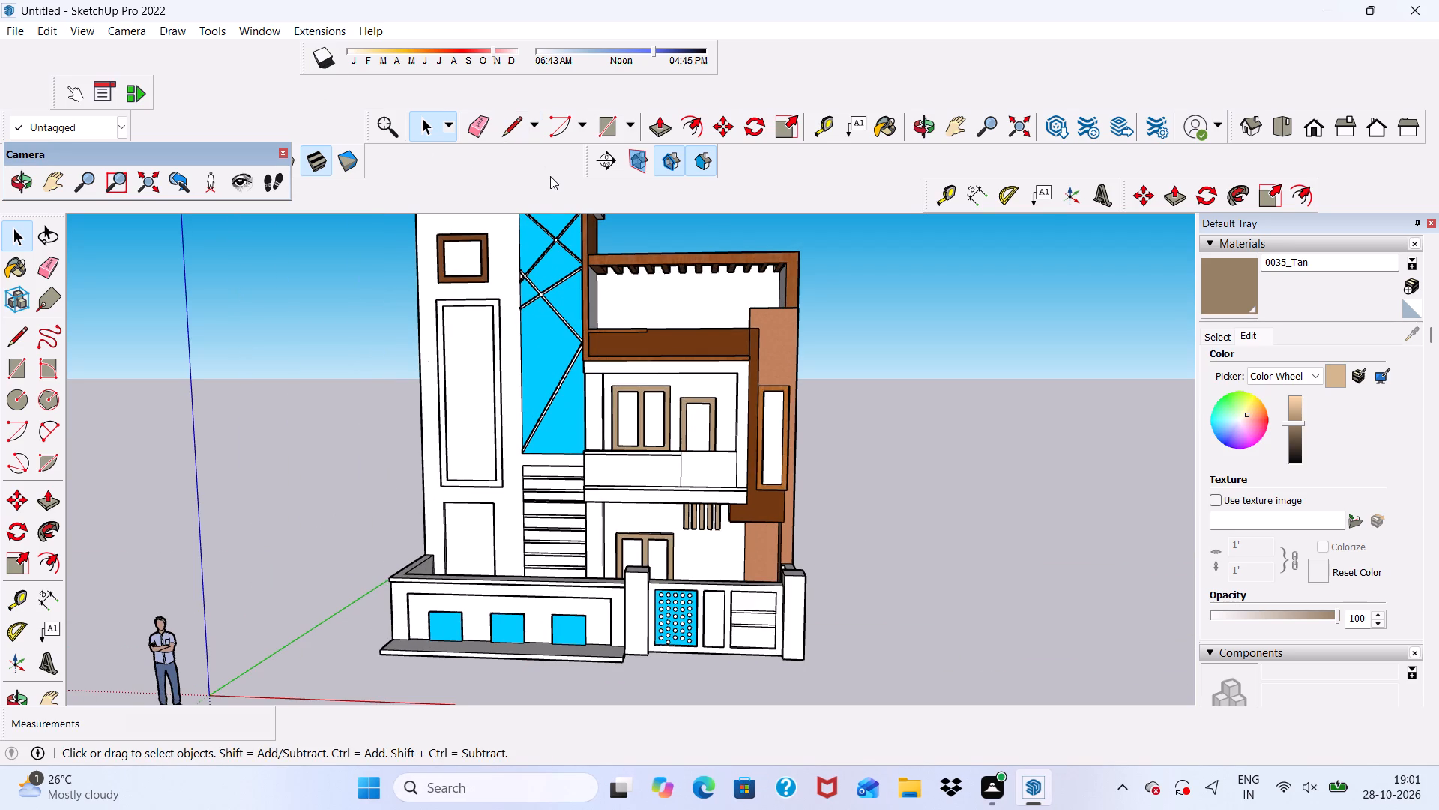
{"action": "scroll", "coordinate": [530, 229], "scroll_direction": "up", "scroll_amount": 4}
{"action": "scroll", "coordinate": [549, 131], "scroll_direction": "down", "scroll_amount": 4}
{"action": "scroll", "coordinate": [743, 525], "scroll_direction": "up", "scroll_amount": 5}
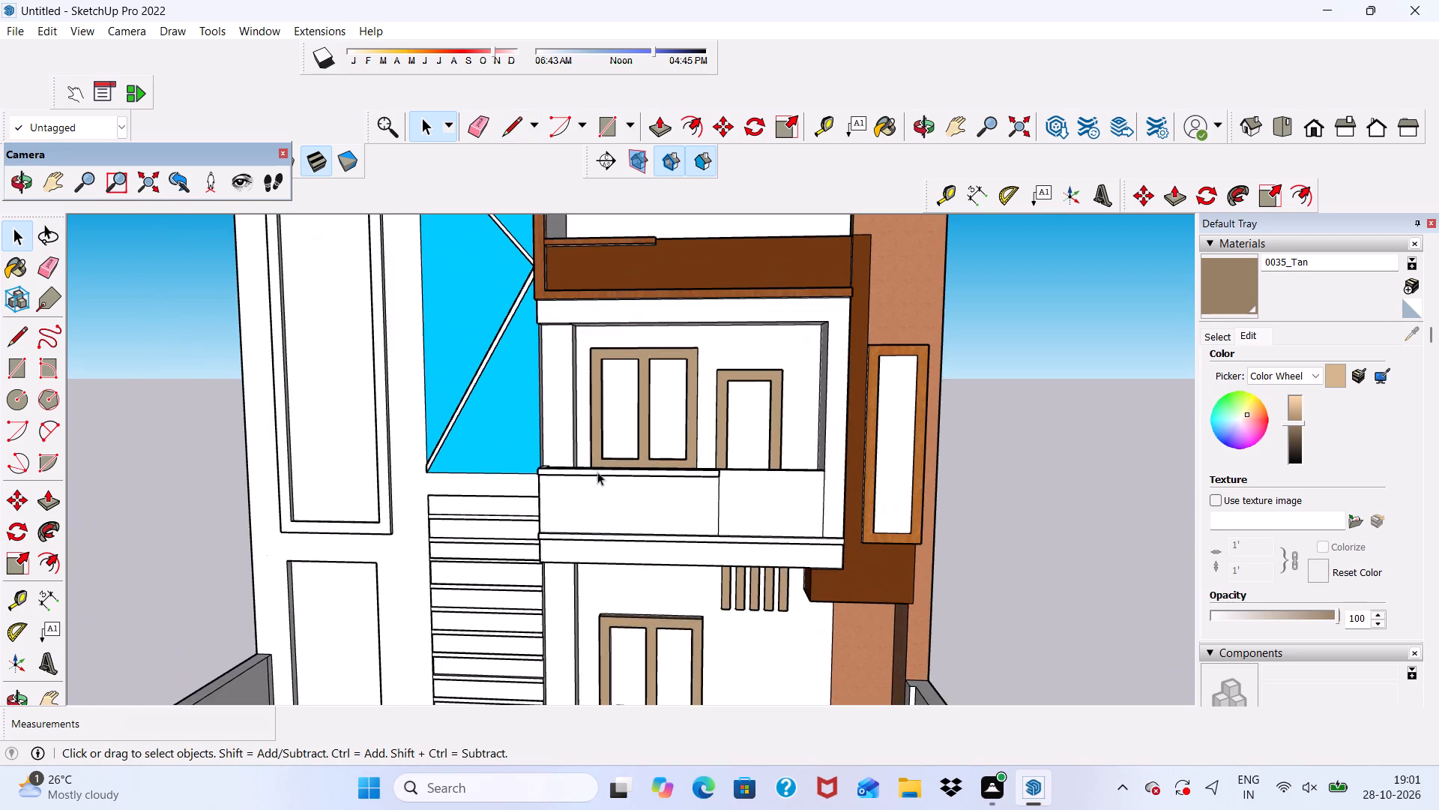
{"action": "middle_click_drag", "start_coordinate": [612, 493], "coordinate": [698, 532]}
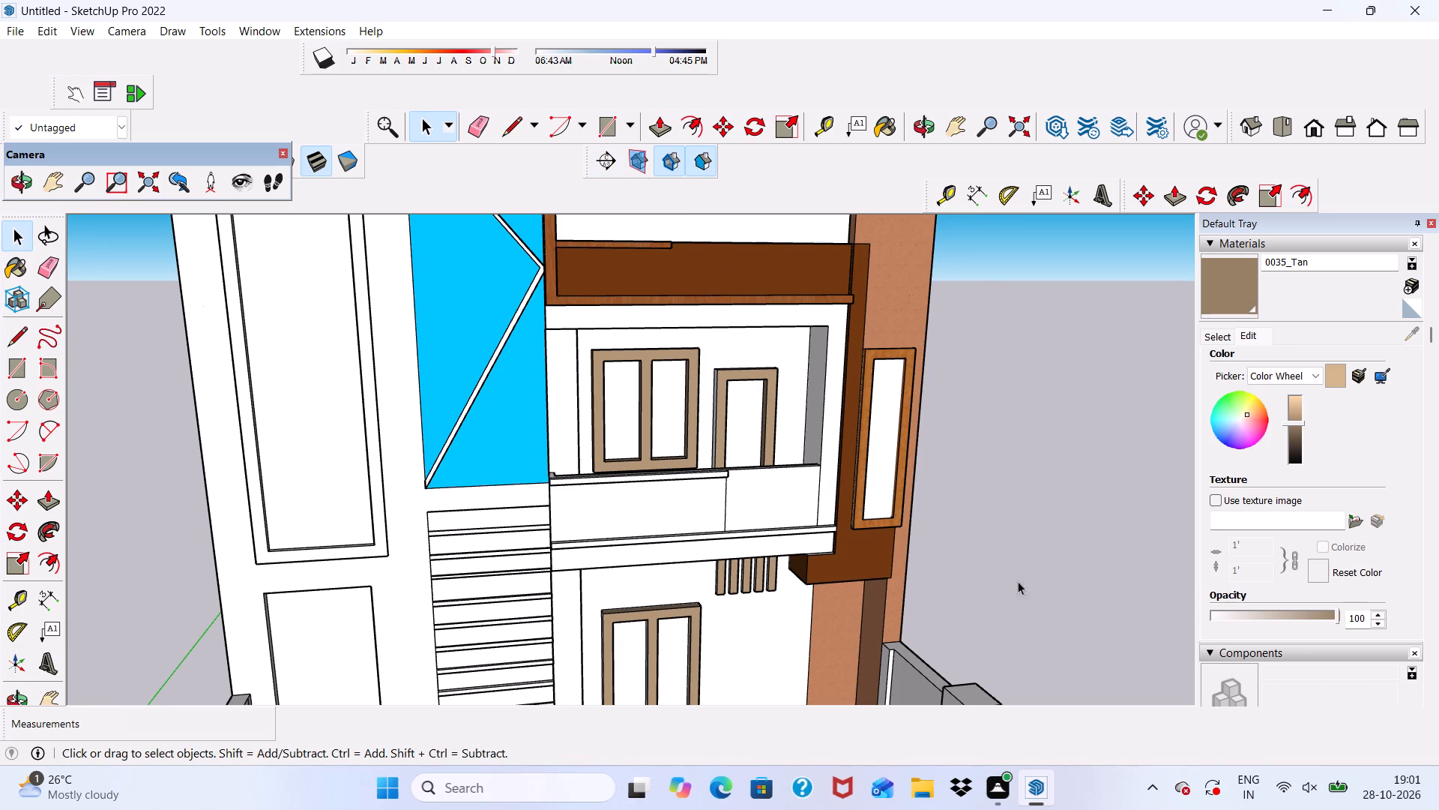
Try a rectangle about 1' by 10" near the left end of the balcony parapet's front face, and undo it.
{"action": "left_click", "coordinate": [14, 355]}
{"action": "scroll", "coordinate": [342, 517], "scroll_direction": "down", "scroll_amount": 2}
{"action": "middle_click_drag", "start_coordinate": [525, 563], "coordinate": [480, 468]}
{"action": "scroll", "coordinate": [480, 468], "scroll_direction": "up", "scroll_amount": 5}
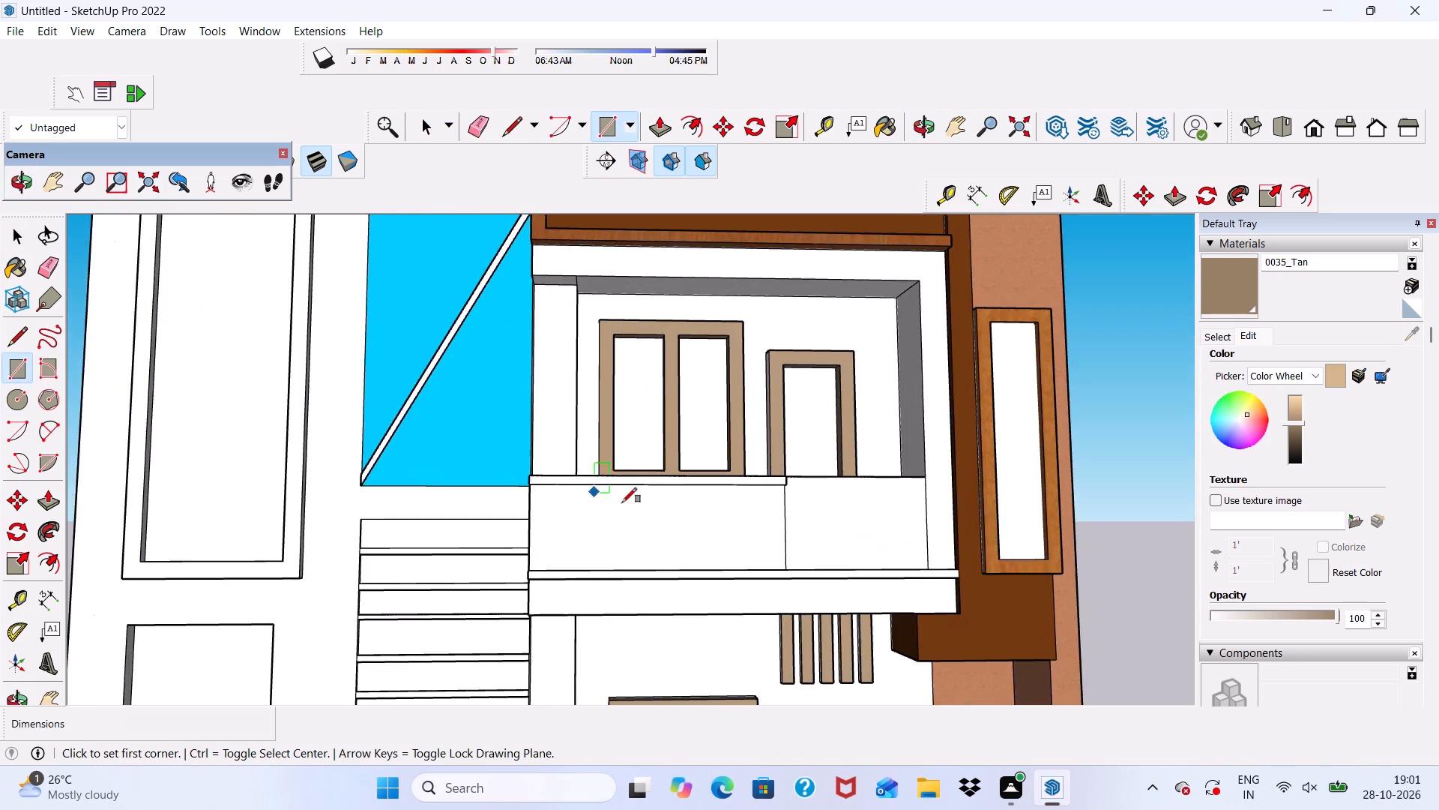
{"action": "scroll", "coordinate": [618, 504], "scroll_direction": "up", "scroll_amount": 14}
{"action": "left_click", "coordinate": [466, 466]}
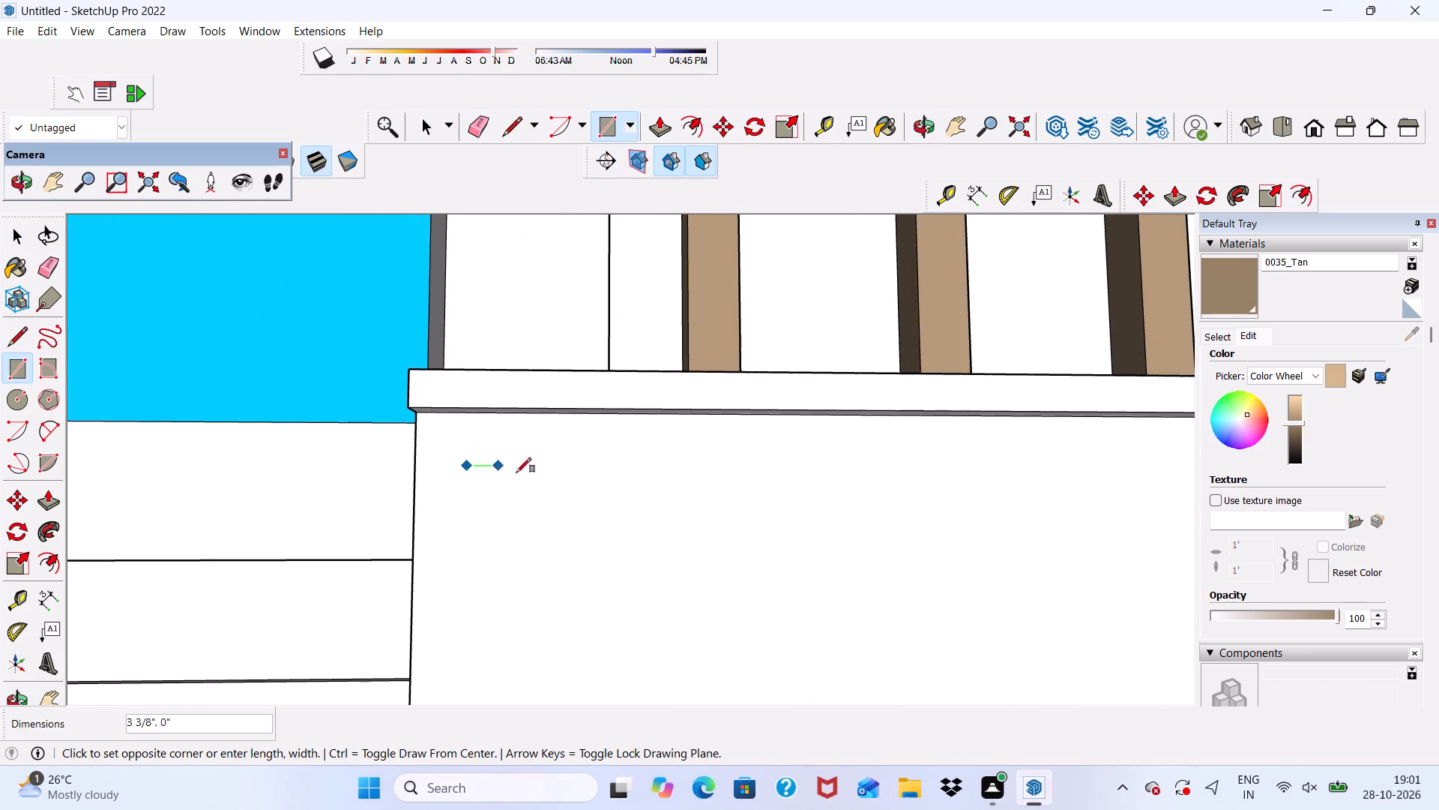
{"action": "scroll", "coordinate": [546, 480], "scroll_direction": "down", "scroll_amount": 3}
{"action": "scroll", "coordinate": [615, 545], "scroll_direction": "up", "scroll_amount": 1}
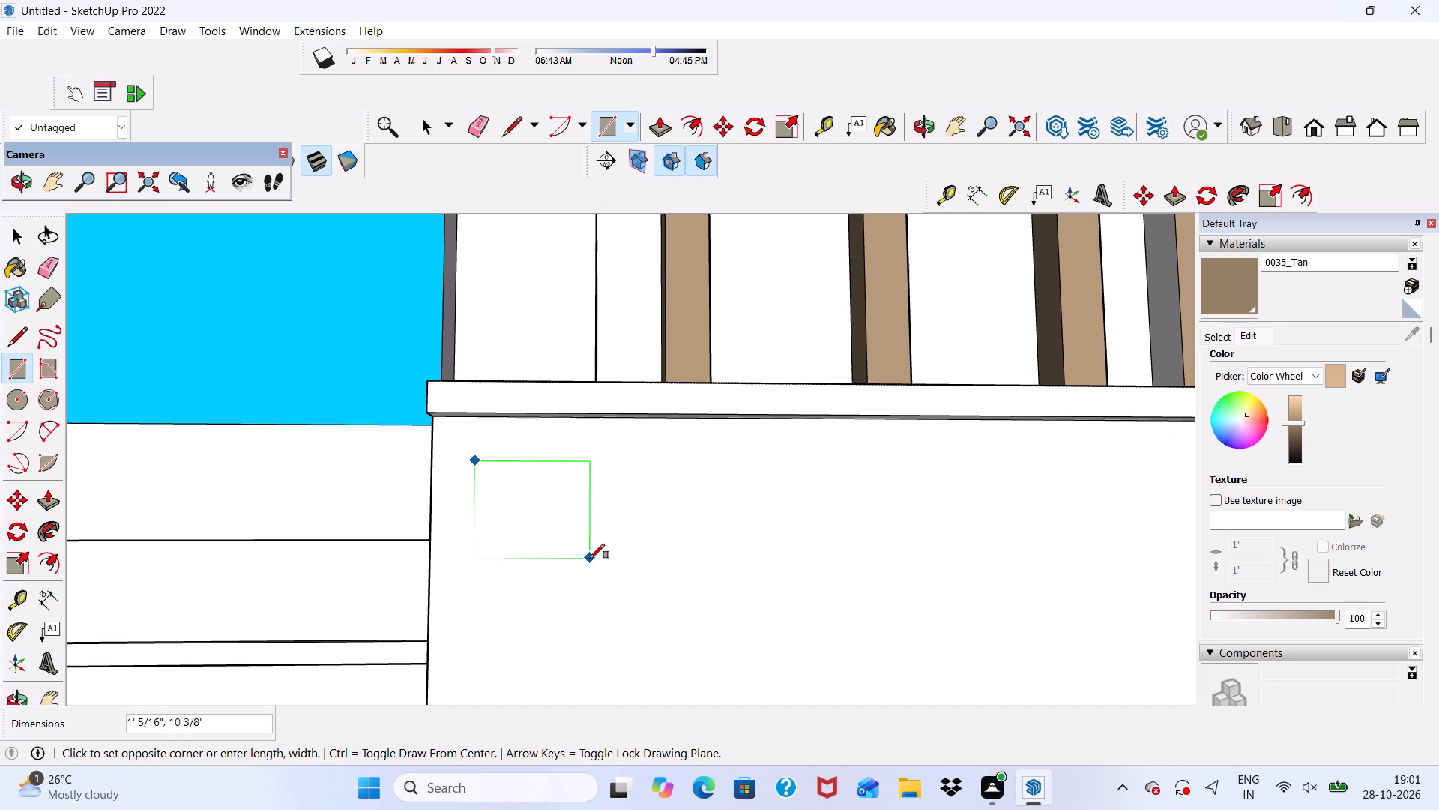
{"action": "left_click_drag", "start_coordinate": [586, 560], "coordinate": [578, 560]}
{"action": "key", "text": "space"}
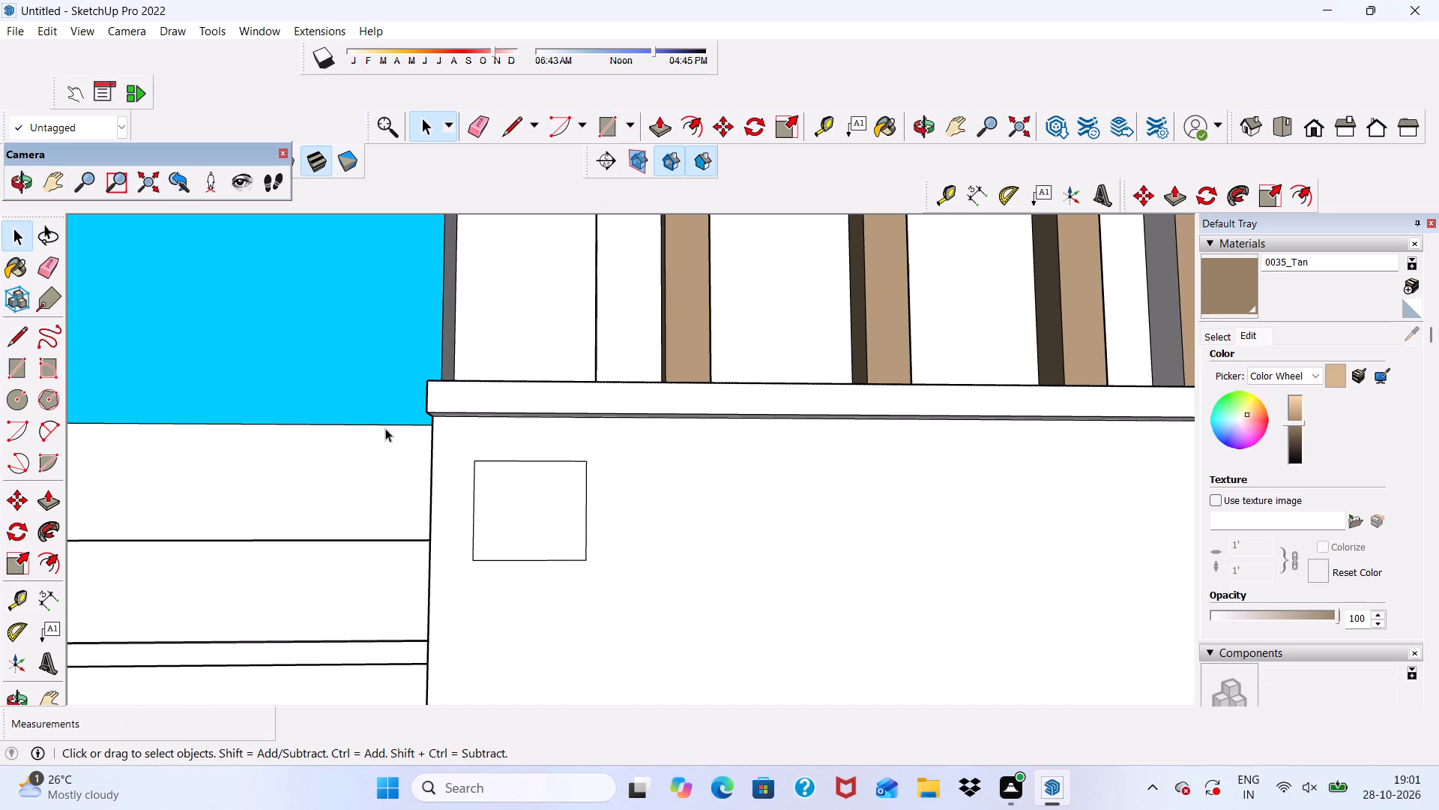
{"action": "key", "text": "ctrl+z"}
Draw a rectangle about 1' by 9 1/4" on the balcony parapet's front and a second one overlapping its lower-left corner.
{"action": "left_click", "coordinate": [17, 363]}
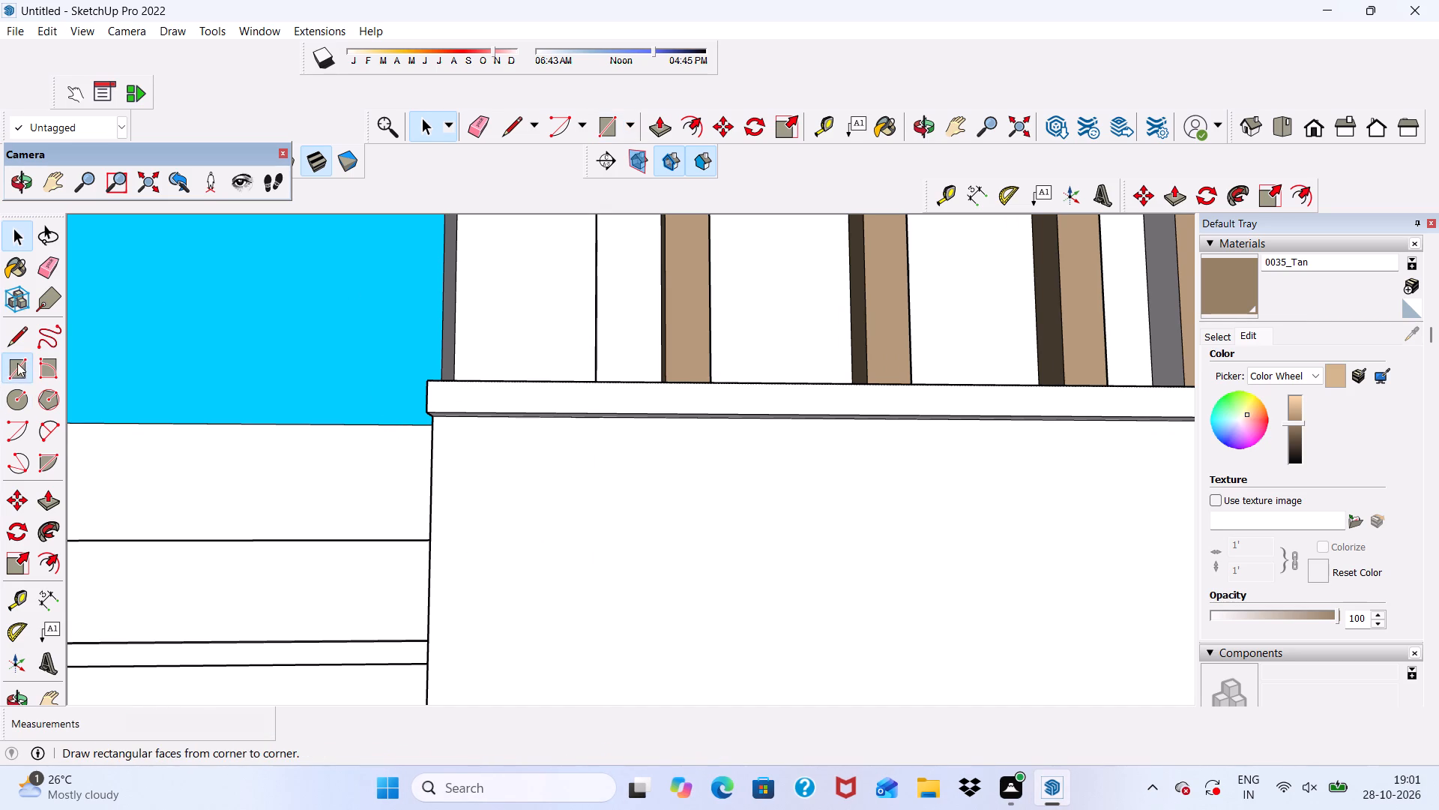
{"action": "scroll", "coordinate": [486, 470], "scroll_direction": "down", "scroll_amount": 4}
{"action": "middle_click_drag", "start_coordinate": [633, 512], "coordinate": [644, 535]}
{"action": "scroll", "coordinate": [656, 499], "scroll_direction": "up", "scroll_amount": 2}
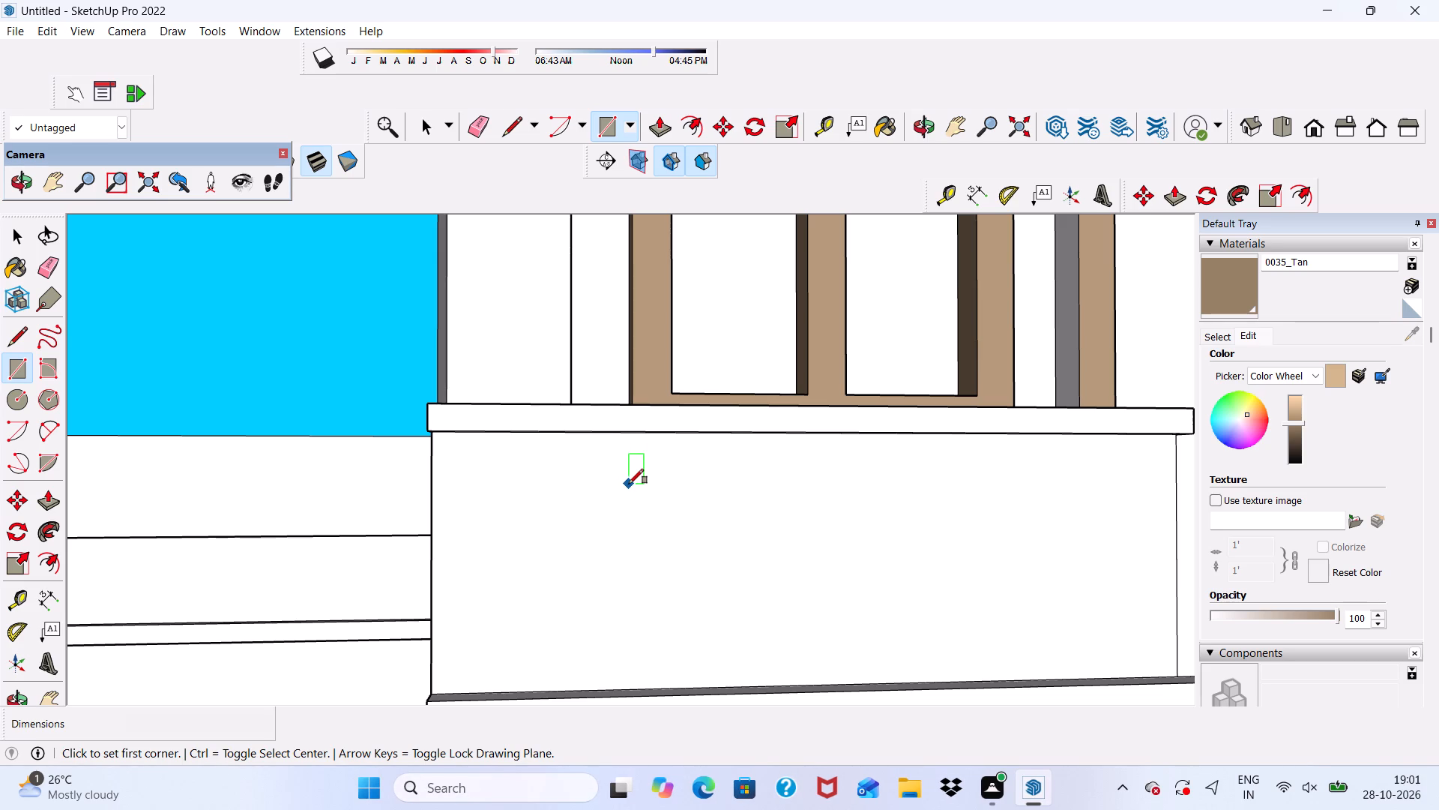
{"action": "left_click", "coordinate": [629, 484]}
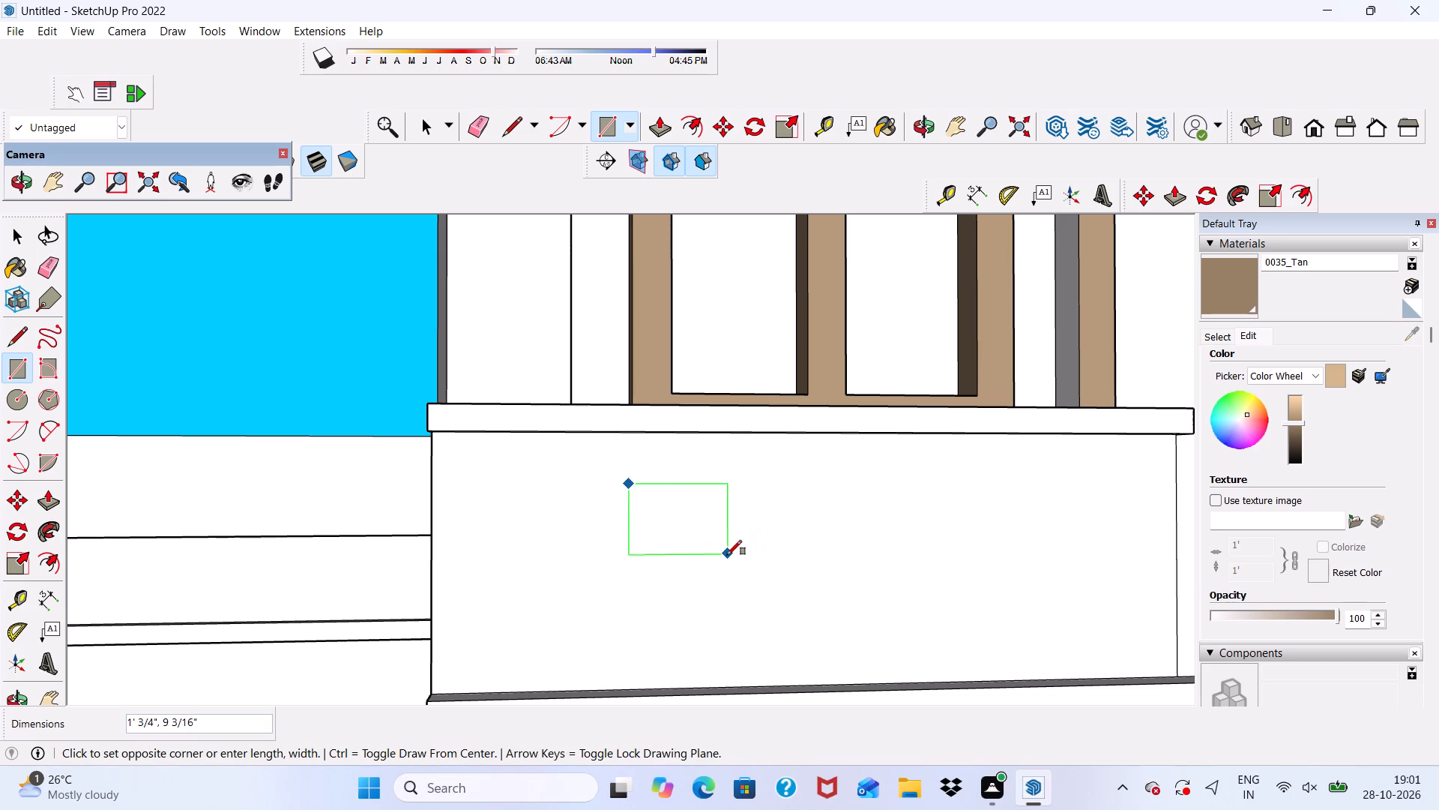
{"action": "left_click", "coordinate": [723, 556]}
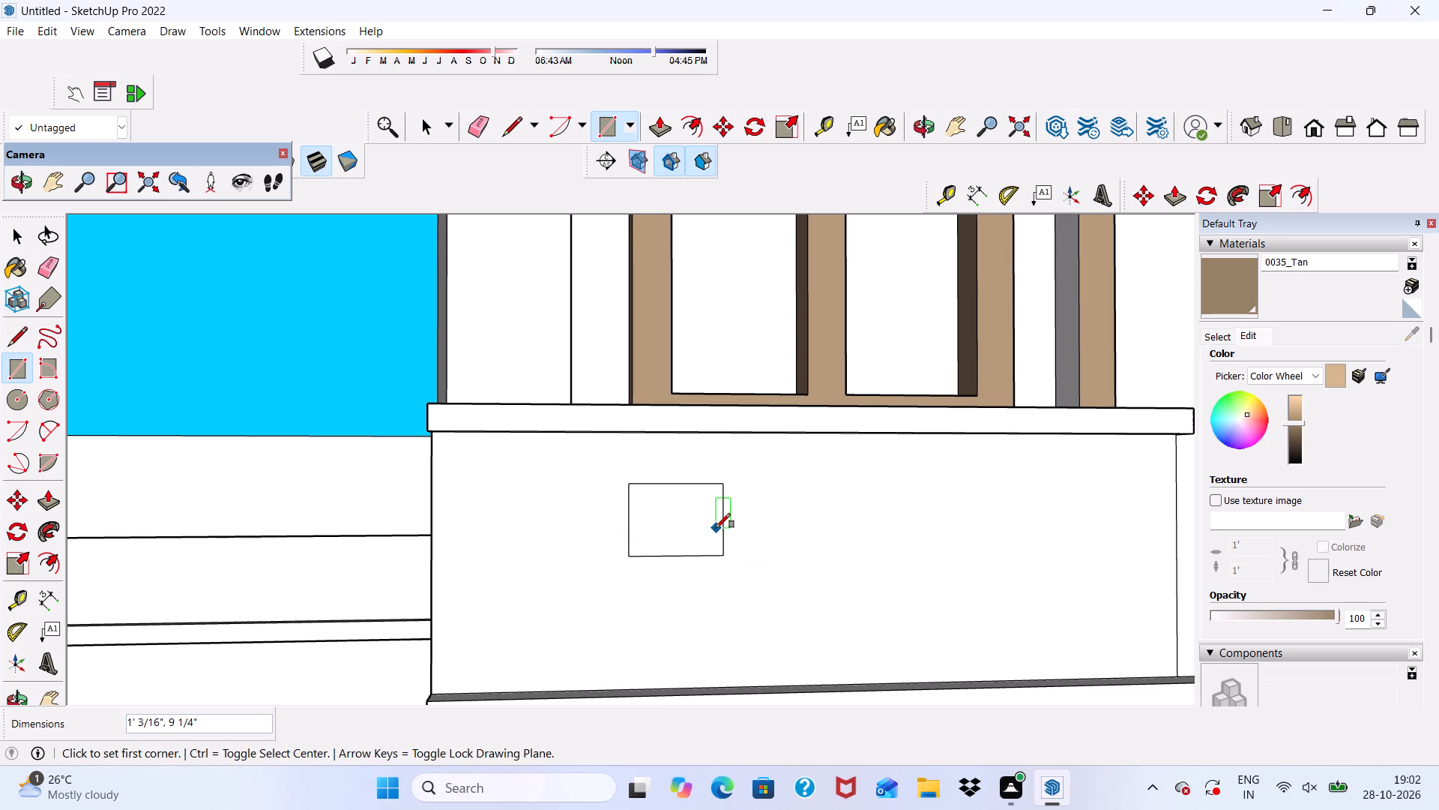
{"action": "left_click", "coordinate": [594, 526]}
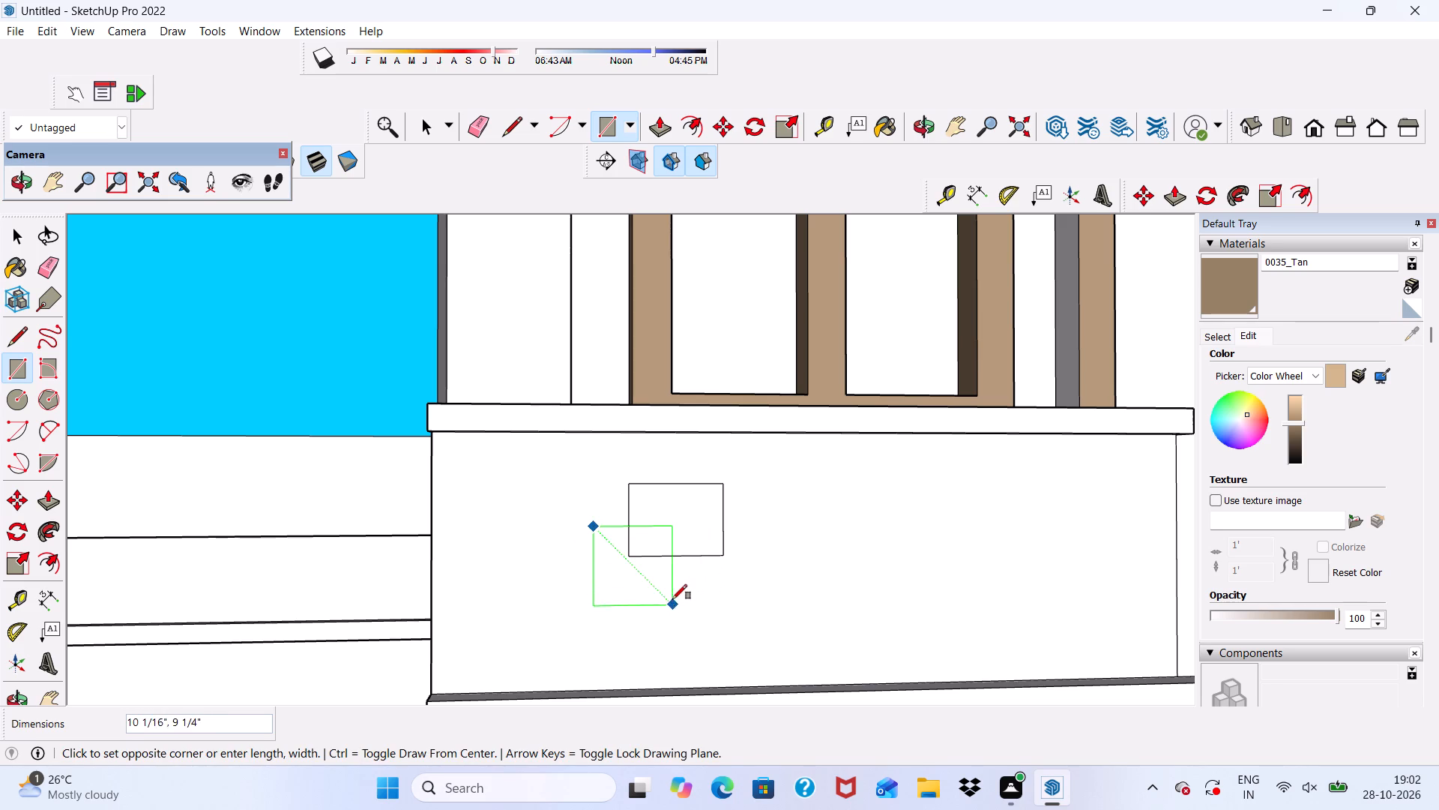
{"action": "left_click", "coordinate": [682, 595]}
Draw a third rectangle about 10 3/4" by 6 5/8" on the balcony parapet, overlapping the second one's lower-left corner.
{"action": "scroll", "coordinate": [624, 523], "scroll_direction": "down", "scroll_amount": 3}
{"action": "middle_click_drag", "start_coordinate": [624, 526], "coordinate": [645, 521]}
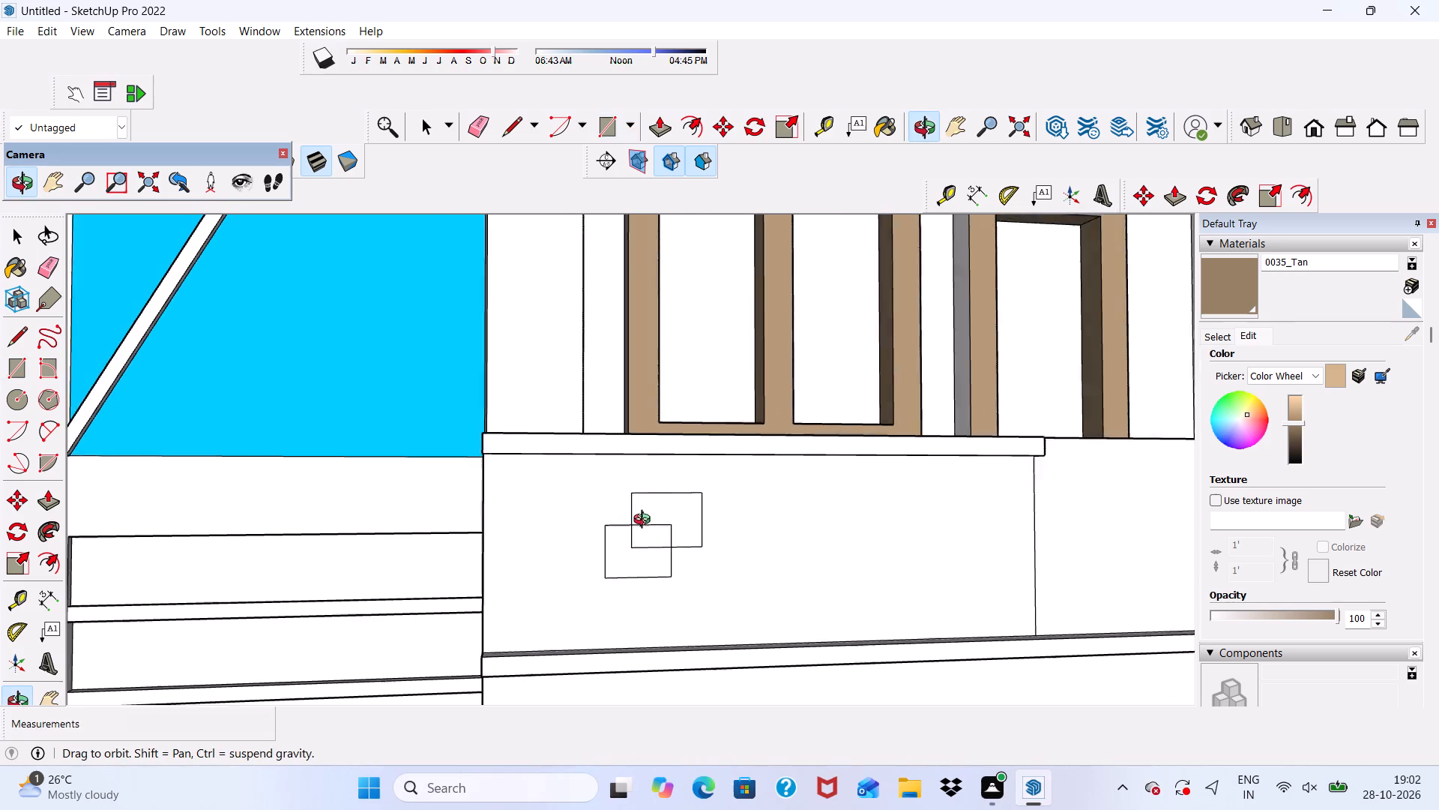
{"action": "middle_click_drag", "start_coordinate": [645, 521], "coordinate": [696, 524]}
{"action": "scroll", "coordinate": [629, 531], "scroll_direction": "up", "scroll_amount": 8}
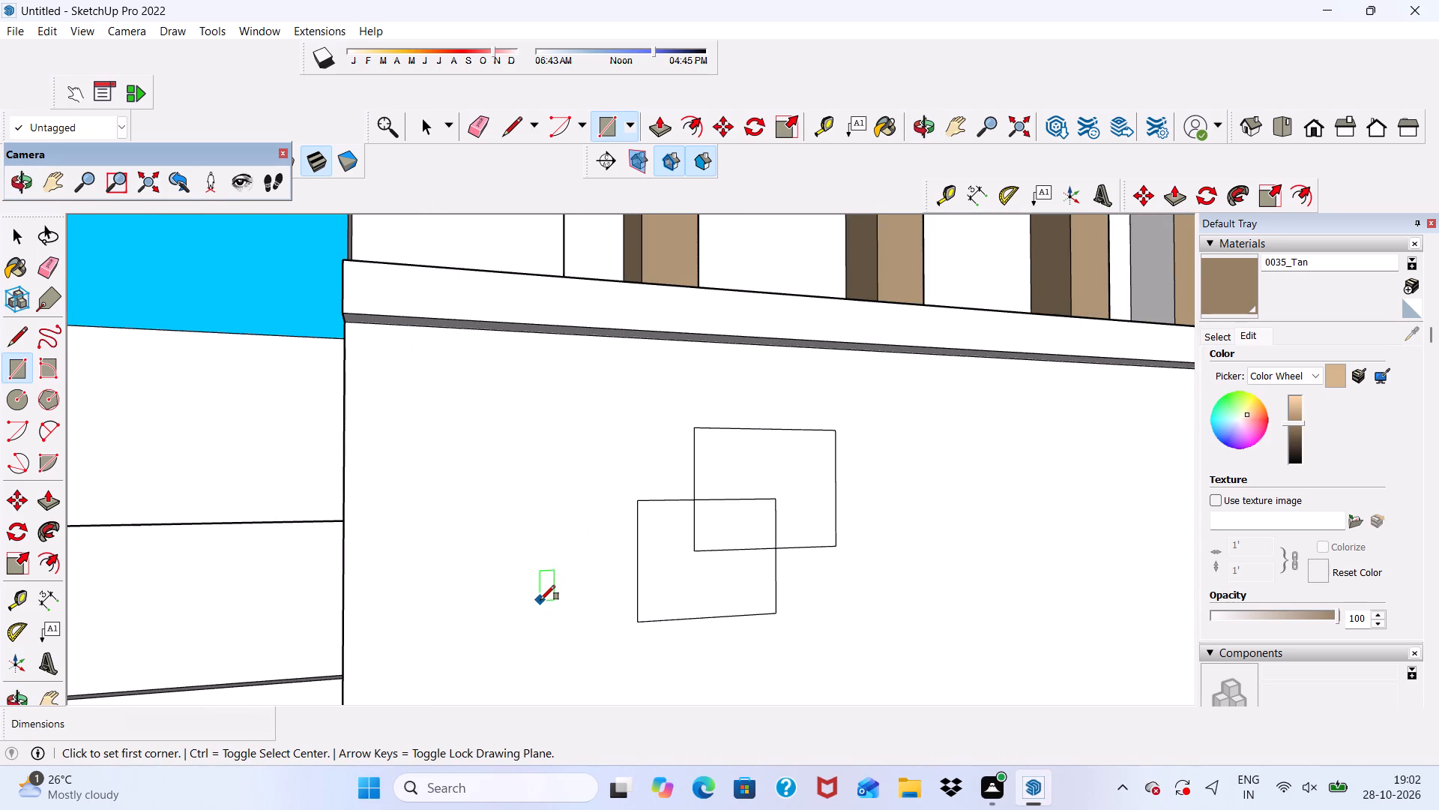
{"action": "left_click", "coordinate": [540, 600]}
{"action": "scroll", "coordinate": [654, 622], "scroll_direction": "up", "scroll_amount": 4}
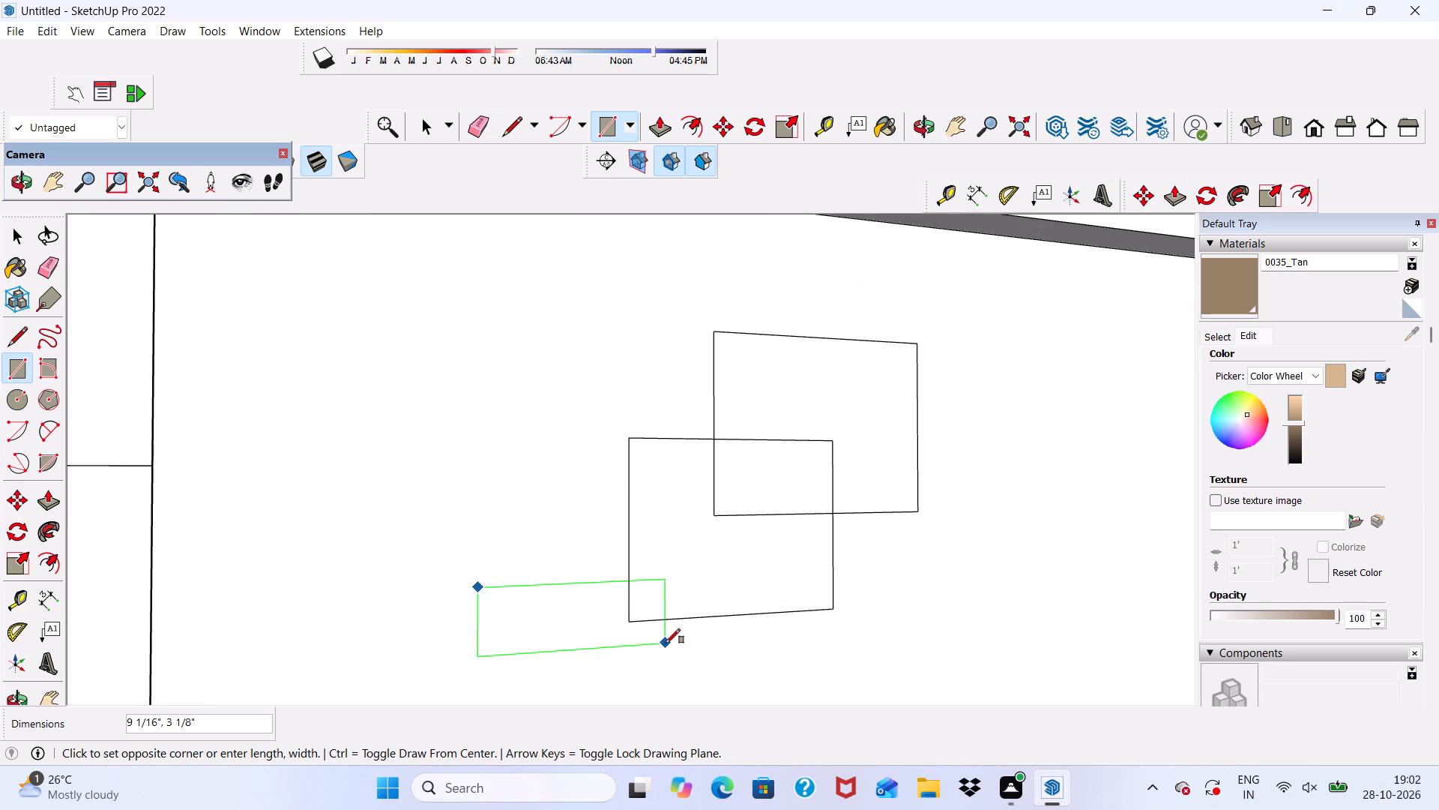
{"action": "scroll", "coordinate": [603, 456], "scroll_direction": "down", "scroll_amount": 6}
{"action": "scroll", "coordinate": [669, 602], "scroll_direction": "up", "scroll_amount": 4}
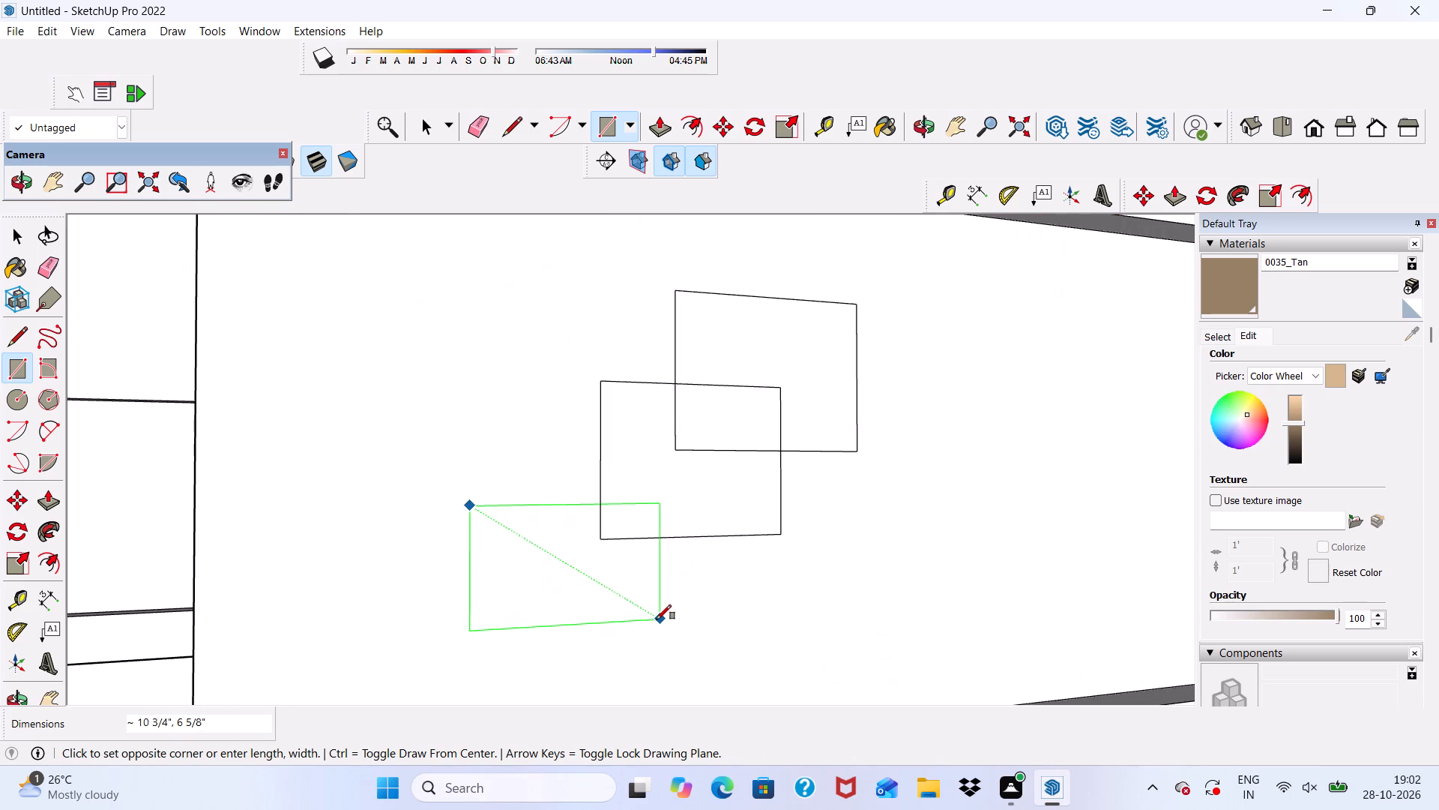
{"action": "left_click", "coordinate": [657, 619]}
Offset the upper rectangle's L-shaped face inward by about 9/16".
{"action": "scroll", "coordinate": [555, 468], "scroll_direction": "down", "scroll_amount": 5}
{"action": "middle_click_drag", "start_coordinate": [612, 567], "coordinate": [473, 577]}
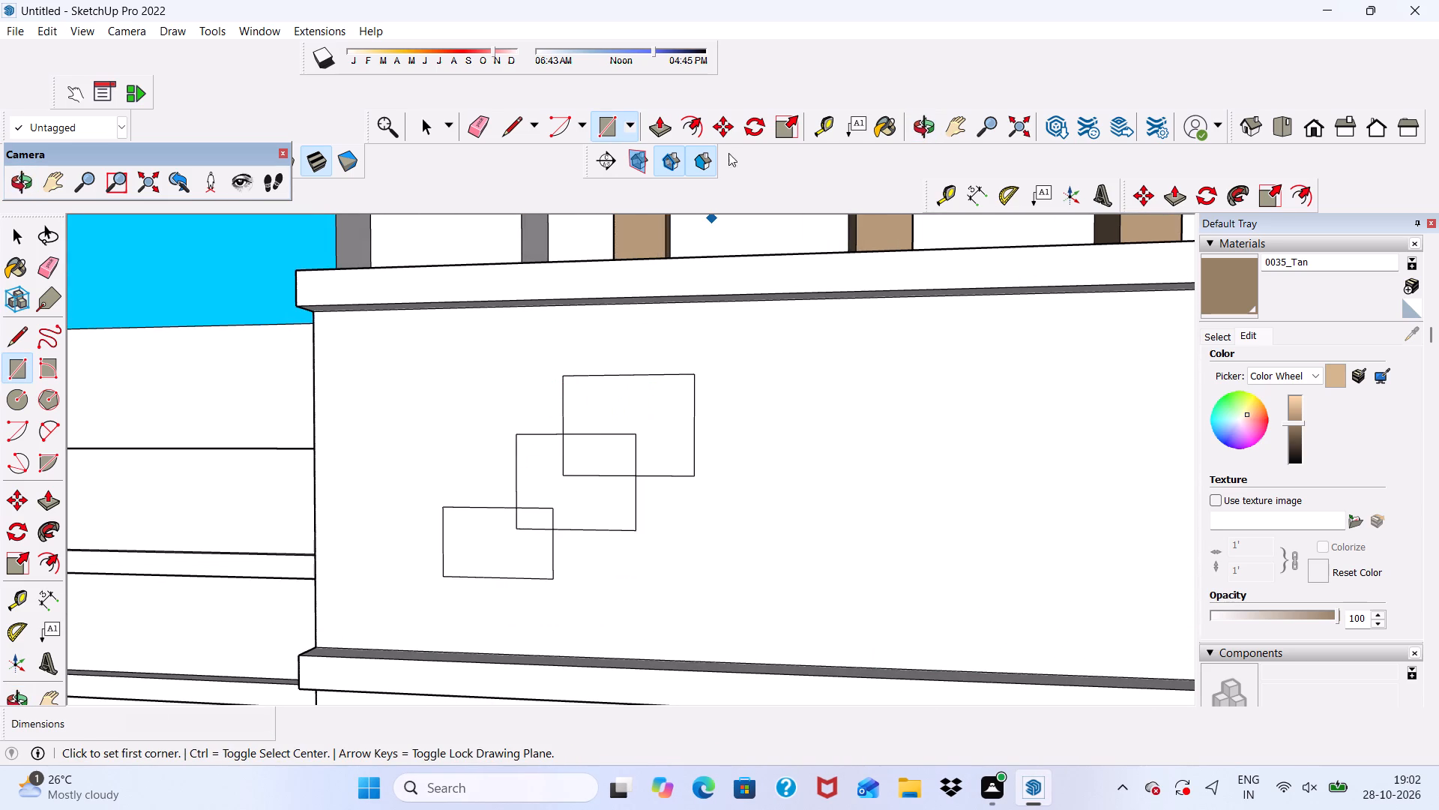
{"action": "left_click", "coordinate": [684, 116]}
{"action": "left_click", "coordinate": [627, 389]}
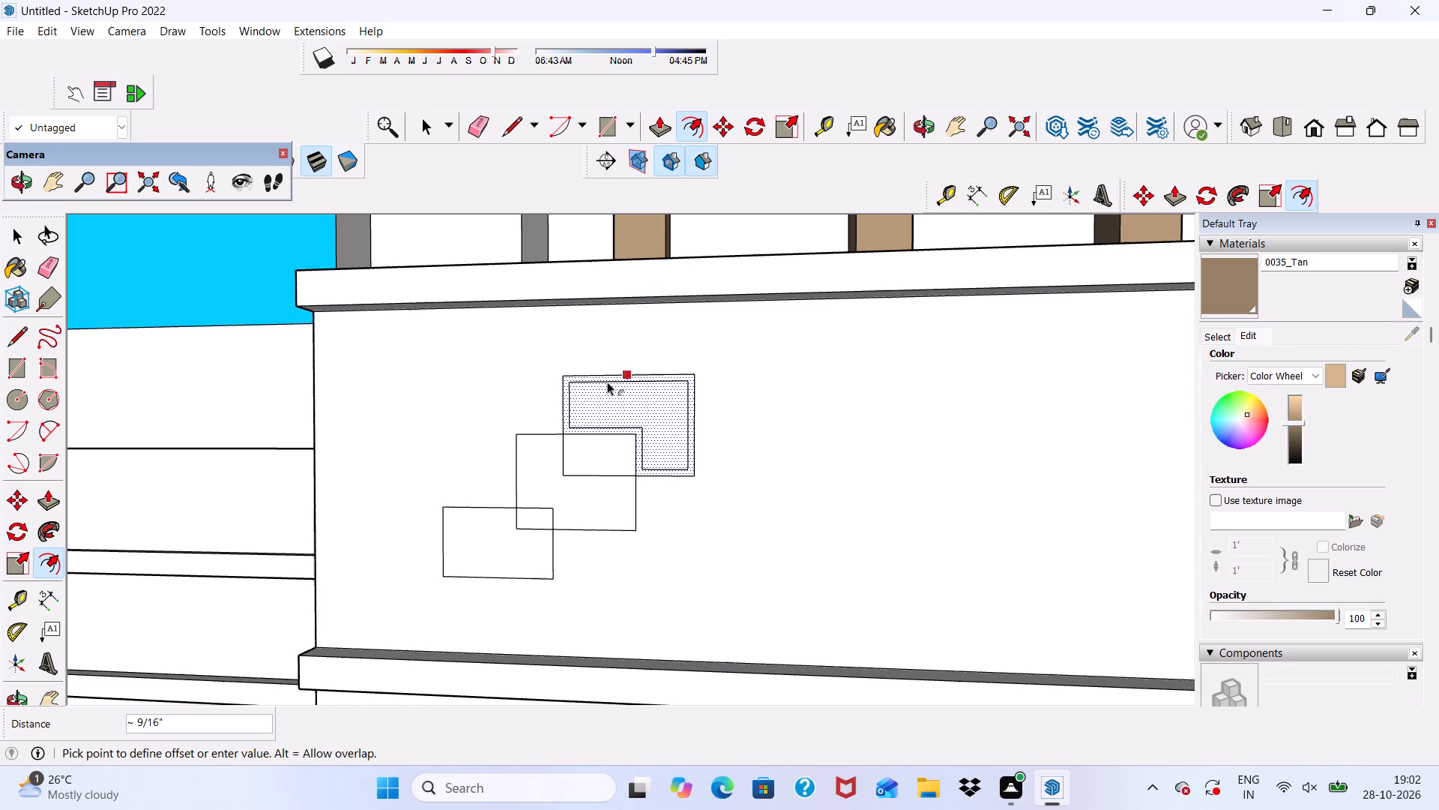
{"action": "left_click", "coordinate": [607, 382]}
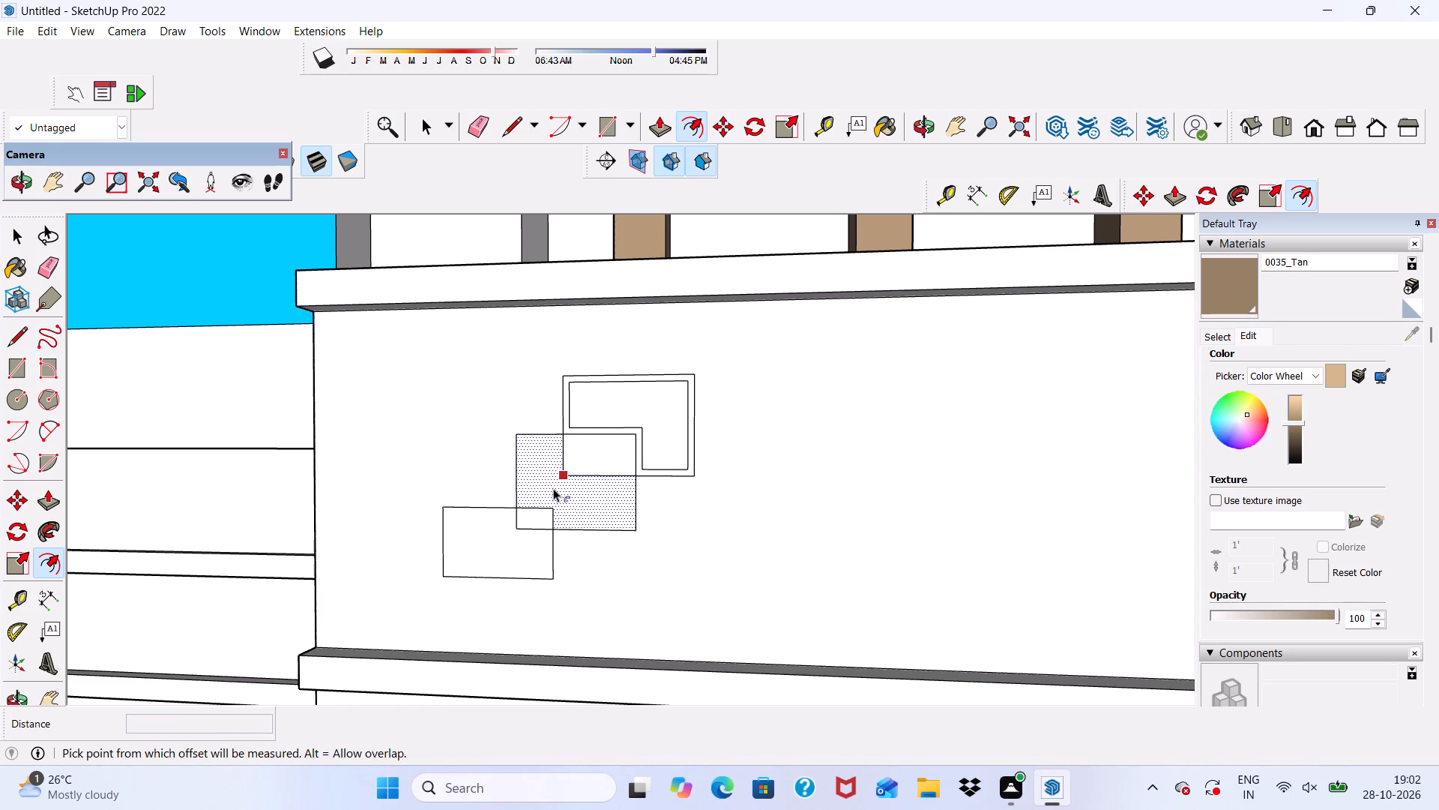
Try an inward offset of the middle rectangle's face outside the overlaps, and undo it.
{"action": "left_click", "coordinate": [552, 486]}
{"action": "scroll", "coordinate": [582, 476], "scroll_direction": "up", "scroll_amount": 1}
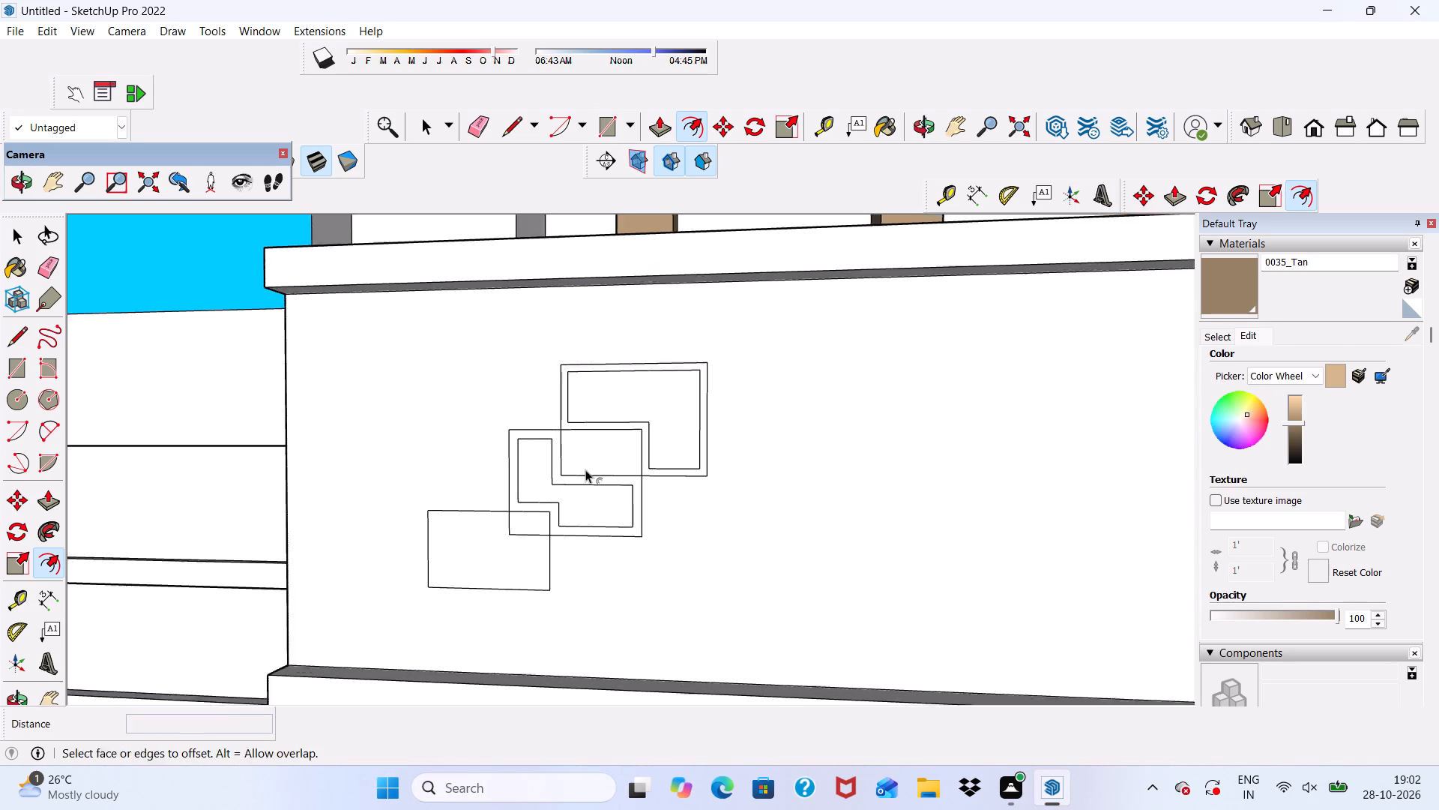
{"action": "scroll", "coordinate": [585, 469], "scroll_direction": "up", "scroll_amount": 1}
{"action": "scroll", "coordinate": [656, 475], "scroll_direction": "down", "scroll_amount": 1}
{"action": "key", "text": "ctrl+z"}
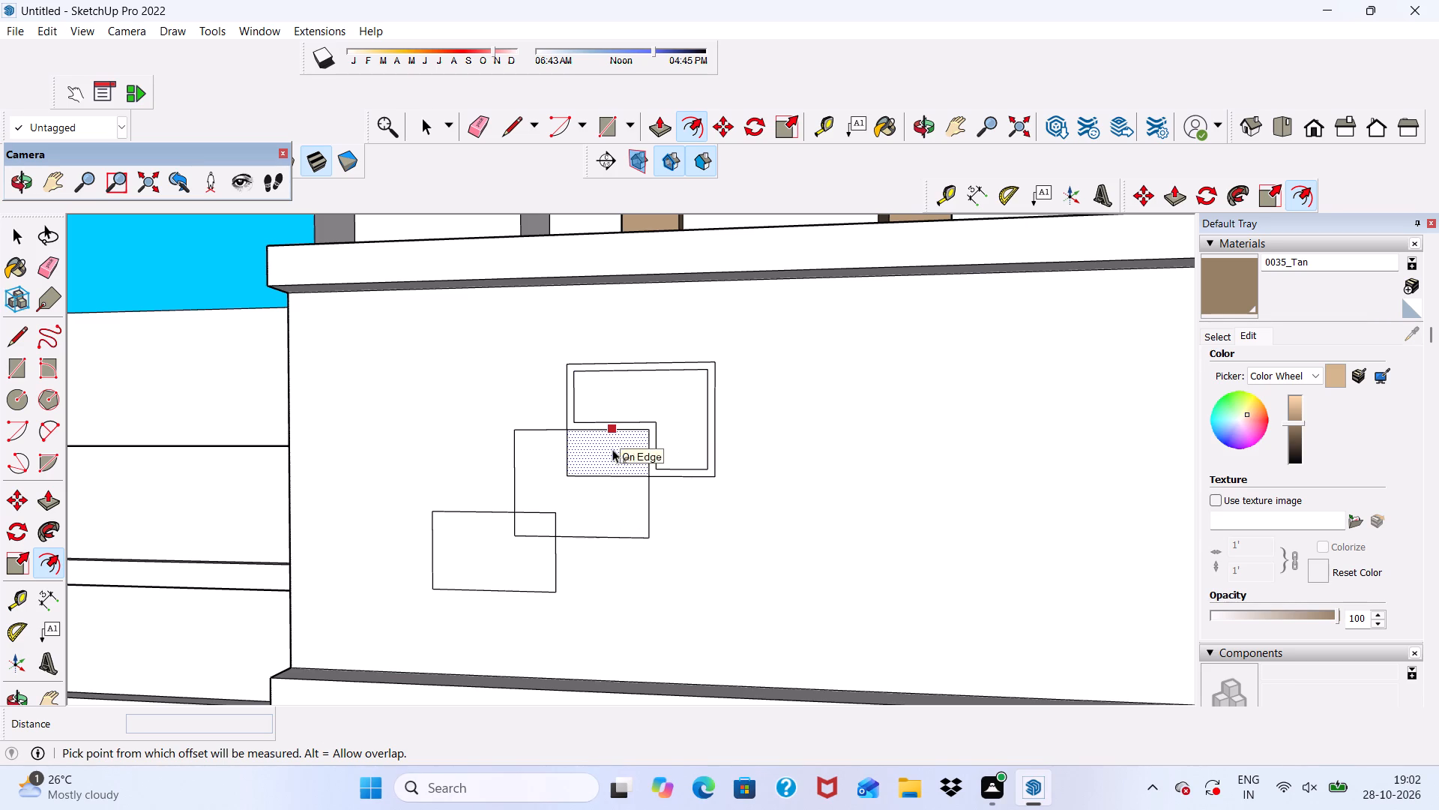
Undo the inward offset of the upper rectangle's L-shaped face on the balcony parapet.
{"action": "middle_click_drag", "start_coordinate": [594, 458], "coordinate": [440, 519]}
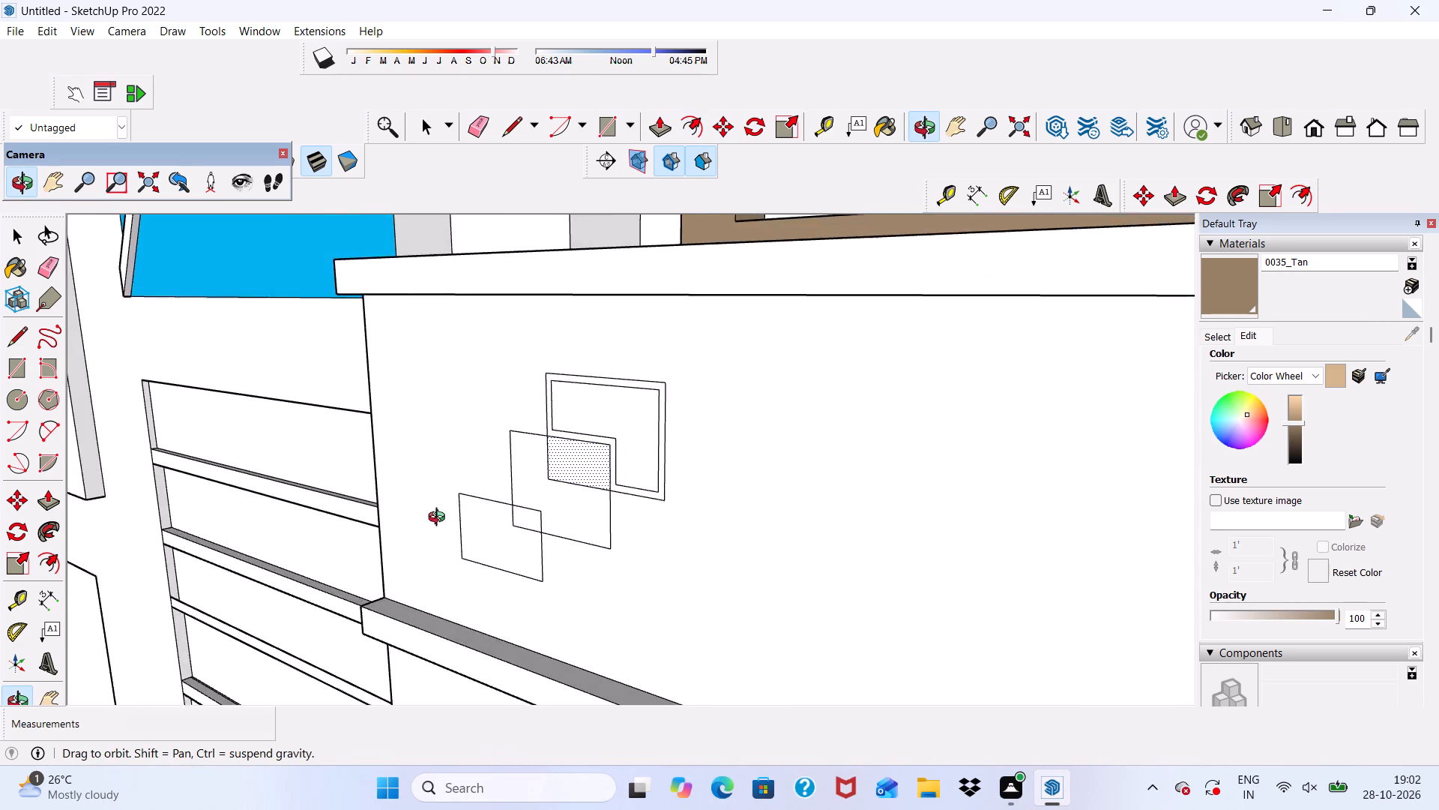
{"action": "middle_click_drag", "start_coordinate": [440, 519], "coordinate": [654, 489]}
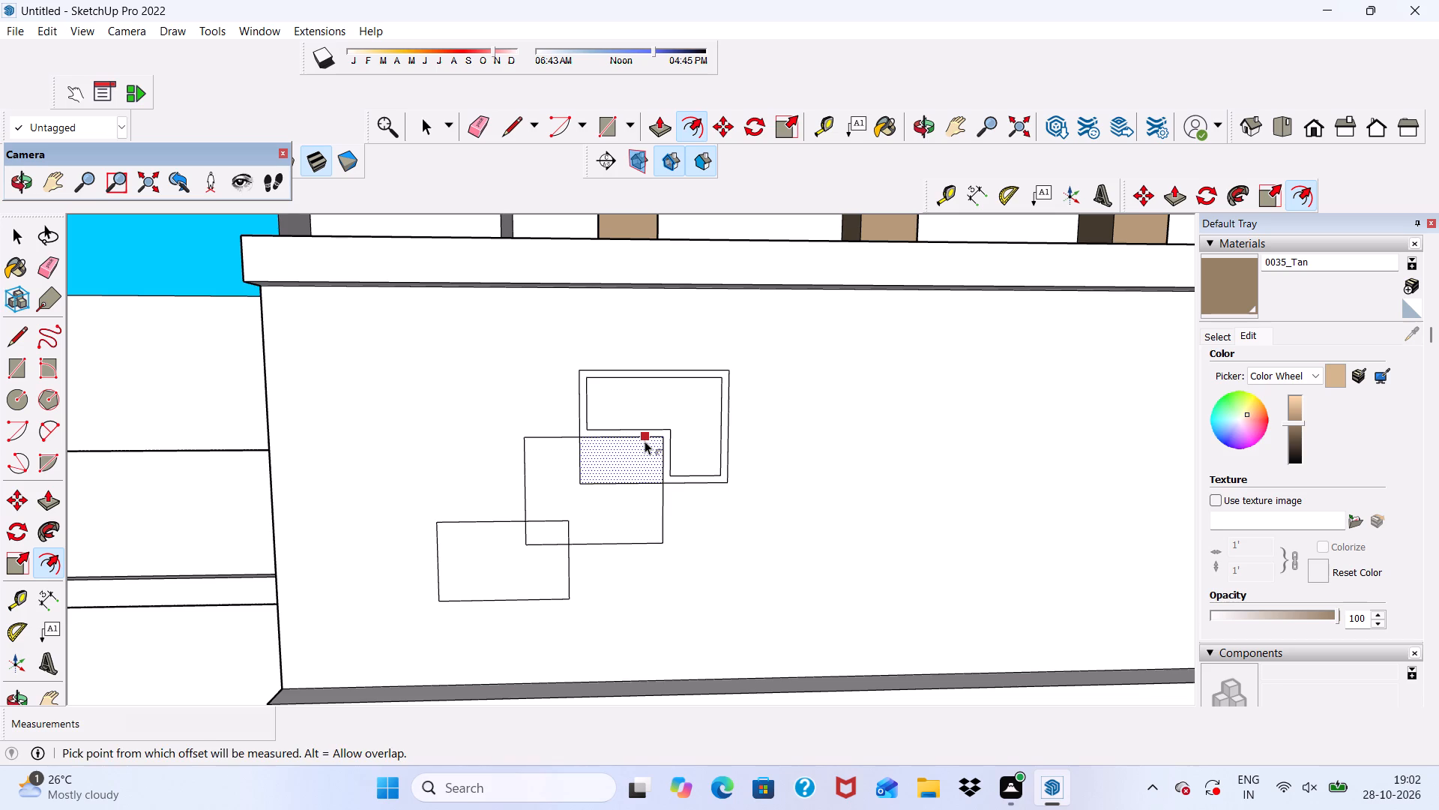
{"action": "key", "text": "ctrl+z"}
{"action": "key", "text": "space"}
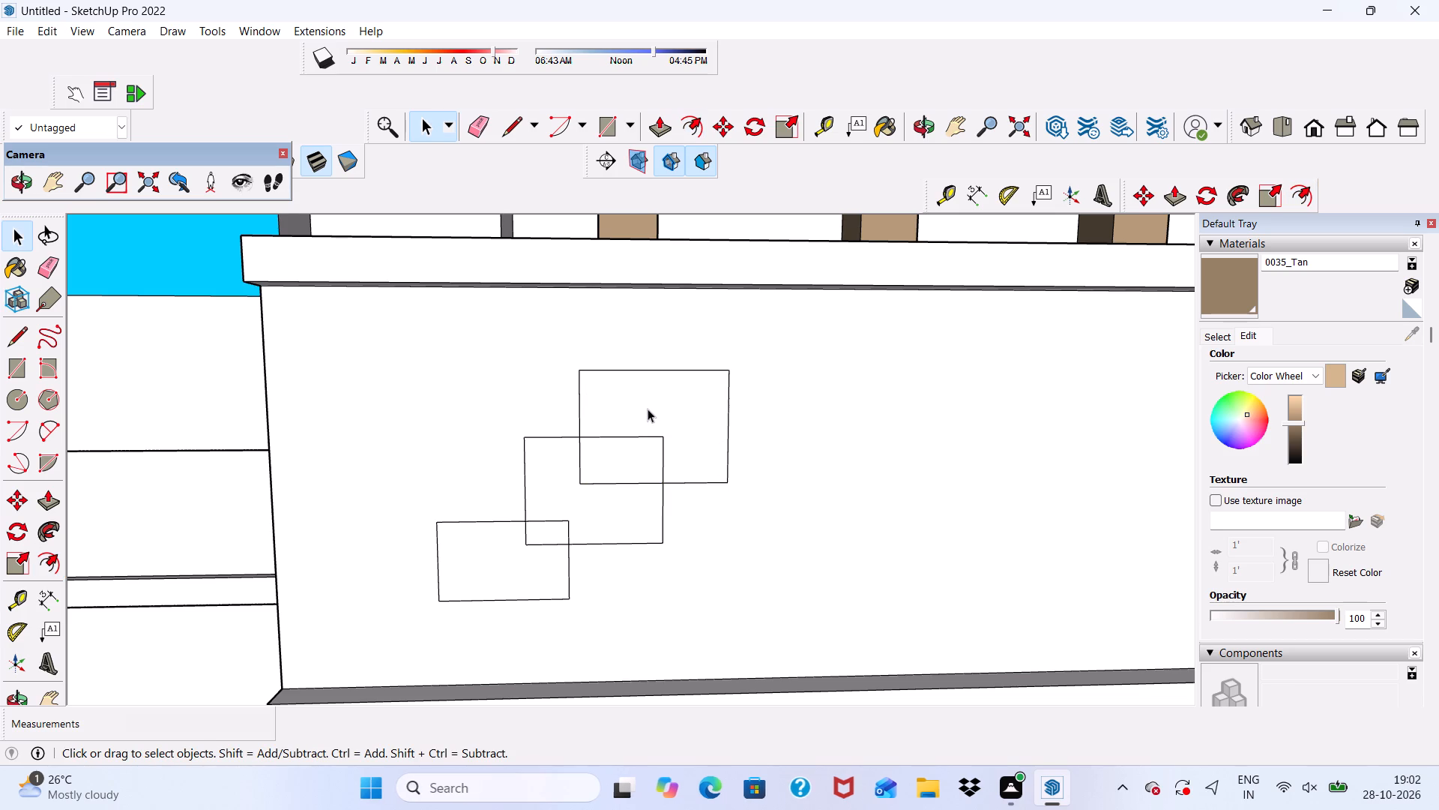
Offset the upper rectangle's L-shaped face inward by about 5/8" to form its frame.
{"action": "scroll", "coordinate": [716, 457], "scroll_direction": "up", "scroll_amount": 9}
{"action": "left_click", "coordinate": [646, 361]}
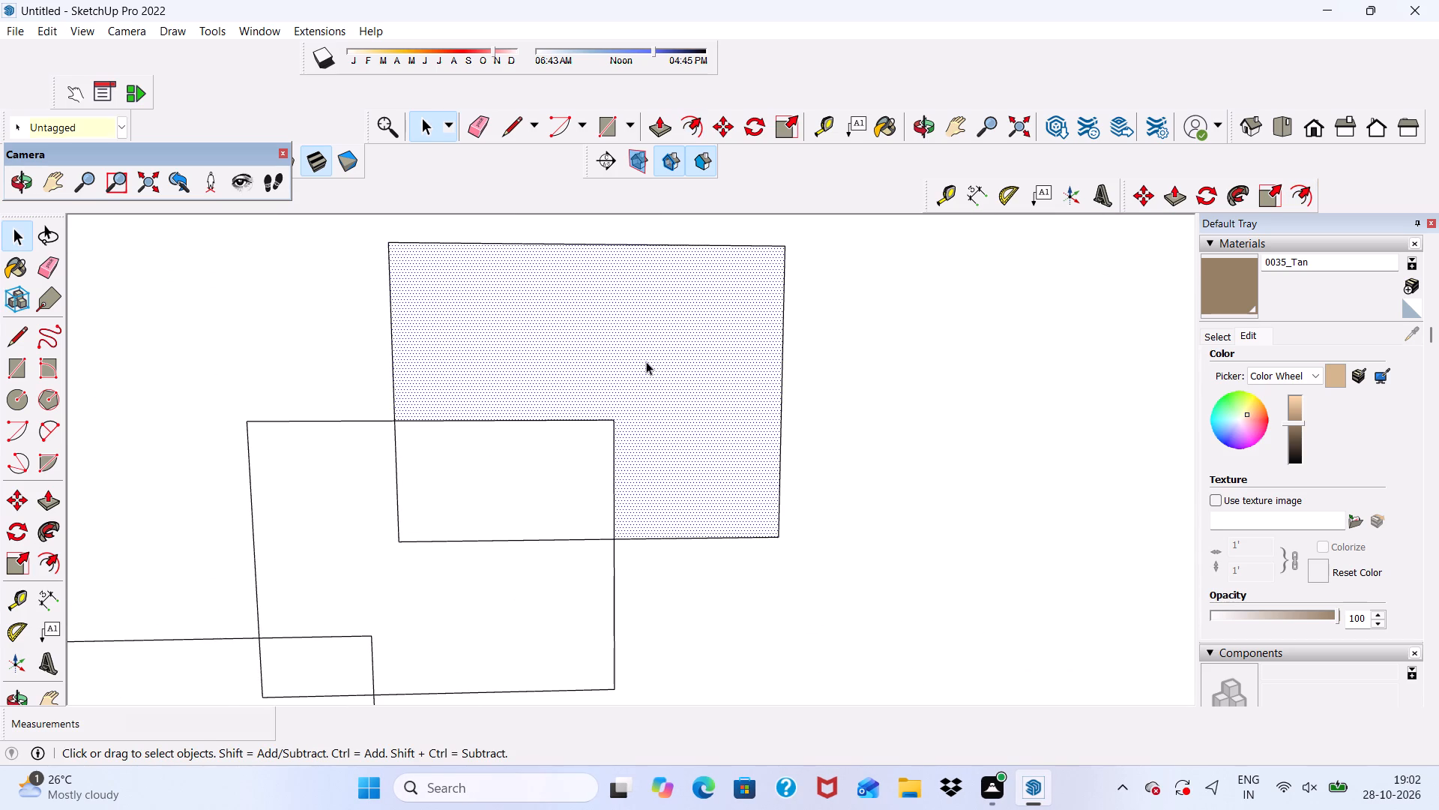
{"action": "scroll", "coordinate": [654, 361], "scroll_direction": "down", "scroll_amount": 5}
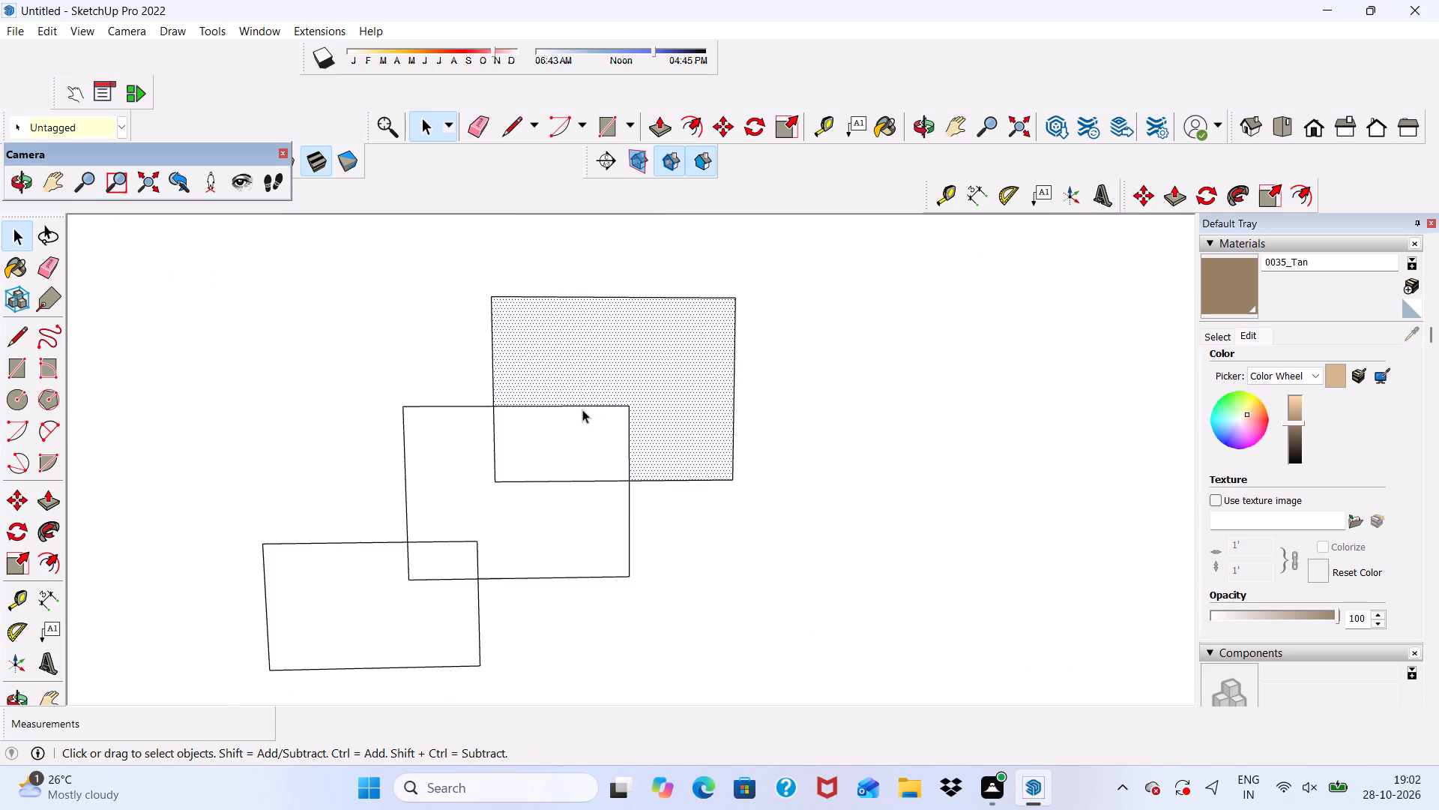
{"action": "scroll", "coordinate": [577, 403], "scroll_direction": "down", "scroll_amount": 3}
{"action": "middle_click_drag", "start_coordinate": [594, 425], "coordinate": [603, 334]}
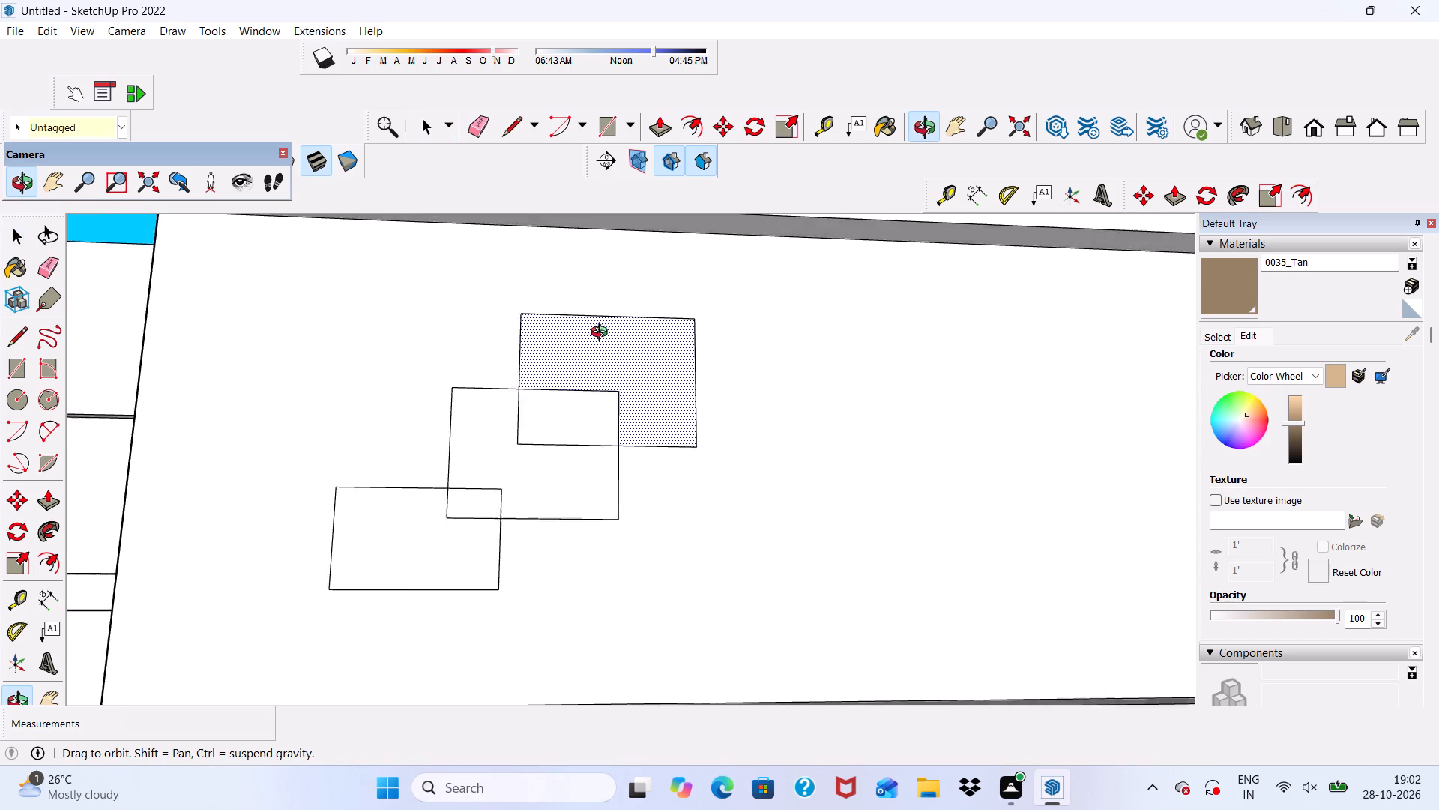
{"action": "middle_click_drag", "start_coordinate": [603, 334], "coordinate": [604, 430]}
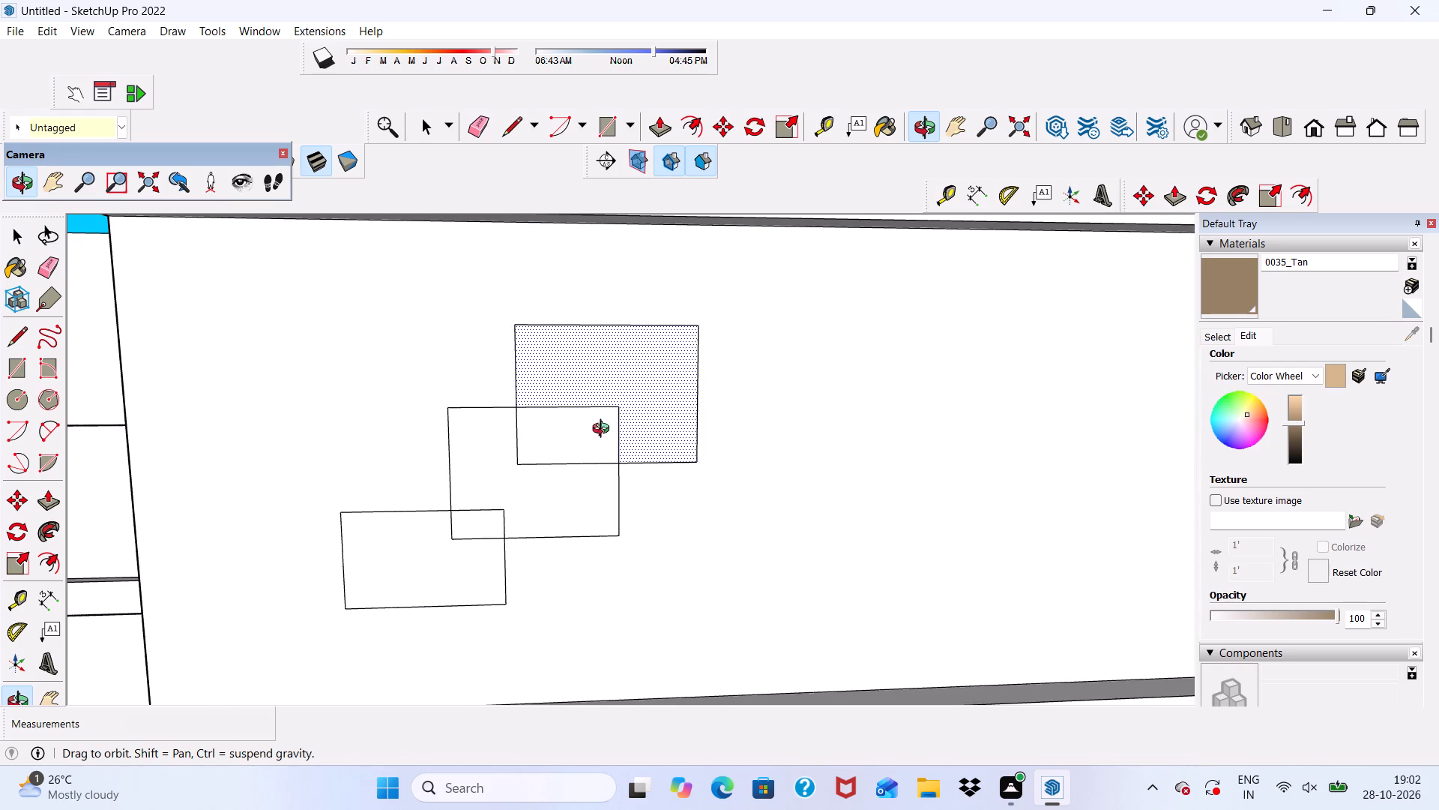
{"action": "middle_click_drag", "start_coordinate": [604, 430], "coordinate": [608, 431]}
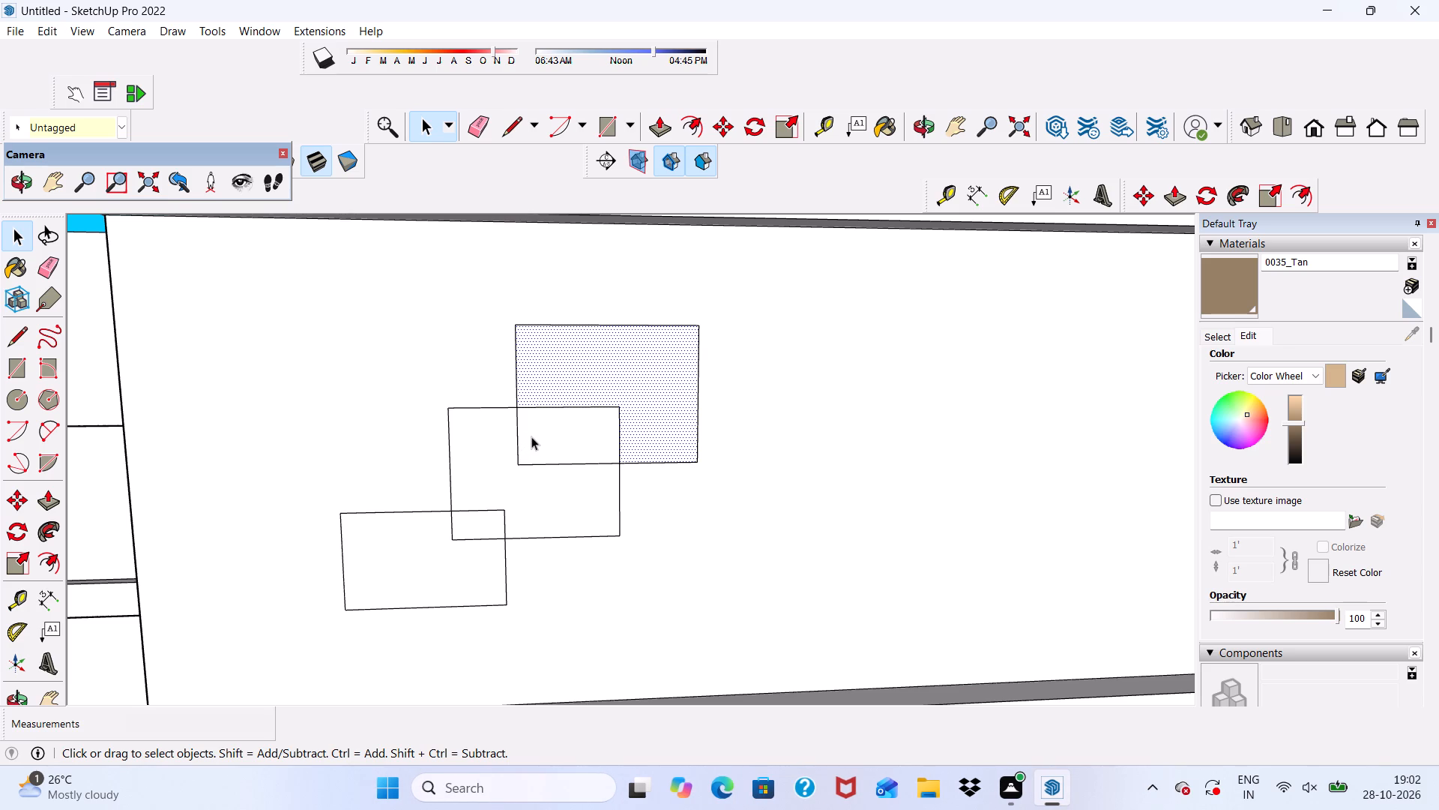
{"action": "scroll", "coordinate": [438, 546], "scroll_direction": "up", "scroll_amount": 3}
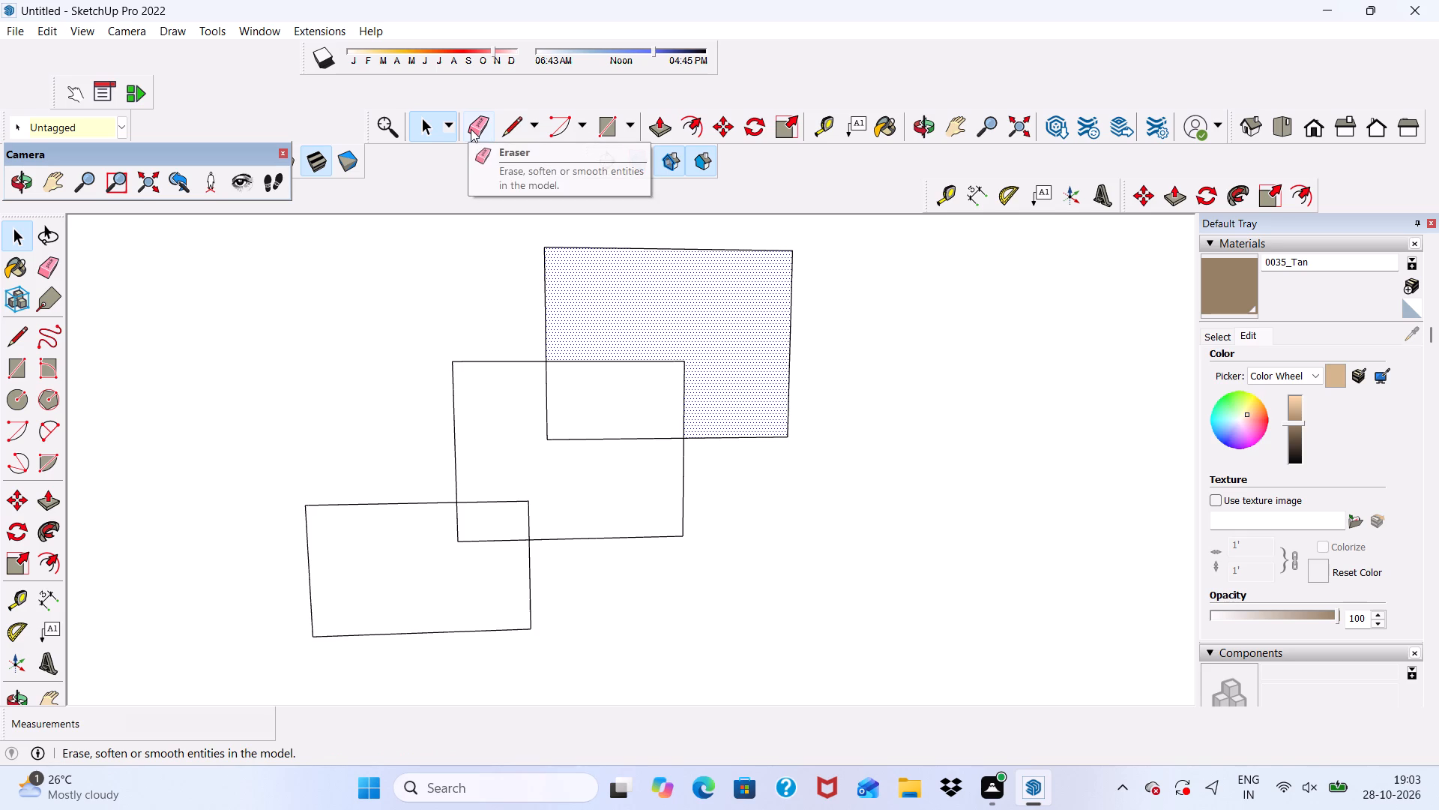
{"action": "left_click", "coordinate": [687, 120]}
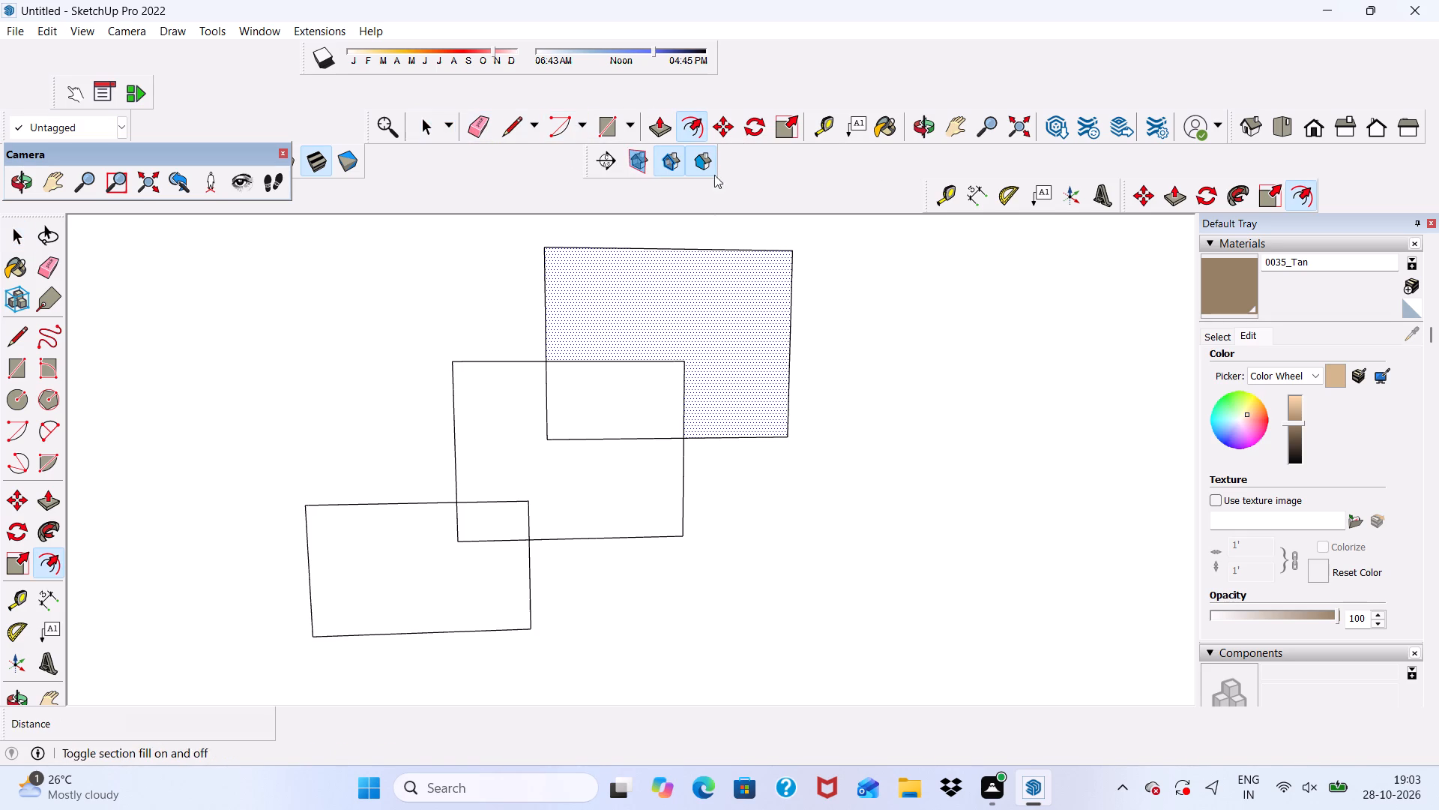
{"action": "left_click", "coordinate": [638, 278]}
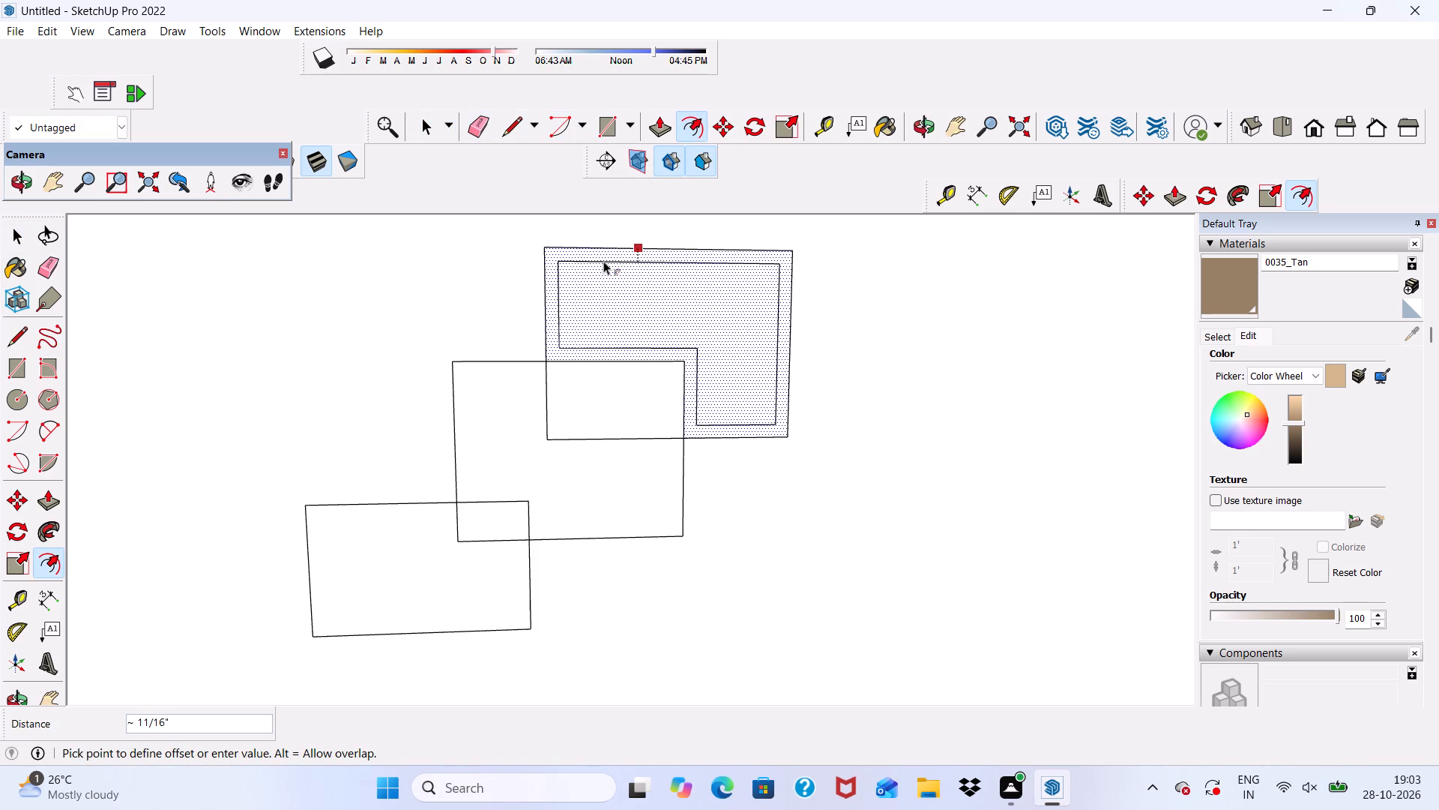
{"action": "left_click", "coordinate": [603, 261]}
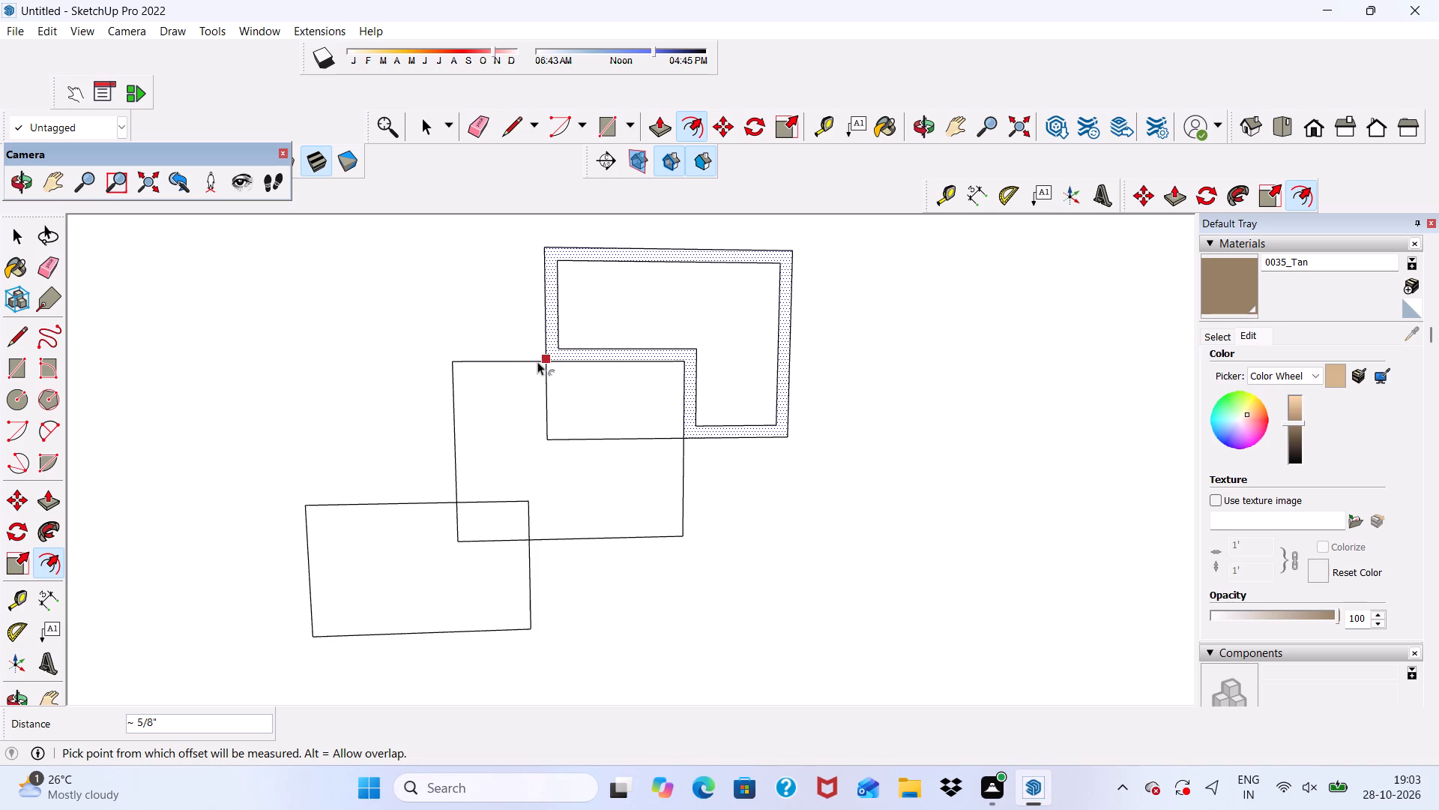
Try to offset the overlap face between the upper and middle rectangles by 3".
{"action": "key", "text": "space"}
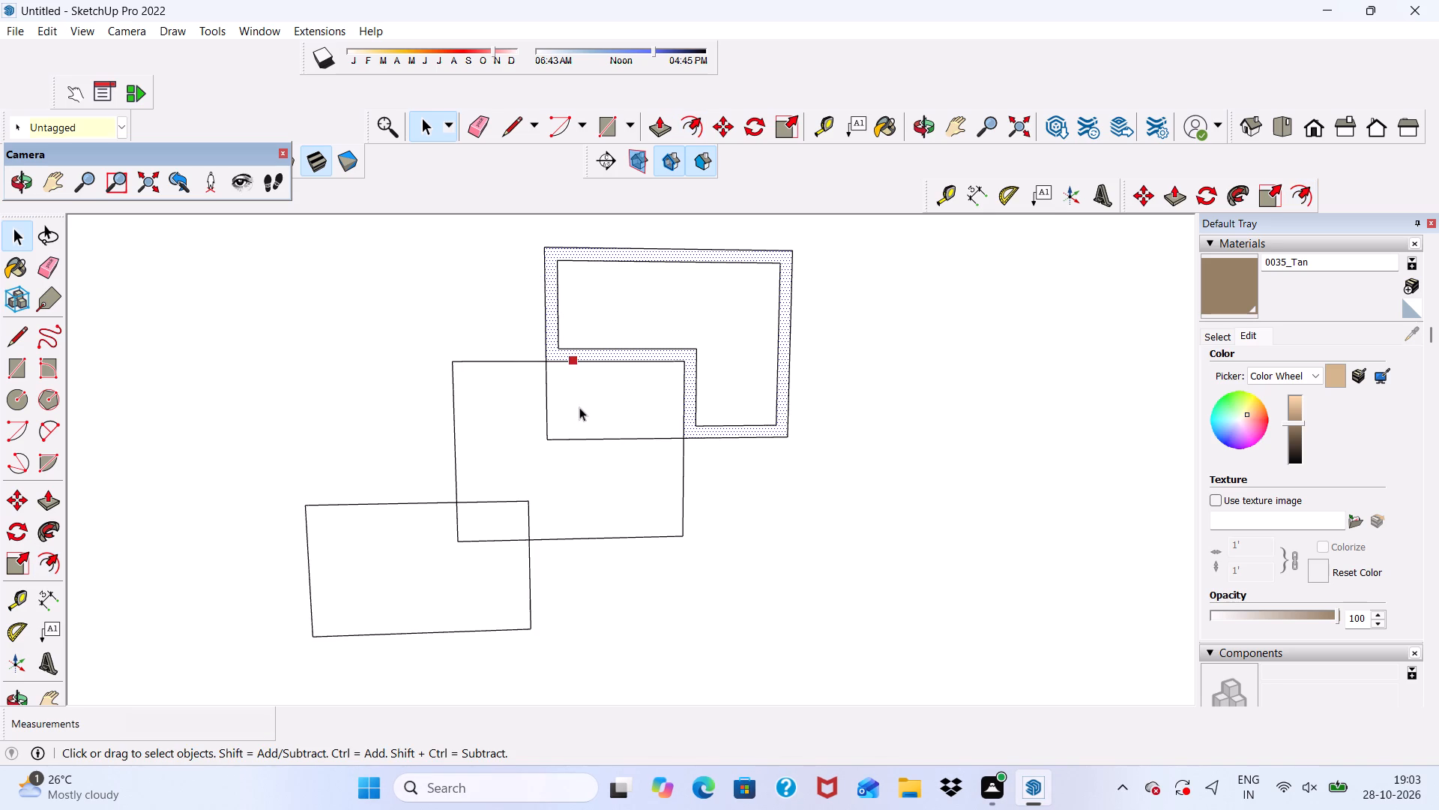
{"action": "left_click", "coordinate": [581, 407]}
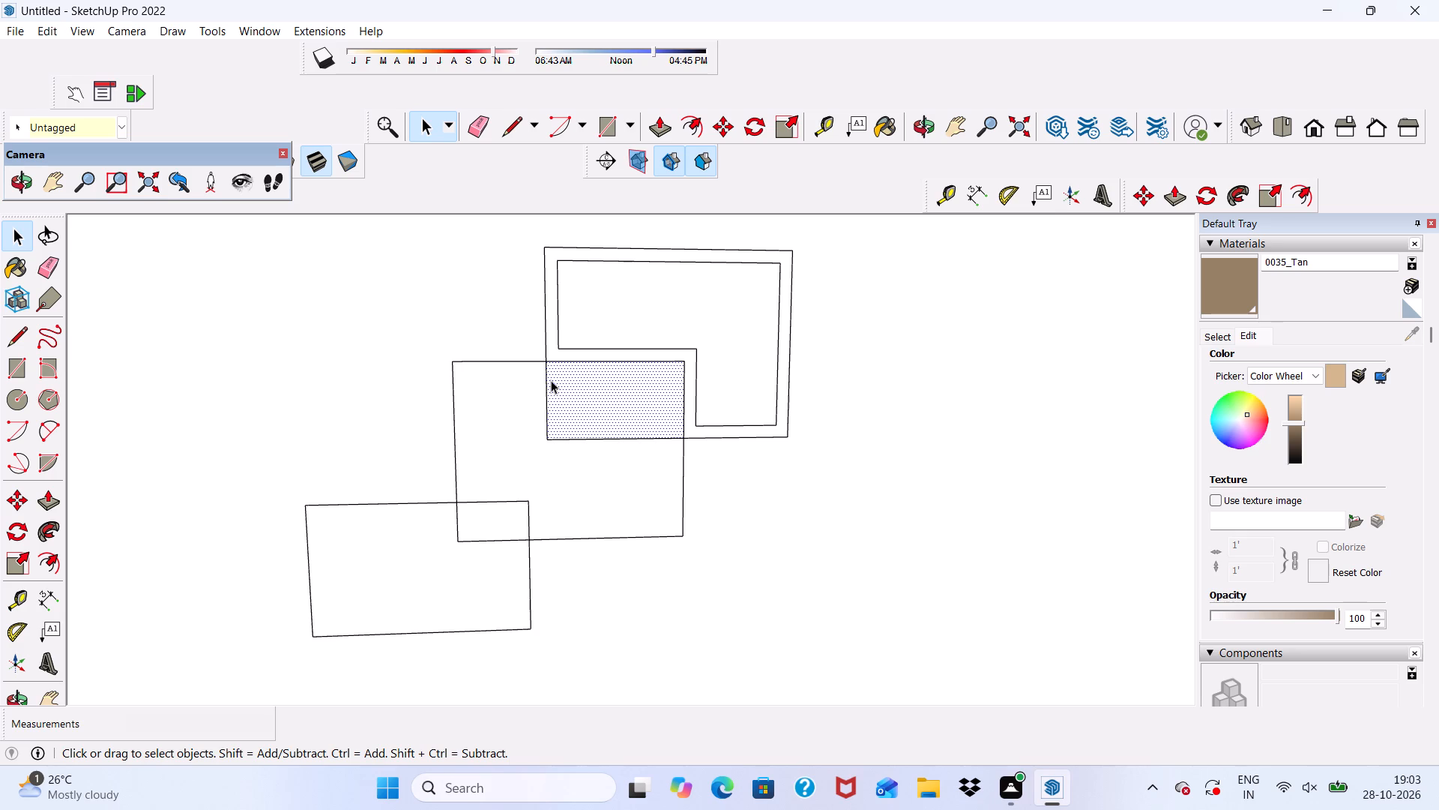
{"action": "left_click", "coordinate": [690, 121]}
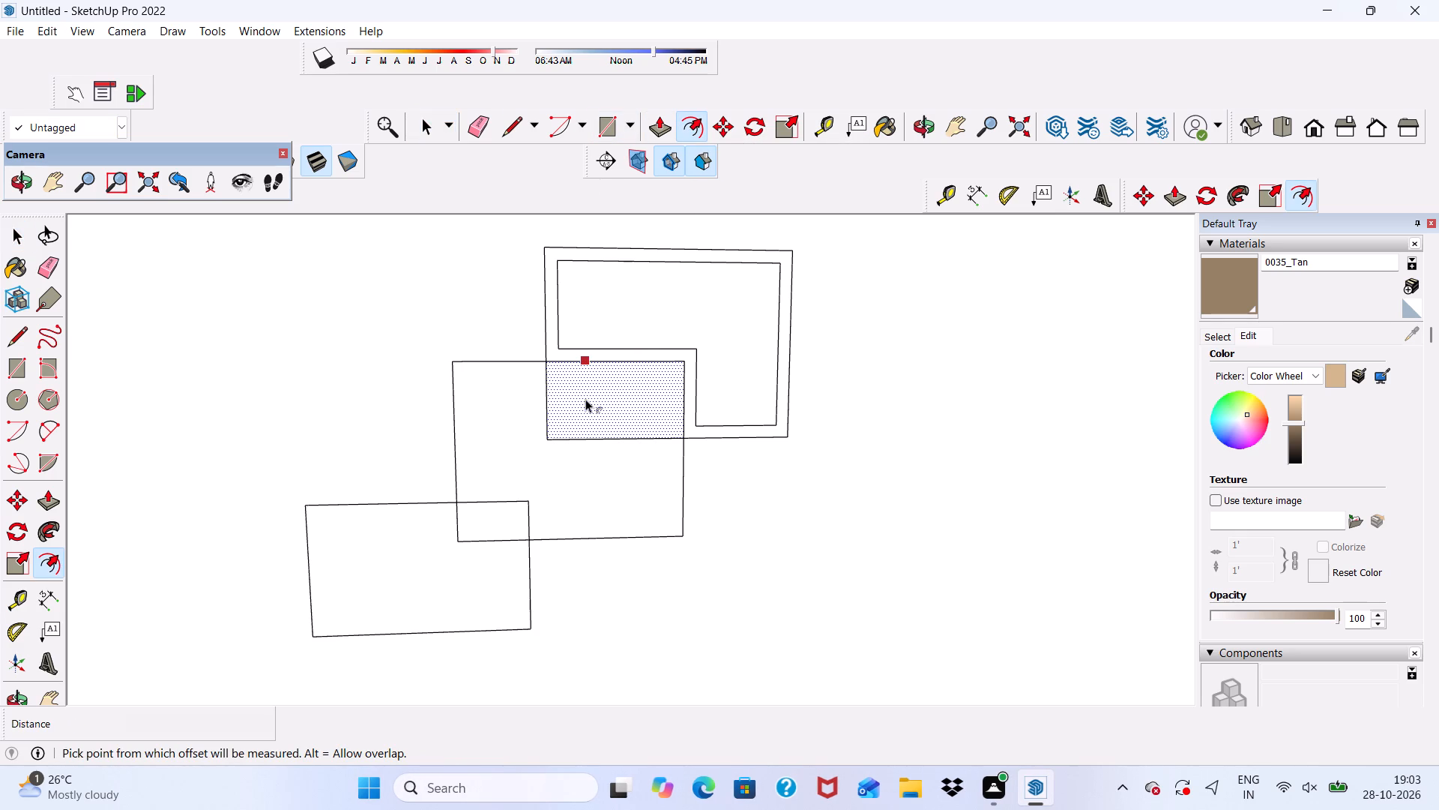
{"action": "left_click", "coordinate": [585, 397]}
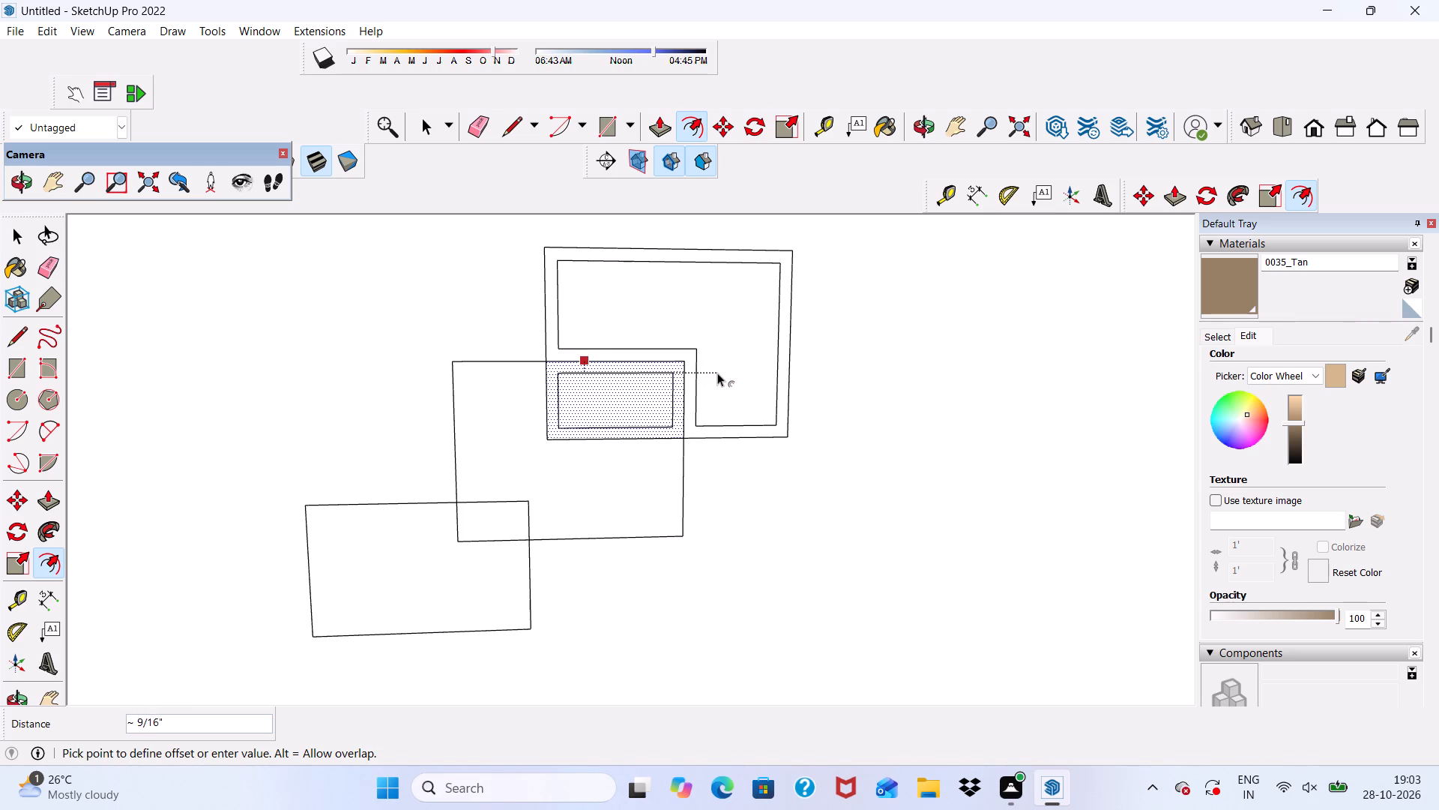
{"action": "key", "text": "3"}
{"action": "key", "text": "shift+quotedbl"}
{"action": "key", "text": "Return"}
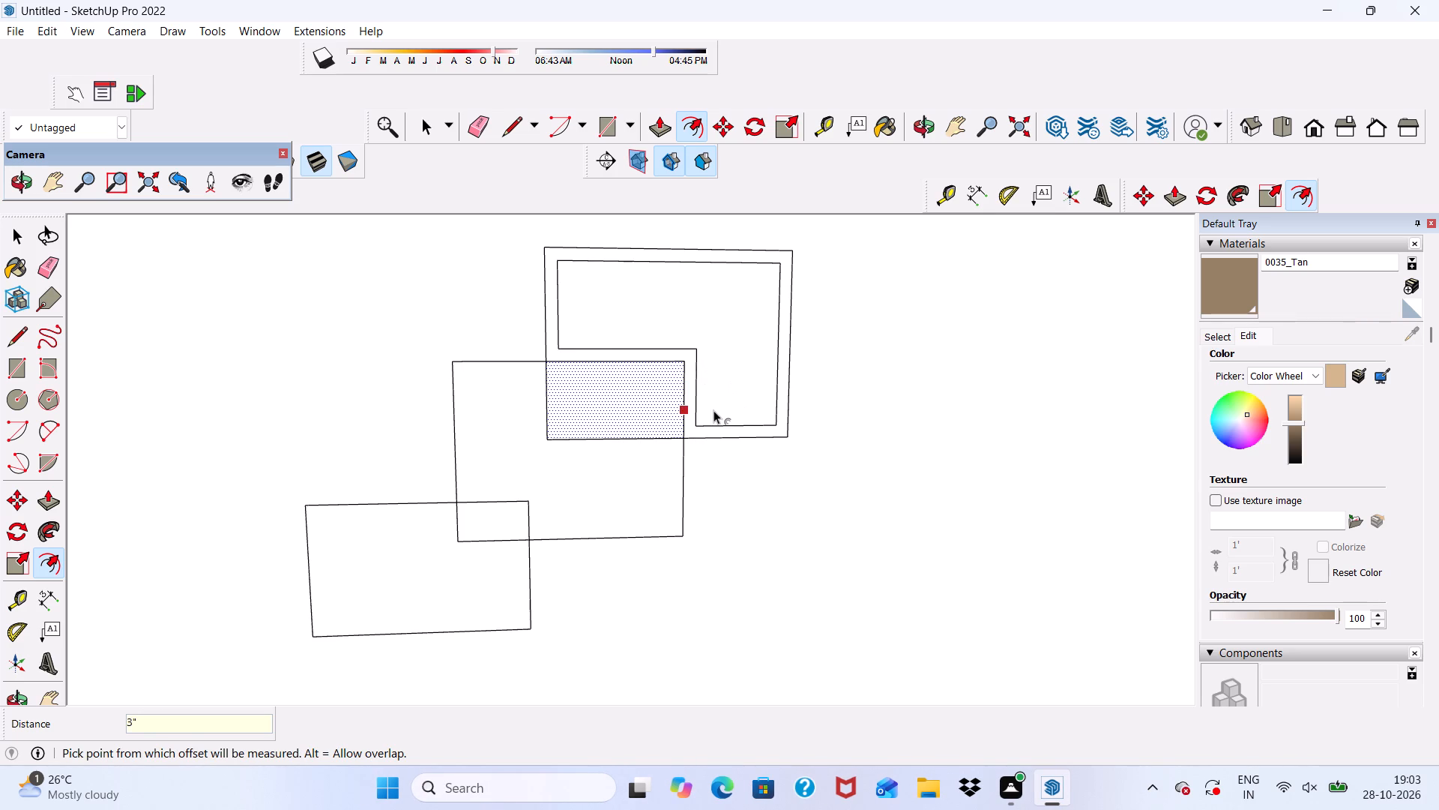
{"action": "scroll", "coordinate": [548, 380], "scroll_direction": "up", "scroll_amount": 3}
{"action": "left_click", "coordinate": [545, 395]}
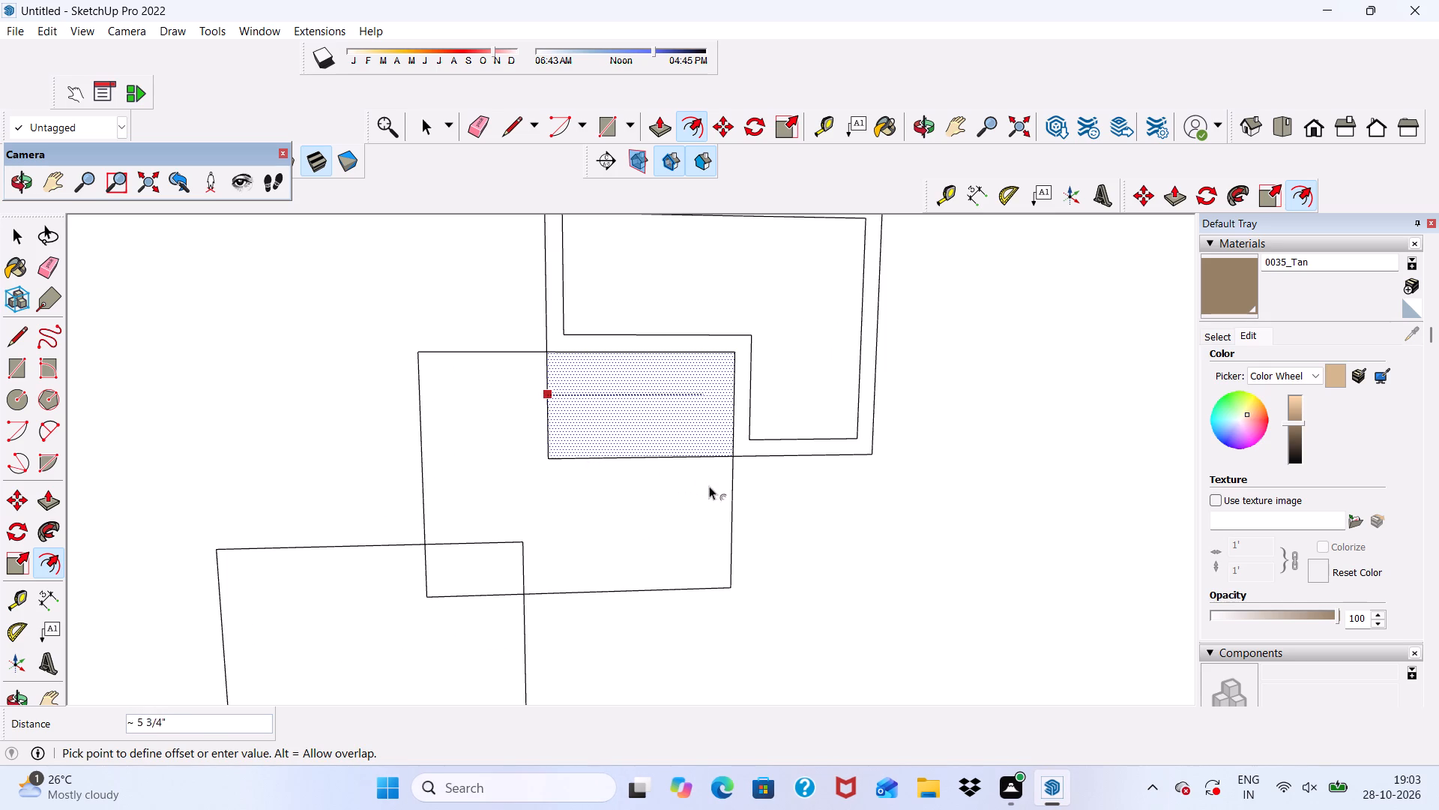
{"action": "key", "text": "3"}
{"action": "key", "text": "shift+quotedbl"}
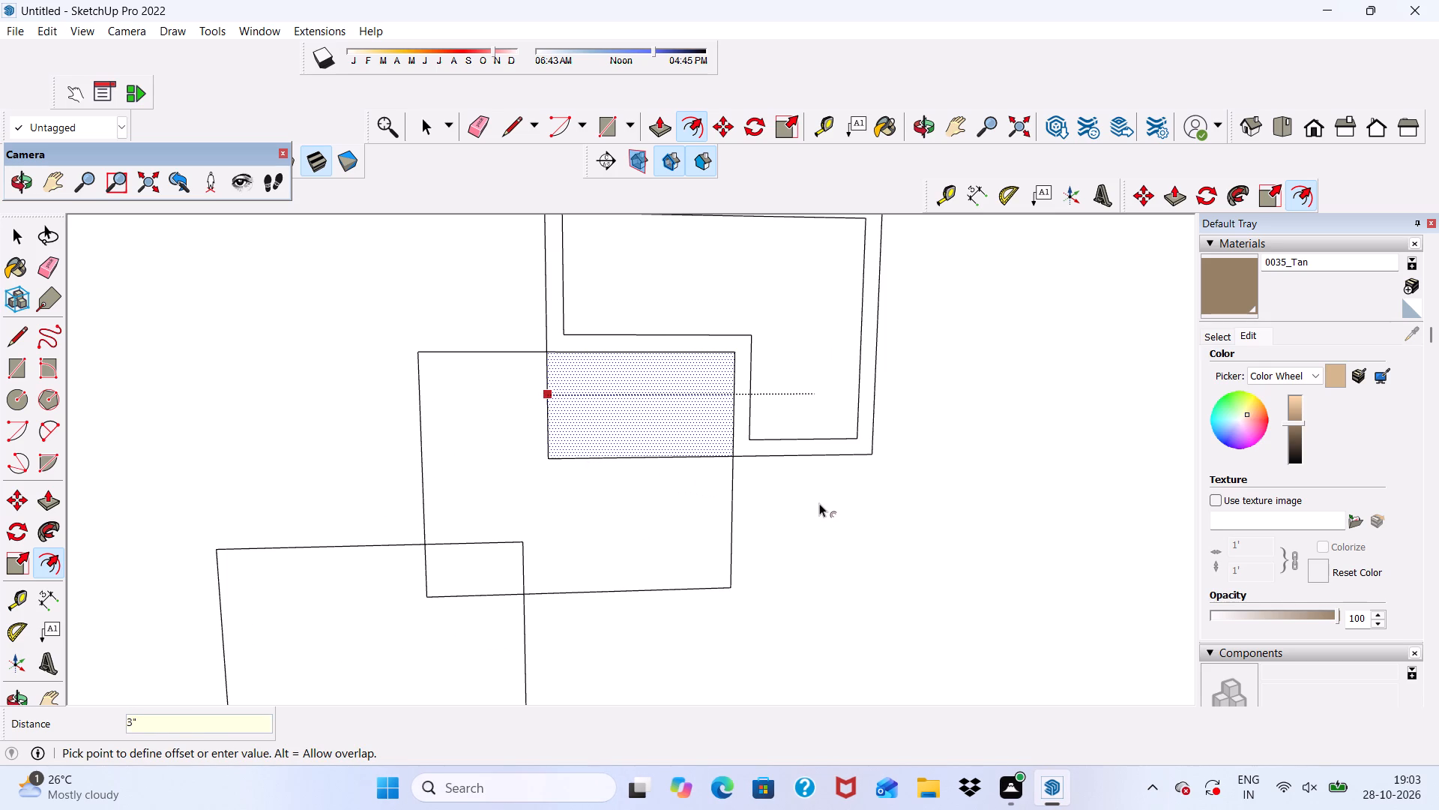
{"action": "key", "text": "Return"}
Offset the overlap face between the upper and middle rectangles inward by about 5/8".
{"action": "scroll", "coordinate": [799, 659], "scroll_direction": "up", "scroll_amount": 1}
{"action": "scroll", "coordinate": [583, 297], "scroll_direction": "up", "scroll_amount": 1}
{"action": "scroll", "coordinate": [722, 421], "scroll_direction": "down", "scroll_amount": 8}
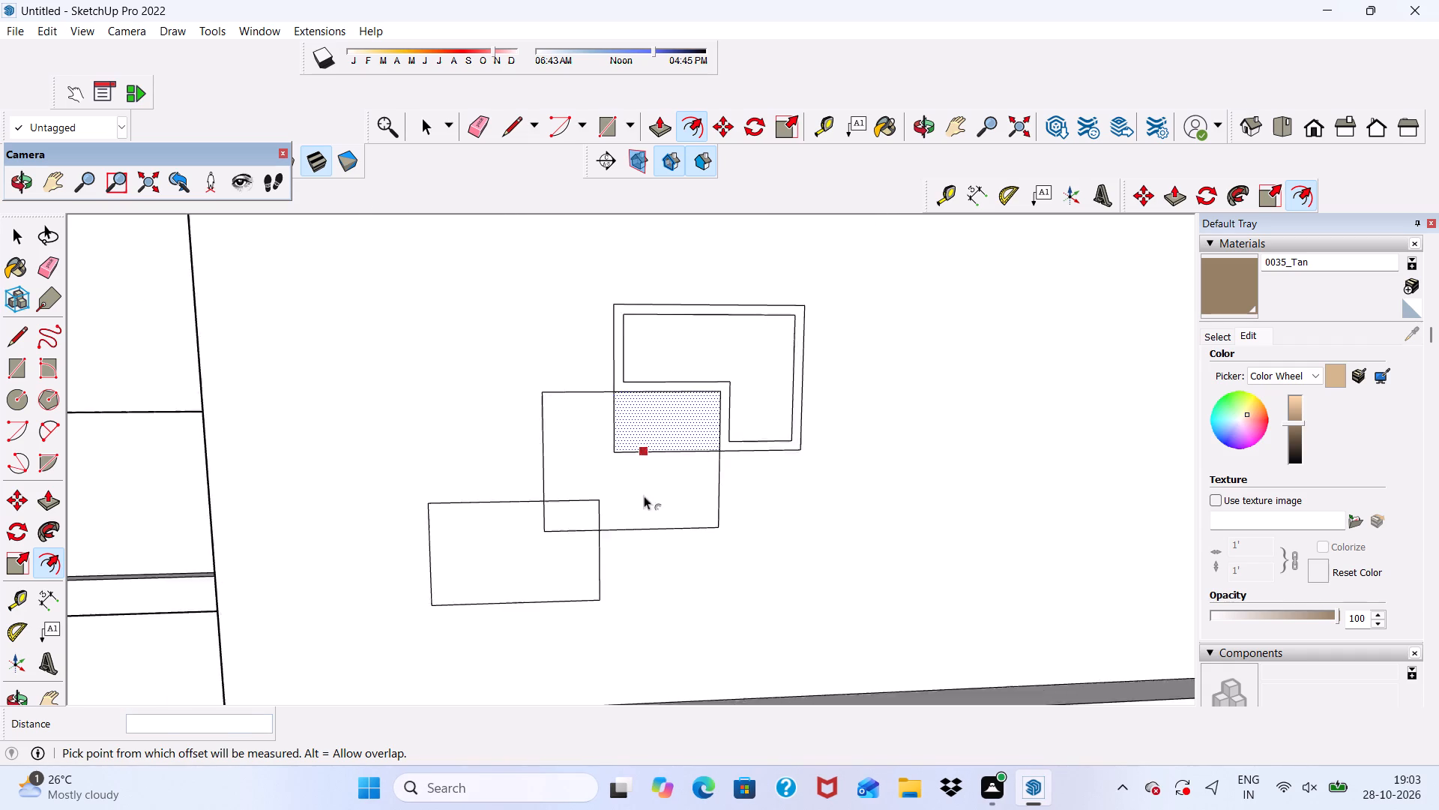
{"action": "scroll", "coordinate": [646, 500], "scroll_direction": "up", "scroll_amount": 1}
{"action": "middle_click_drag", "start_coordinate": [646, 500], "coordinate": [609, 532]}
{"action": "scroll", "coordinate": [627, 418], "scroll_direction": "up", "scroll_amount": 5}
{"action": "left_click", "coordinate": [600, 383]}
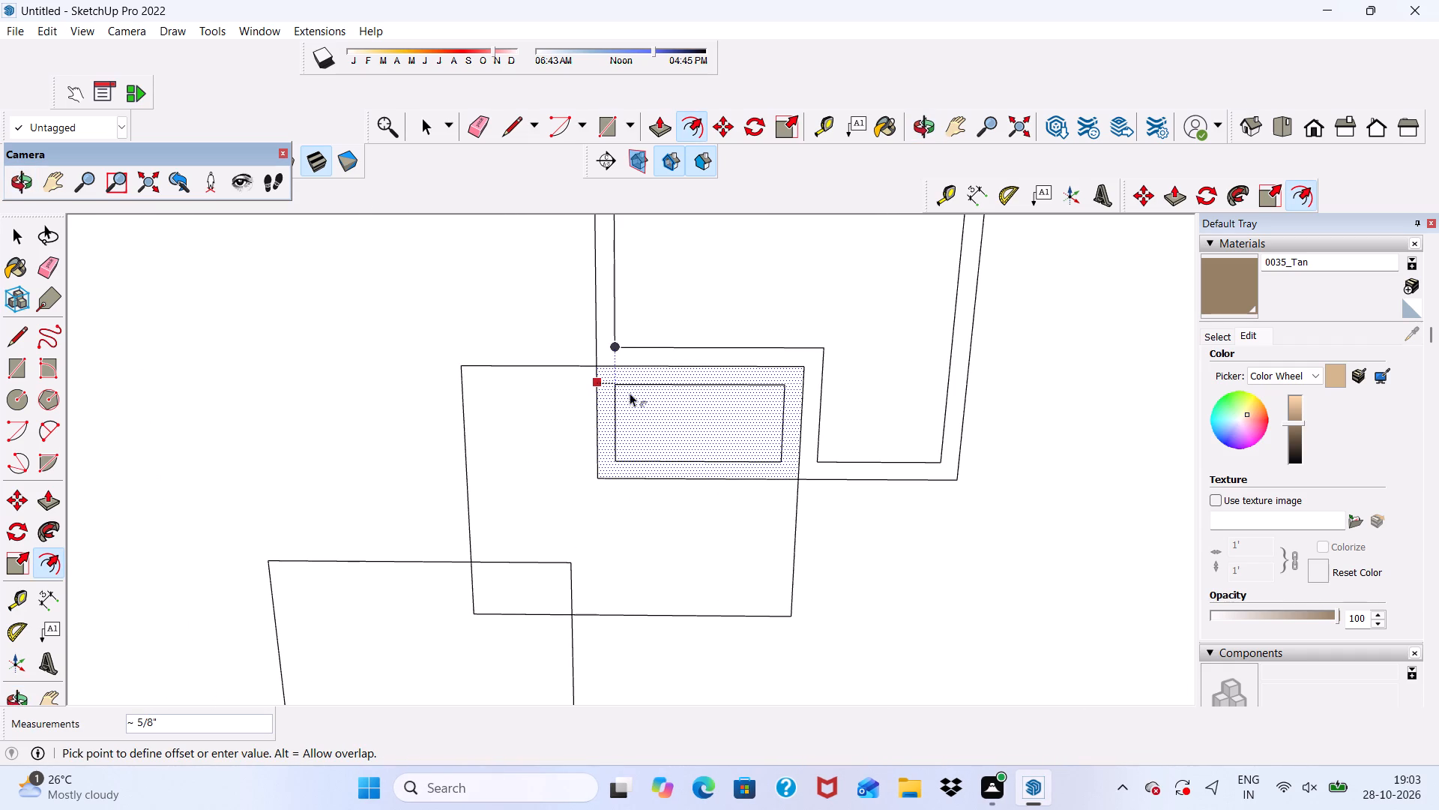
{"action": "left_click", "coordinate": [624, 383]}
Offset the middle rectangle's face outside both overlaps inward by about 11/16".
{"action": "scroll", "coordinate": [560, 414], "scroll_direction": "down", "scroll_amount": 5}
{"action": "middle_click_drag", "start_coordinate": [570, 472], "coordinate": [581, 418]}
{"action": "key", "text": "space"}
{"action": "left_click", "coordinate": [520, 457]}
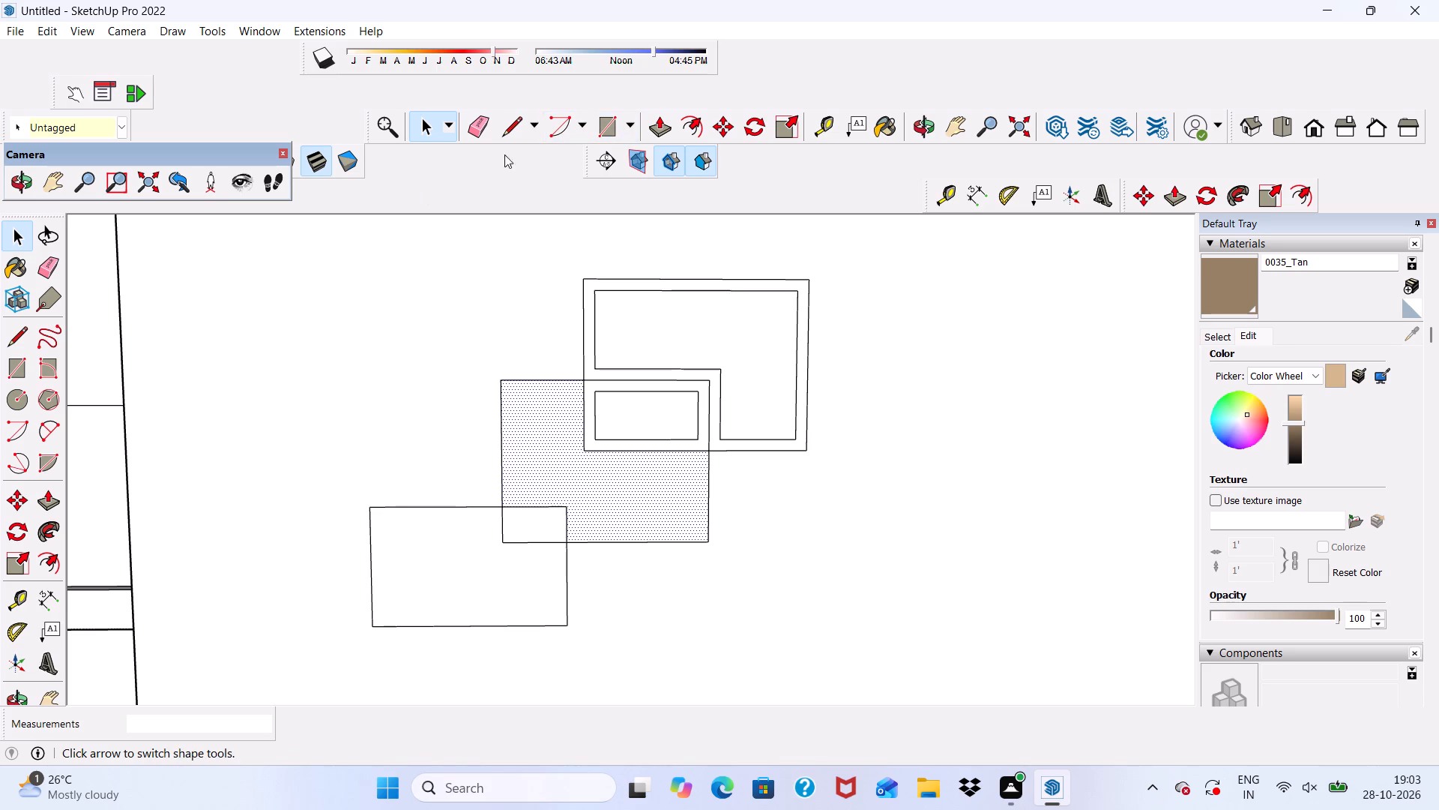
{"action": "left_click", "coordinate": [697, 123]}
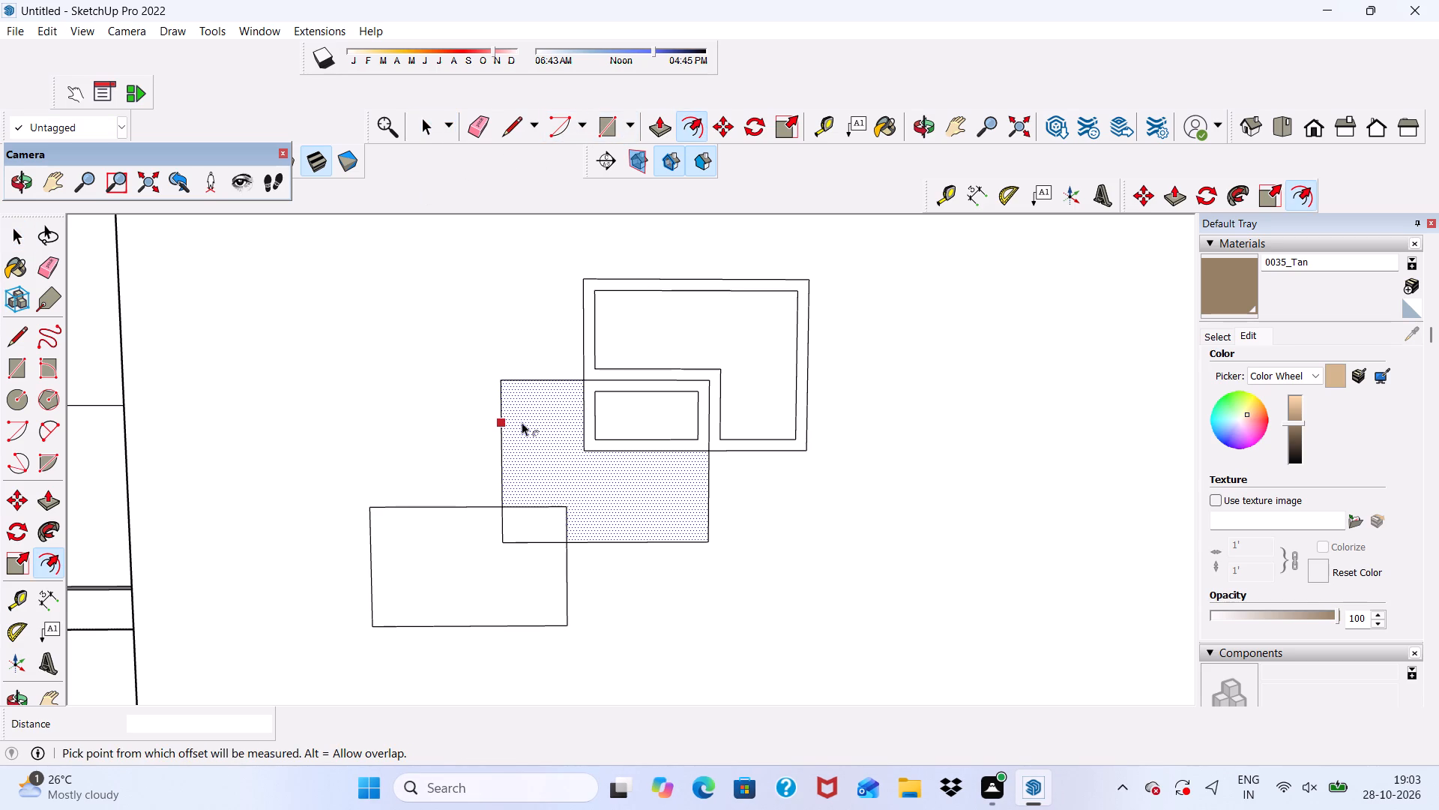
{"action": "left_click", "coordinate": [517, 420]}
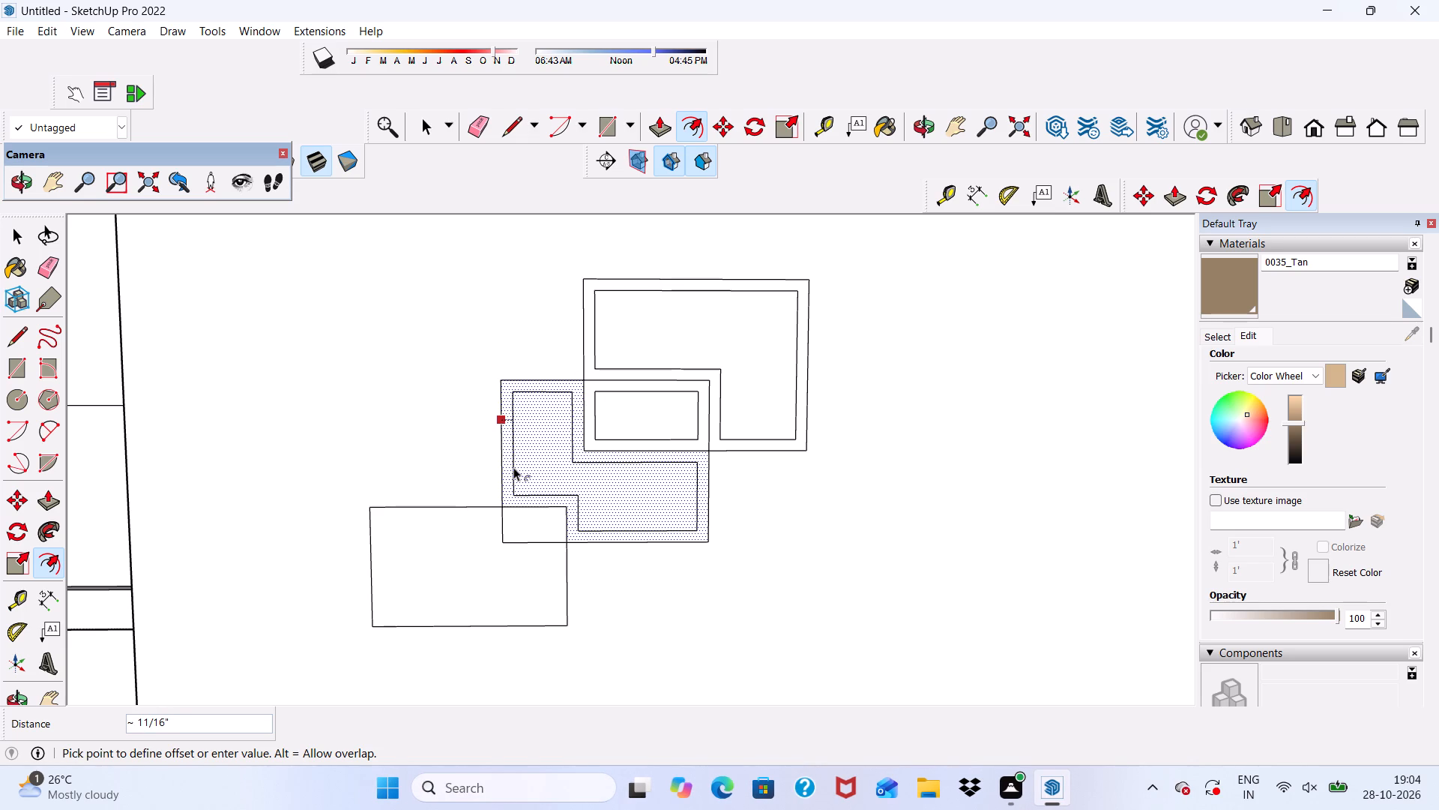
{"action": "left_click", "coordinate": [513, 467]}
Offset the lowest rectangle's L-shaped face inward by about 9/16".
{"action": "scroll", "coordinate": [529, 435], "scroll_direction": "down", "scroll_amount": 4}
{"action": "middle_click_drag", "start_coordinate": [594, 439], "coordinate": [570, 457]}
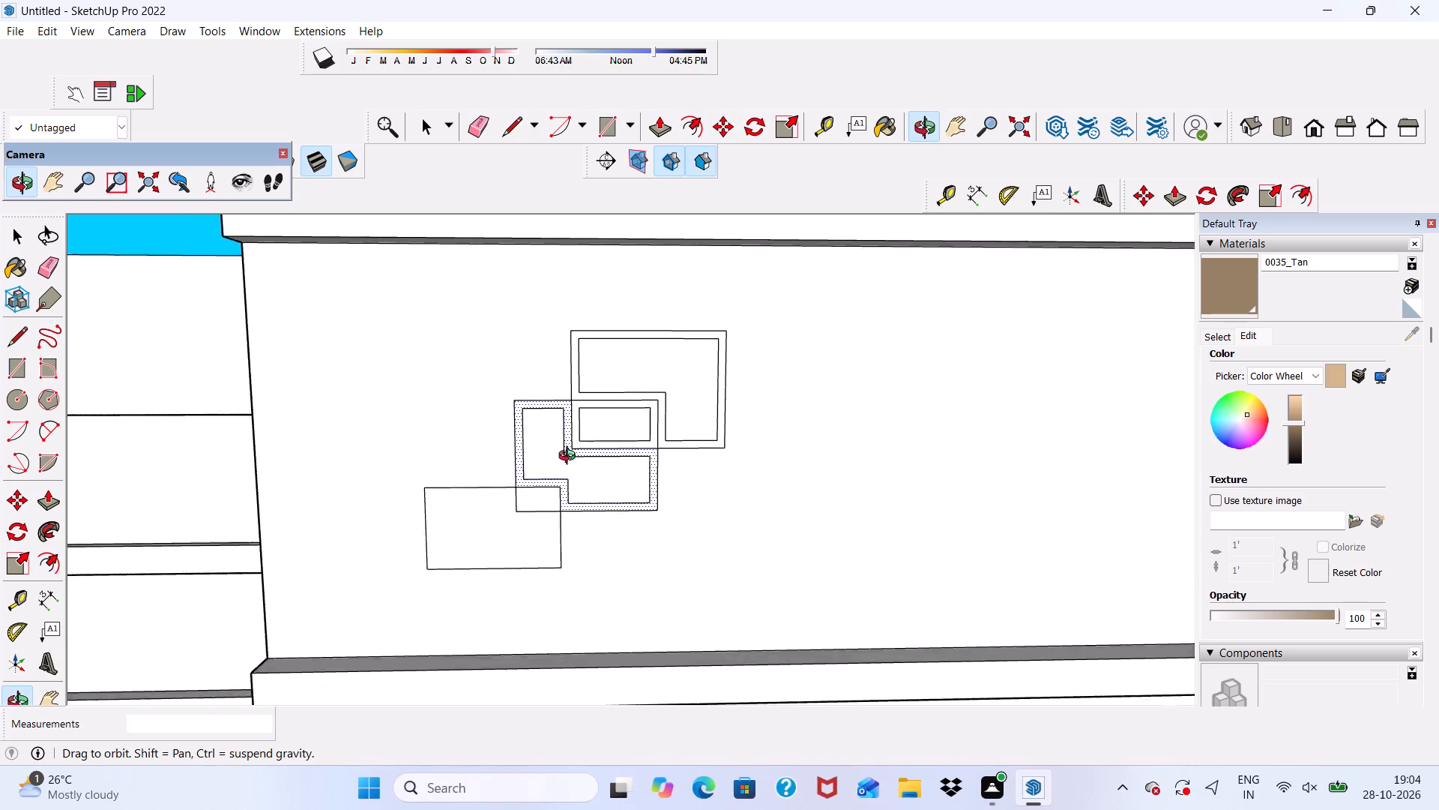
{"action": "middle_click_drag", "start_coordinate": [570, 457], "coordinate": [537, 454]}
{"action": "scroll", "coordinate": [538, 476], "scroll_direction": "up", "scroll_amount": 5}
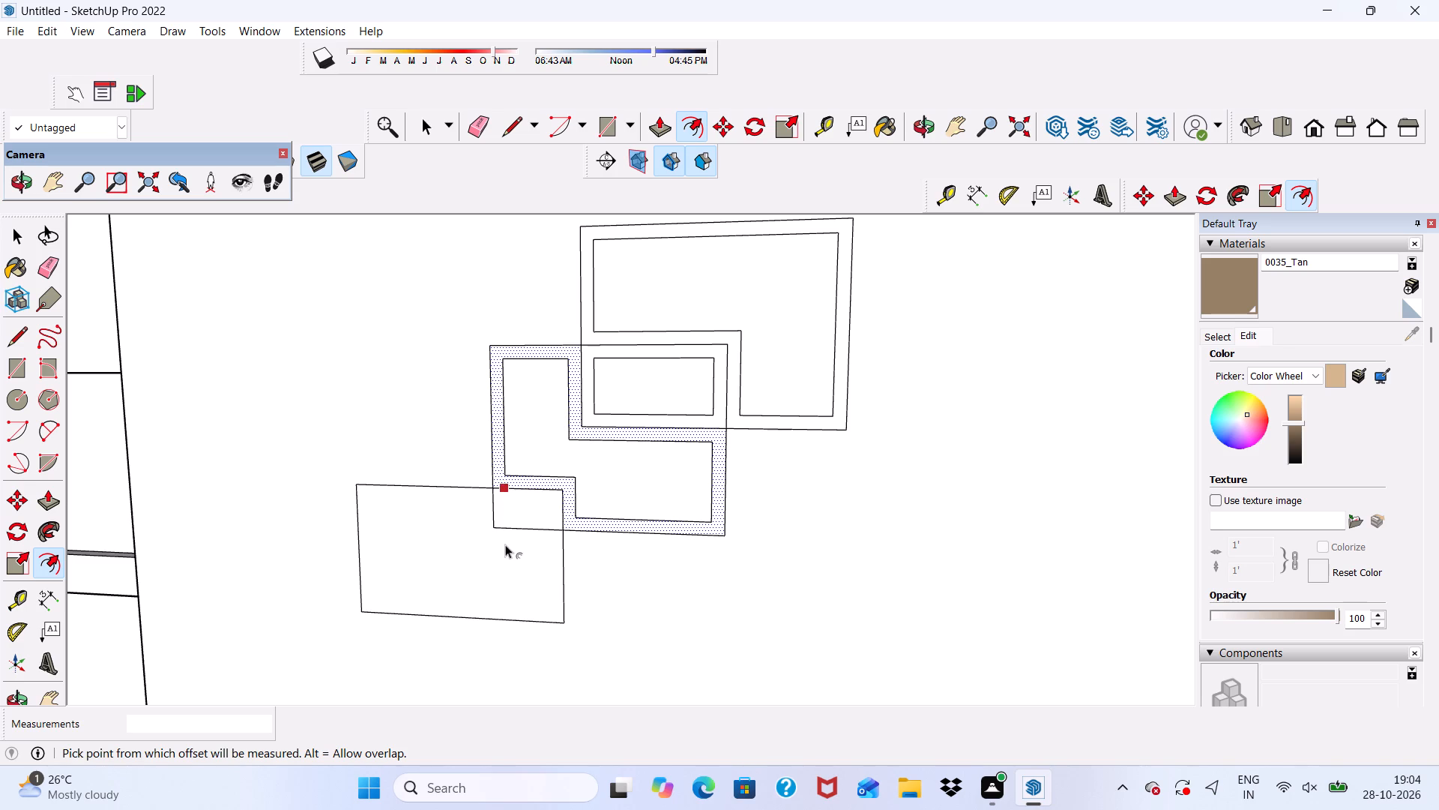
{"action": "key", "text": "space"}
{"action": "left_click", "coordinate": [492, 559]}
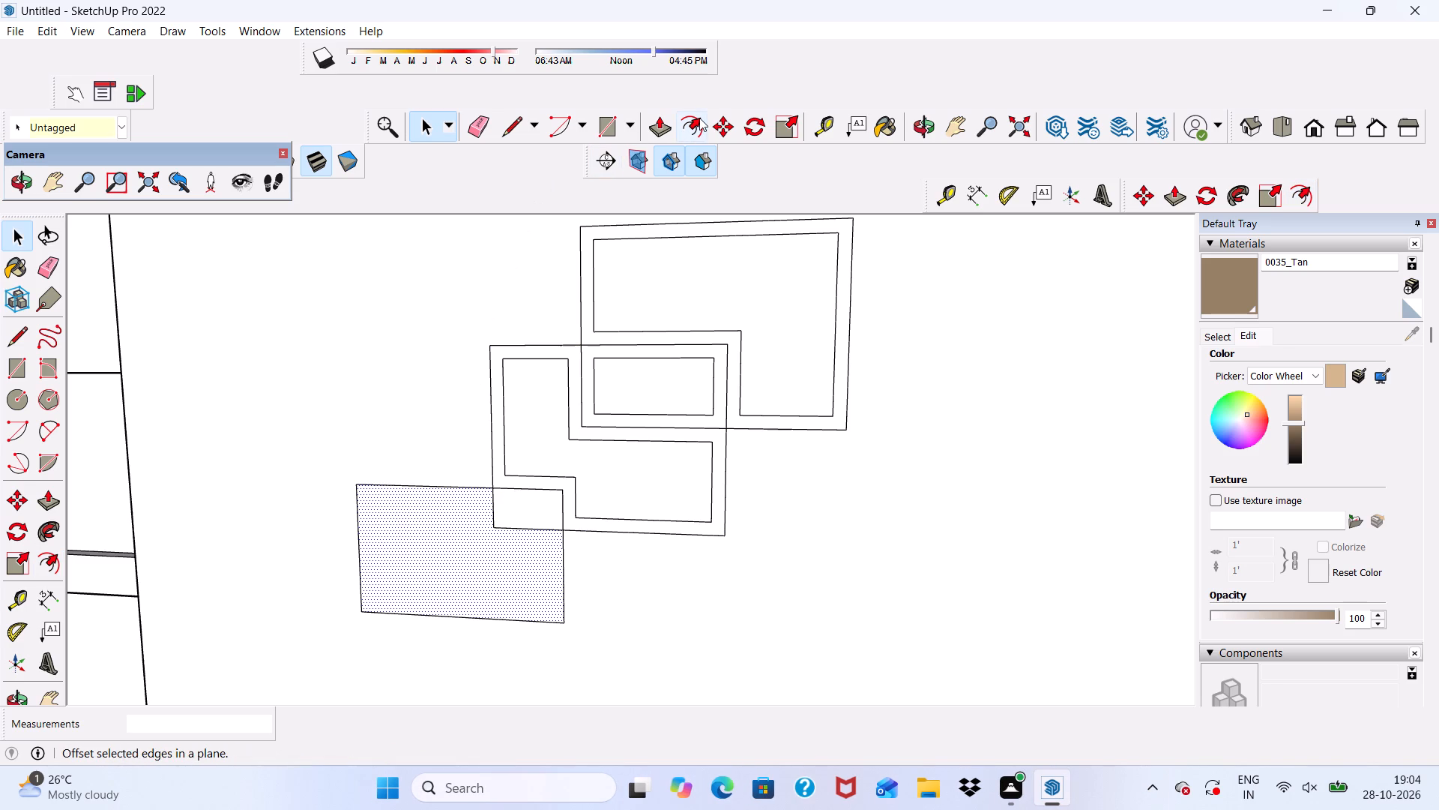
{"action": "left_click", "coordinate": [699, 118]}
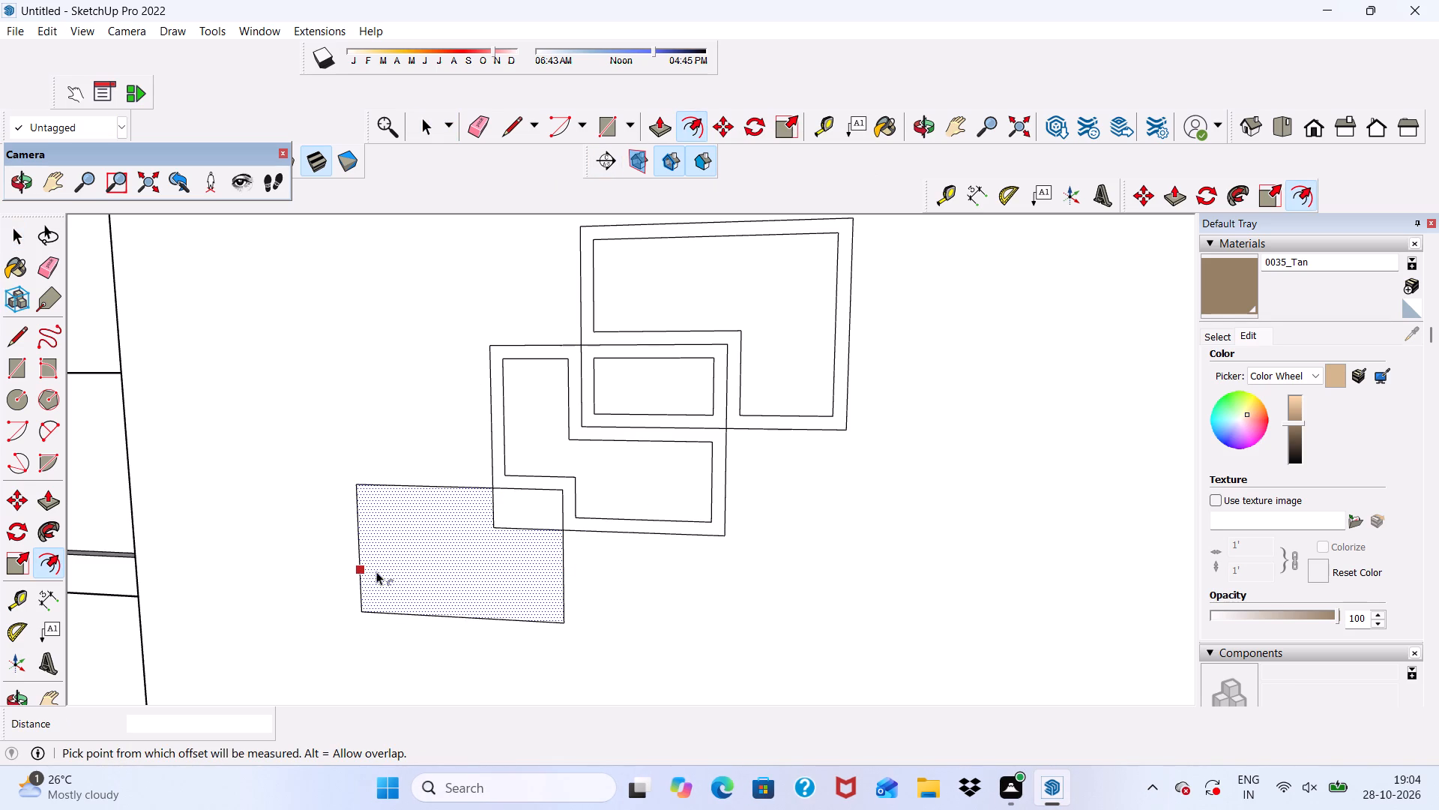
{"action": "left_click", "coordinate": [377, 571]}
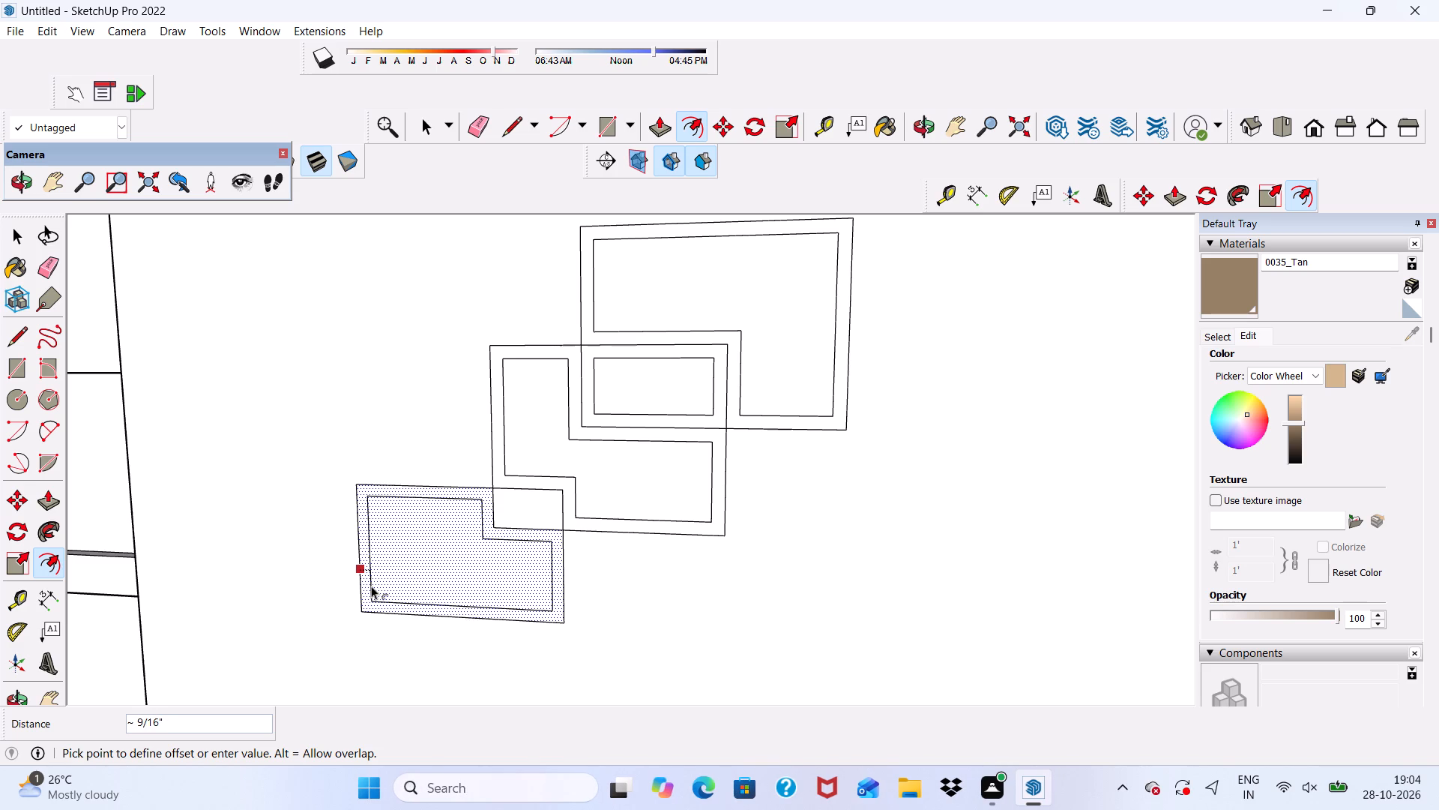
{"action": "left_click", "coordinate": [371, 588]}
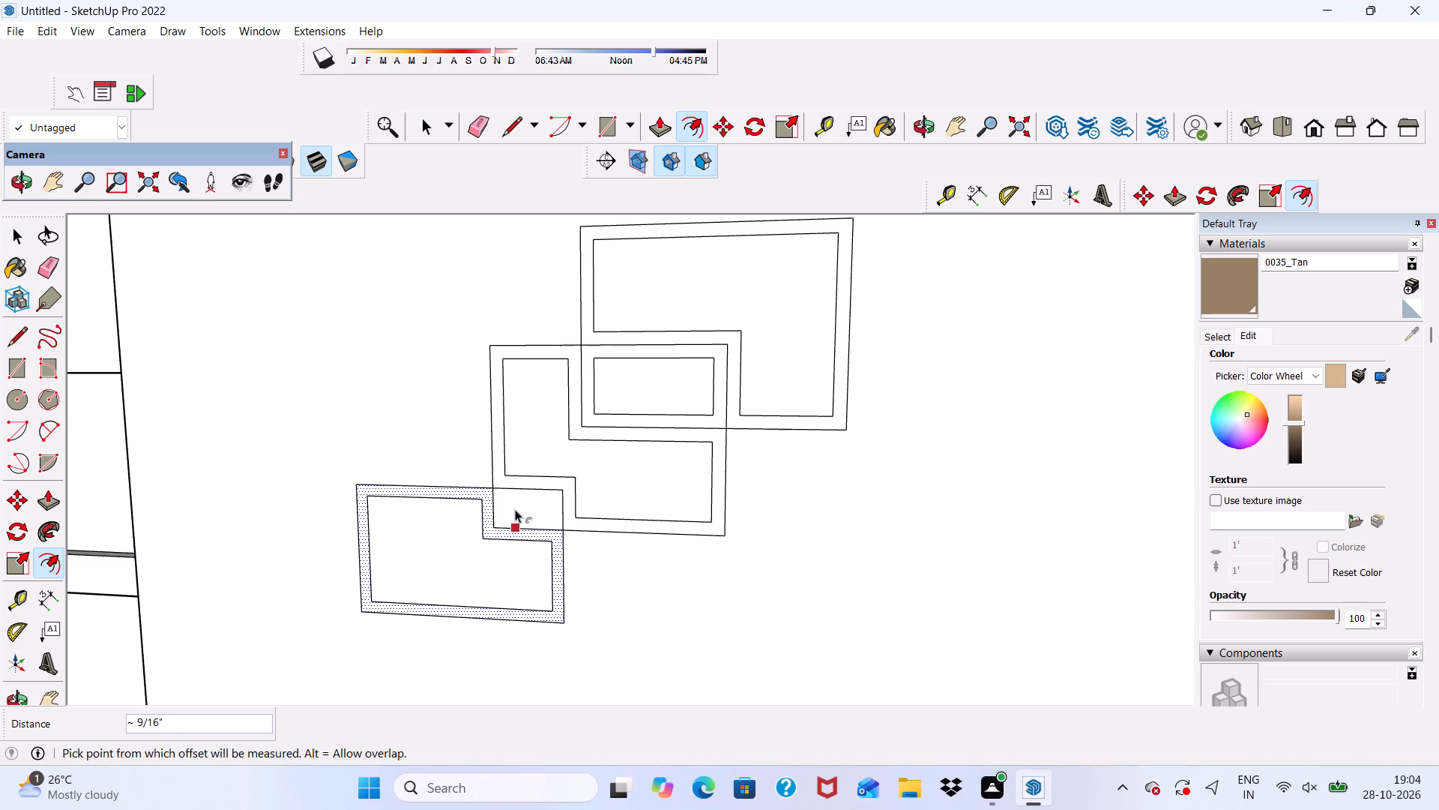
Offset the small overlap face between the middle and lowest rectangles slightly inward, leaving a thin frame.
{"action": "key", "text": "space"}
{"action": "left_click", "coordinate": [531, 508]}
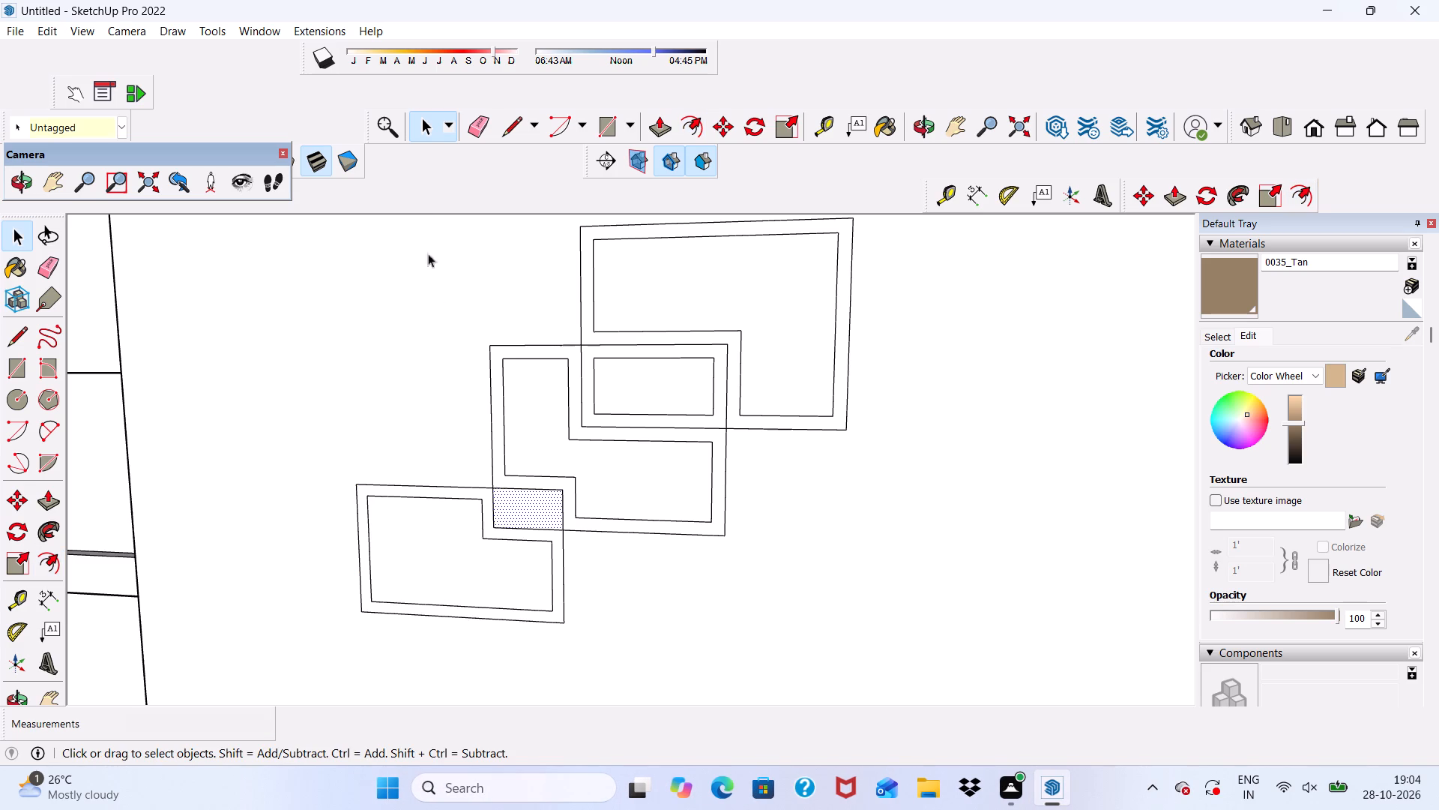
{"action": "left_click", "coordinate": [694, 119]}
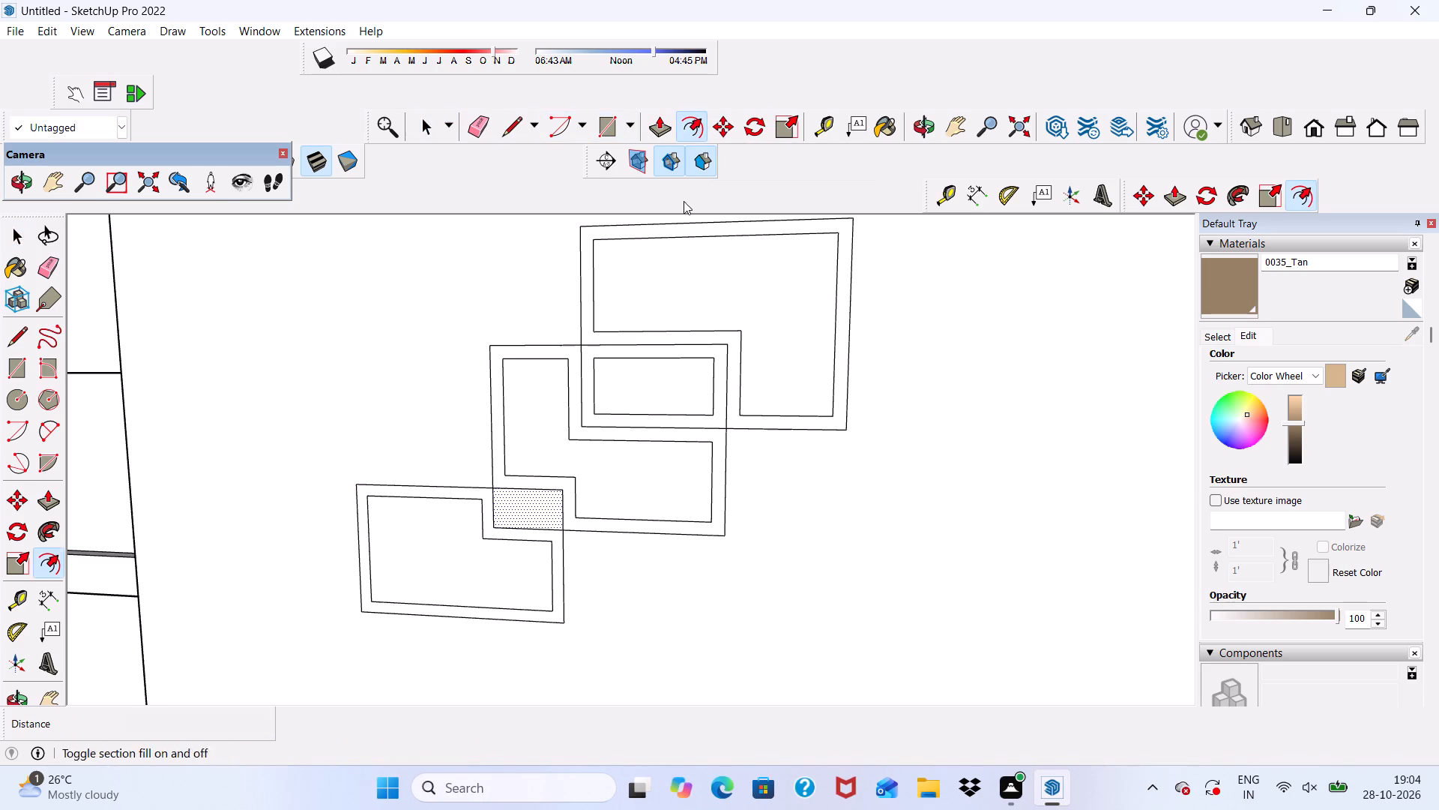
{"action": "left_click", "coordinate": [516, 500]}
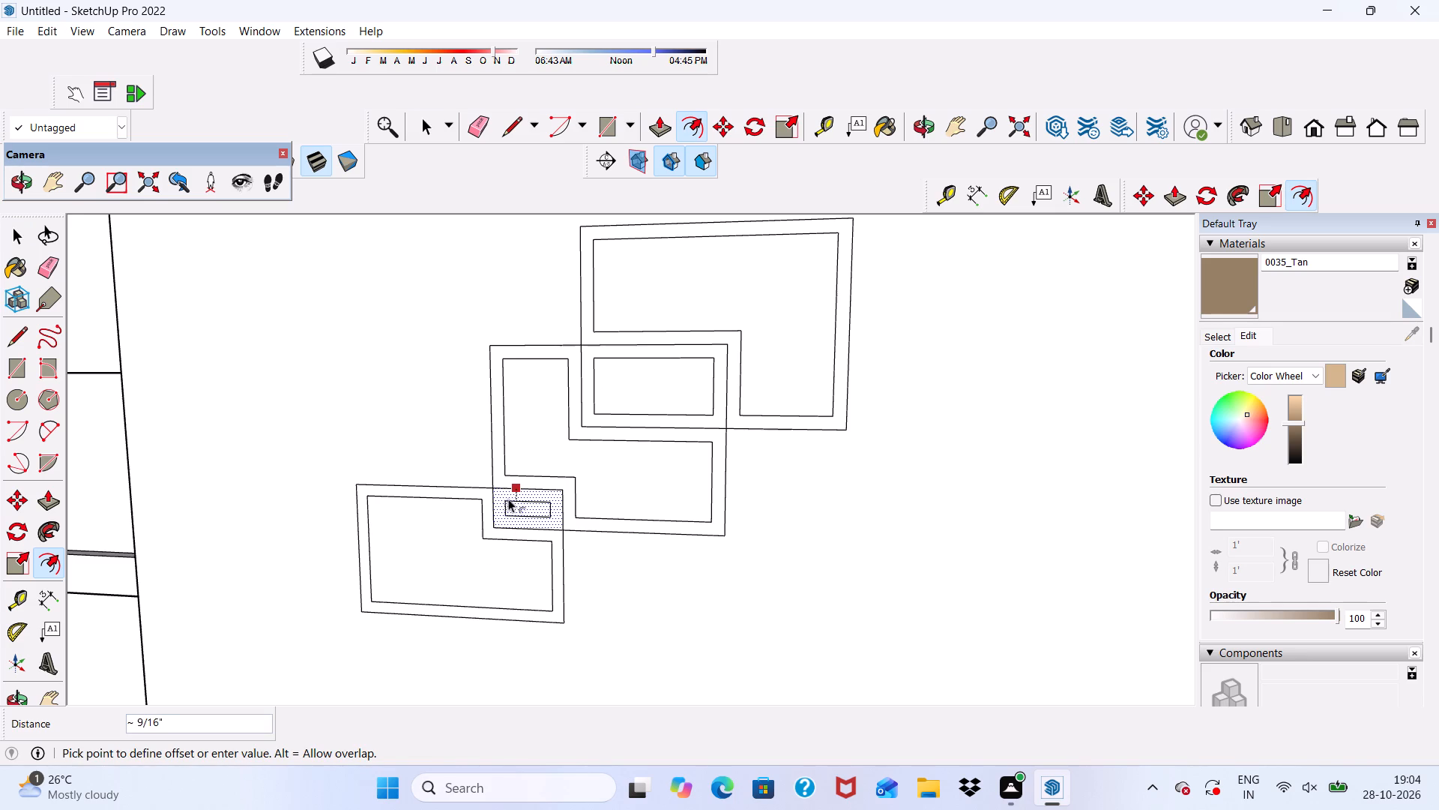
{"action": "scroll", "coordinate": [507, 498], "scroll_direction": "up", "scroll_amount": 5}
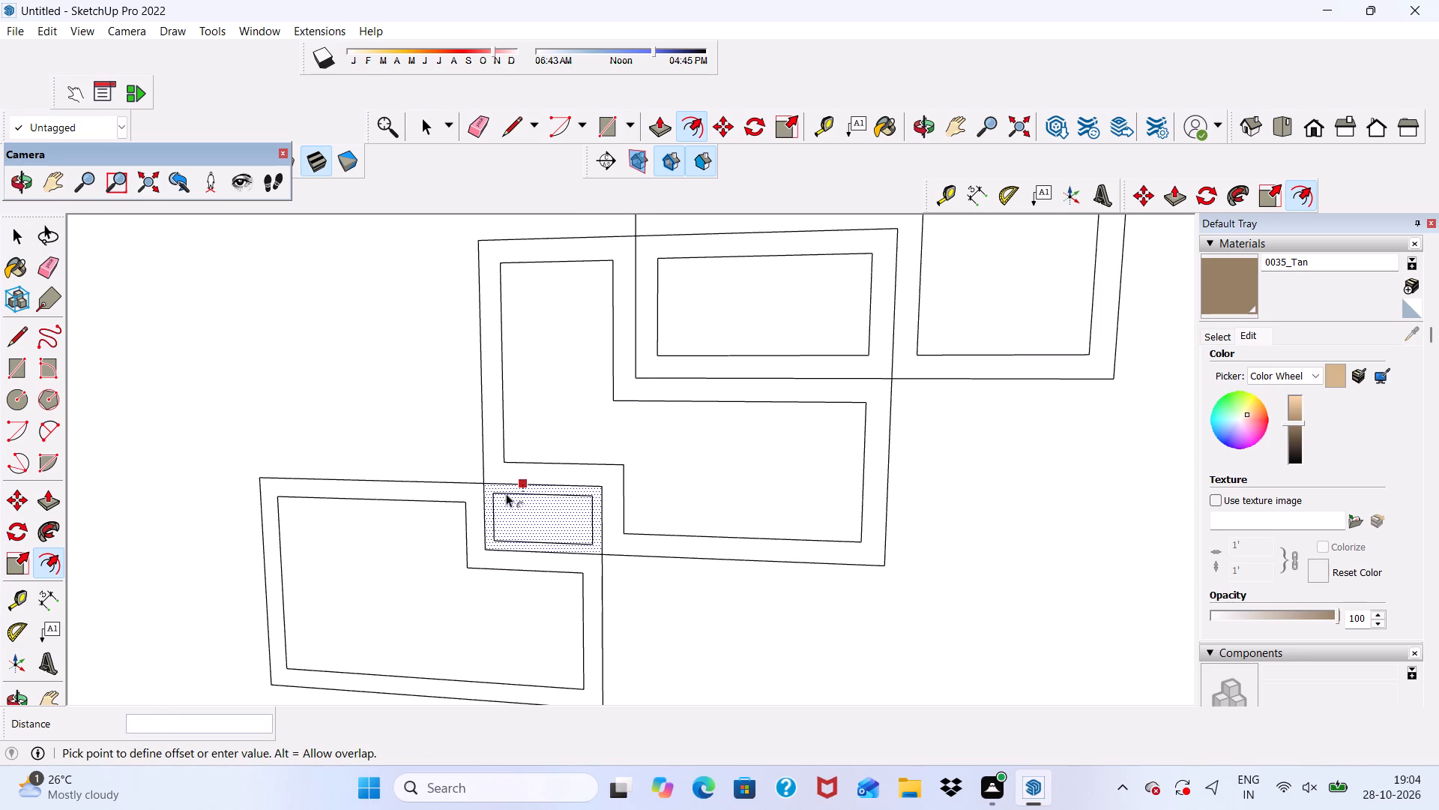
{"action": "left_click", "coordinate": [506, 493]}
{"action": "scroll", "coordinate": [497, 510], "scroll_direction": "down", "scroll_amount": 7}
{"action": "key", "text": "space"}
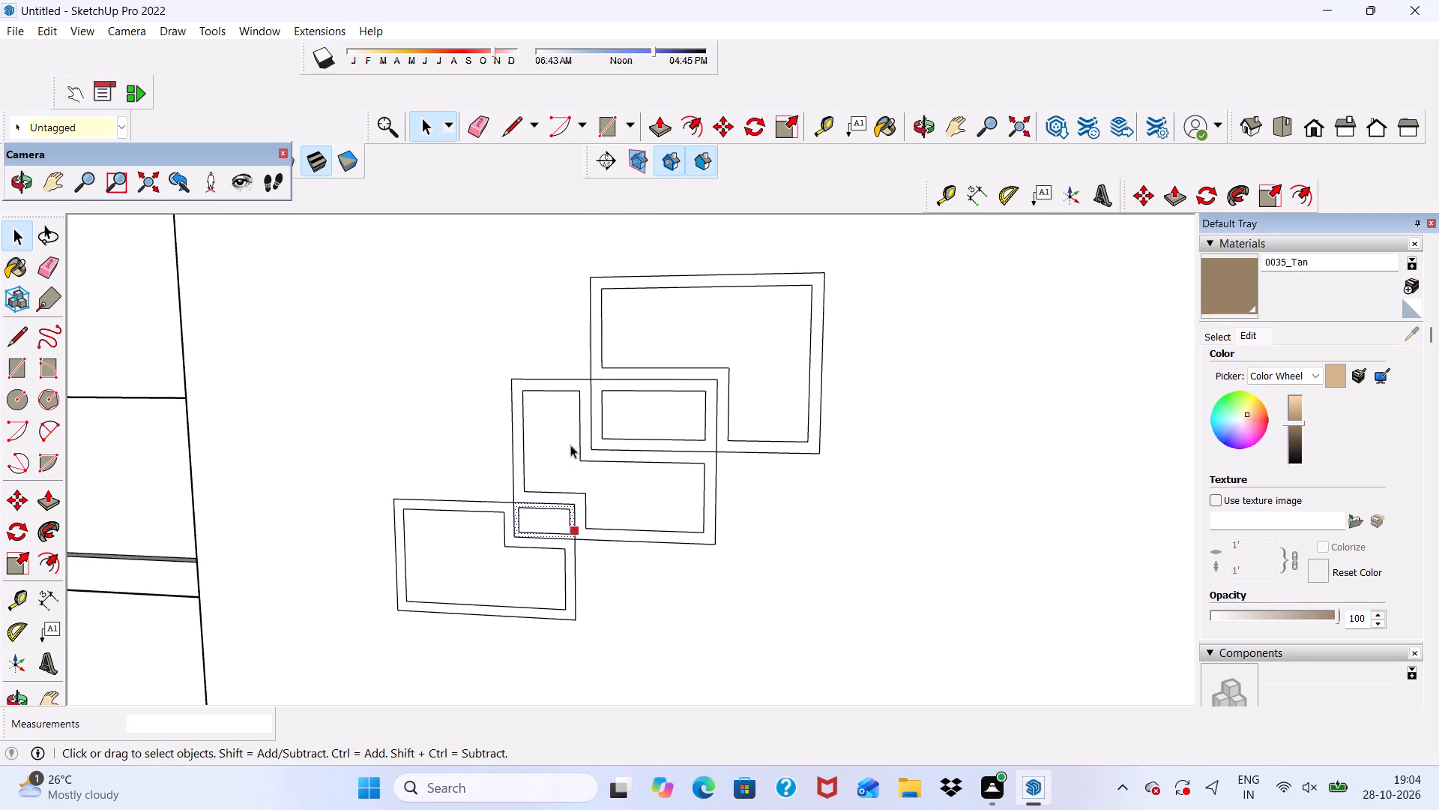
Undo the last offset and re-offset the small overlap face between the middle and lowest rectangles inward by about 7/16".
{"action": "middle_click_drag", "start_coordinate": [580, 538], "coordinate": [627, 546]}
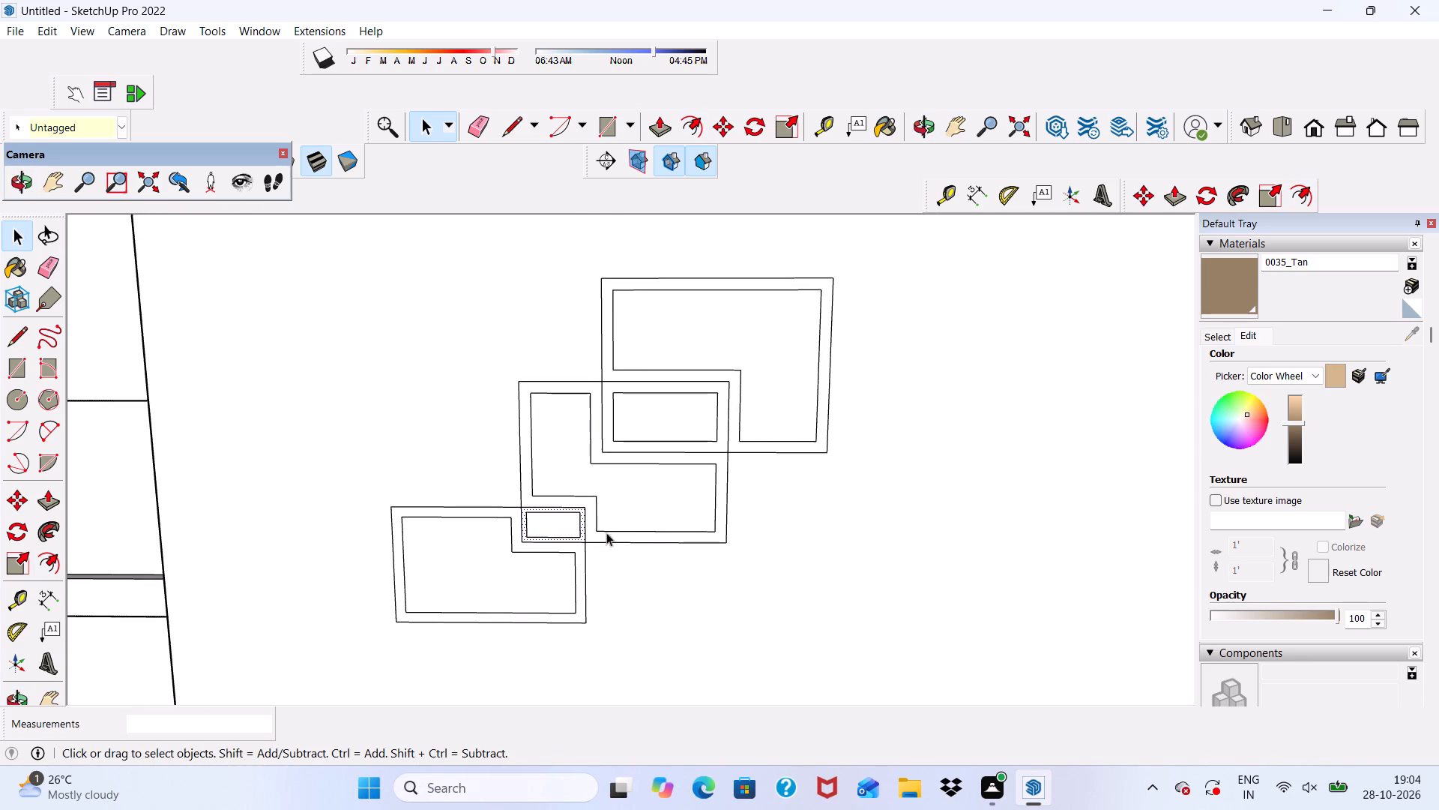
{"action": "key", "text": "ctrl+z"}
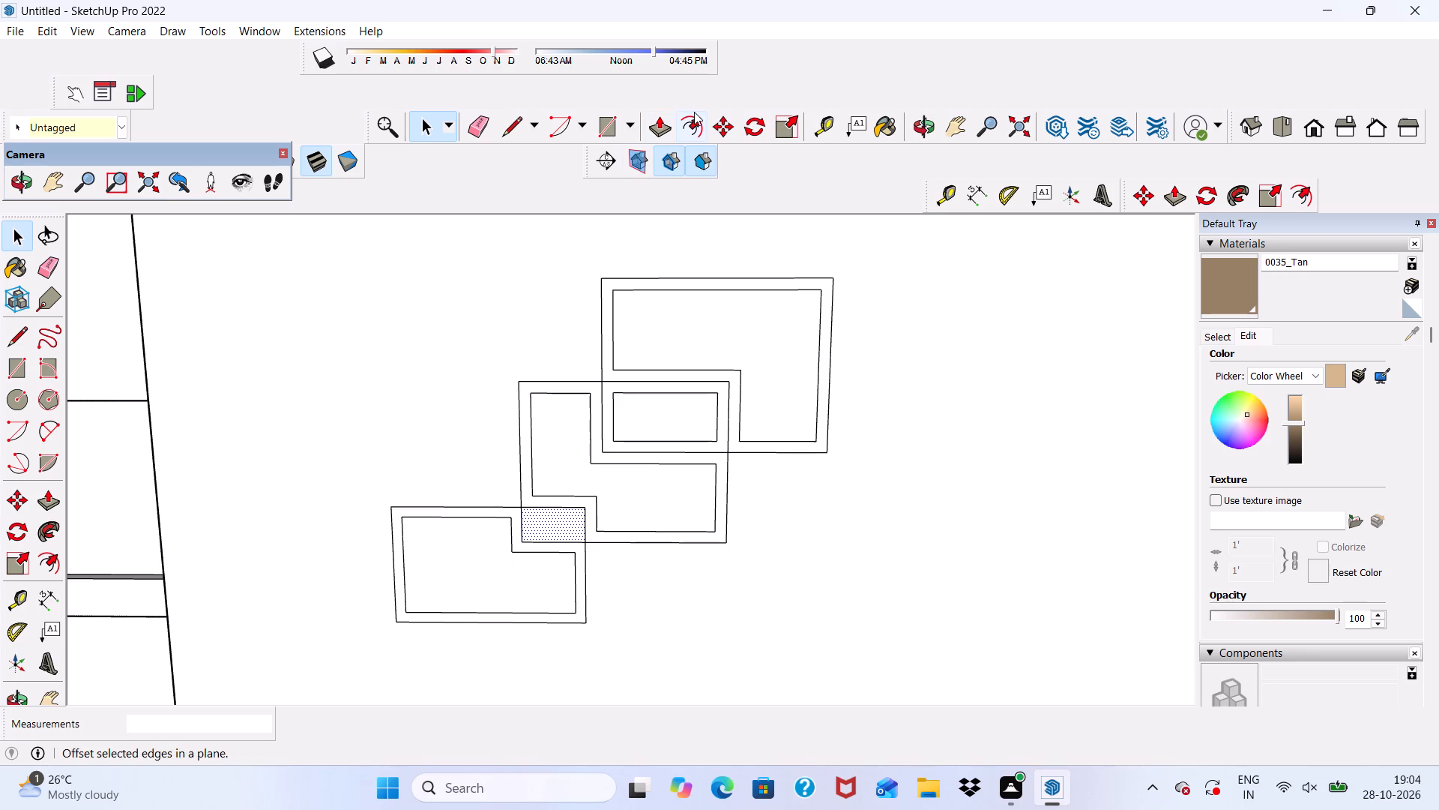
{"action": "left_click", "coordinate": [694, 112]}
{"action": "scroll", "coordinate": [609, 545], "scroll_direction": "up", "scroll_amount": 2}
{"action": "left_click", "coordinate": [514, 517]}
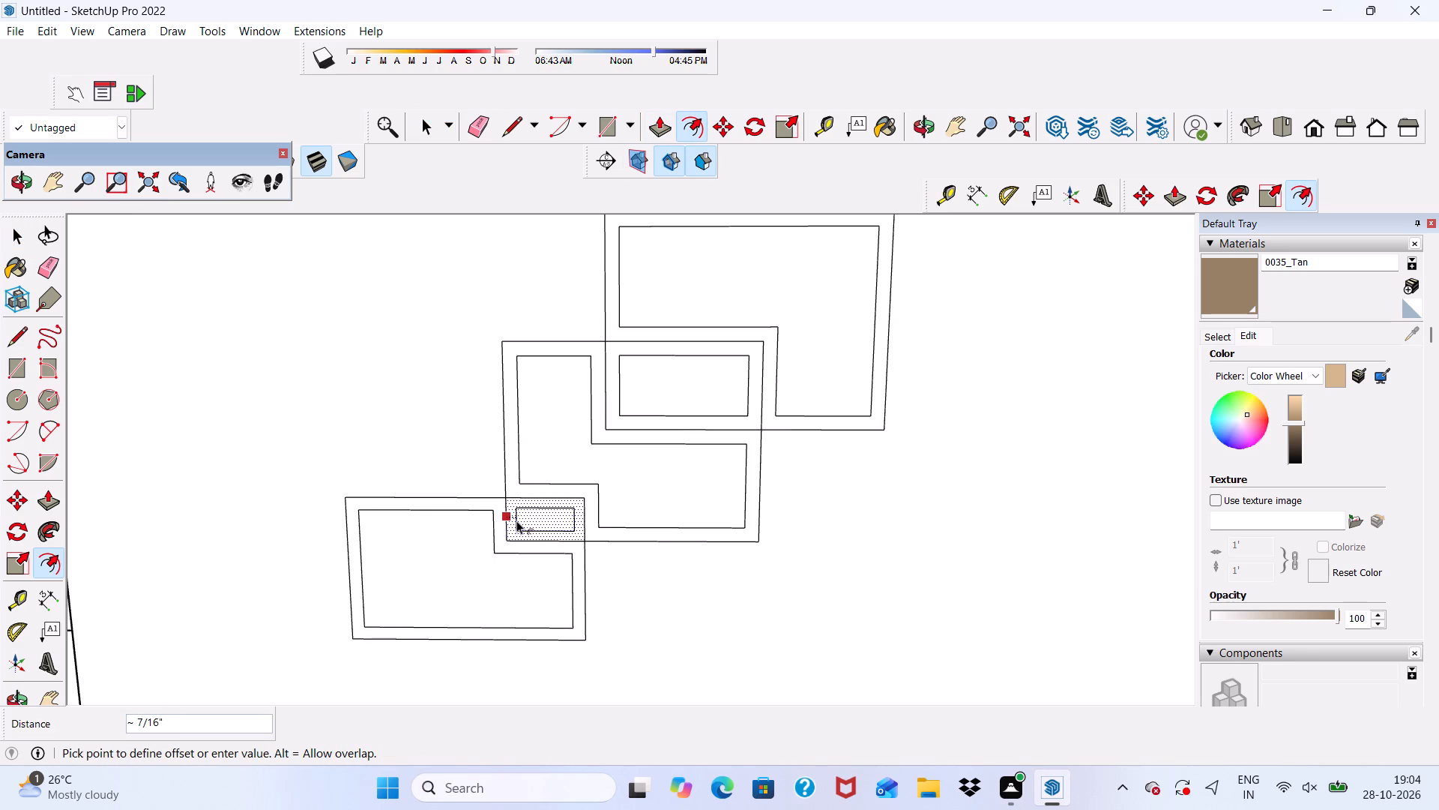
{"action": "left_click", "coordinate": [516, 520]}
{"action": "scroll", "coordinate": [408, 544], "scroll_direction": "down", "scroll_amount": 2}
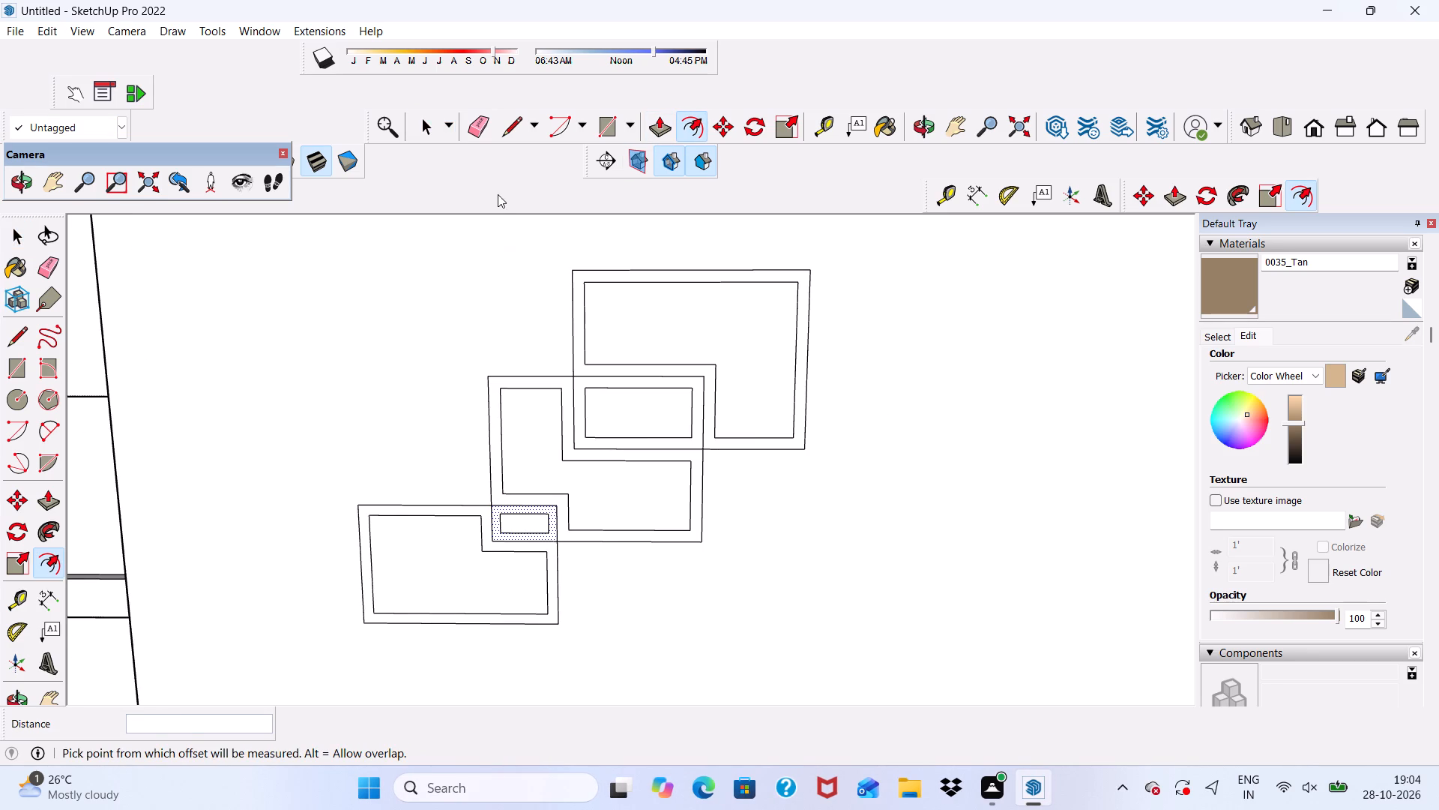
Extend the lowest rectangle's inner top edge with lines across the overlap to the small inner rectangle's far side, the last about 2 5/8".
{"action": "left_click", "coordinate": [513, 132]}
{"action": "scroll", "coordinate": [521, 615], "scroll_direction": "up", "scroll_amount": 9}
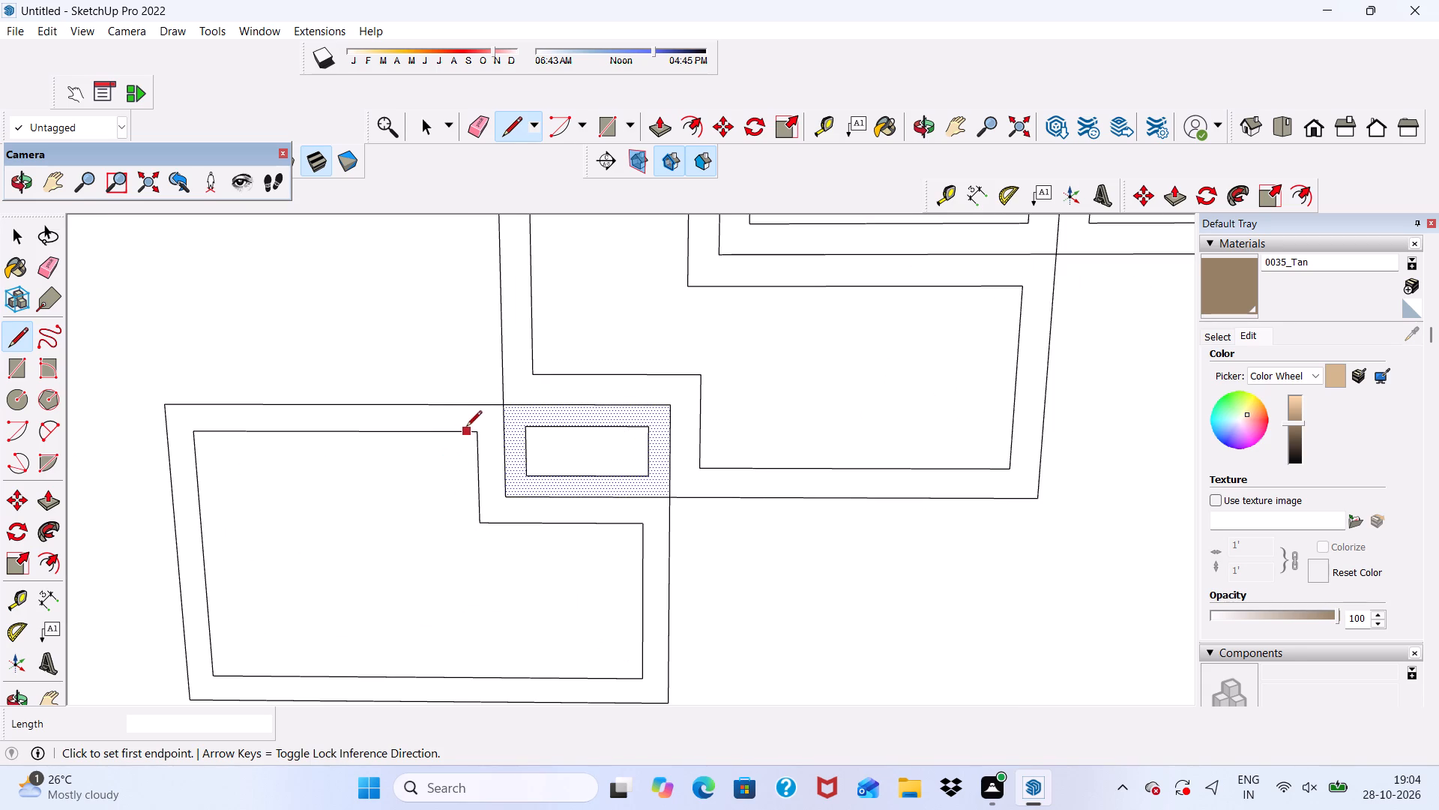
{"action": "left_click", "coordinate": [474, 430]}
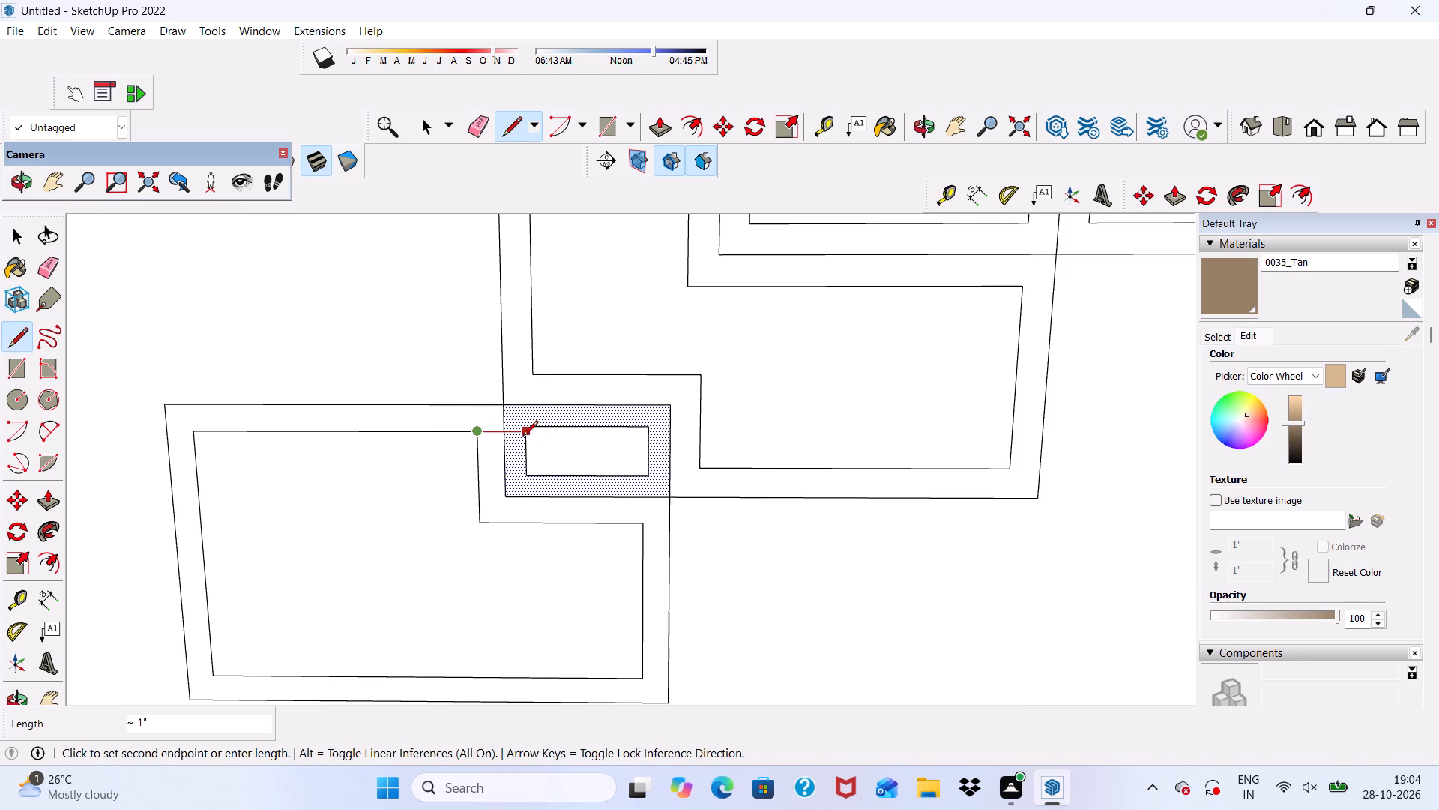
{"action": "scroll", "coordinate": [527, 437], "scroll_direction": "up", "scroll_amount": 4}
{"action": "left_click", "coordinate": [527, 437]}
{"action": "scroll", "coordinate": [543, 437], "scroll_direction": "up", "scroll_amount": 5}
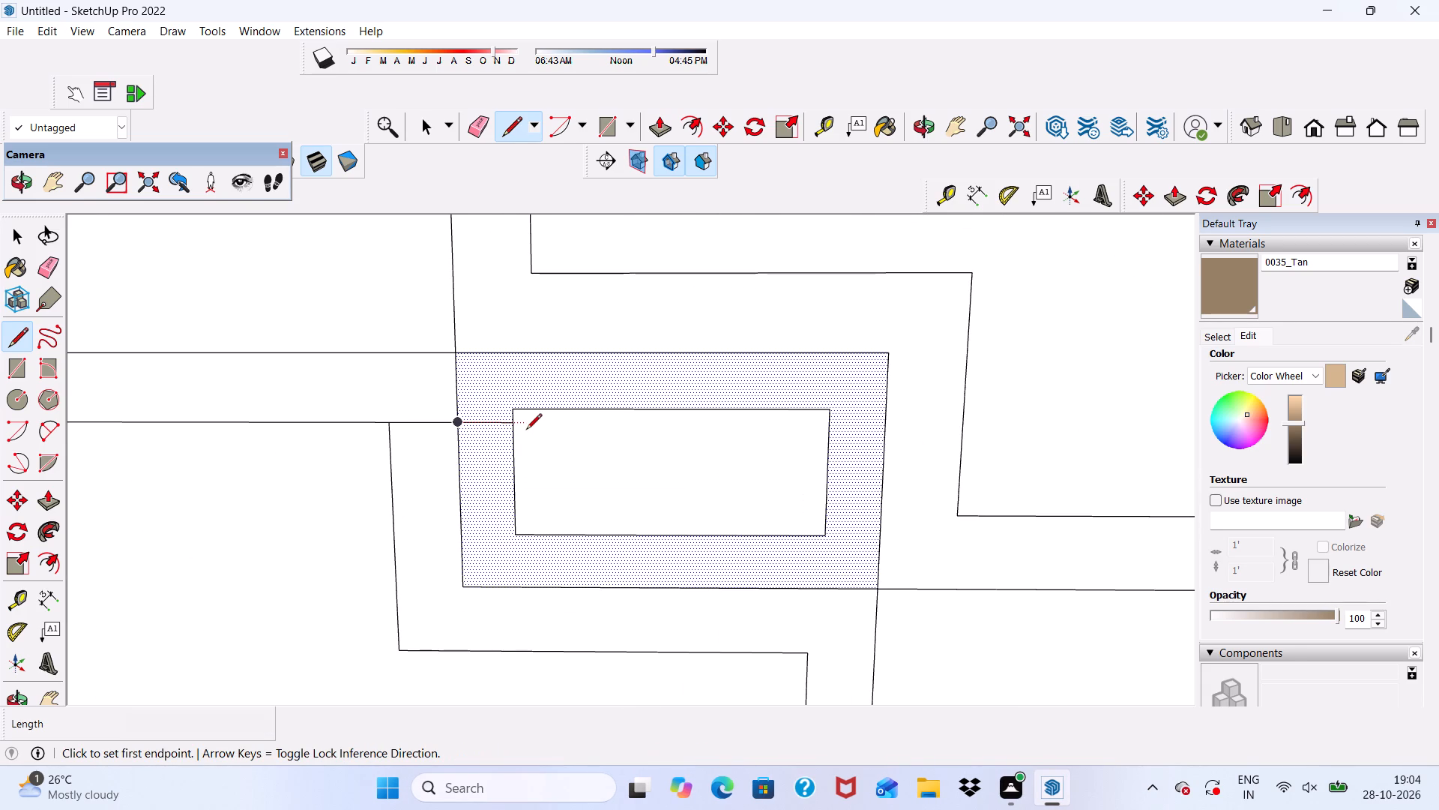
{"action": "scroll", "coordinate": [518, 430], "scroll_direction": "down", "scroll_amount": 1}
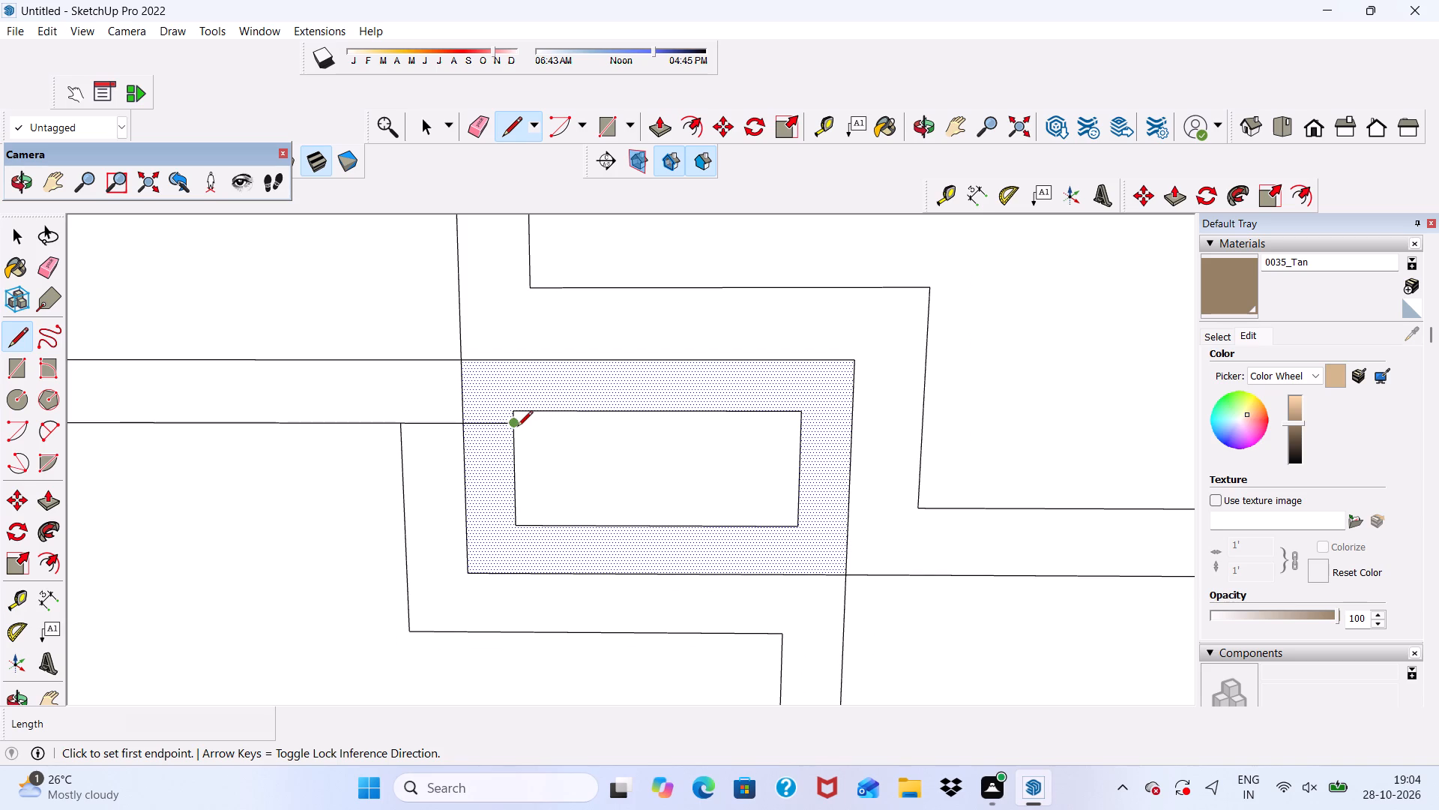
{"action": "left_click", "coordinate": [515, 424]}
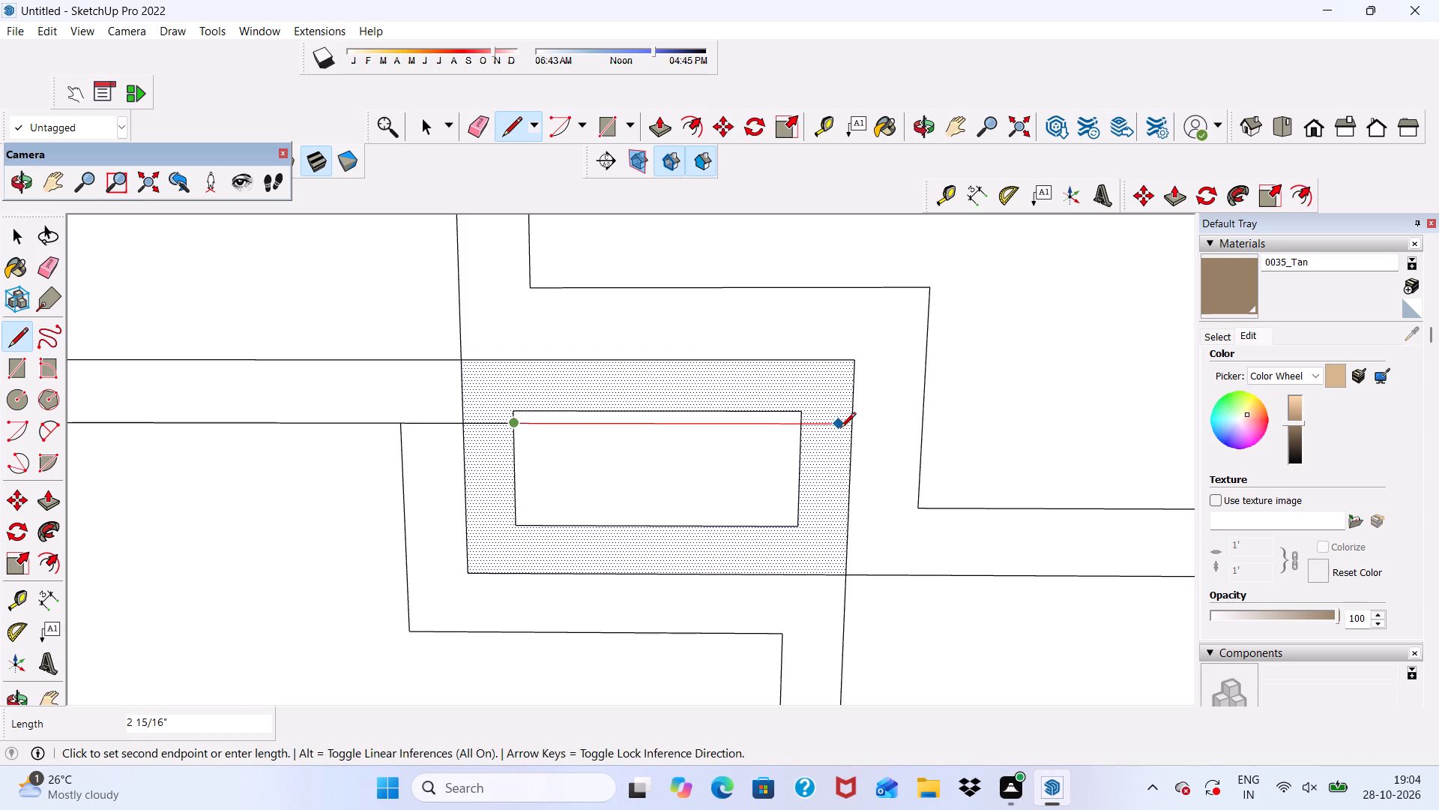
{"action": "left_click", "coordinate": [798, 428]}
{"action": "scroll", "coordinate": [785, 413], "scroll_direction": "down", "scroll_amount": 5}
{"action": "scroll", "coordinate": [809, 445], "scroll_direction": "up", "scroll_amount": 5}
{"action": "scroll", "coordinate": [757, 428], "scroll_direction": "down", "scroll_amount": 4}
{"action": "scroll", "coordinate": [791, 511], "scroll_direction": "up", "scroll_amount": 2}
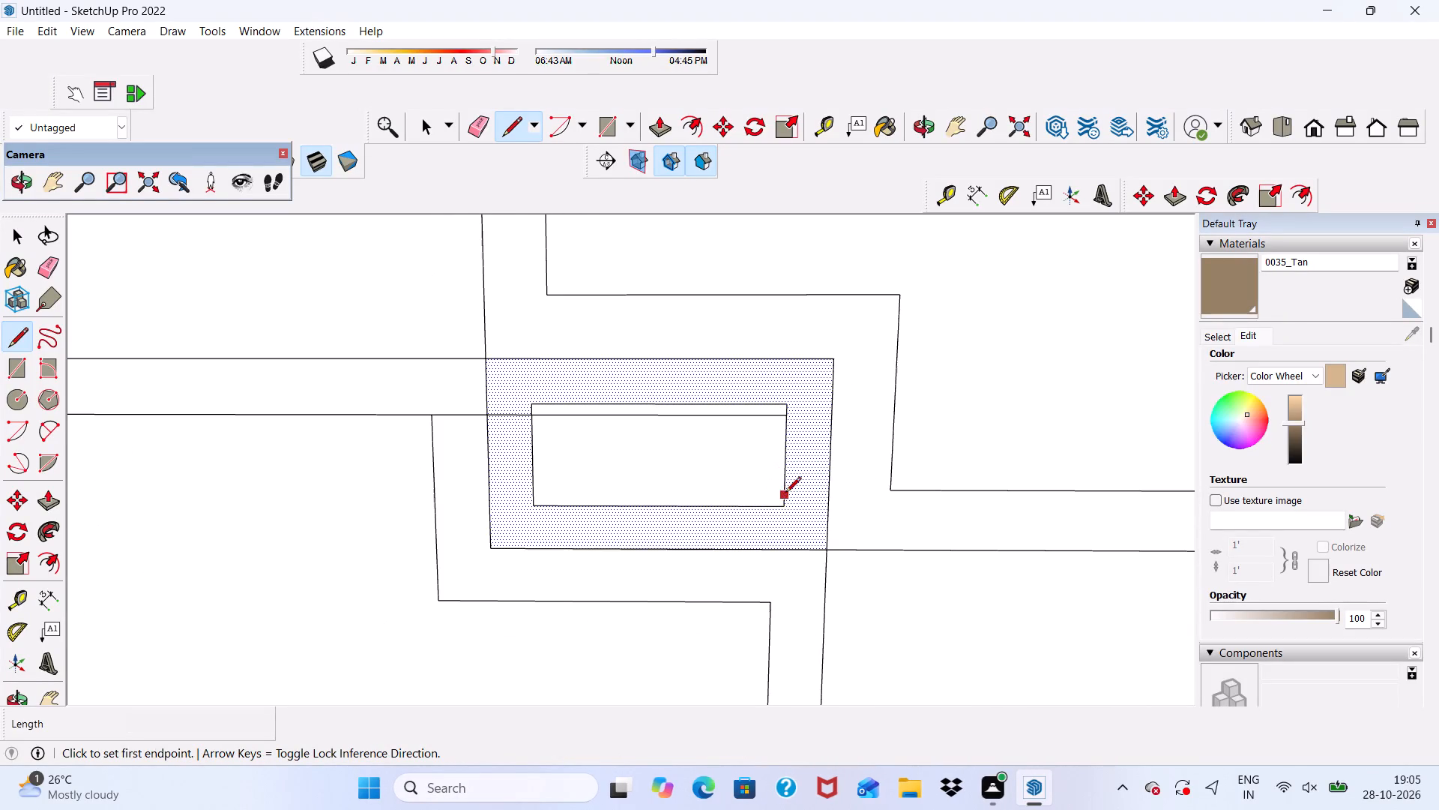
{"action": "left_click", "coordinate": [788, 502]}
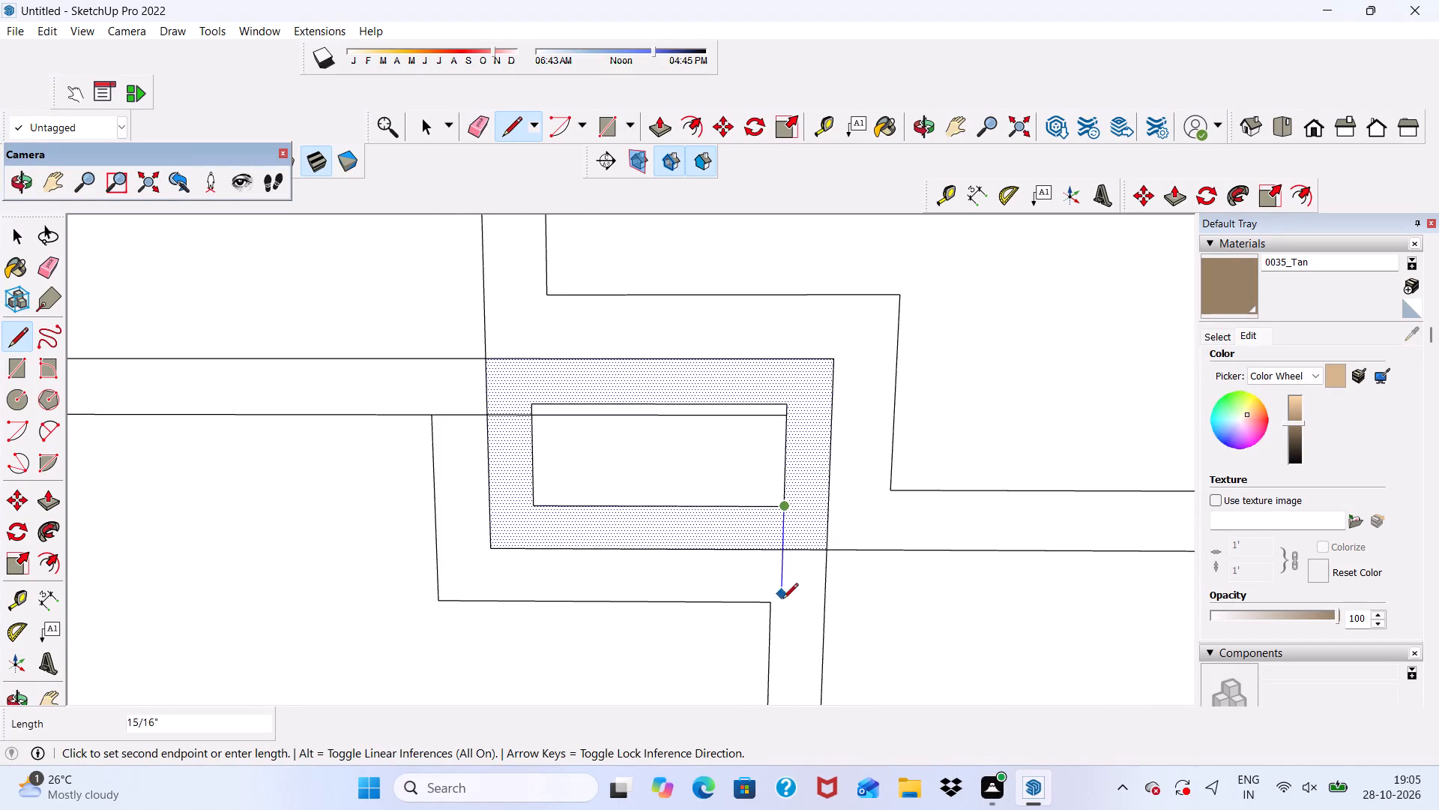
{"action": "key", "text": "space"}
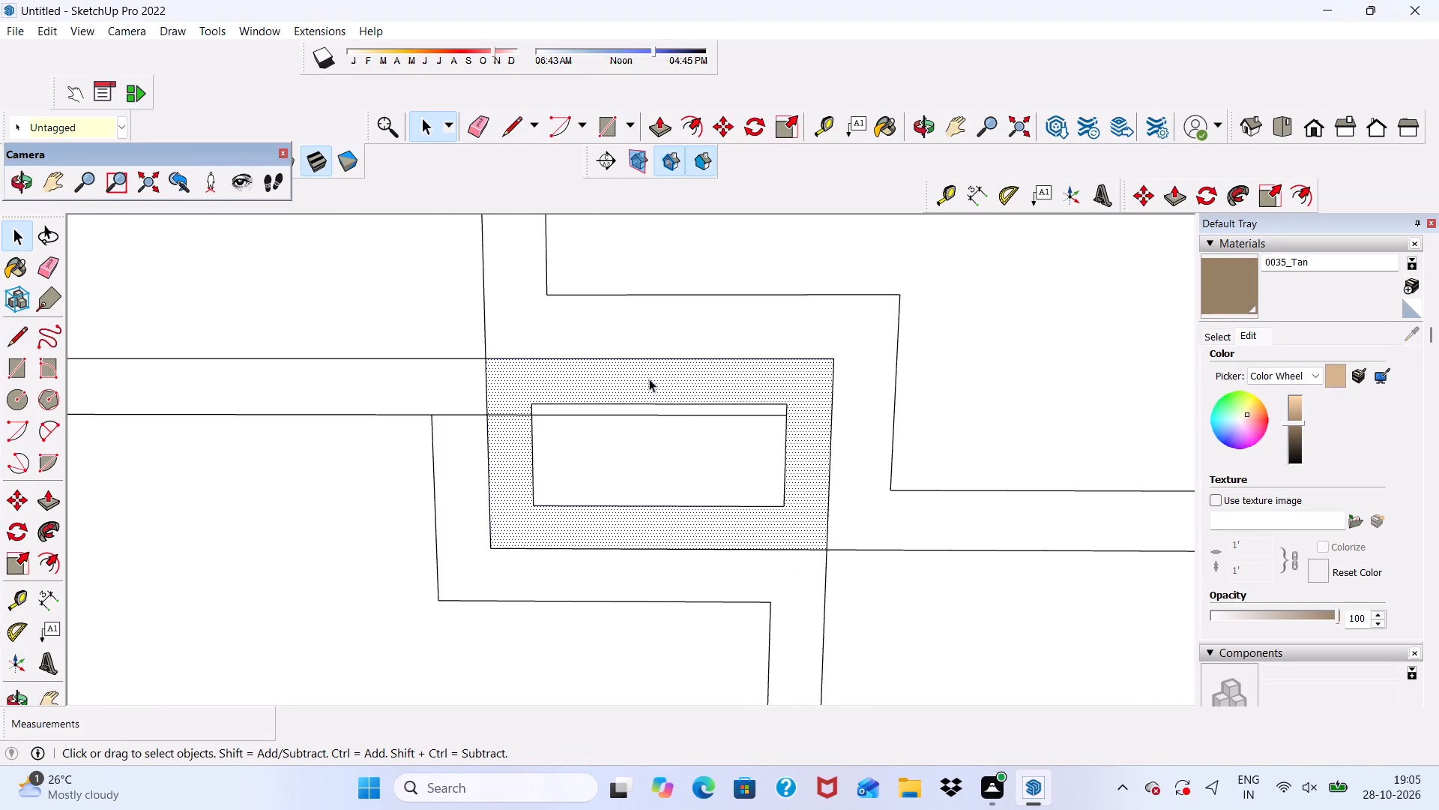
Draw a vertical line about 2" long from the lowest rectangle's inner notch corner up to the extended inner top line.
{"action": "left_click", "coordinate": [506, 121]}
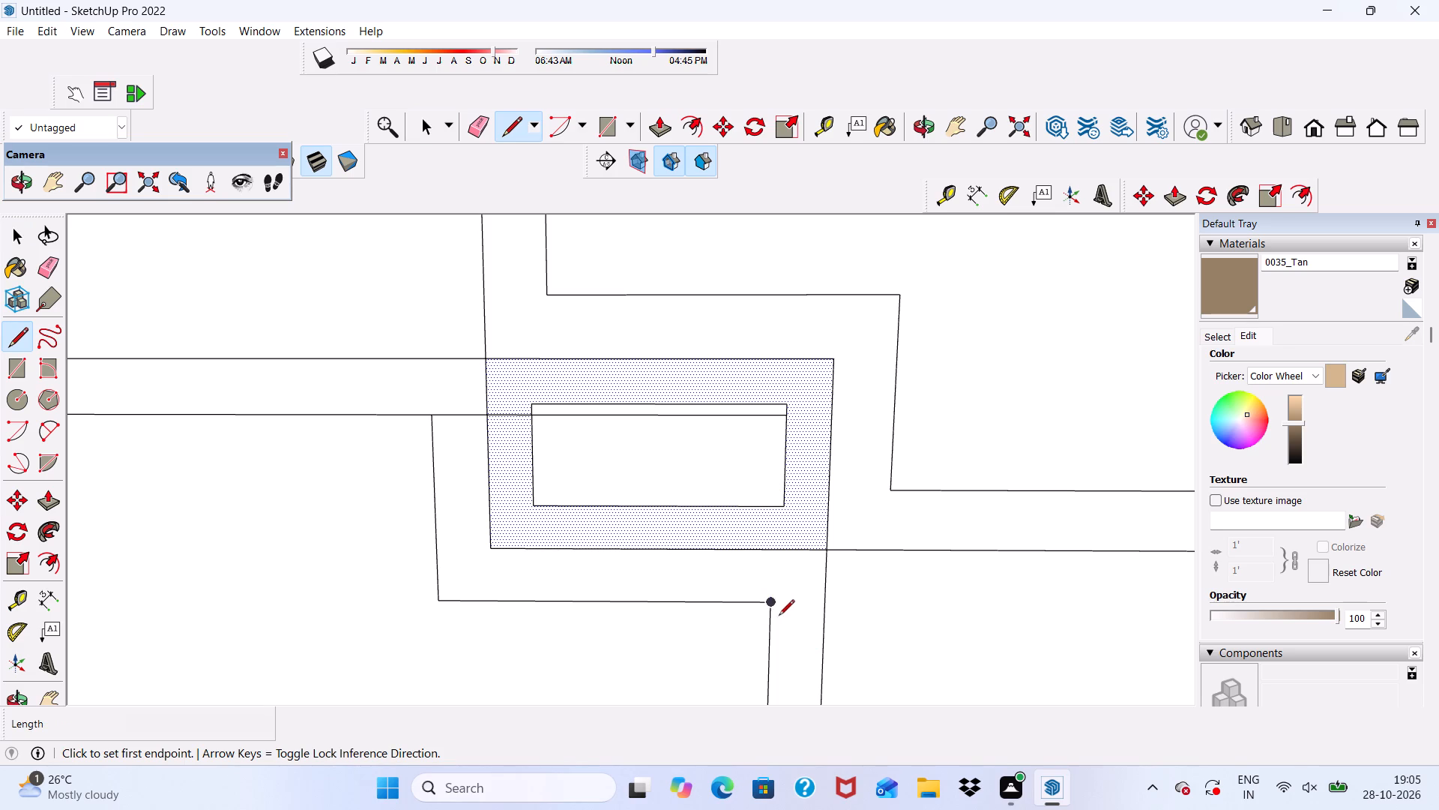
{"action": "left_click_drag", "start_coordinate": [770, 612], "coordinate": [768, 605]}
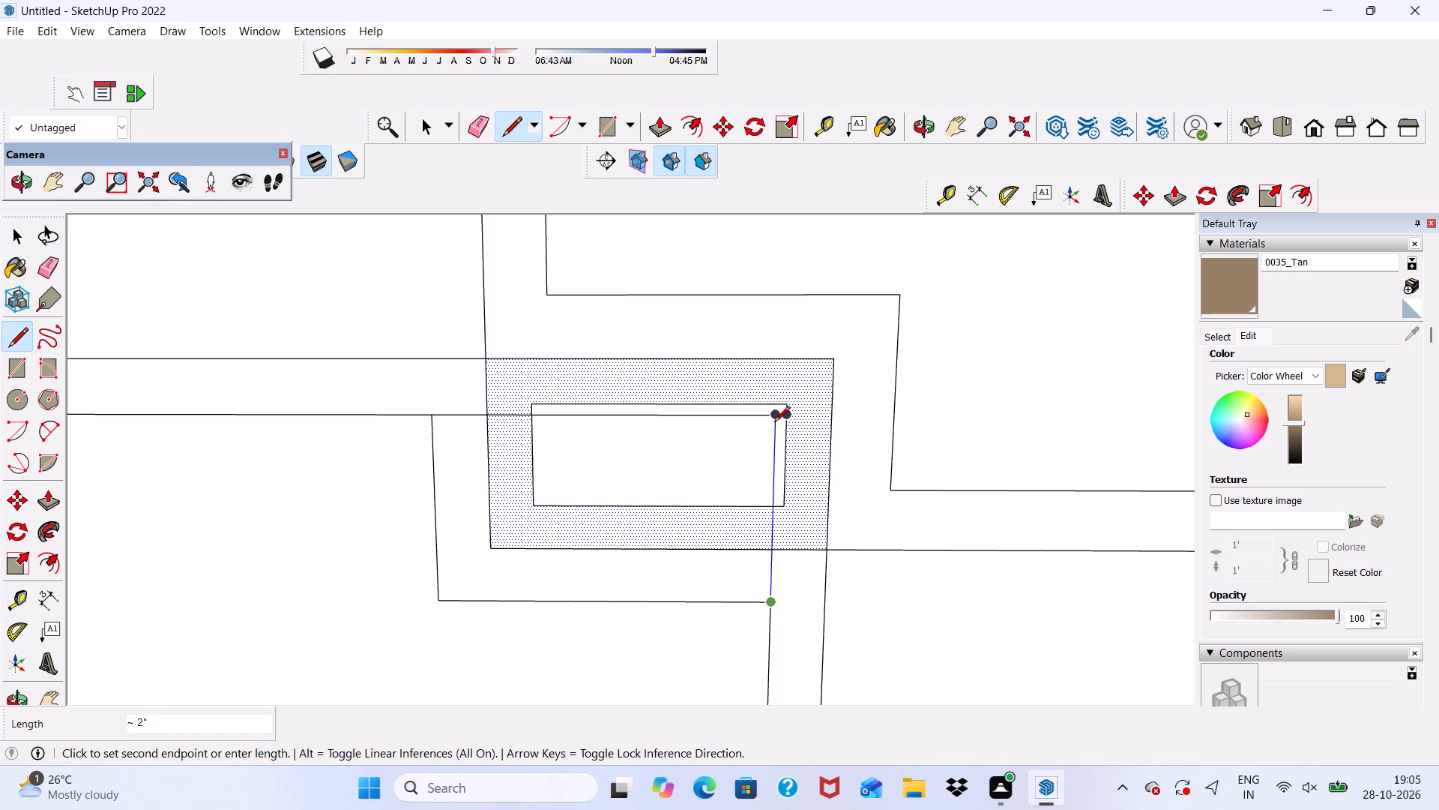
{"action": "left_click", "coordinate": [768, 423]}
Erase the small inner rectangle's old top and right edges and the stubs protruding past the new lines.
{"action": "scroll", "coordinate": [776, 479], "scroll_direction": "down", "scroll_amount": 3}
{"action": "middle_click_drag", "start_coordinate": [794, 531], "coordinate": [725, 472]}
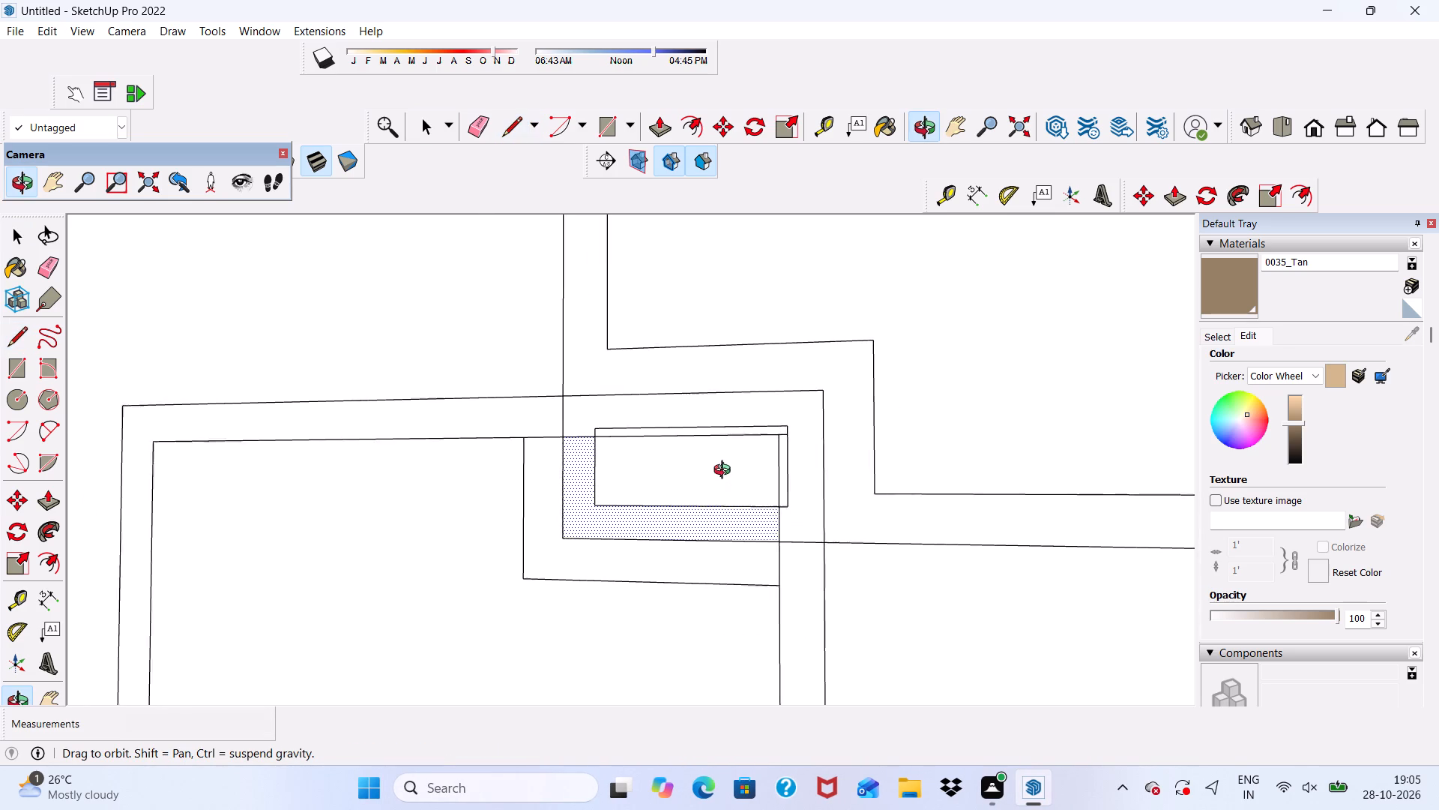
{"action": "middle_click_drag", "start_coordinate": [725, 472], "coordinate": [638, 487]}
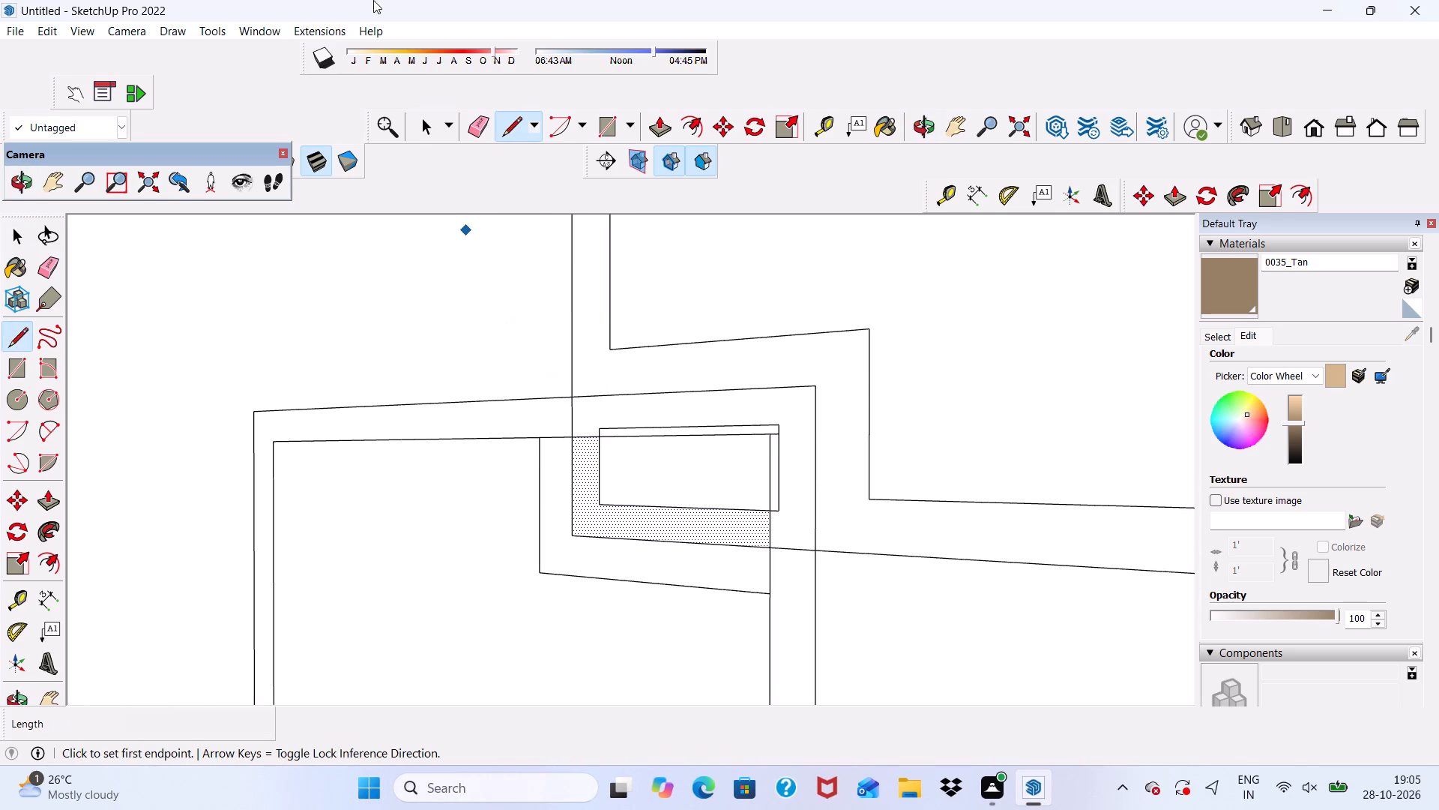
{"action": "left_click", "coordinate": [480, 115]}
{"action": "scroll", "coordinate": [674, 377], "scroll_direction": "up", "scroll_amount": 3}
{"action": "scroll", "coordinate": [630, 437], "scroll_direction": "up", "scroll_amount": 3}
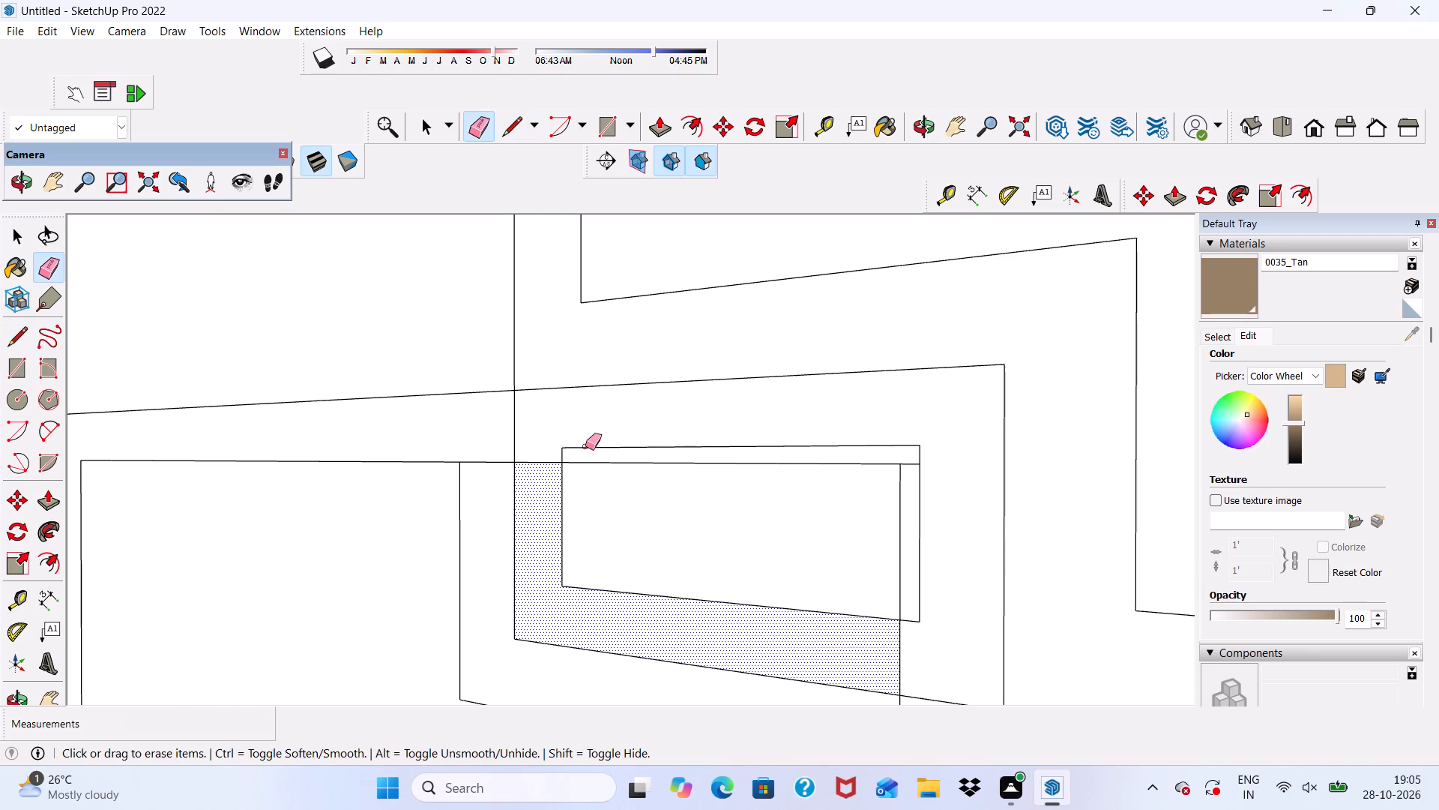
{"action": "left_click", "coordinate": [583, 446]}
{"action": "left_click", "coordinate": [558, 451]}
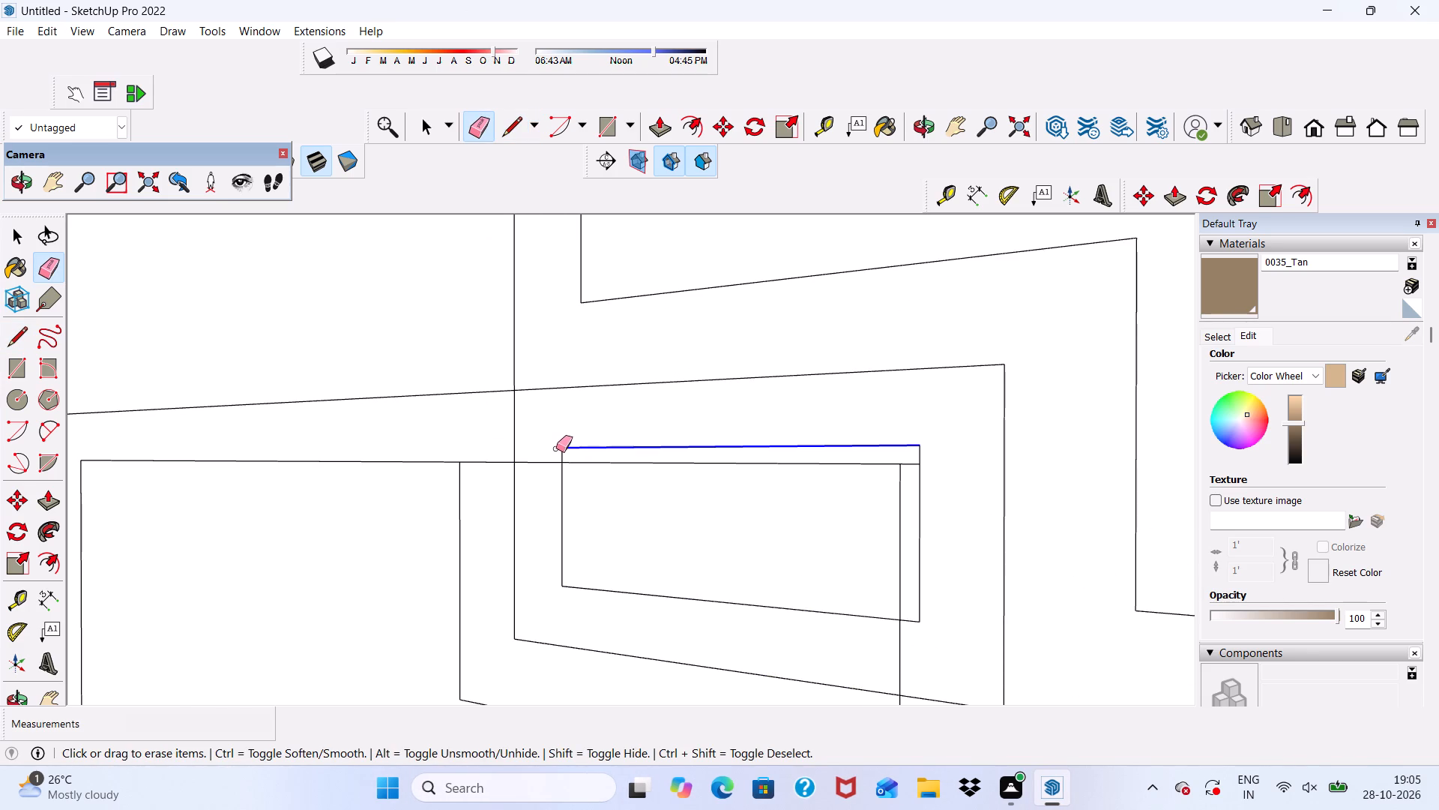
{"action": "left_click_drag", "start_coordinate": [558, 450], "coordinate": [565, 454]}
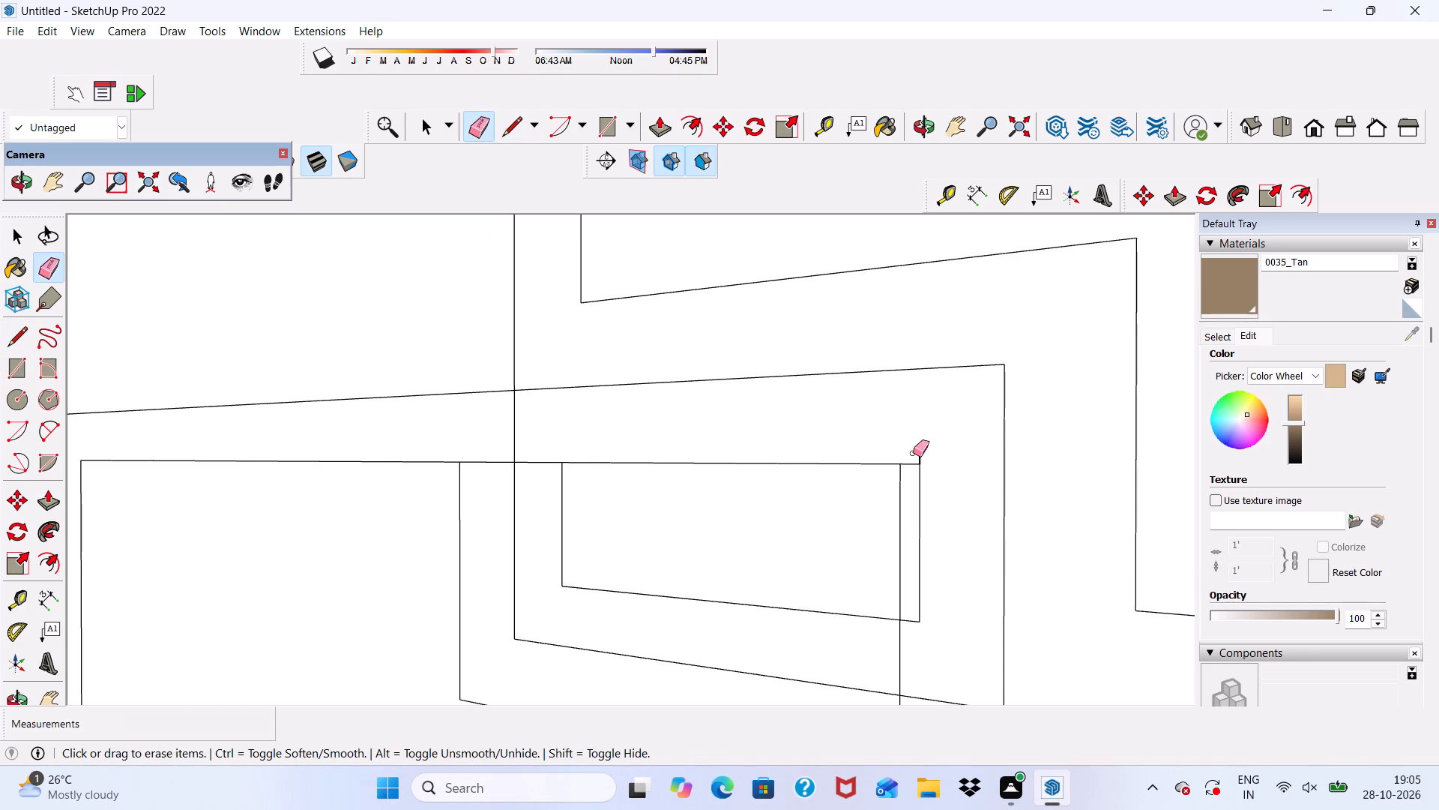
{"action": "left_click_drag", "start_coordinate": [913, 453], "coordinate": [923, 458]}
{"action": "scroll", "coordinate": [919, 454], "scroll_direction": "up", "scroll_amount": 4}
{"action": "scroll", "coordinate": [872, 374], "scroll_direction": "down", "scroll_amount": 7}
{"action": "middle_click_drag", "start_coordinate": [906, 469], "coordinate": [935, 508]}
{"action": "scroll", "coordinate": [913, 475], "scroll_direction": "up", "scroll_amount": 5}
{"action": "left_click_drag", "start_coordinate": [884, 426], "coordinate": [896, 481]}
{"action": "scroll", "coordinate": [876, 446], "scroll_direction": "down", "scroll_amount": 5}
{"action": "scroll", "coordinate": [924, 509], "scroll_direction": "up", "scroll_amount": 4}
{"action": "left_click_drag", "start_coordinate": [857, 582], "coordinate": [881, 586]}
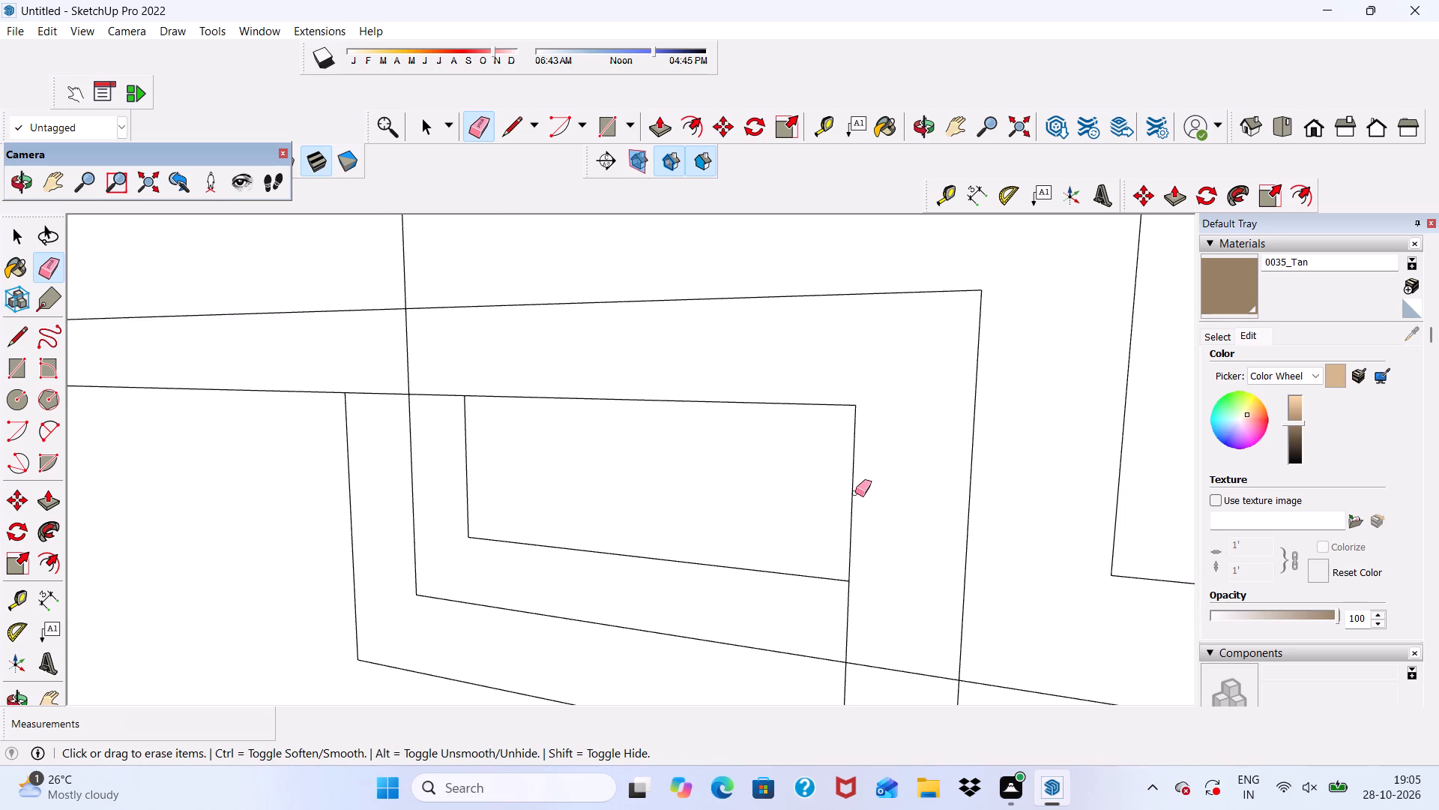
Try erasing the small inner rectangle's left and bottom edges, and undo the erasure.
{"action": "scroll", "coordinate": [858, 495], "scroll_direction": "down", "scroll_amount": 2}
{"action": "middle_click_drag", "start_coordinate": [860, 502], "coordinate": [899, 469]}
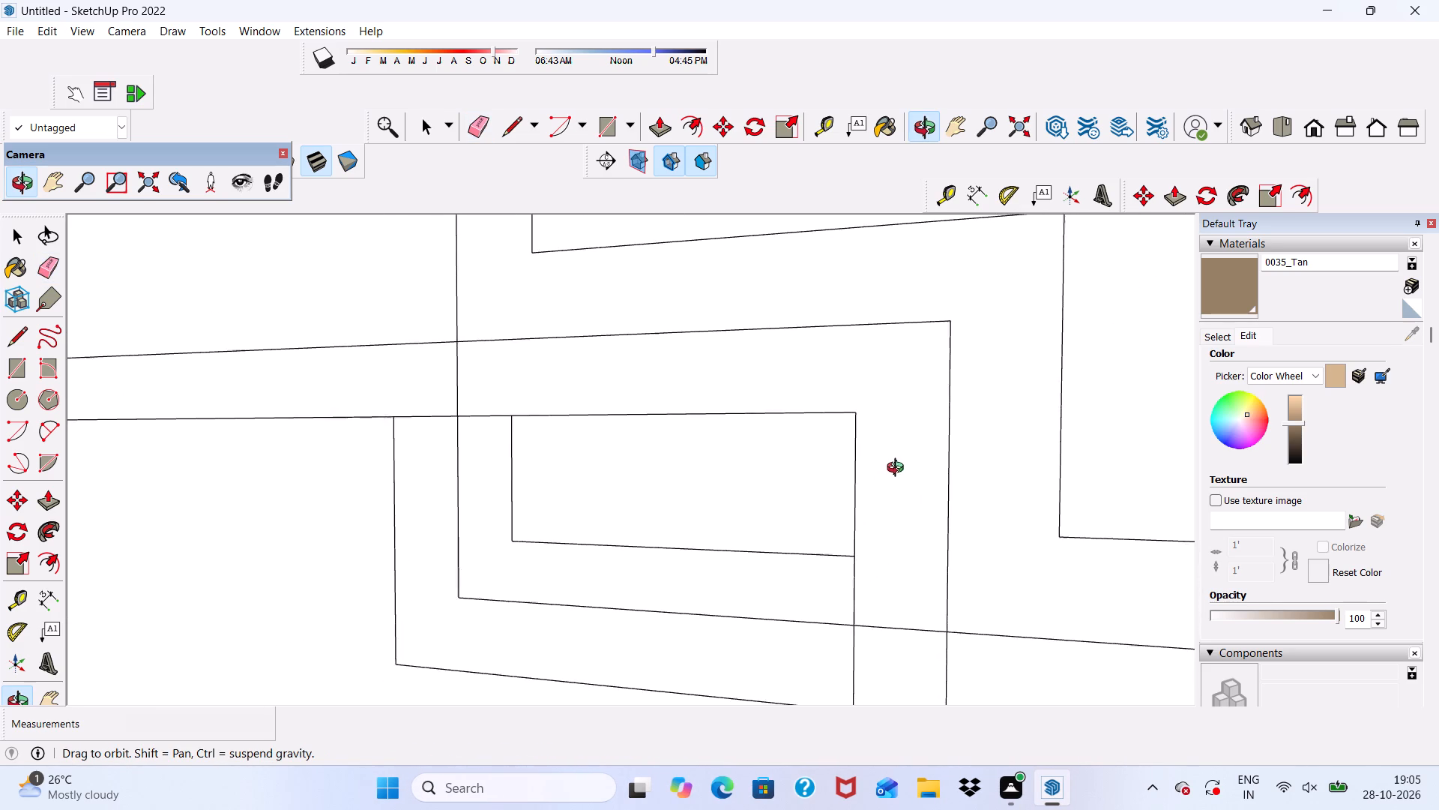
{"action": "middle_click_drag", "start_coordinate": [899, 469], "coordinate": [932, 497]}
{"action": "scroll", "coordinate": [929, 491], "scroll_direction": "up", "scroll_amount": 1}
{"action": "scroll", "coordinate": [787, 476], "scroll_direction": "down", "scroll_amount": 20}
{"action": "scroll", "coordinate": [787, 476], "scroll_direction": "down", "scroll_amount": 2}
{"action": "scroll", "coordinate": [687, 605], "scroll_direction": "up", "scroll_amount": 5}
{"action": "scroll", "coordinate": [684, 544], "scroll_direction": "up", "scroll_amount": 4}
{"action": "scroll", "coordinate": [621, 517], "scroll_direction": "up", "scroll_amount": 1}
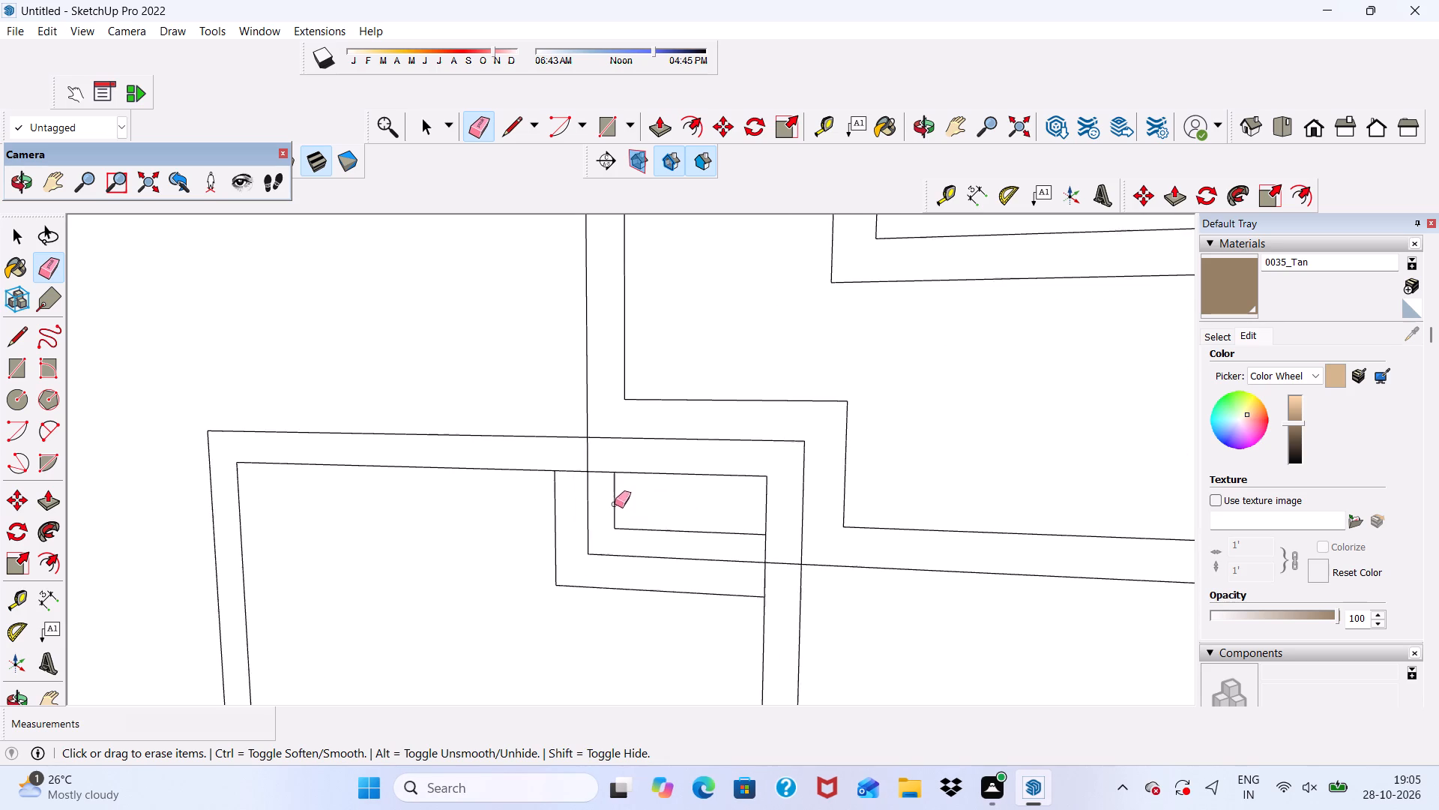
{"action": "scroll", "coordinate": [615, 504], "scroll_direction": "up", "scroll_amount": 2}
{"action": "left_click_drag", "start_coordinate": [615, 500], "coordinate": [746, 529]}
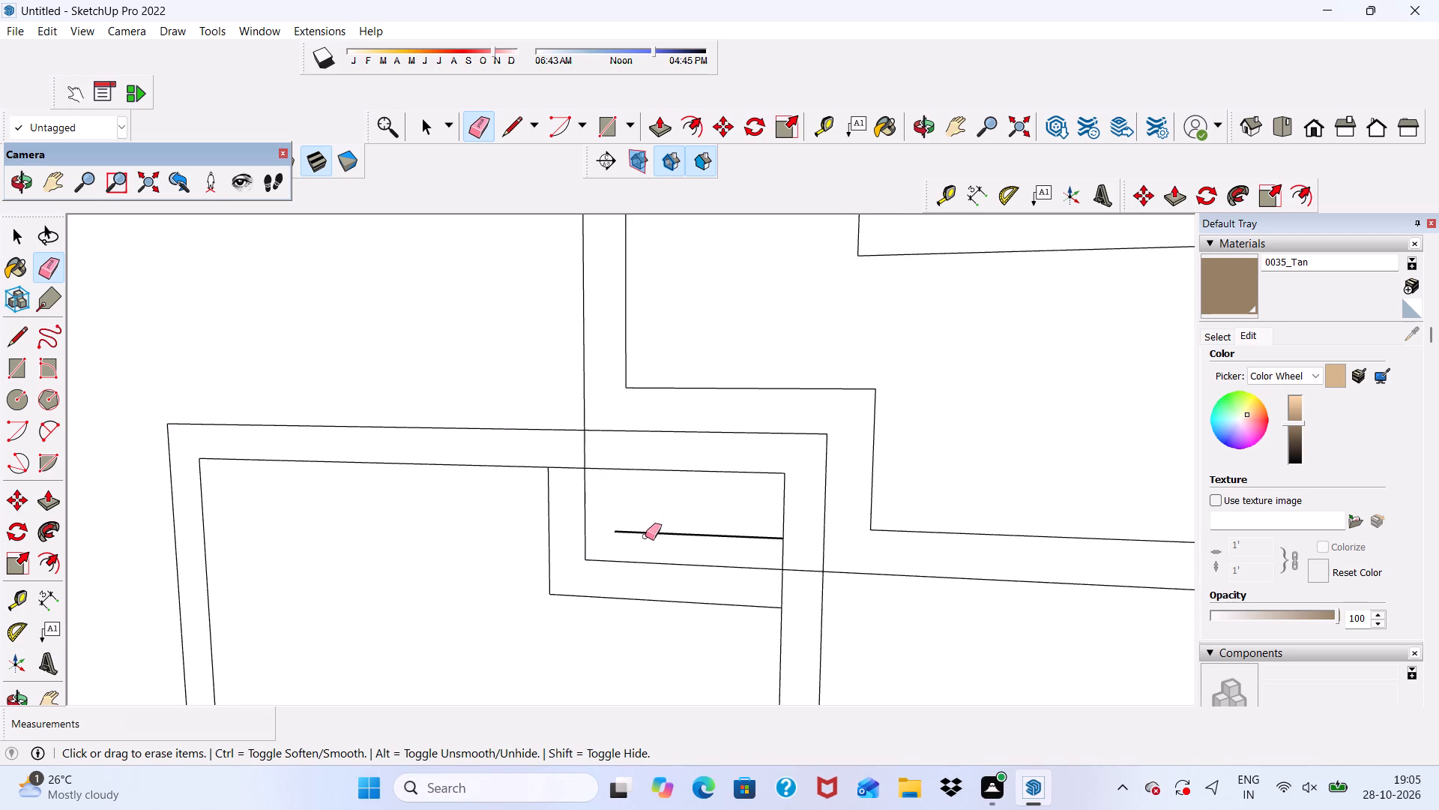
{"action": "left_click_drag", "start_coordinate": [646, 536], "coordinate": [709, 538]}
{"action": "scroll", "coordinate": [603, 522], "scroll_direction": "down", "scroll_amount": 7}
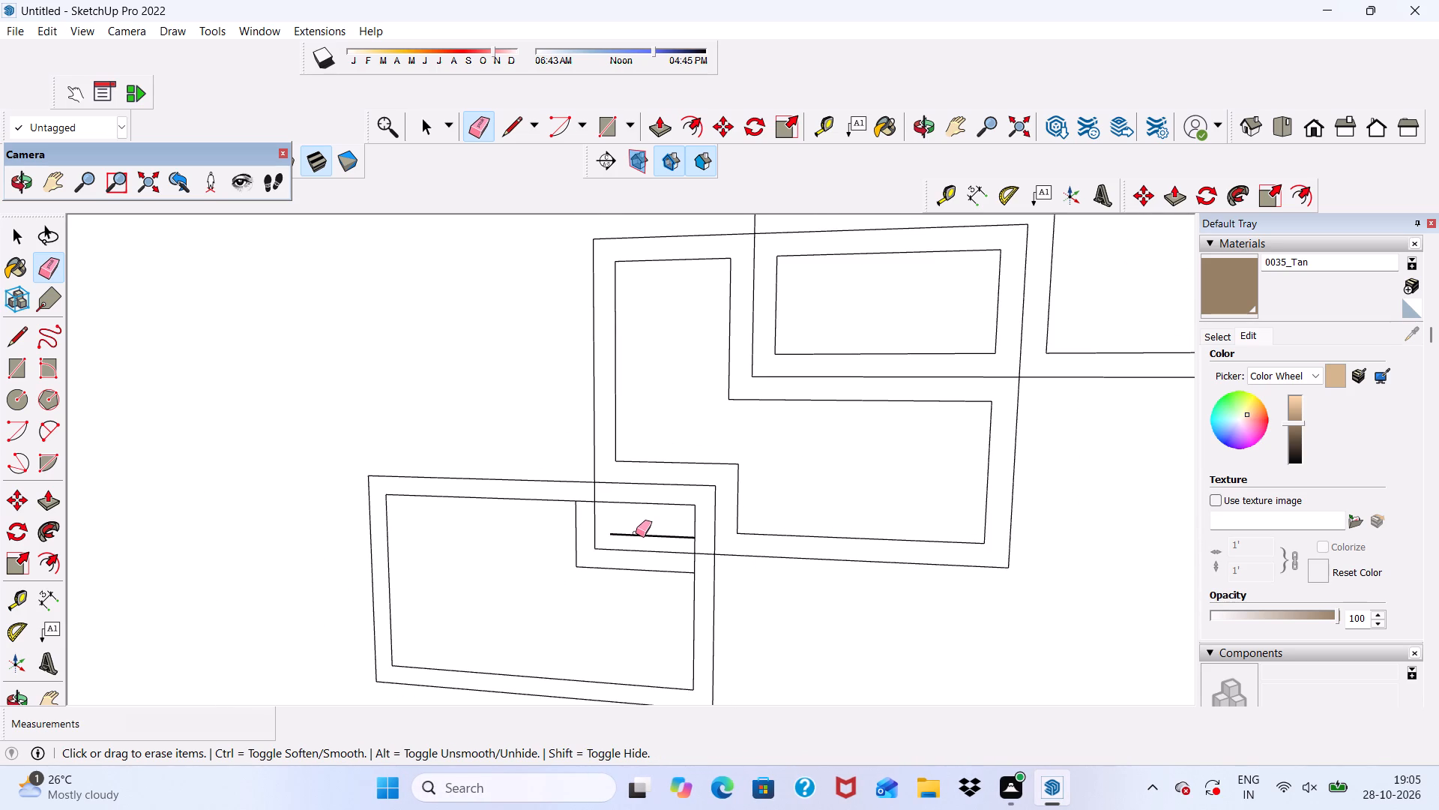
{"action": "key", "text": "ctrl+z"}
Erase the vertical and horizontal notch edges of the lowest rectangle's inner outline around the overlap.
{"action": "scroll", "coordinate": [560, 545], "scroll_direction": "up", "scroll_amount": 1}
{"action": "left_click_drag", "start_coordinate": [579, 527], "coordinate": [581, 549]}
{"action": "left_click_drag", "start_coordinate": [587, 563], "coordinate": [616, 578]}
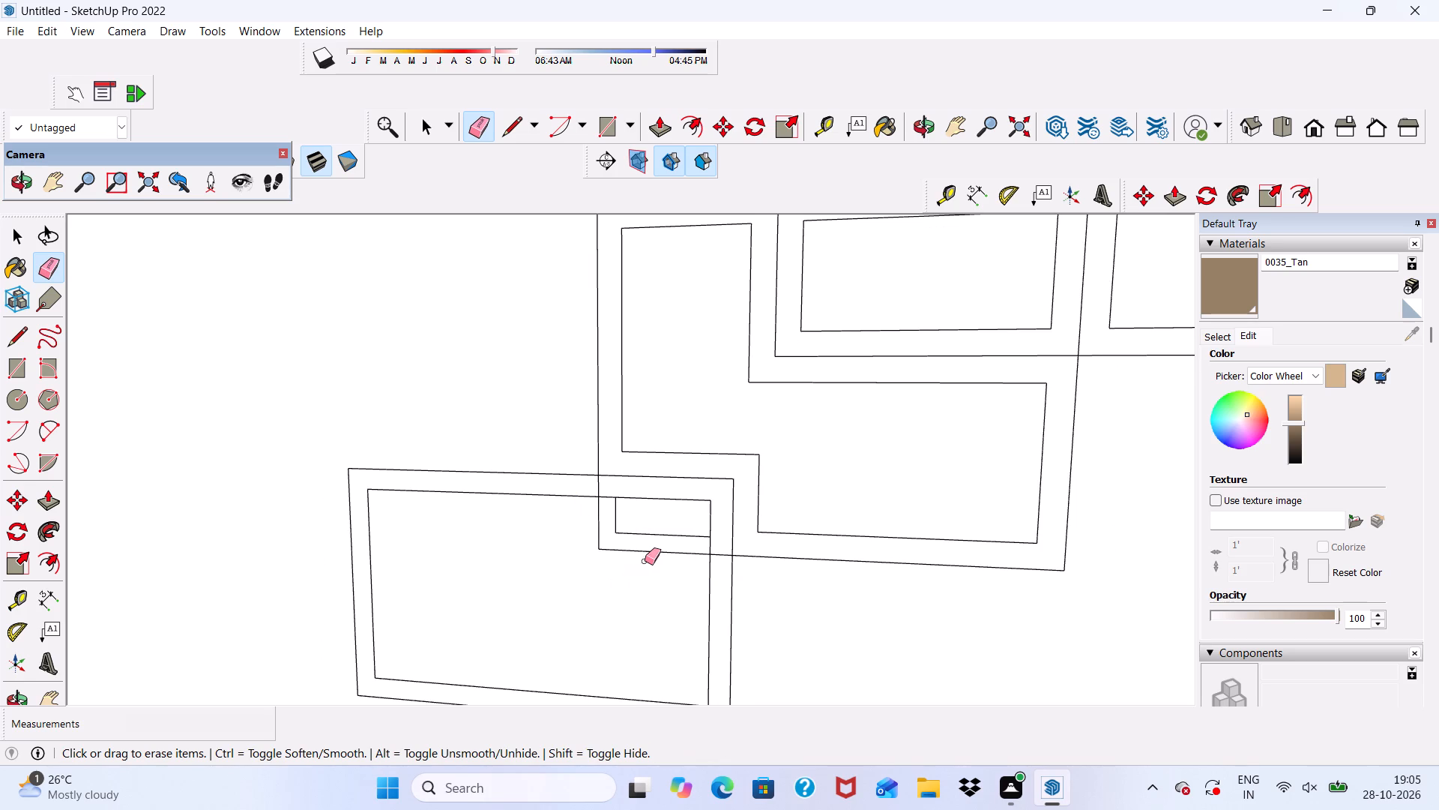
{"action": "key", "text": "space"}
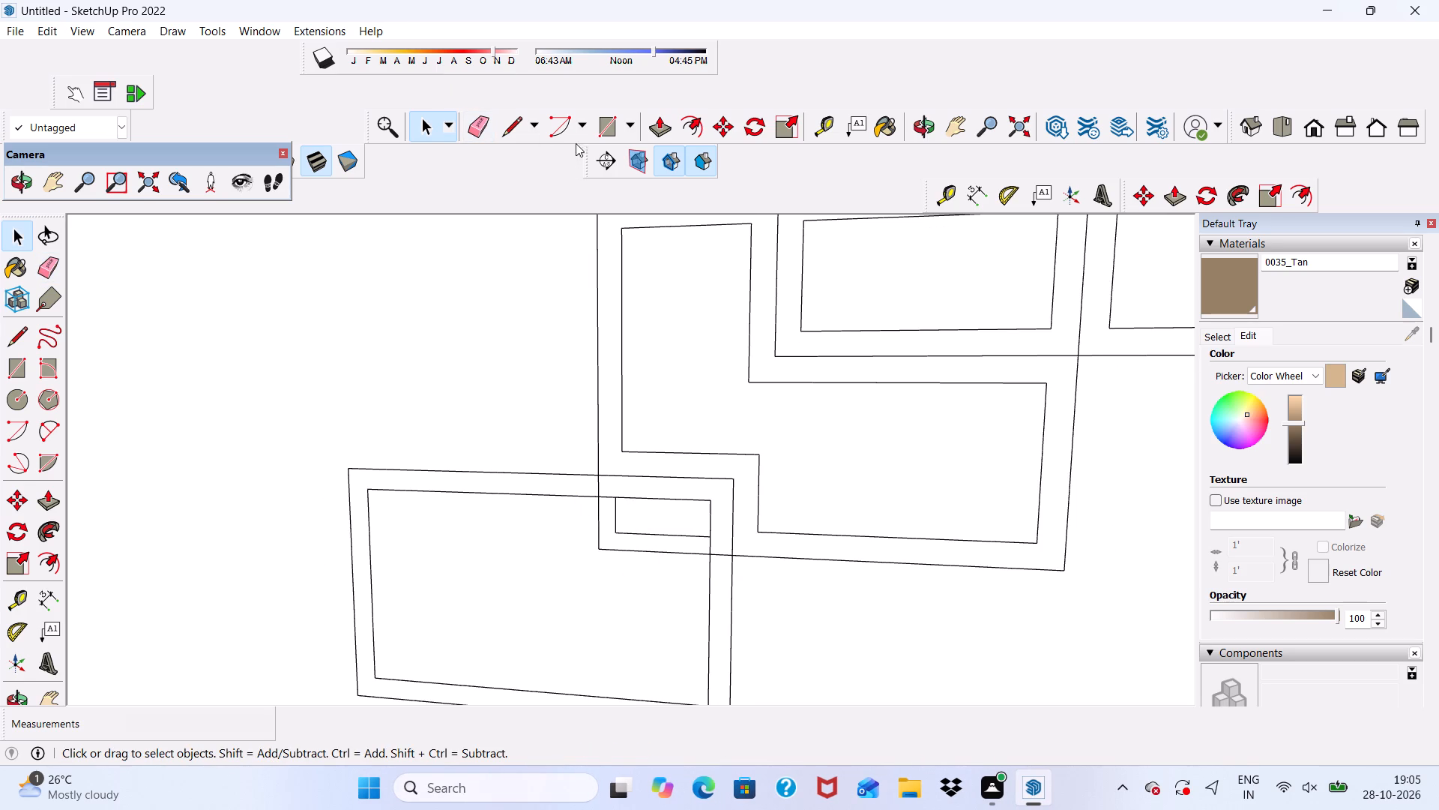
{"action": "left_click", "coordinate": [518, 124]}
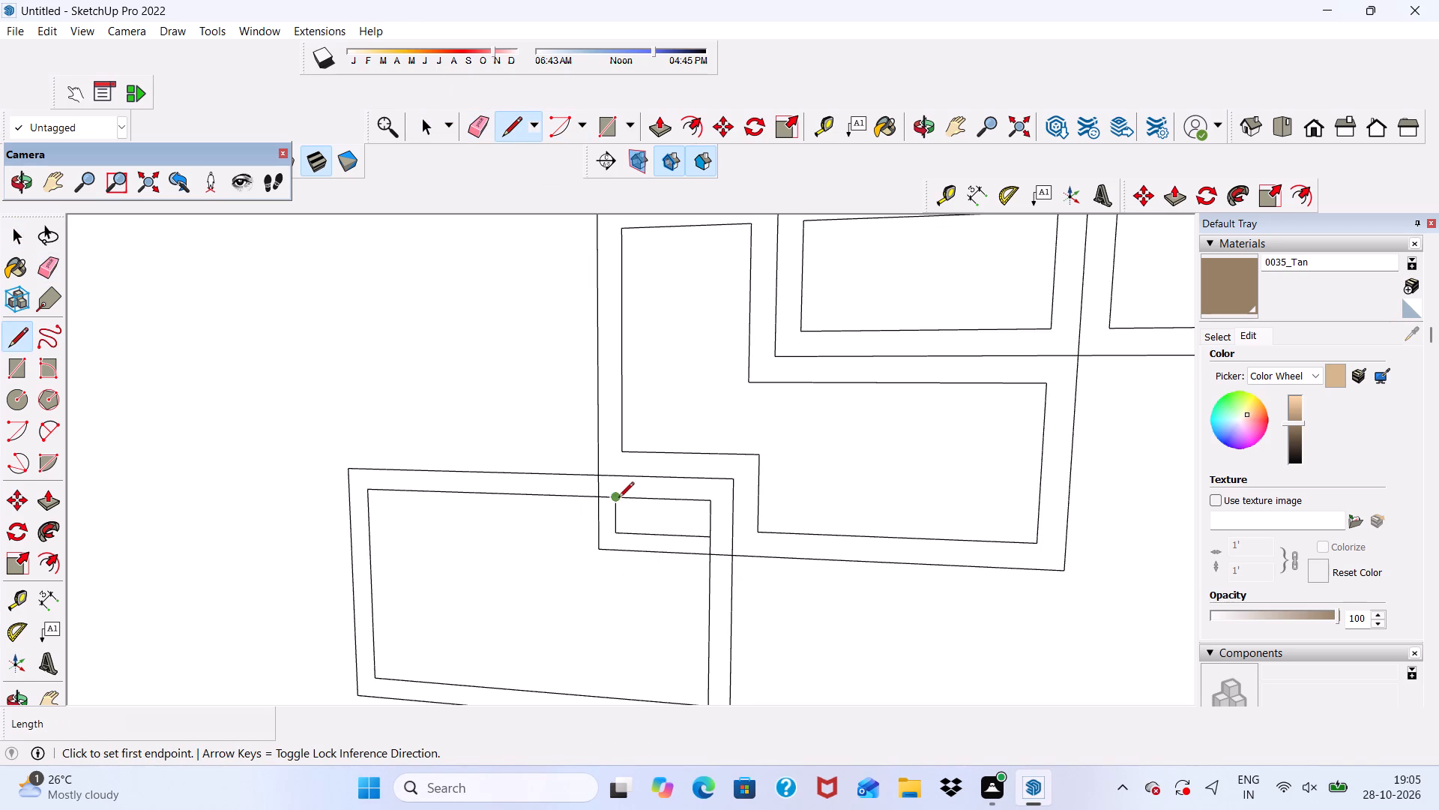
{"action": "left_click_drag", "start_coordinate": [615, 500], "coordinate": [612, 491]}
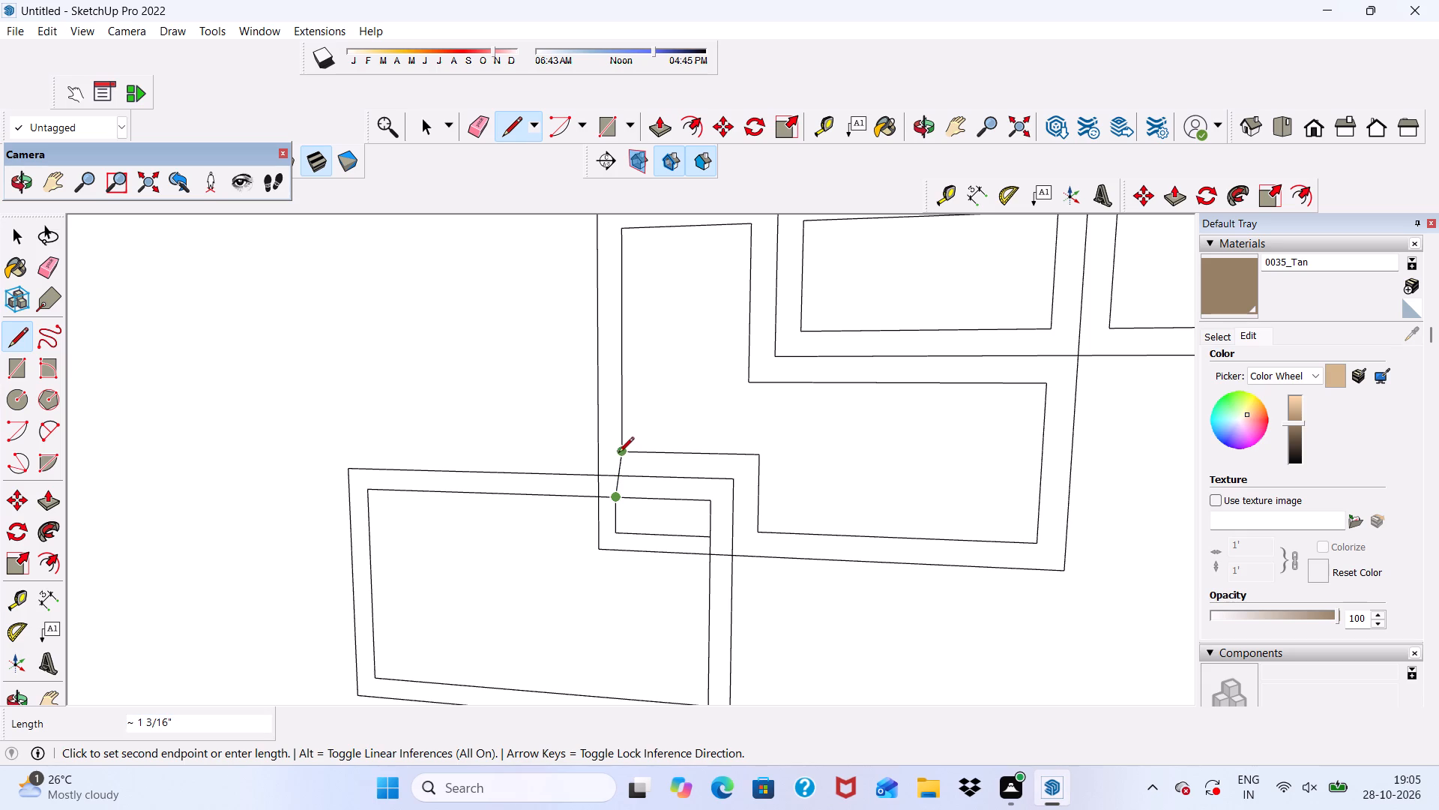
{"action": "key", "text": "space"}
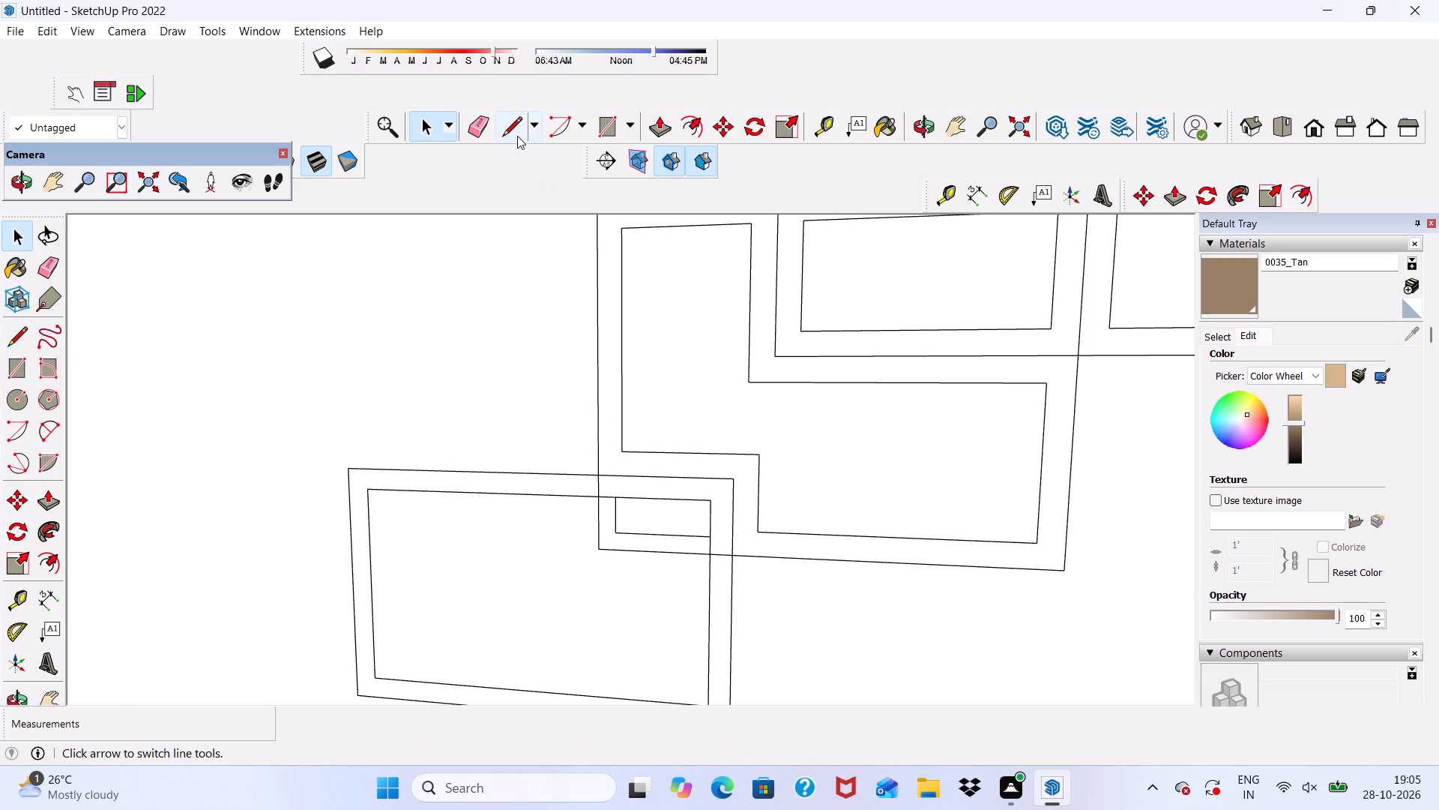
Draw a vertical line about 2 1/8" long from the middle rectangle's inner lower-left corner down to the small inner rectangle's bottom edge.
{"action": "left_click_drag", "start_coordinate": [507, 124], "coordinate": [519, 135]}
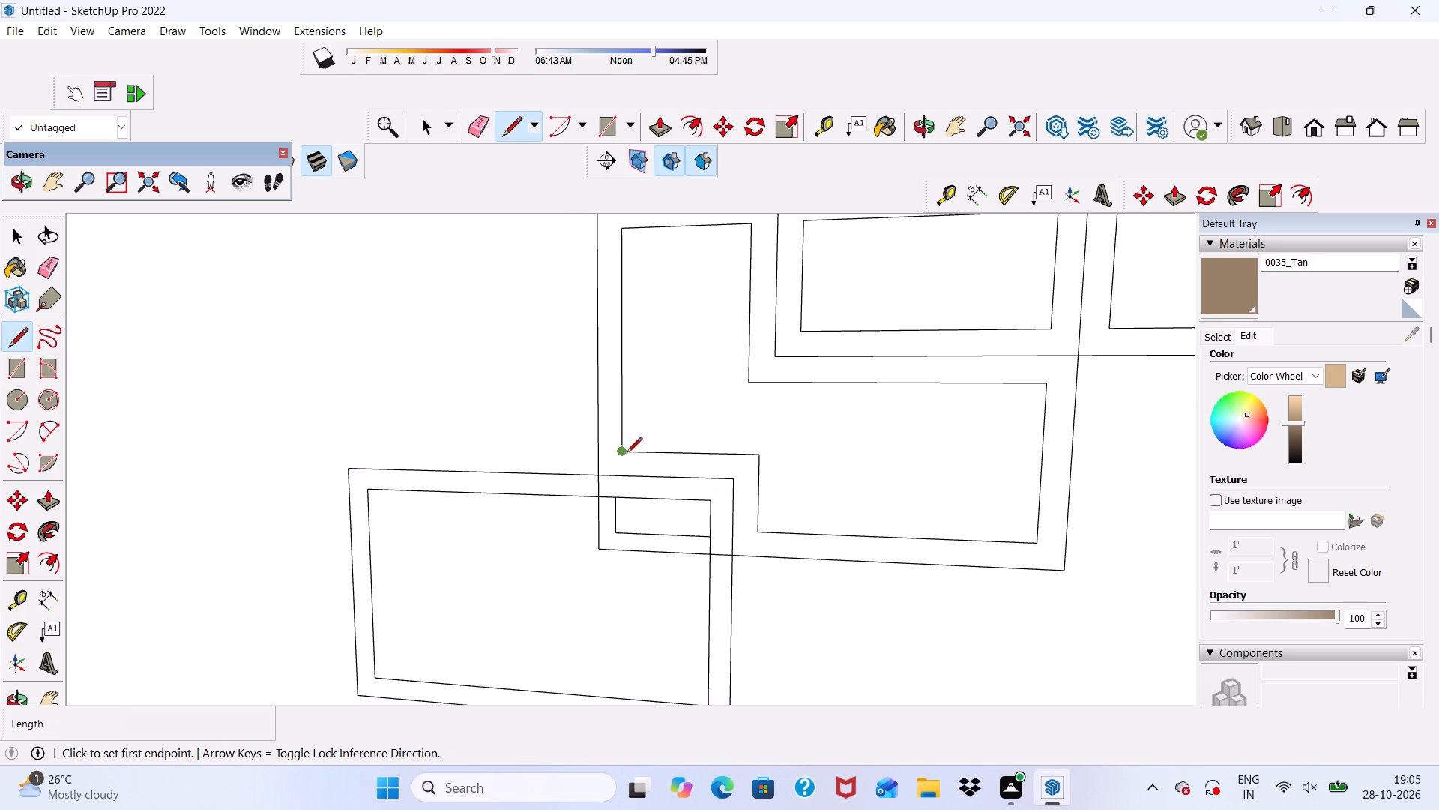
{"action": "left_click", "coordinate": [625, 454]}
{"action": "scroll", "coordinate": [632, 536], "scroll_direction": "up", "scroll_amount": 6}
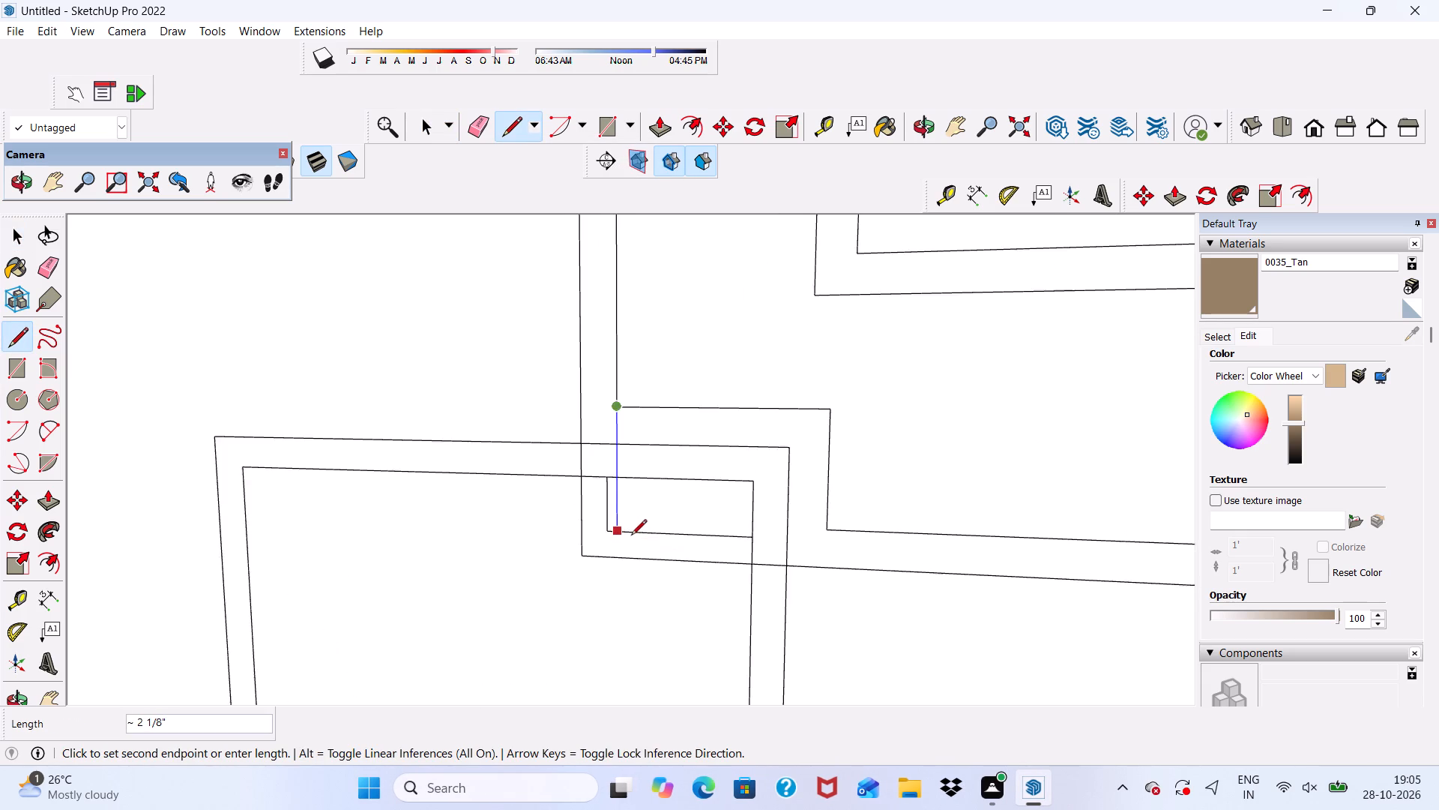
{"action": "scroll", "coordinate": [631, 536], "scroll_direction": "up", "scroll_amount": 2}
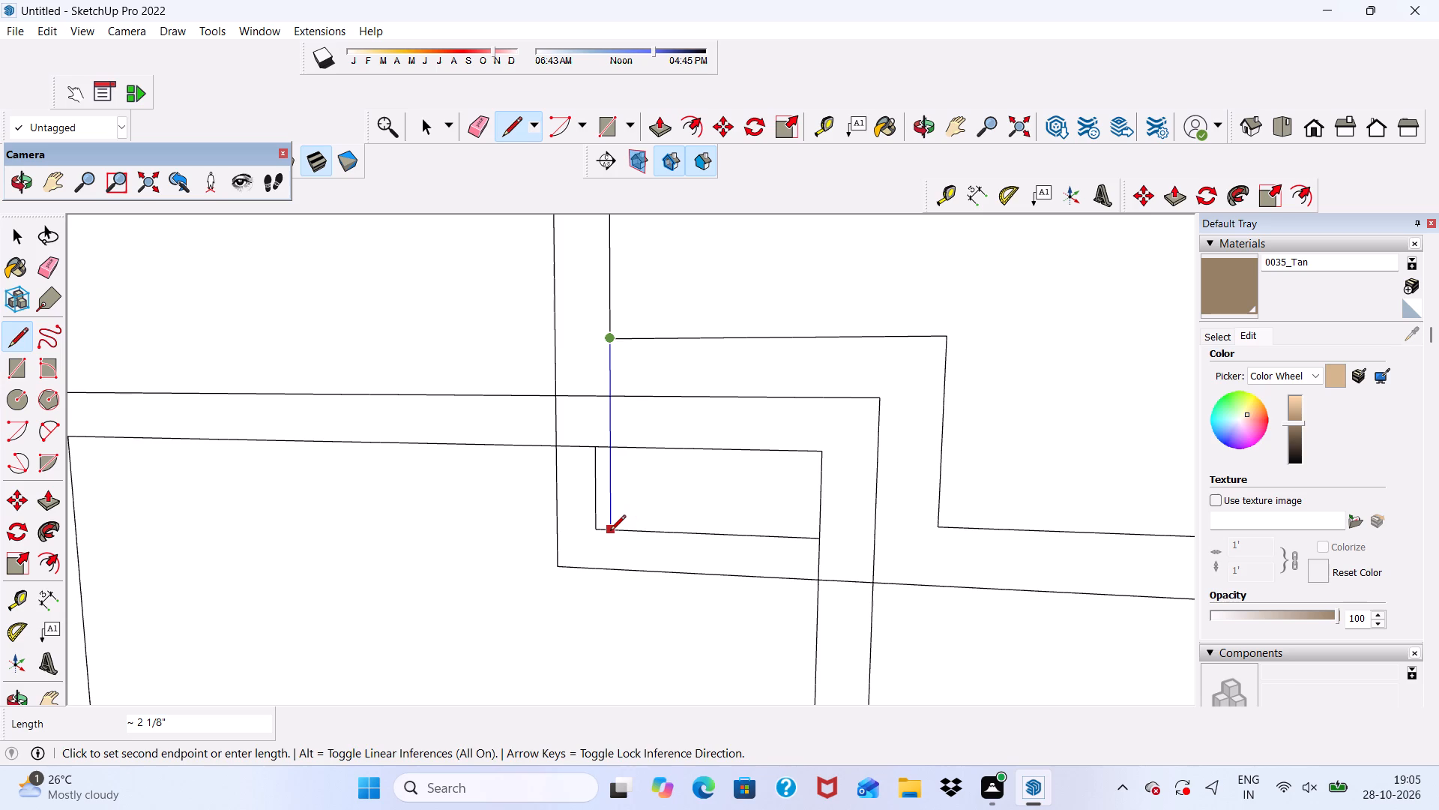
{"action": "left_click", "coordinate": [611, 533]}
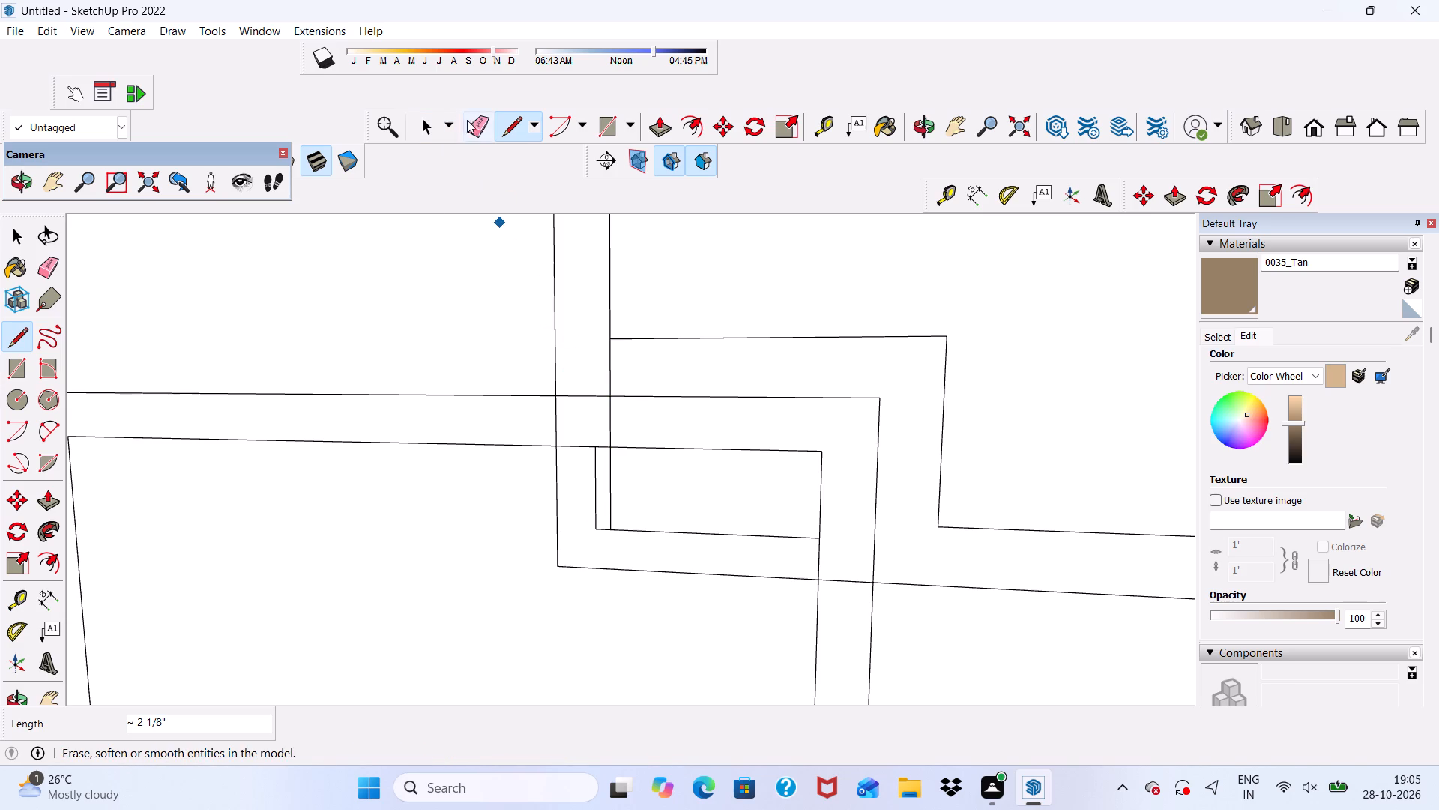
Erase the small inner rectangle's old left edge and the horizontal stub protruding past its new lower-left corner.
{"action": "left_click", "coordinate": [476, 120]}
{"action": "scroll", "coordinate": [654, 498], "scroll_direction": "up", "scroll_amount": 1}
{"action": "left_click_drag", "start_coordinate": [590, 457], "coordinate": [594, 472]}
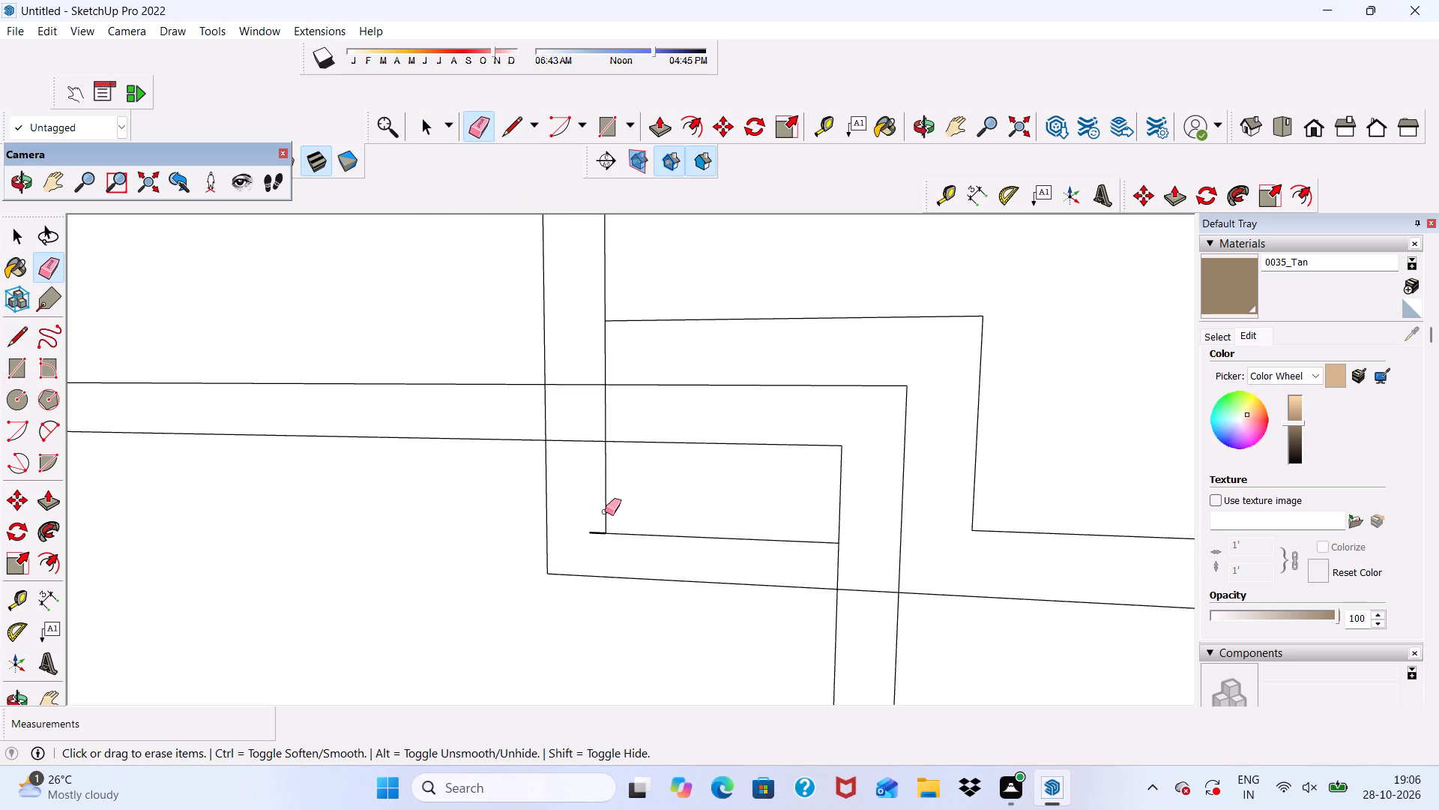
{"action": "left_click_drag", "start_coordinate": [598, 529], "coordinate": [594, 538]}
Erase the middle and lowest rectangles' edge segments inside the area where their frame bands cross on the lowest rectangle's top side.
{"action": "scroll", "coordinate": [588, 466], "scroll_direction": "up", "scroll_amount": 2}
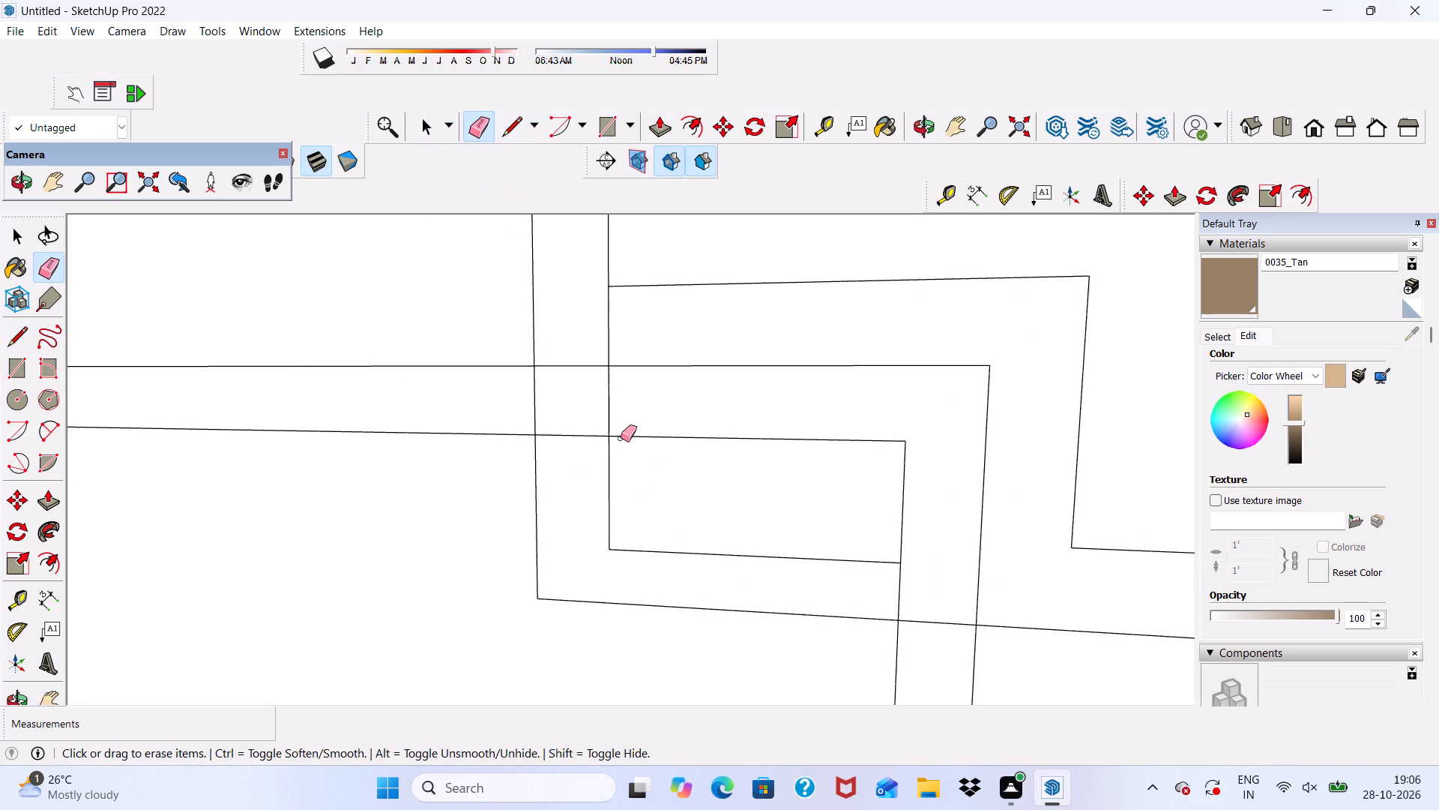
{"action": "scroll", "coordinate": [621, 438], "scroll_direction": "up", "scroll_amount": 1}
{"action": "scroll", "coordinate": [494, 382], "scroll_direction": "up", "scroll_amount": 2}
{"action": "left_click_drag", "start_coordinate": [491, 383], "coordinate": [581, 394]}
{"action": "left_click_drag", "start_coordinate": [583, 394], "coordinate": [649, 394]}
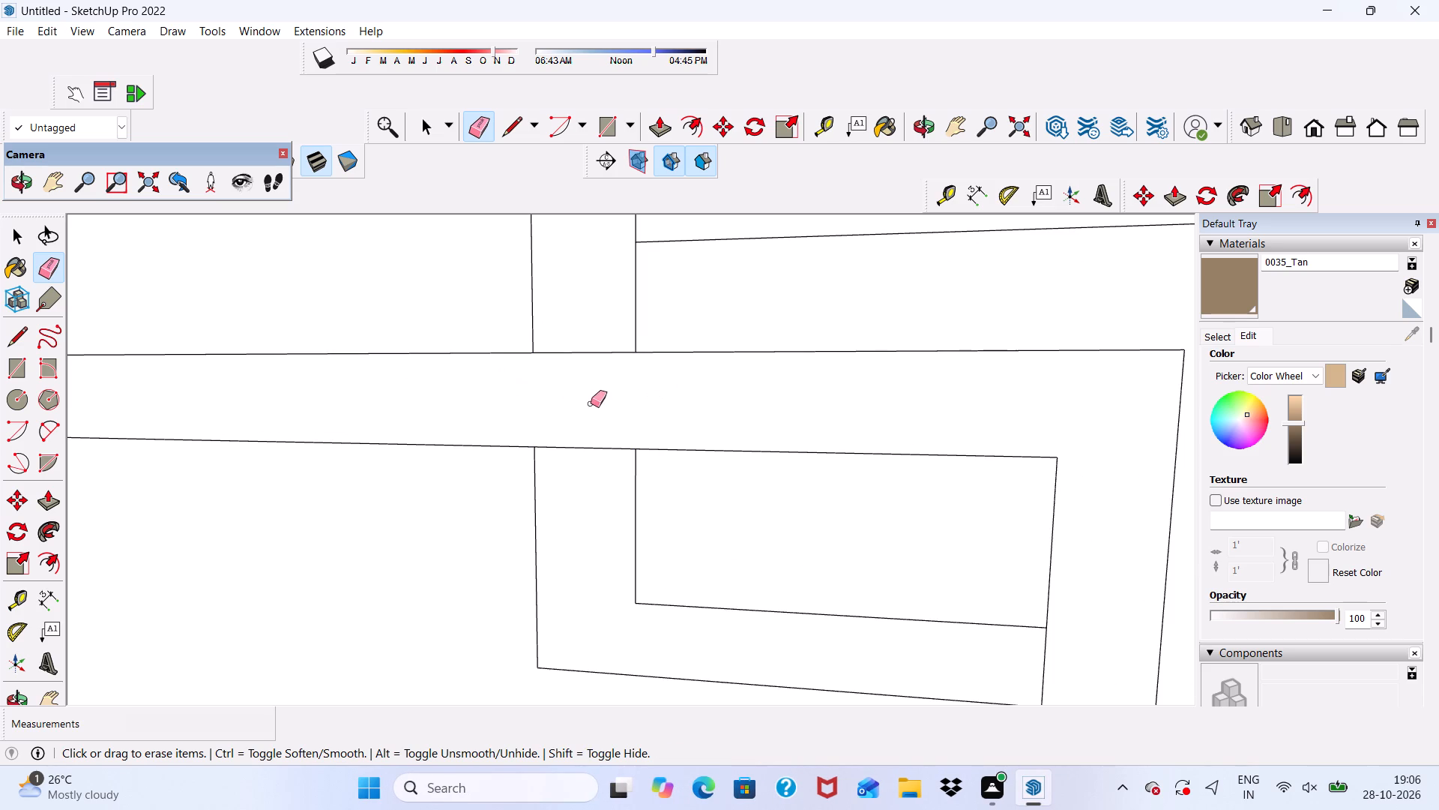
{"action": "left_click_drag", "start_coordinate": [589, 420], "coordinate": [586, 454]}
{"action": "left_click_drag", "start_coordinate": [568, 316], "coordinate": [582, 355]}
{"action": "scroll", "coordinate": [565, 338], "scroll_direction": "down", "scroll_amount": 9}
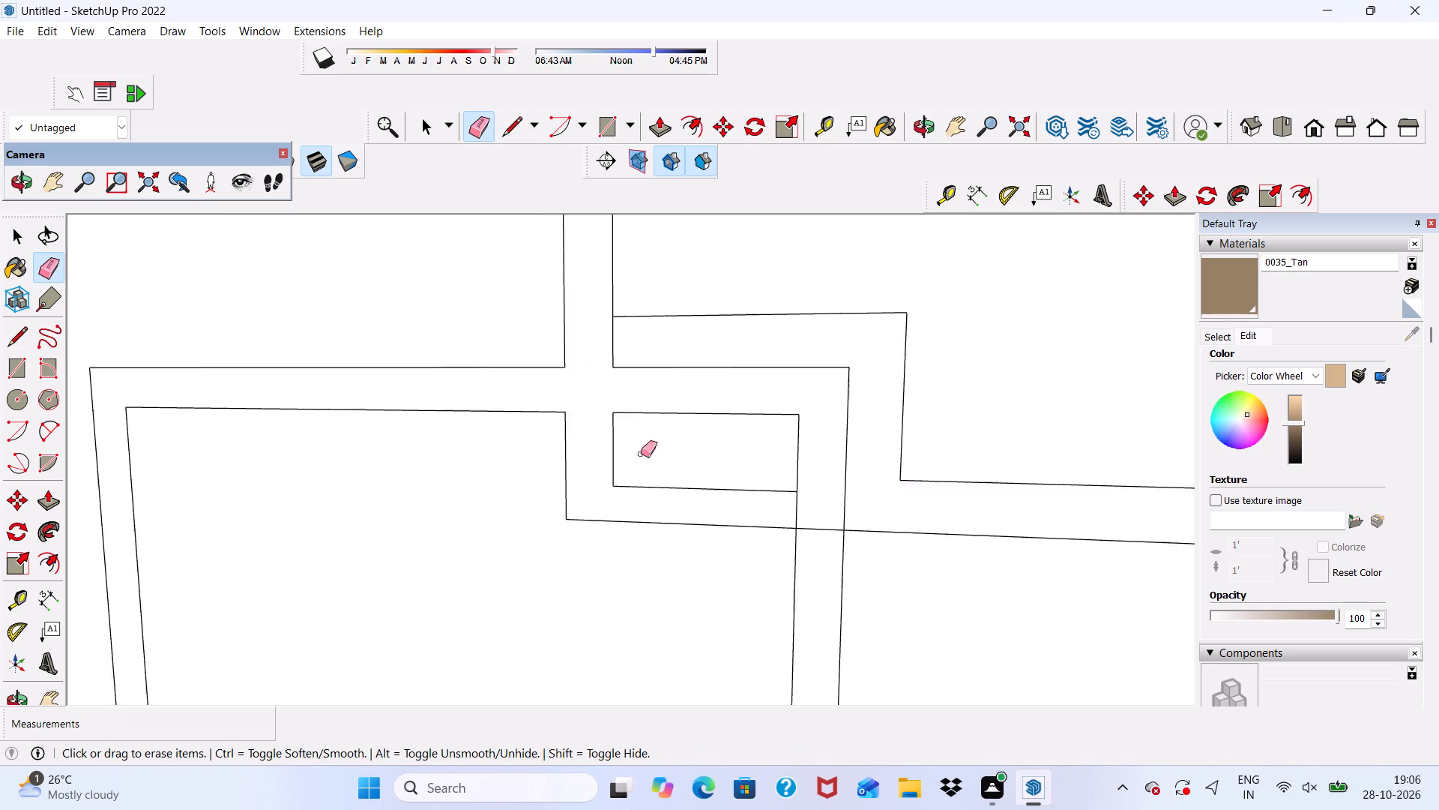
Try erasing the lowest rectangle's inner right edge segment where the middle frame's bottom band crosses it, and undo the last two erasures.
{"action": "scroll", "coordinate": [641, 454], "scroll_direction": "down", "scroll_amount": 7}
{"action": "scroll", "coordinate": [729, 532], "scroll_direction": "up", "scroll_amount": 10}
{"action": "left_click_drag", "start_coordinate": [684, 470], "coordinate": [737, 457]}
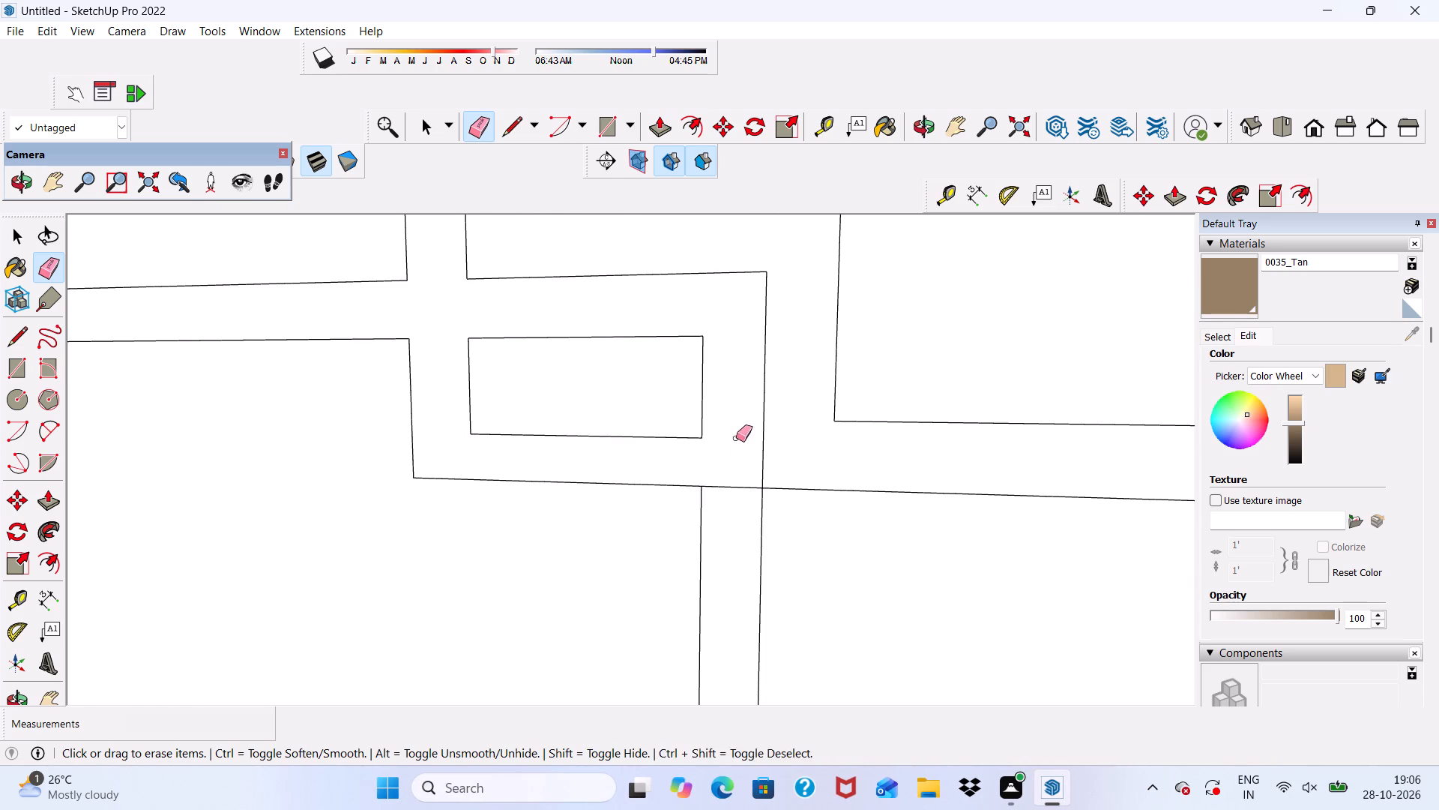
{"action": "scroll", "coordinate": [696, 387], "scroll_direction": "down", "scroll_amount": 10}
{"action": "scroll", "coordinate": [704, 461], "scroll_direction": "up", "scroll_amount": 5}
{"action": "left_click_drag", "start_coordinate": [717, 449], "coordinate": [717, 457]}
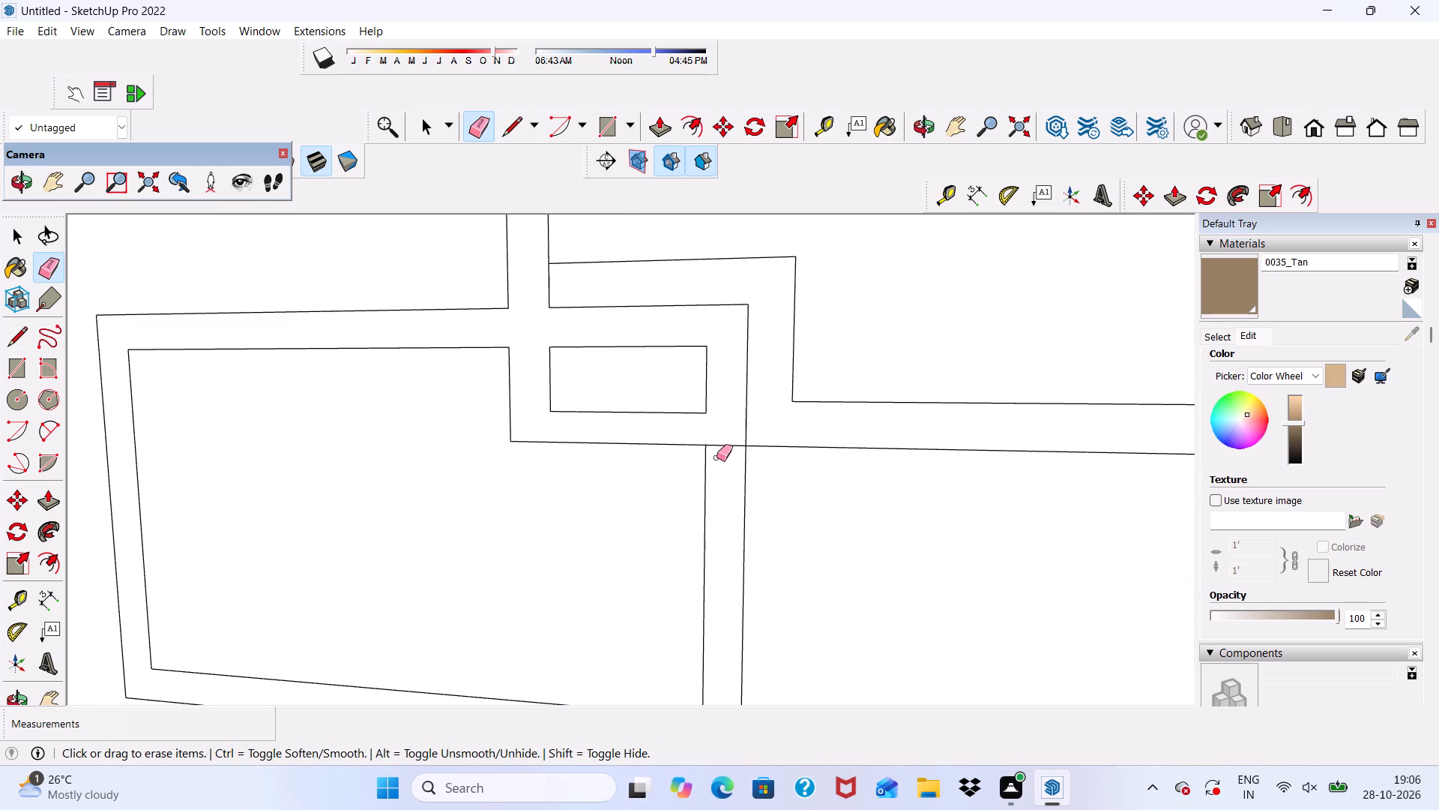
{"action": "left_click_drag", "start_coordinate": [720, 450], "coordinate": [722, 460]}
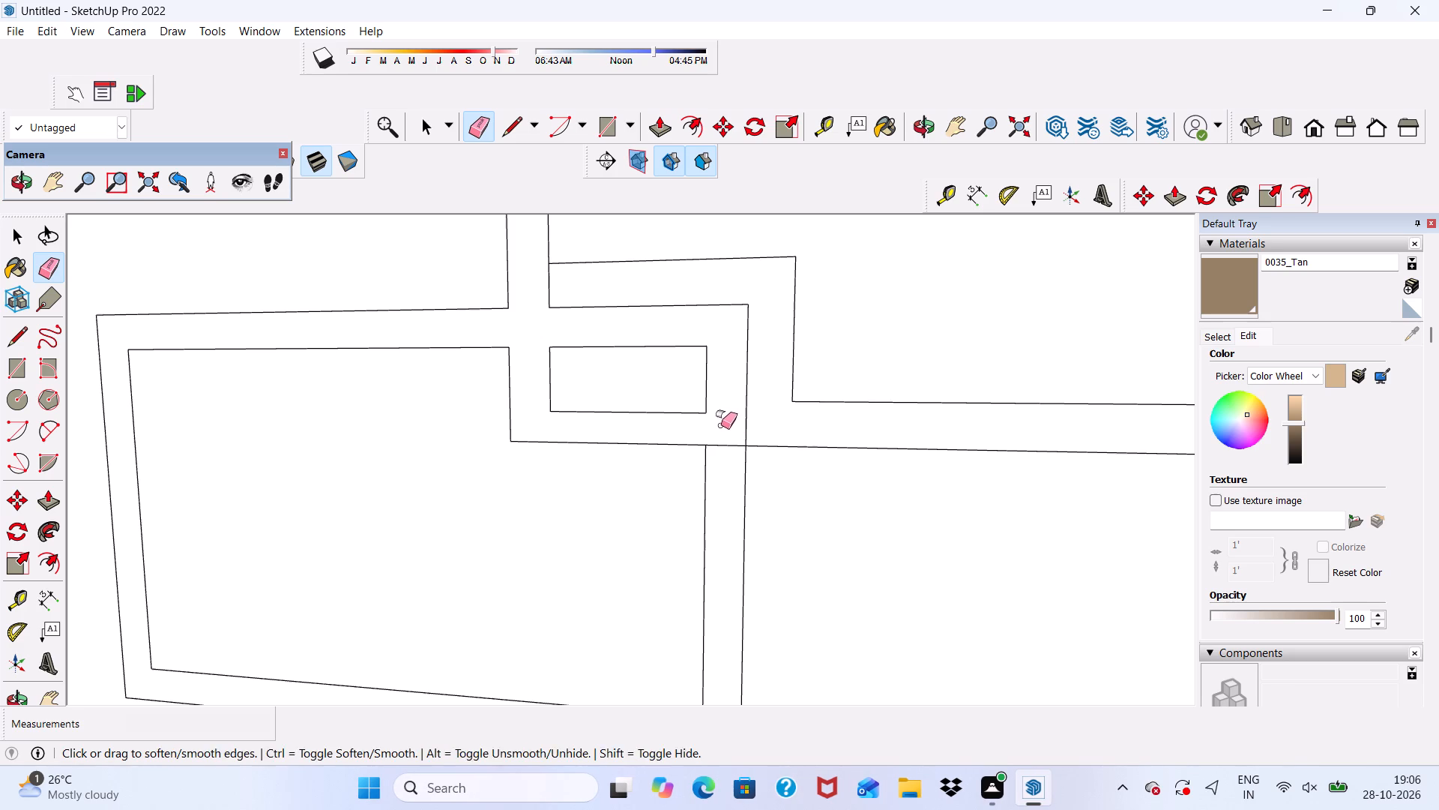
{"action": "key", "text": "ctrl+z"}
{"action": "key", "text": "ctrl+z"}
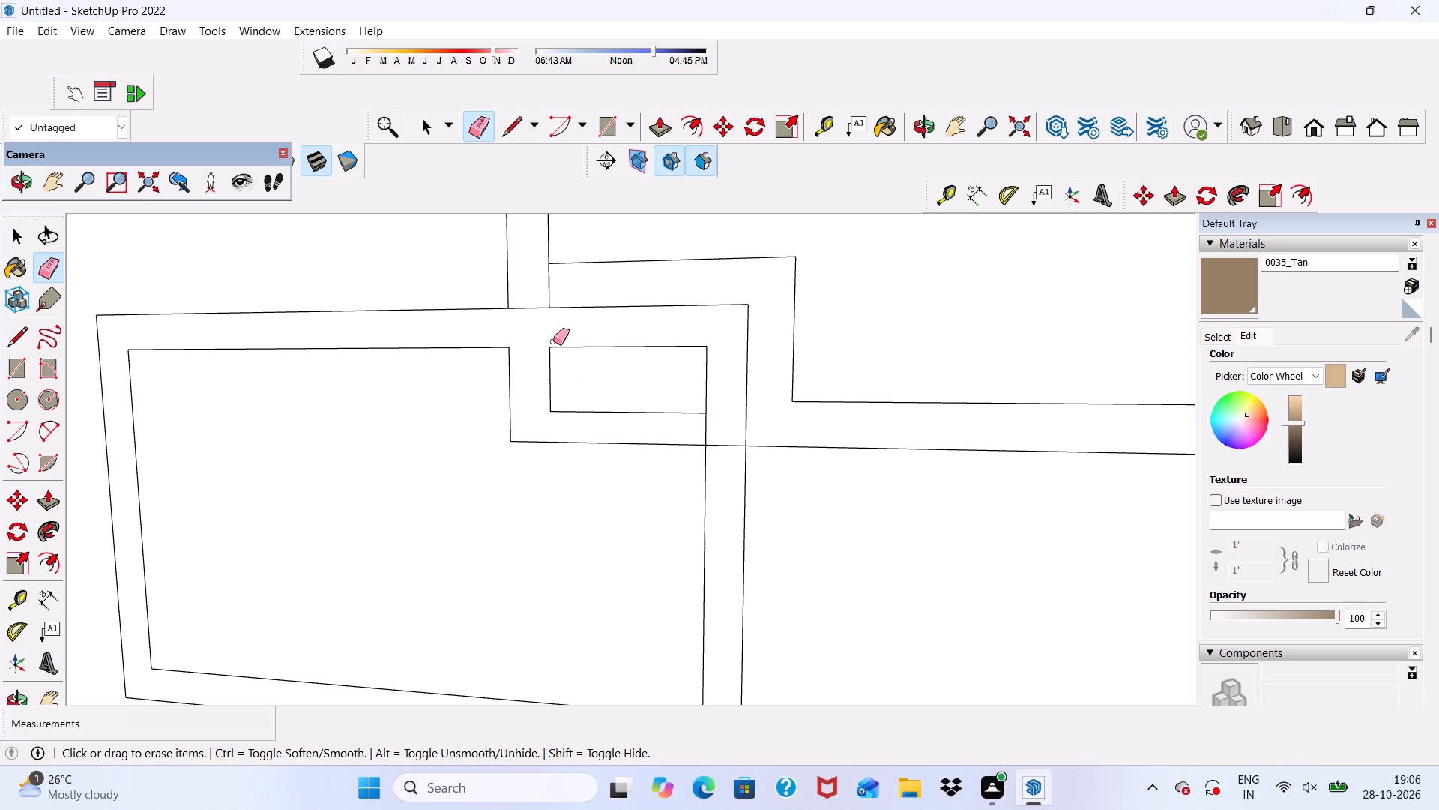
Erase the lowest rectangle's top edge segment at the upper crossing and the inner right and horizontal band segments at the right crossing.
{"action": "left_click", "coordinate": [520, 306]}
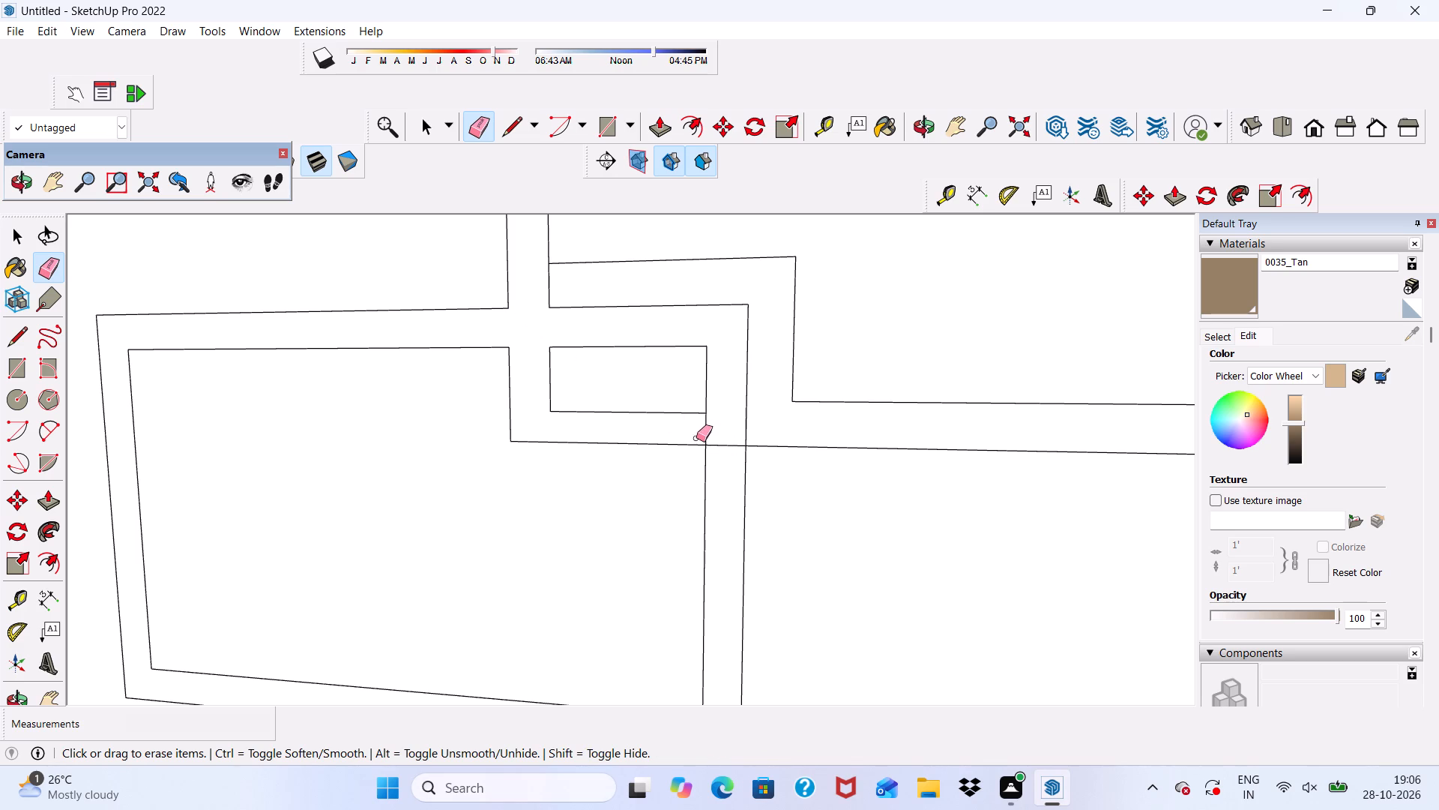
{"action": "scroll", "coordinate": [696, 438], "scroll_direction": "up", "scroll_amount": 6}
{"action": "left_click_drag", "start_coordinate": [695, 433], "coordinate": [713, 431]}
{"action": "left_click_drag", "start_coordinate": [713, 431], "coordinate": [727, 451]}
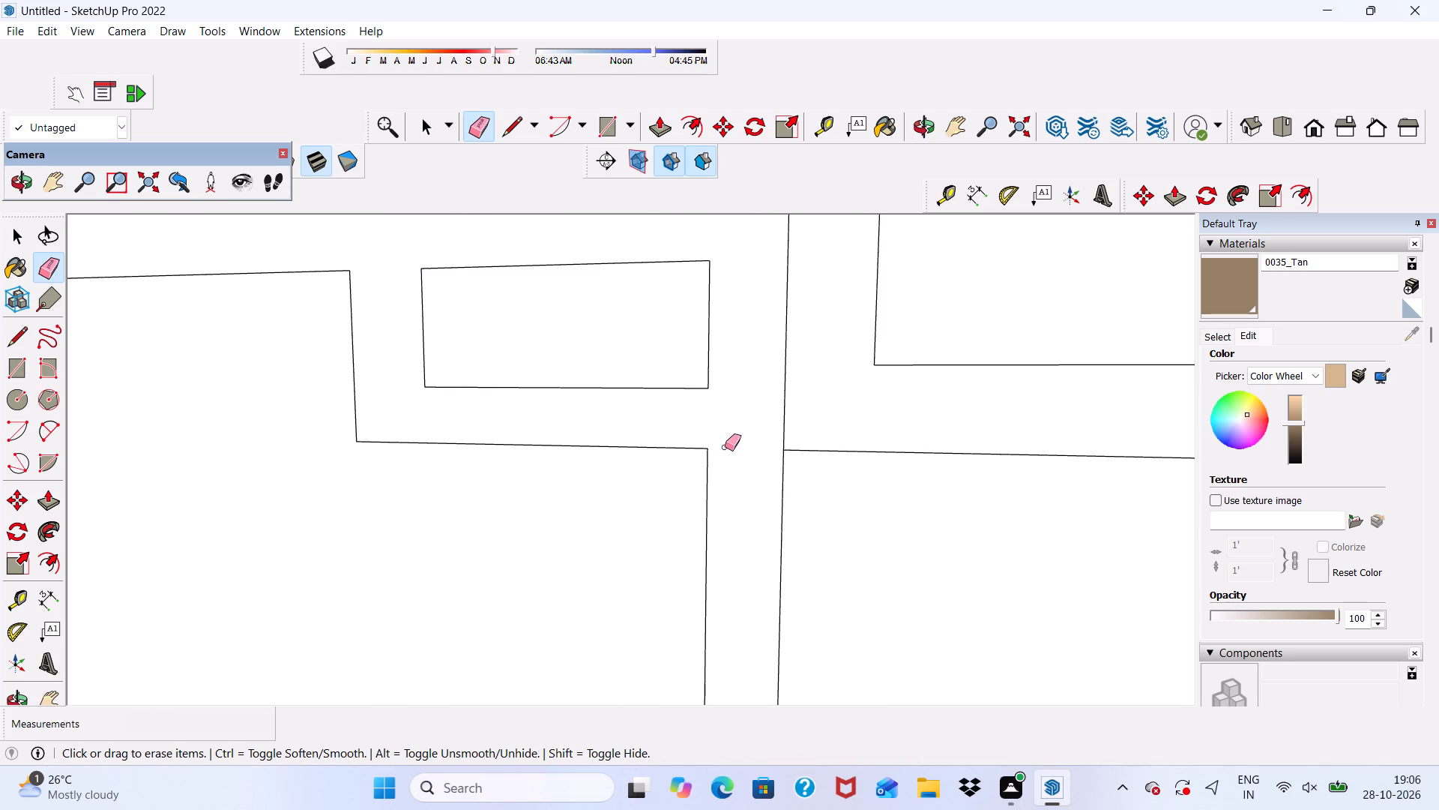
Draw two horizontal lines from the small inner rectangle's lower-right corner and the notch corner below it to the lowest rectangle's outer right edge.
{"action": "left_click", "coordinate": [521, 115]}
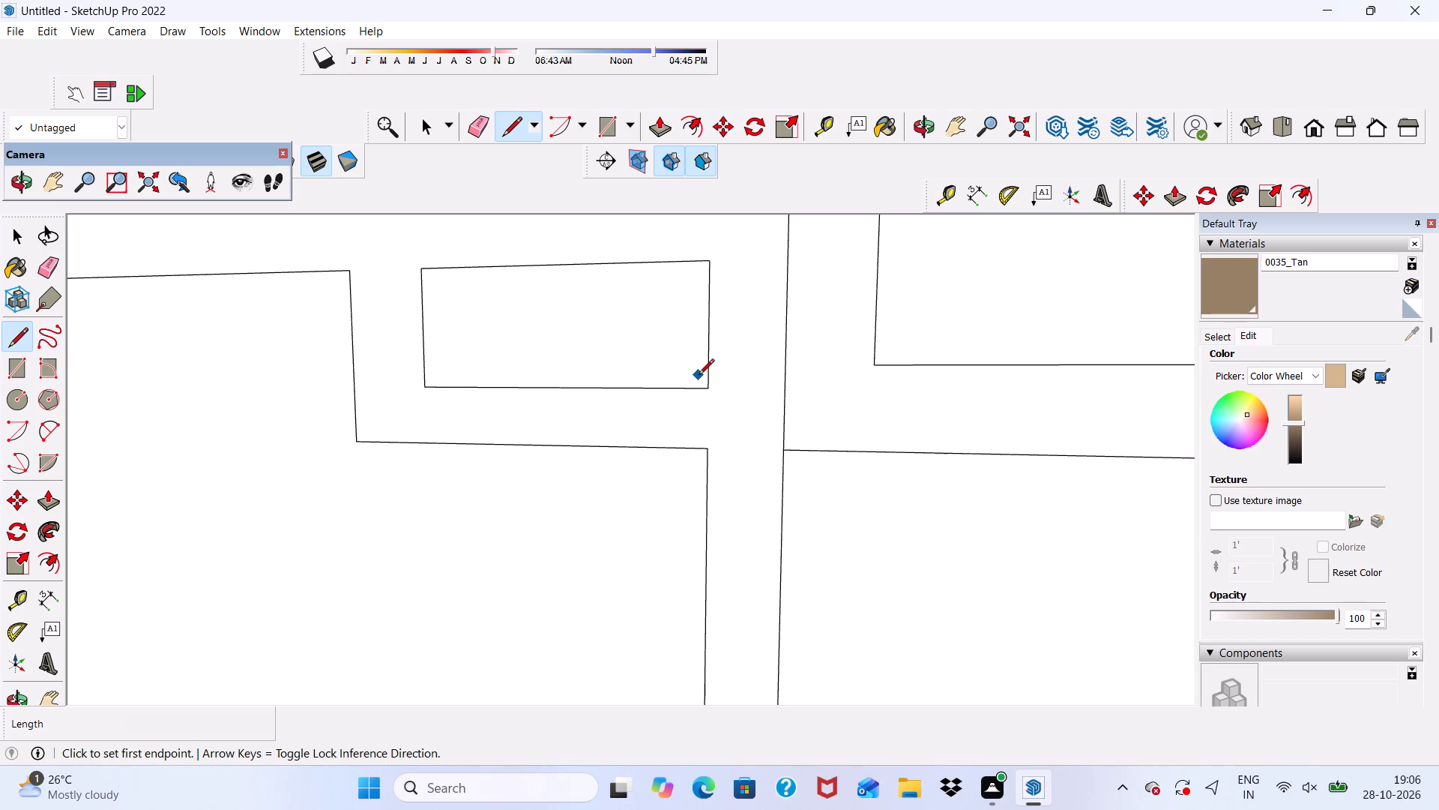
{"action": "left_click", "coordinate": [708, 388]}
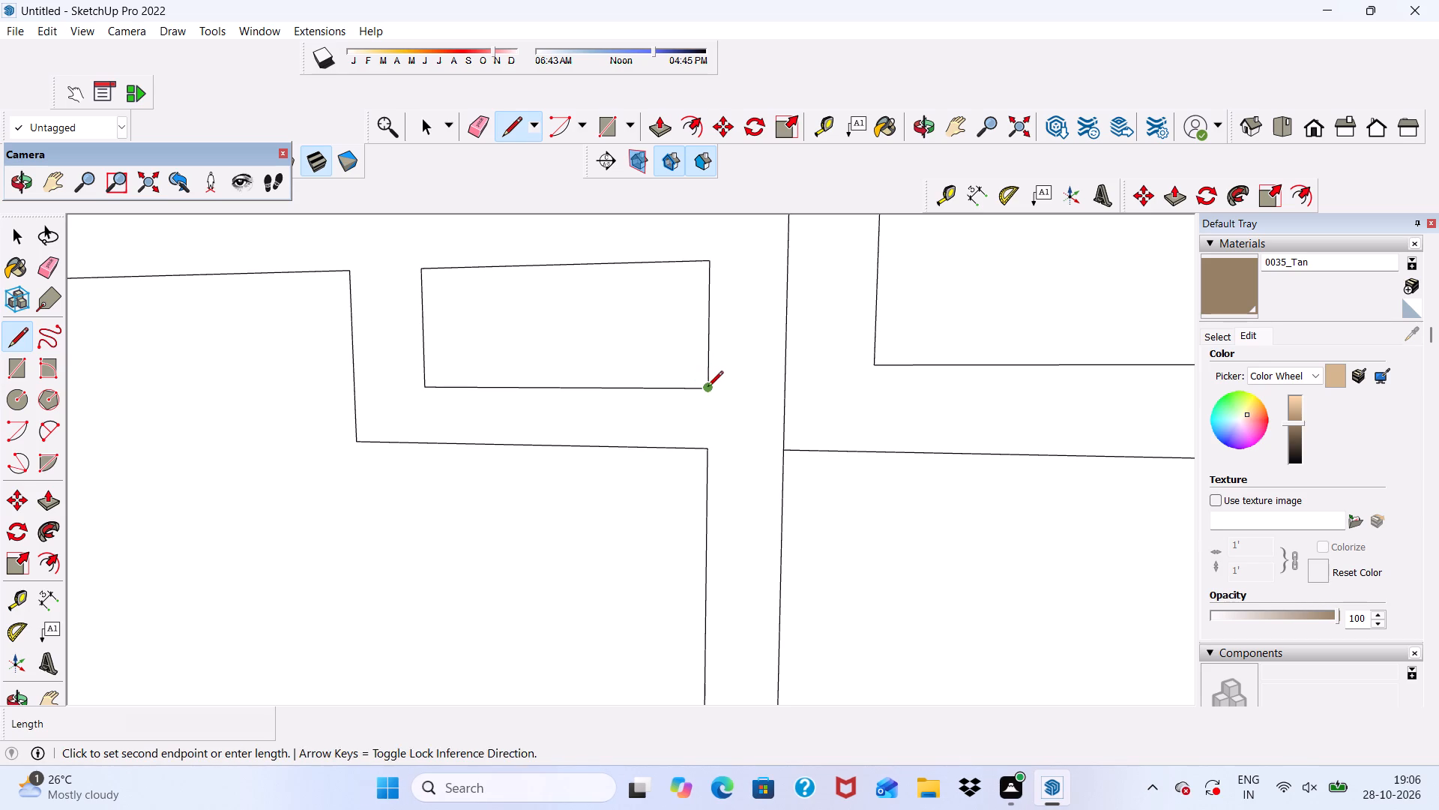
{"action": "left_click", "coordinate": [778, 394]}
{"action": "scroll", "coordinate": [660, 355], "scroll_direction": "down", "scroll_amount": 6}
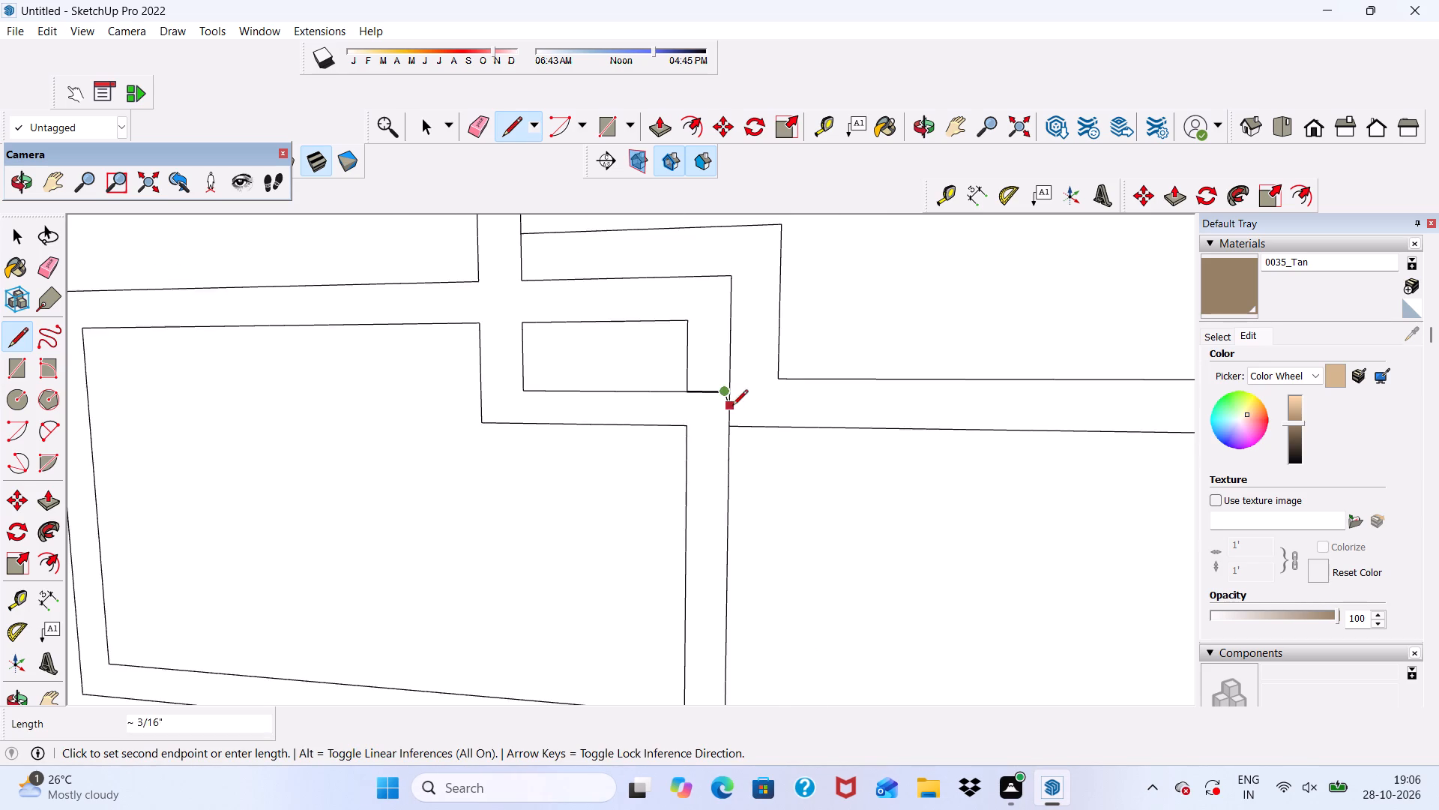
{"action": "scroll", "coordinate": [732, 406], "scroll_direction": "up", "scroll_amount": 19}
{"action": "left_click", "coordinate": [728, 392]}
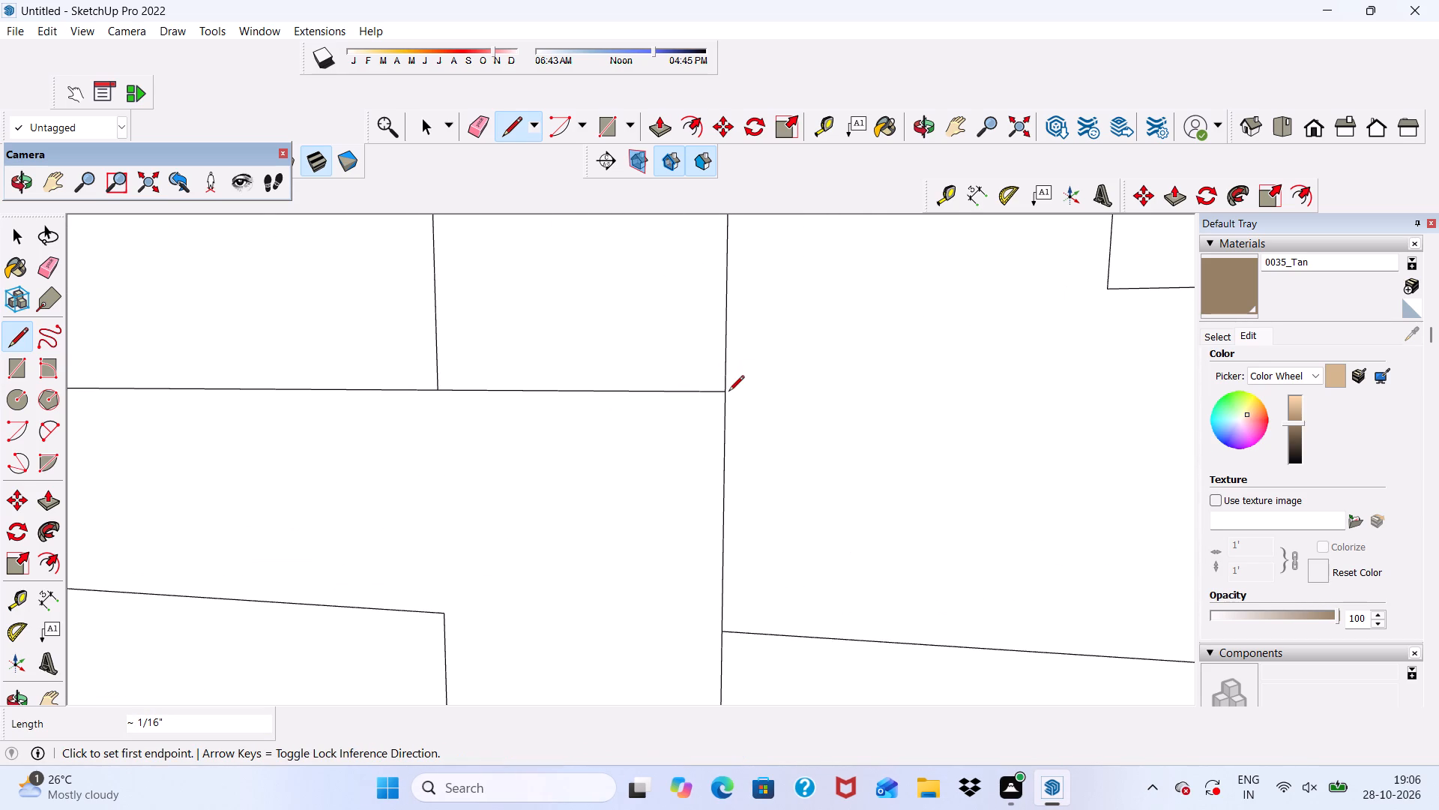
{"action": "scroll", "coordinate": [705, 350], "scroll_direction": "down", "scroll_amount": 6}
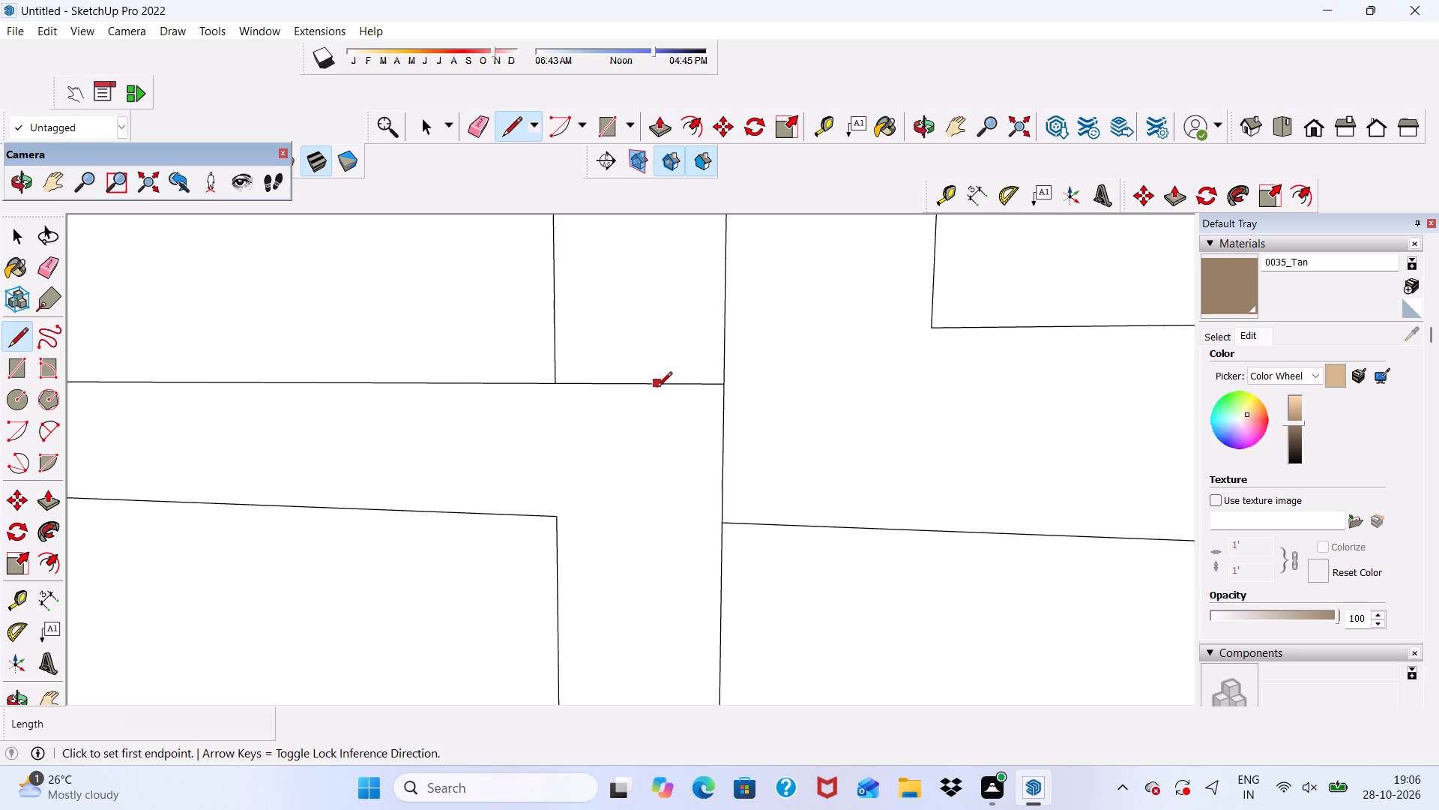
{"action": "scroll", "coordinate": [599, 442], "scroll_direction": "down", "scroll_amount": 4}
{"action": "left_click", "coordinate": [566, 499]}
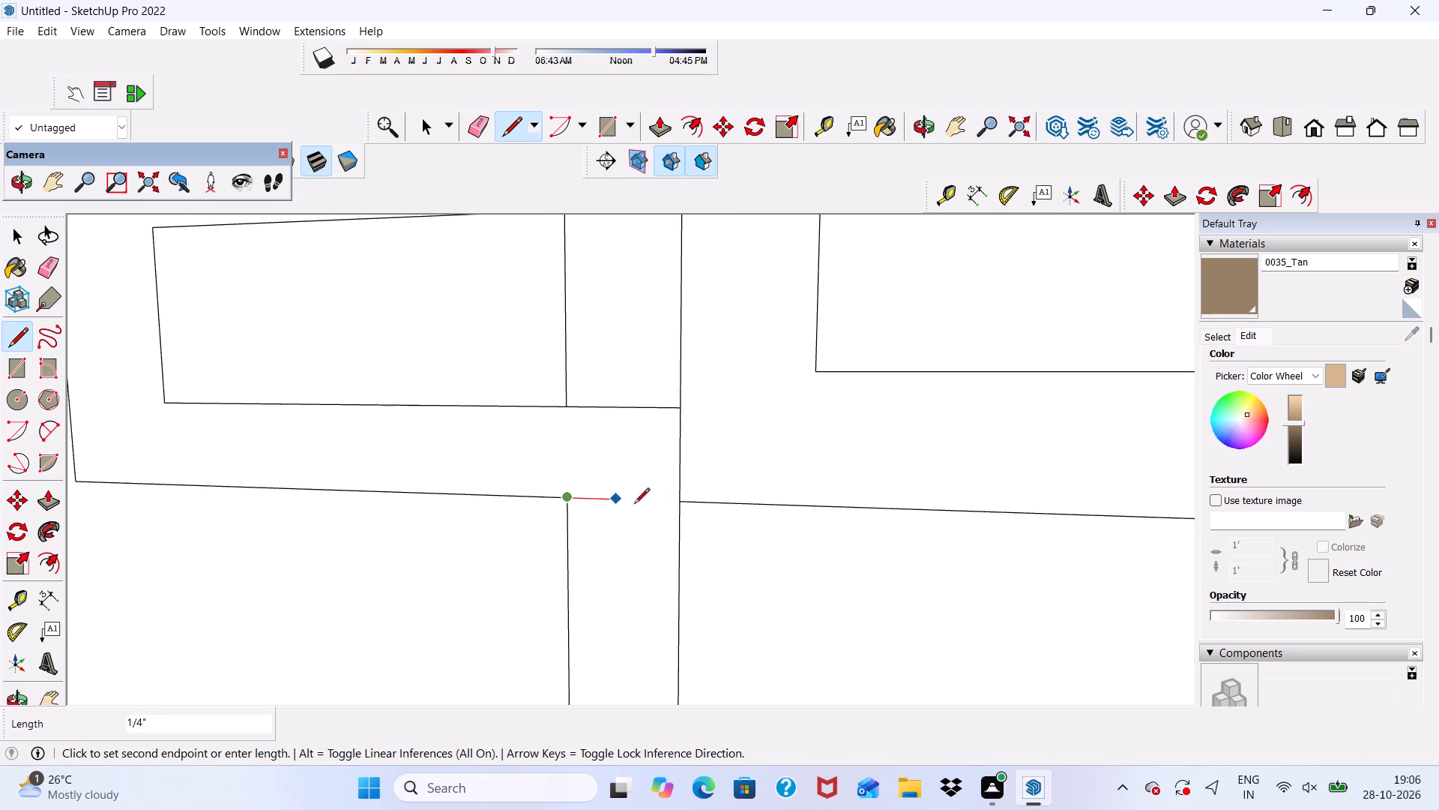
{"action": "left_click", "coordinate": [687, 500]}
{"action": "scroll", "coordinate": [642, 349], "scroll_direction": "down", "scroll_amount": 17}
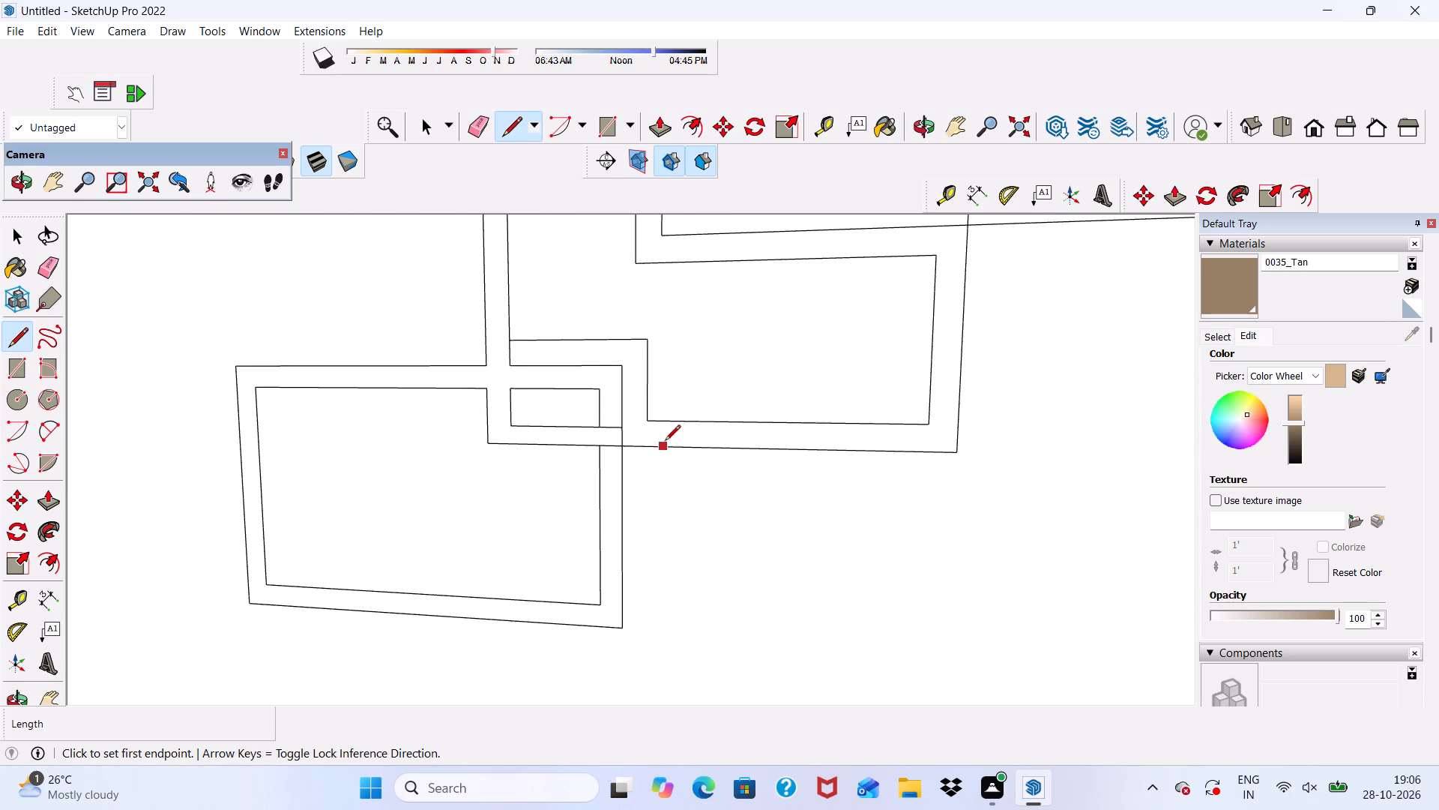
{"action": "middle_click_drag", "start_coordinate": [665, 442], "coordinate": [690, 404]}
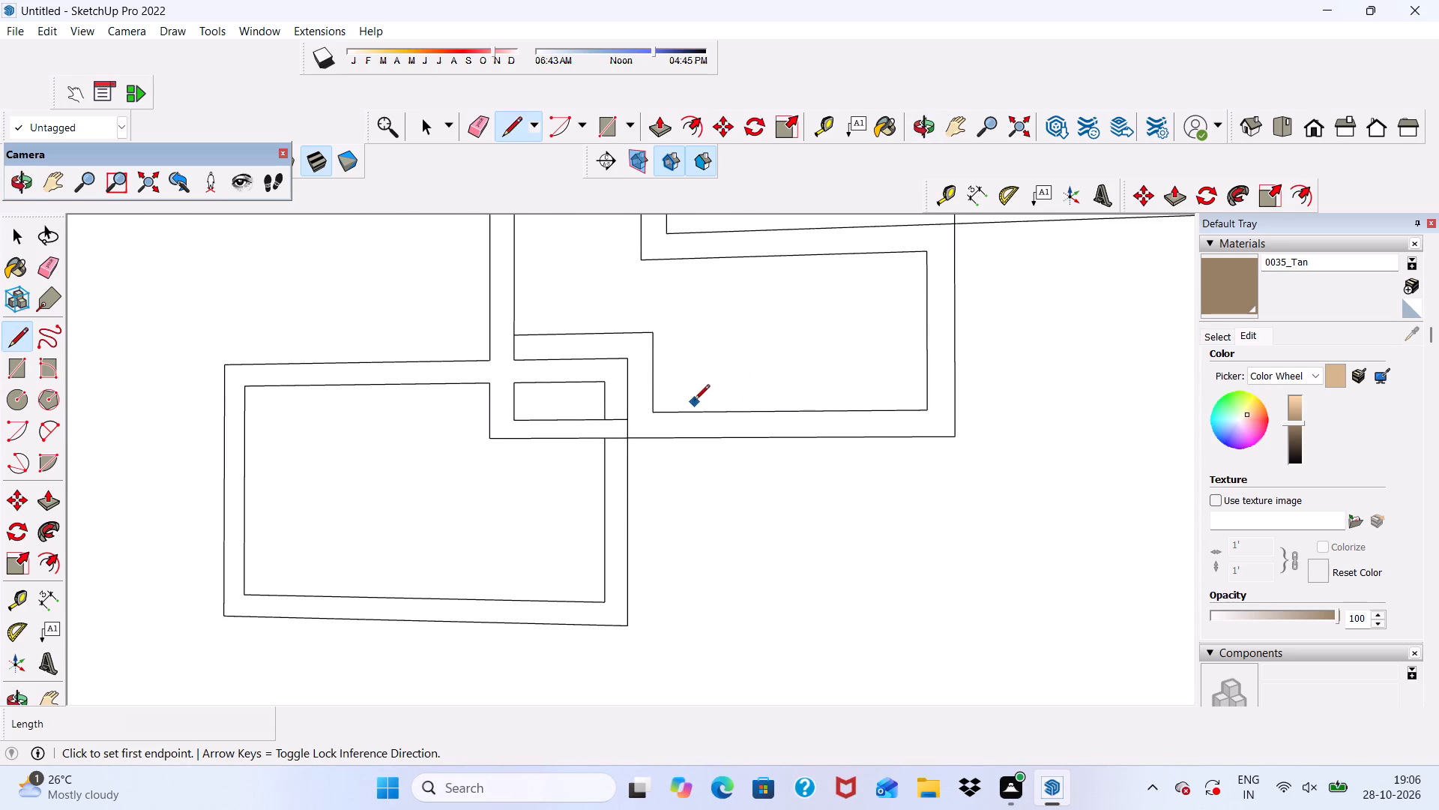
Erase the middle rectangle's inner and outer bottom edges right of the lowest rectangle, and its right edges hanging below the upper rectangle.
{"action": "left_click", "coordinate": [472, 126]}
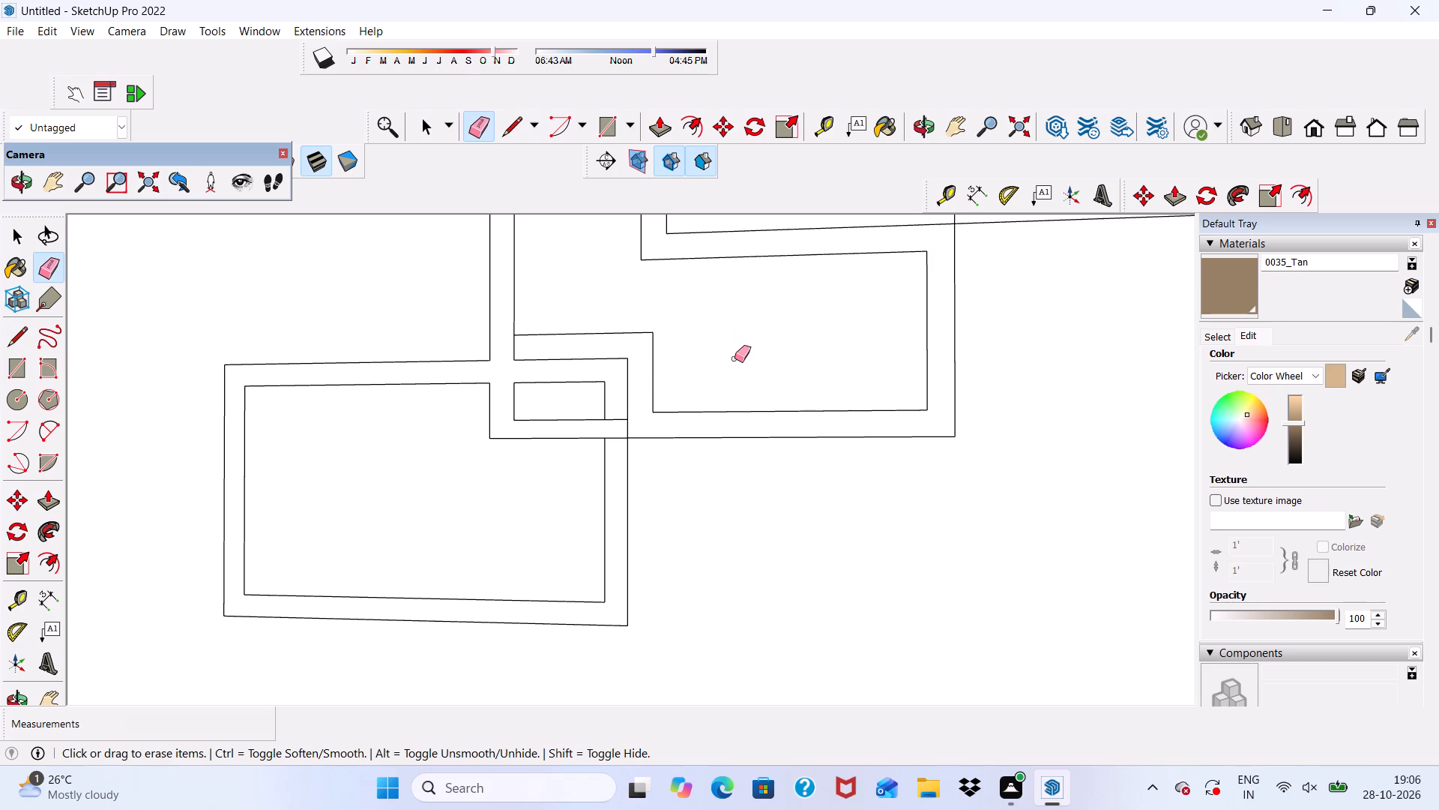
{"action": "left_click_drag", "start_coordinate": [734, 358], "coordinate": [718, 459]}
{"action": "scroll", "coordinate": [670, 403], "scroll_direction": "up", "scroll_amount": 2}
{"action": "left_click_drag", "start_coordinate": [660, 382], "coordinate": [671, 441]}
{"action": "scroll", "coordinate": [636, 389], "scroll_direction": "down", "scroll_amount": 9}
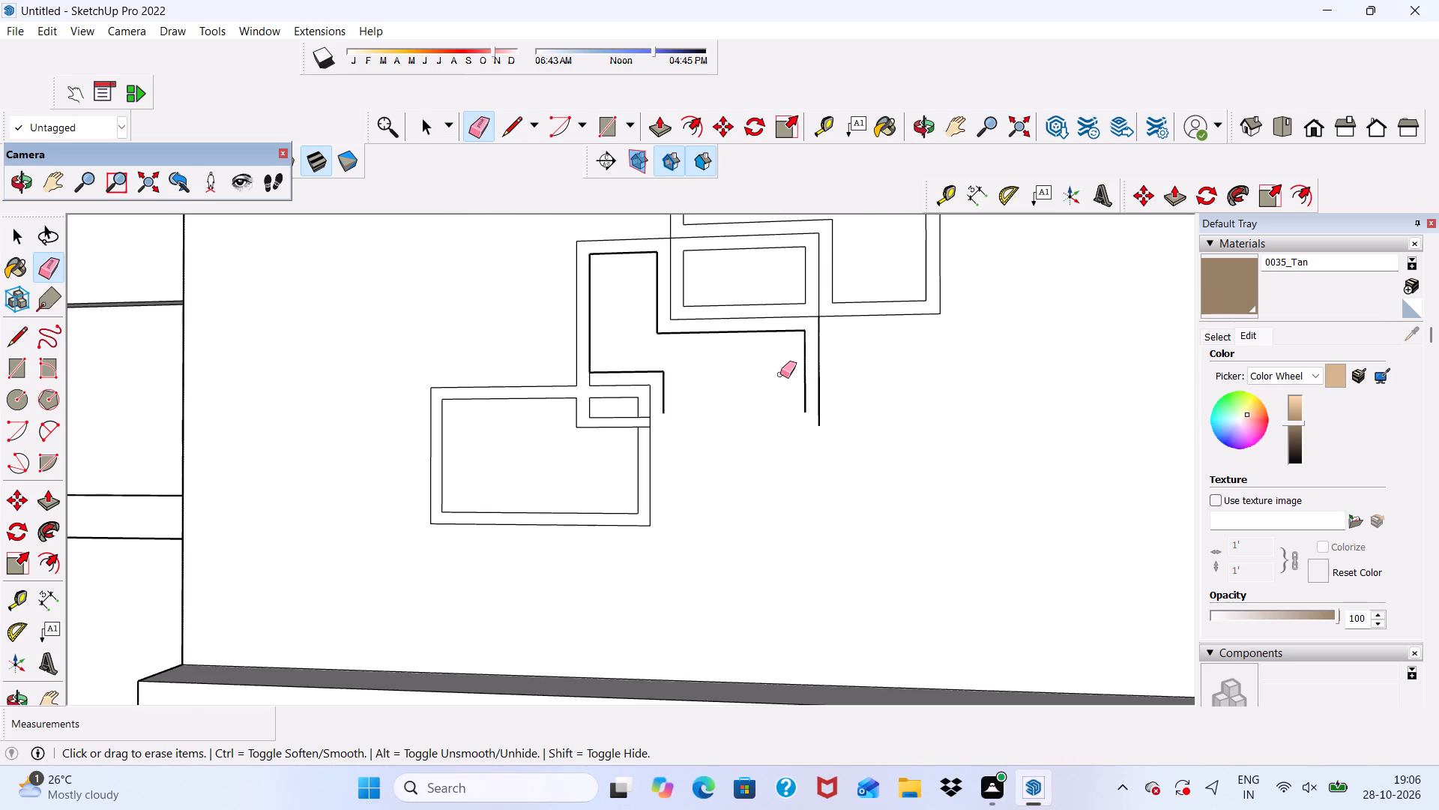
{"action": "scroll", "coordinate": [771, 356], "scroll_direction": "up", "scroll_amount": 3}
{"action": "left_click_drag", "start_coordinate": [774, 351], "coordinate": [845, 373]}
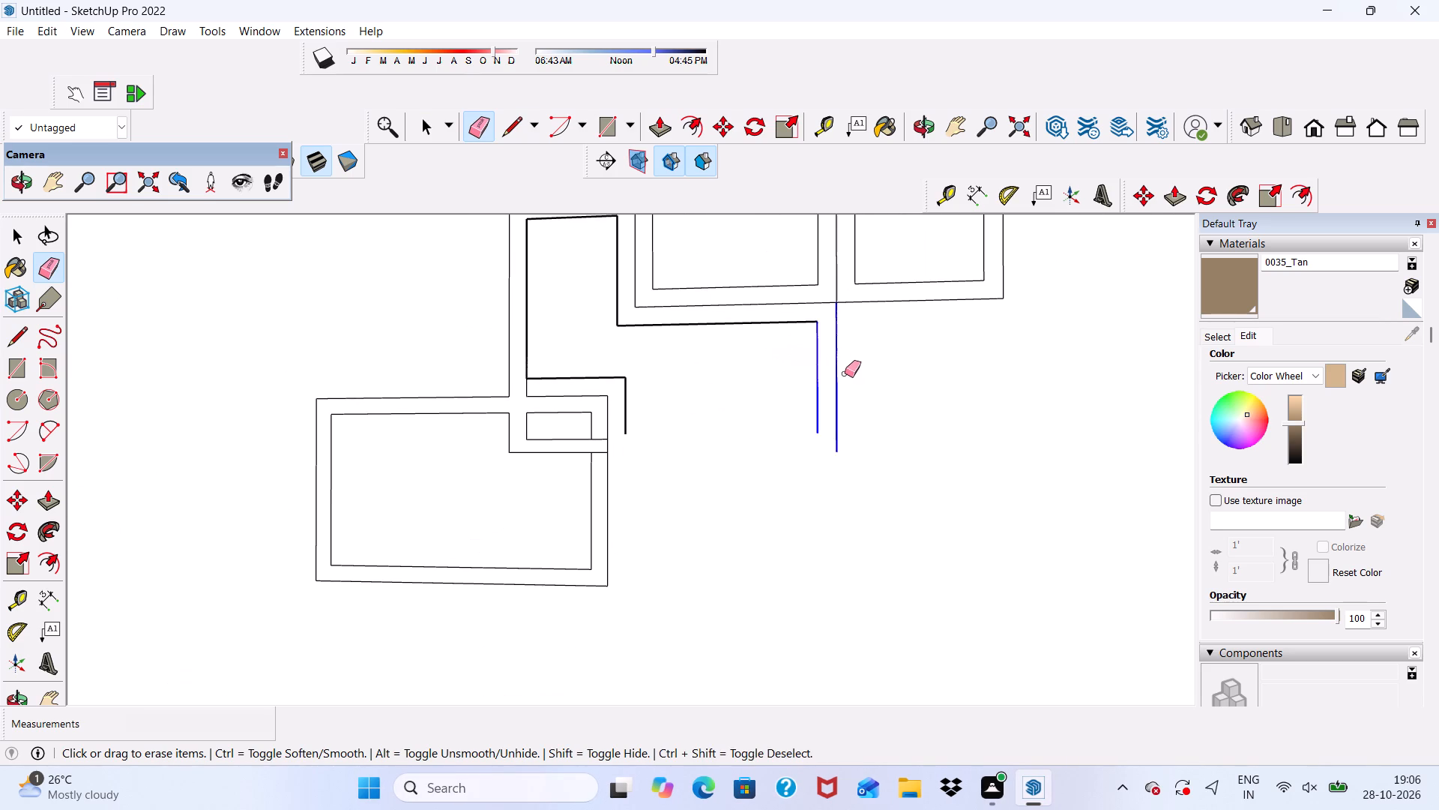
{"action": "left_click_drag", "start_coordinate": [845, 373], "coordinate": [847, 373]}
{"action": "scroll", "coordinate": [693, 390], "scroll_direction": "down", "scroll_amount": 7}
{"action": "scroll", "coordinate": [627, 274], "scroll_direction": "up", "scroll_amount": 4}
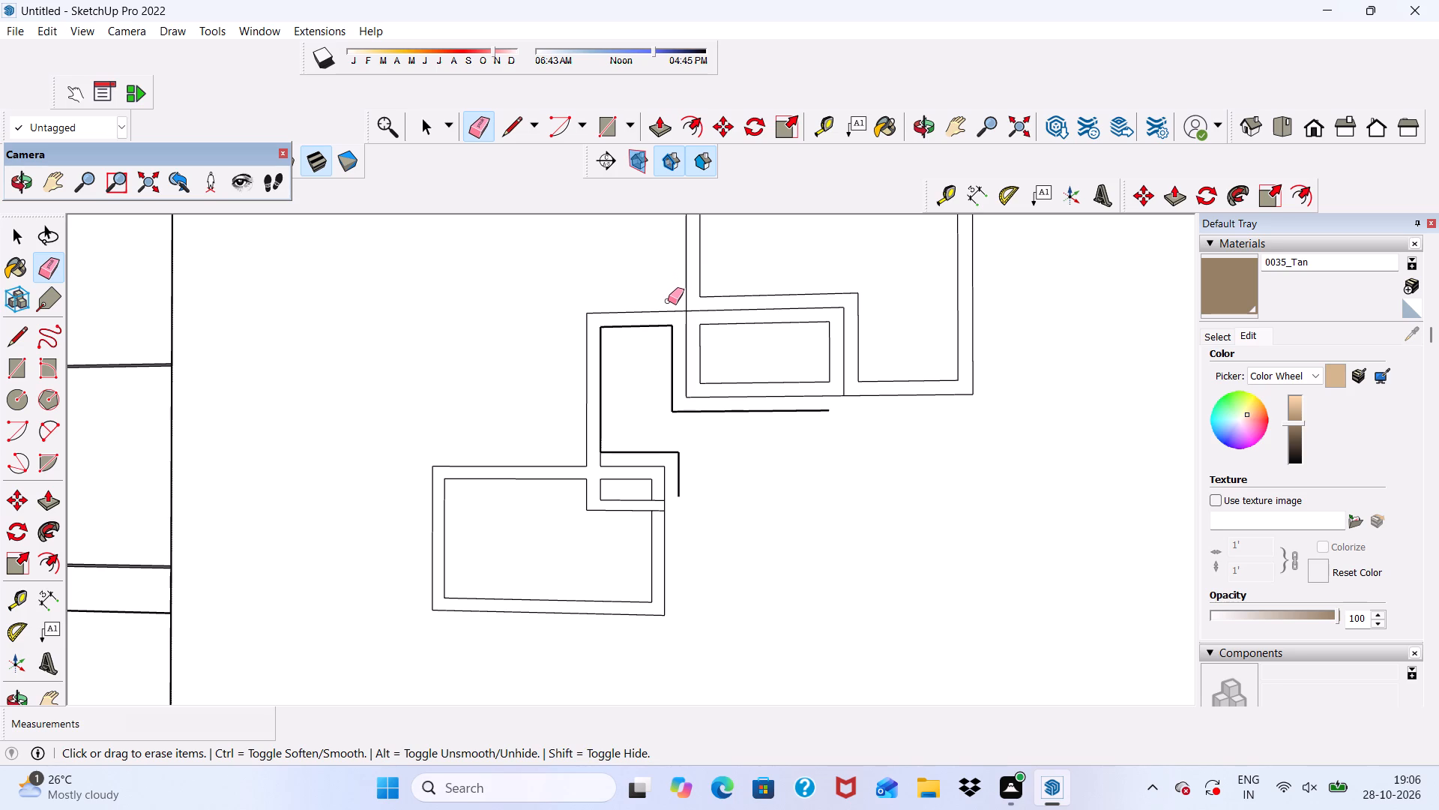
Erase the leftover horizontal and vertical notch edges above and beside the lowest rectangle's upper-right corner.
{"action": "scroll", "coordinate": [684, 530], "scroll_direction": "up", "scroll_amount": 5}
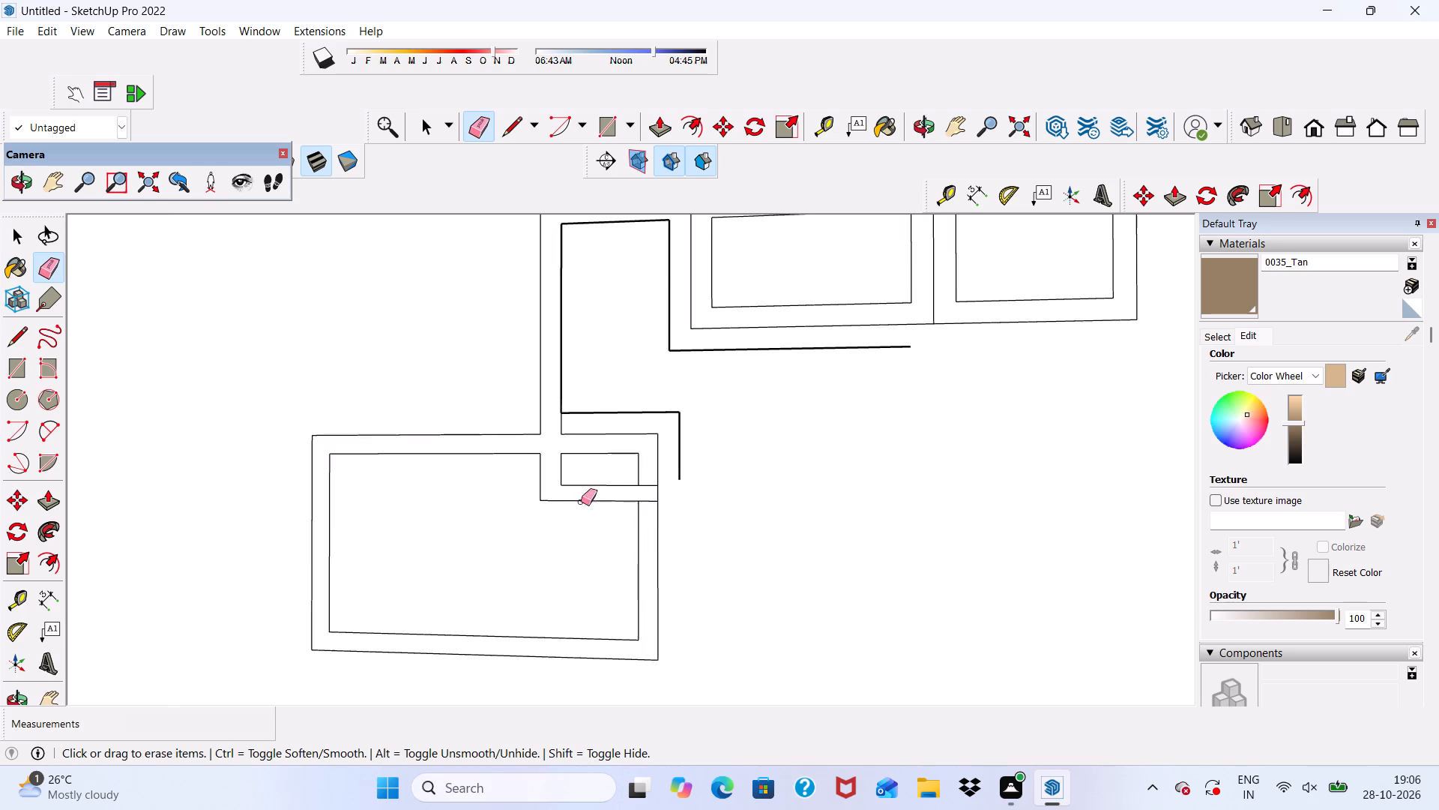
{"action": "scroll", "coordinate": [581, 502], "scroll_direction": "up", "scroll_amount": 4}
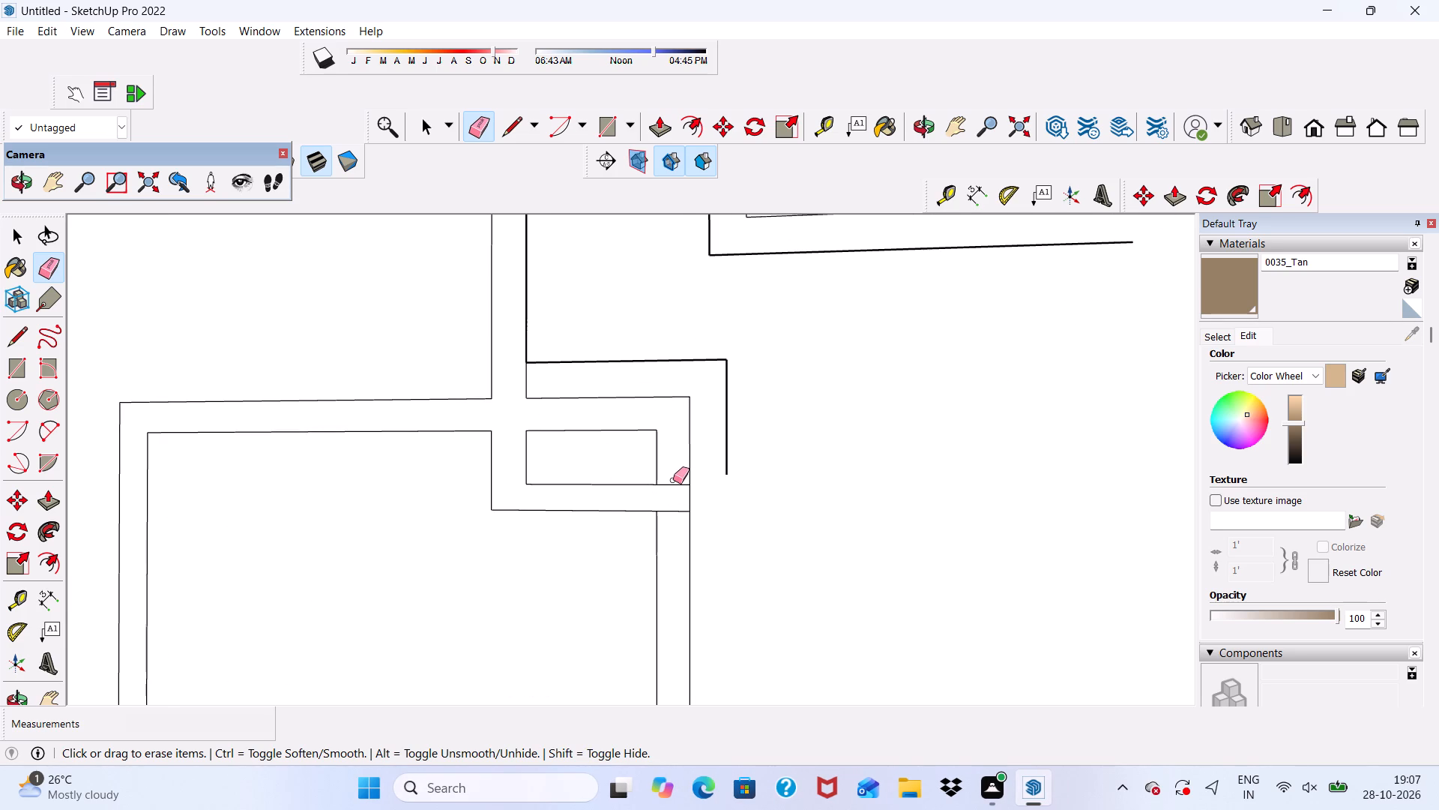
{"action": "scroll", "coordinate": [678, 483], "scroll_direction": "down", "scroll_amount": 1}
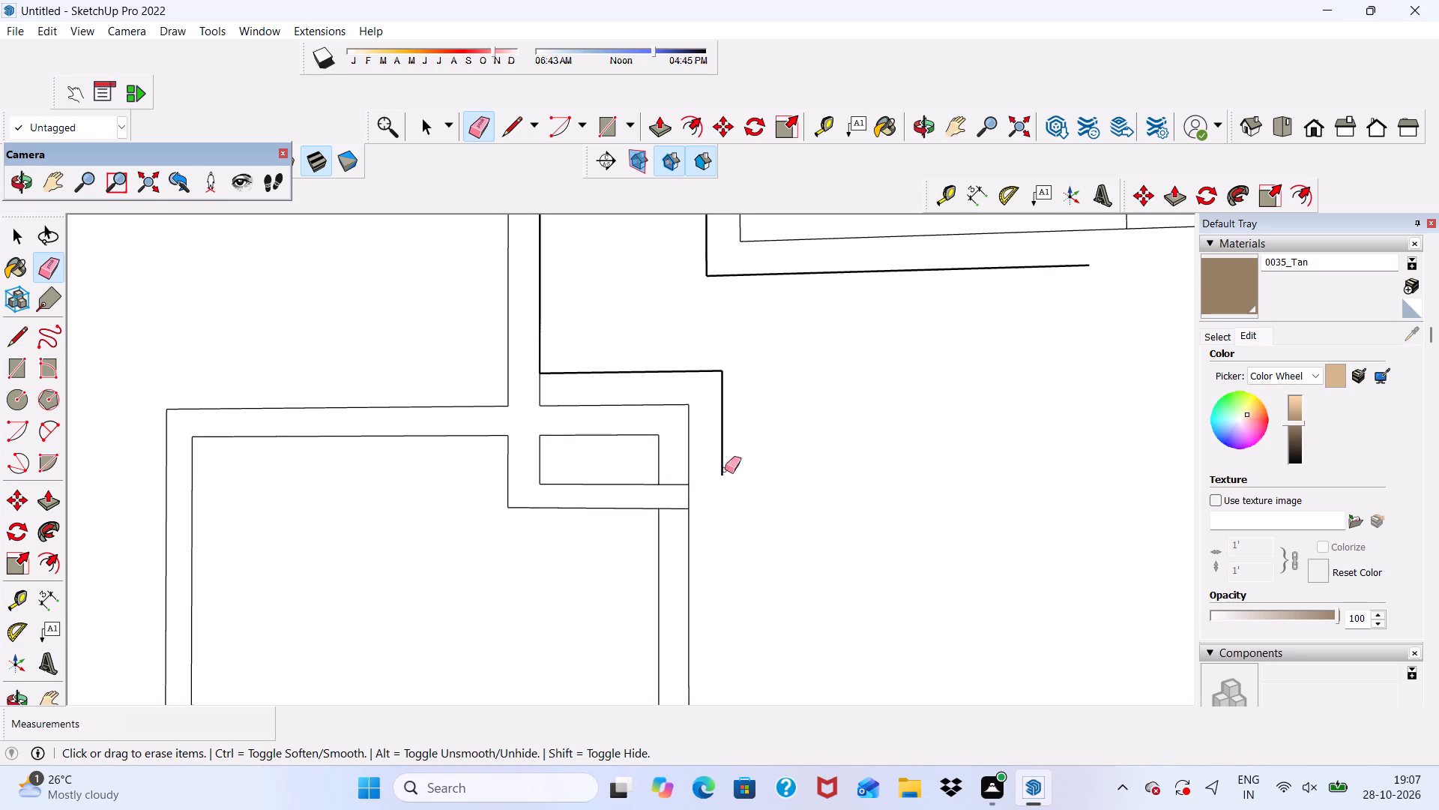
{"action": "scroll", "coordinate": [739, 421], "scroll_direction": "down", "scroll_amount": 5}
{"action": "scroll", "coordinate": [672, 385], "scroll_direction": "up", "scroll_amount": 3}
{"action": "left_click_drag", "start_coordinate": [673, 398], "coordinate": [691, 419]}
{"action": "left_click", "coordinate": [756, 434]}
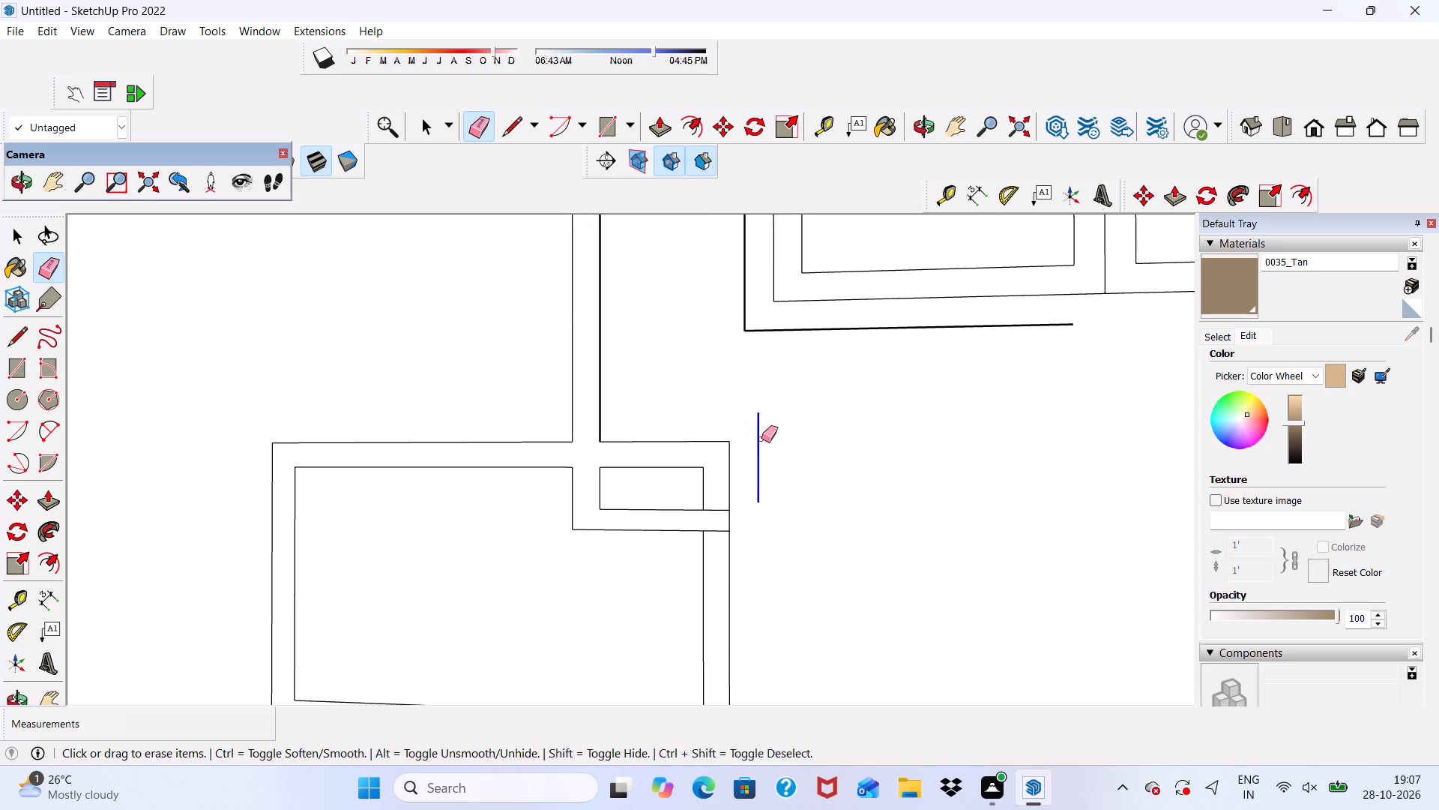
{"action": "scroll", "coordinate": [642, 395], "scroll_direction": "down", "scroll_amount": 10}
{"action": "scroll", "coordinate": [720, 376], "scroll_direction": "up", "scroll_amount": 9}
{"action": "scroll", "coordinate": [720, 373], "scroll_direction": "down", "scroll_amount": 5}
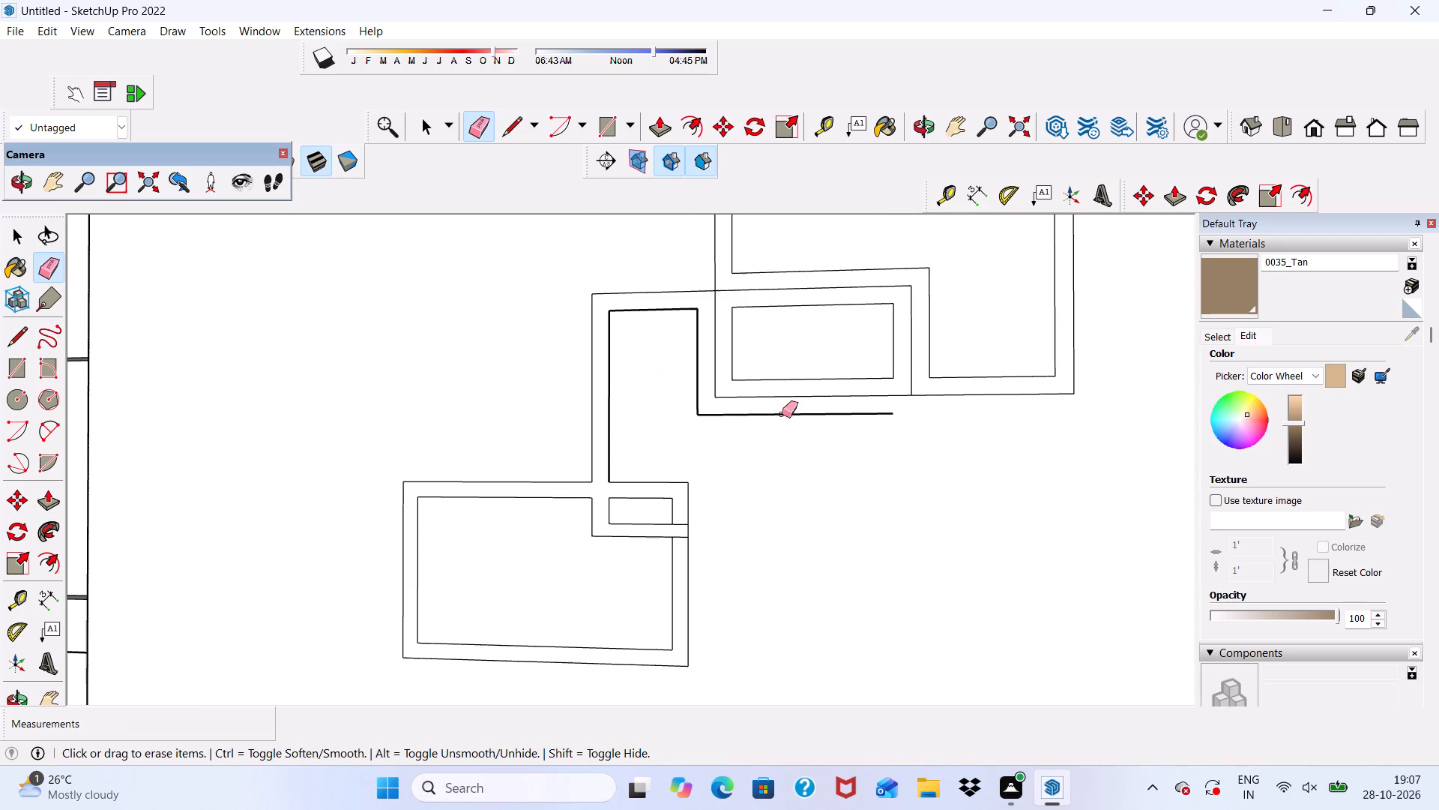
Draw a line about 1 1/4" long from the middle frame's inner top corner to the upper overlap's inner rectangle's upper-left corner.
{"action": "scroll", "coordinate": [781, 393], "scroll_direction": "down", "scroll_amount": 4}
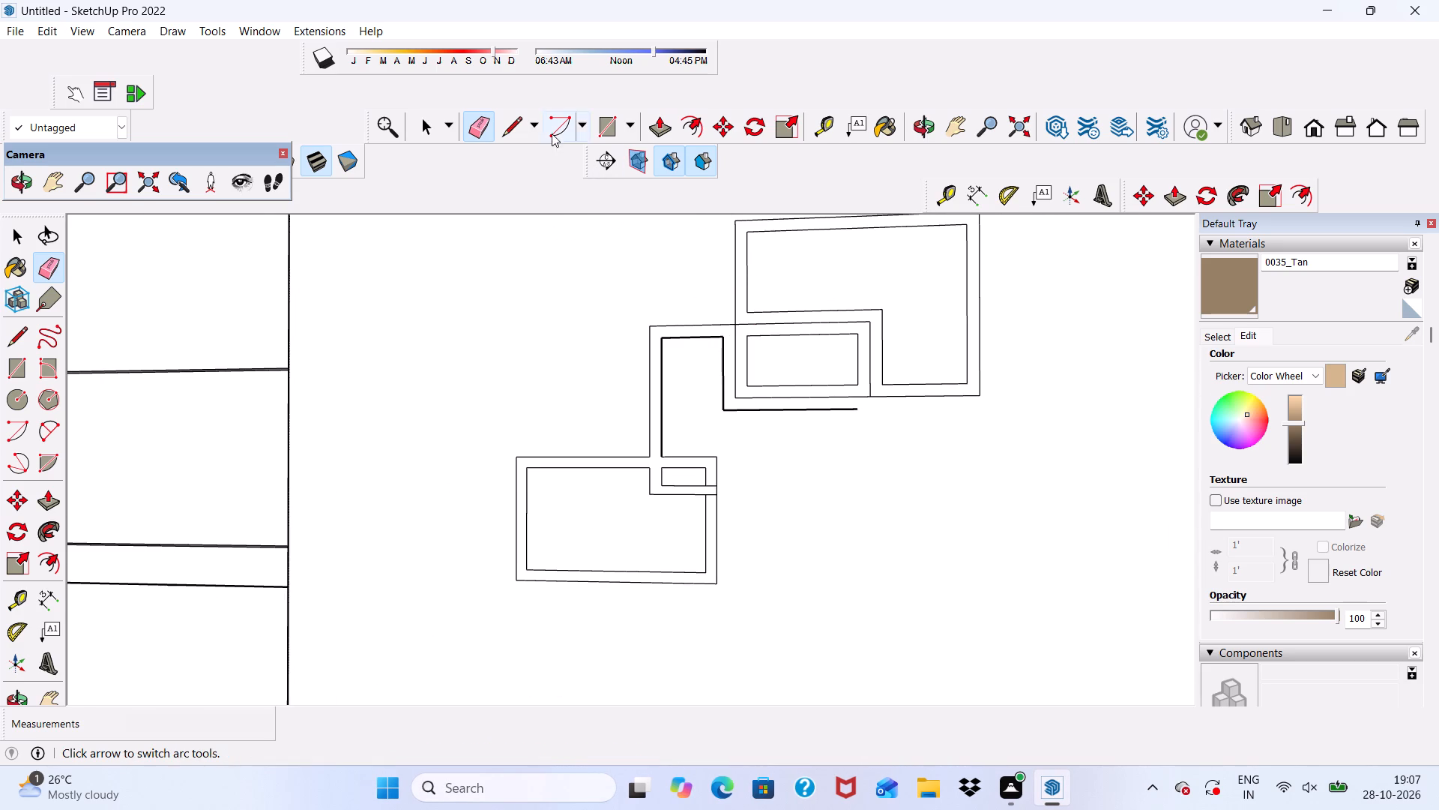
{"action": "left_click", "coordinate": [526, 124]}
{"action": "scroll", "coordinate": [697, 305], "scroll_direction": "up", "scroll_amount": 4}
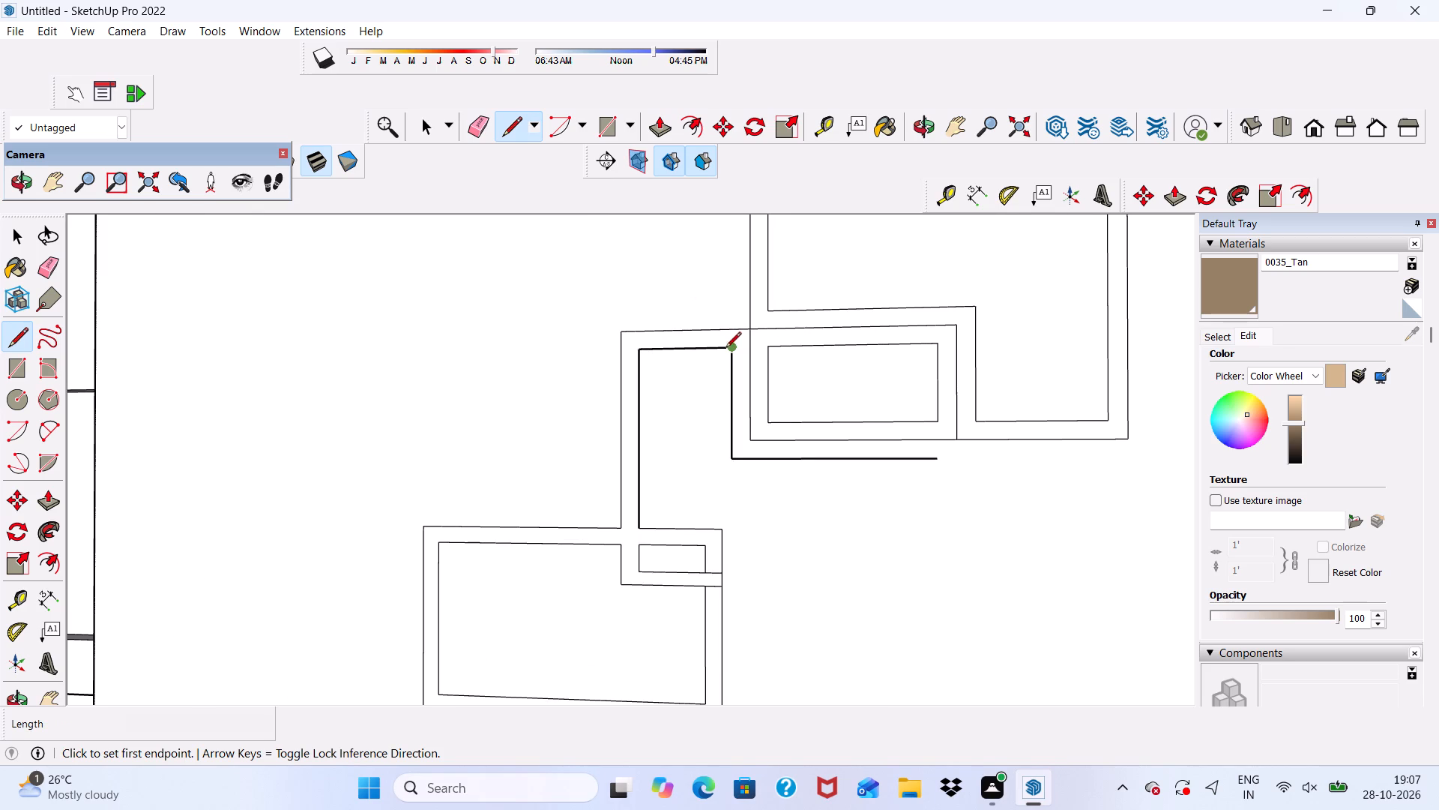
{"action": "left_click", "coordinate": [731, 351]}
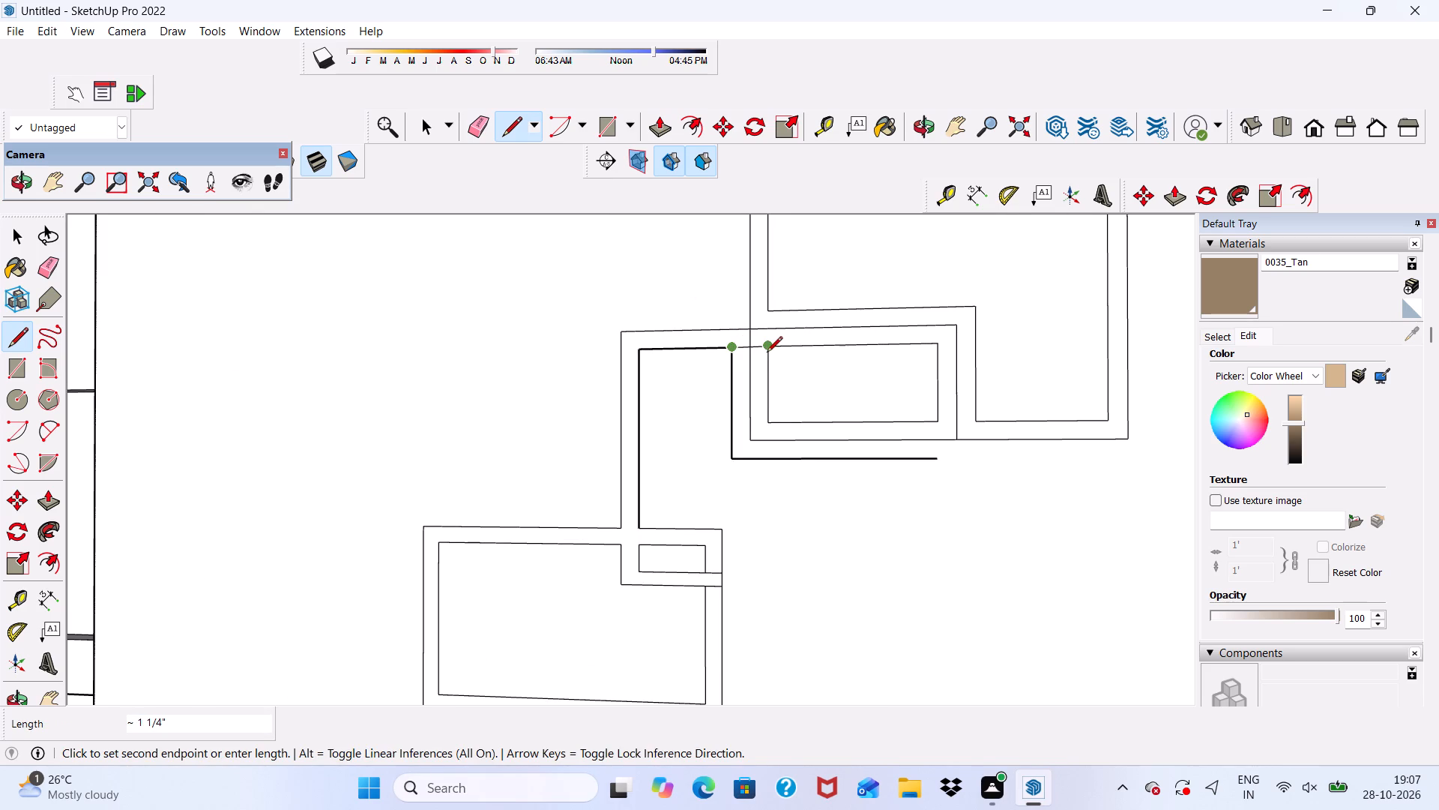
{"action": "left_click", "coordinate": [767, 353]}
{"action": "scroll", "coordinate": [763, 373], "scroll_direction": "down", "scroll_amount": 1}
{"action": "scroll", "coordinate": [745, 352], "scroll_direction": "up", "scroll_amount": 16}
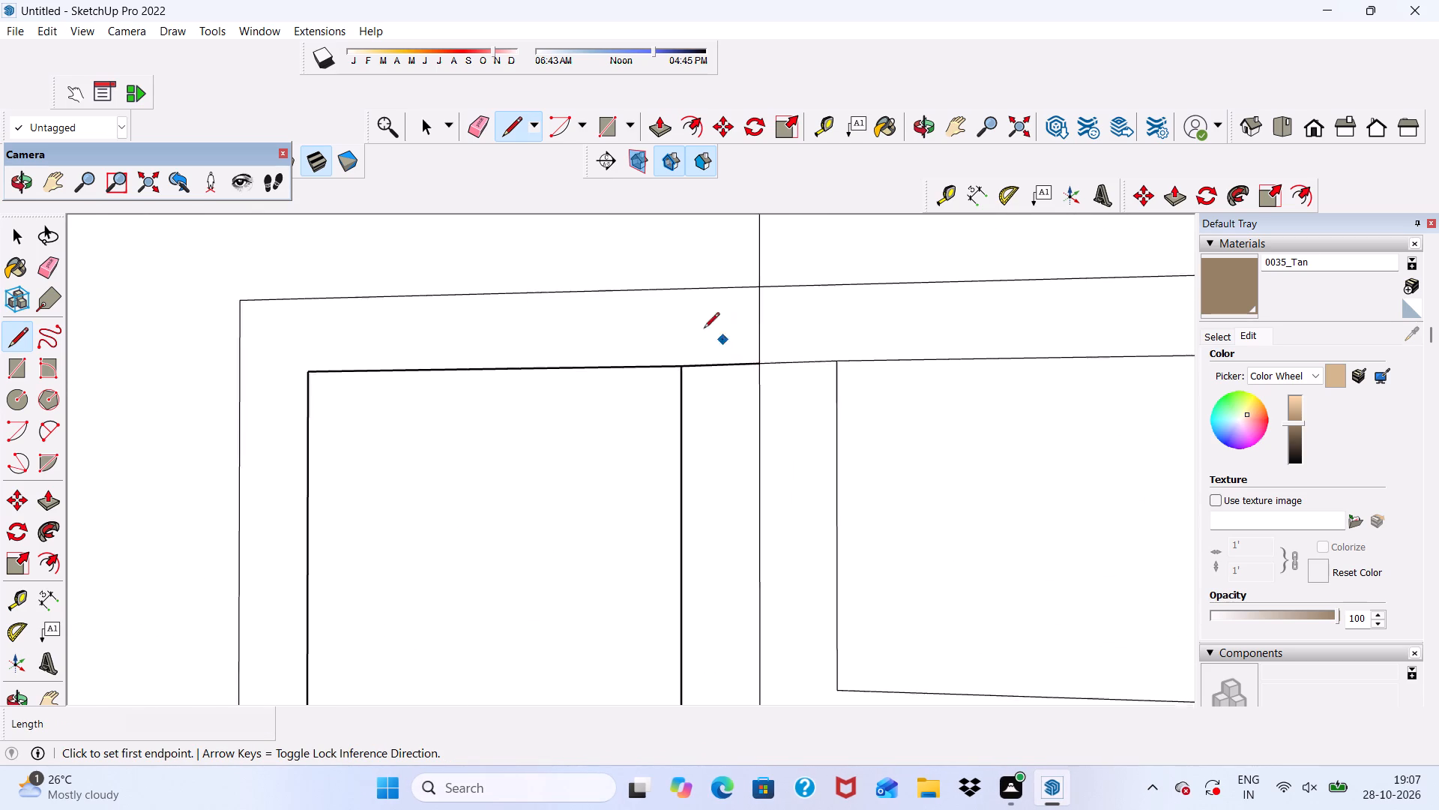
{"action": "scroll", "coordinate": [704, 329], "scroll_direction": "up", "scroll_amount": 20}
{"action": "scroll", "coordinate": [704, 329], "scroll_direction": "up", "scroll_amount": 5}
{"action": "middle_click_drag", "start_coordinate": [690, 388], "coordinate": [701, 406]}
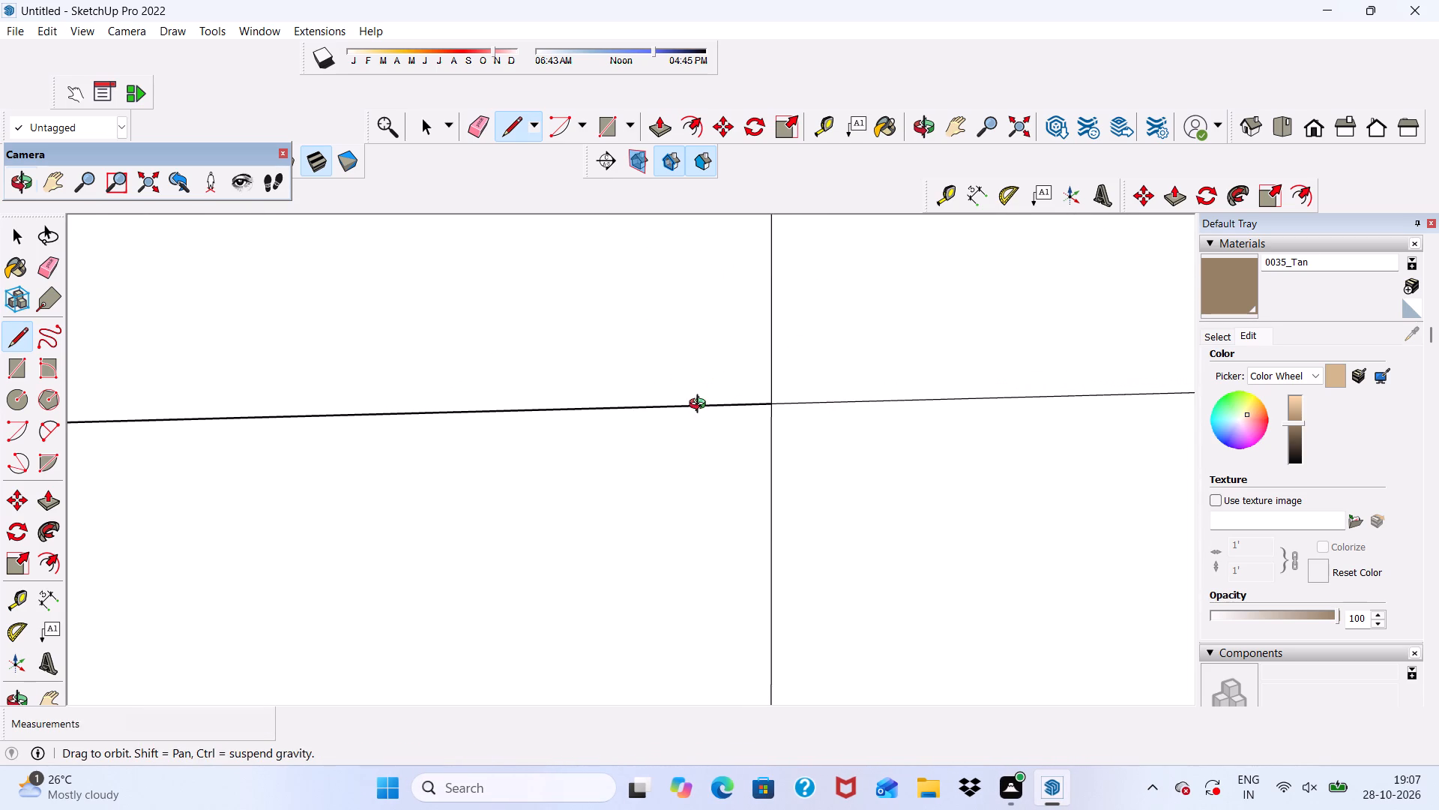
{"action": "middle_click_drag", "start_coordinate": [701, 406], "coordinate": [732, 470]}
{"action": "key", "text": "space"}
{"action": "scroll", "coordinate": [725, 385], "scroll_direction": "down", "scroll_amount": 10}
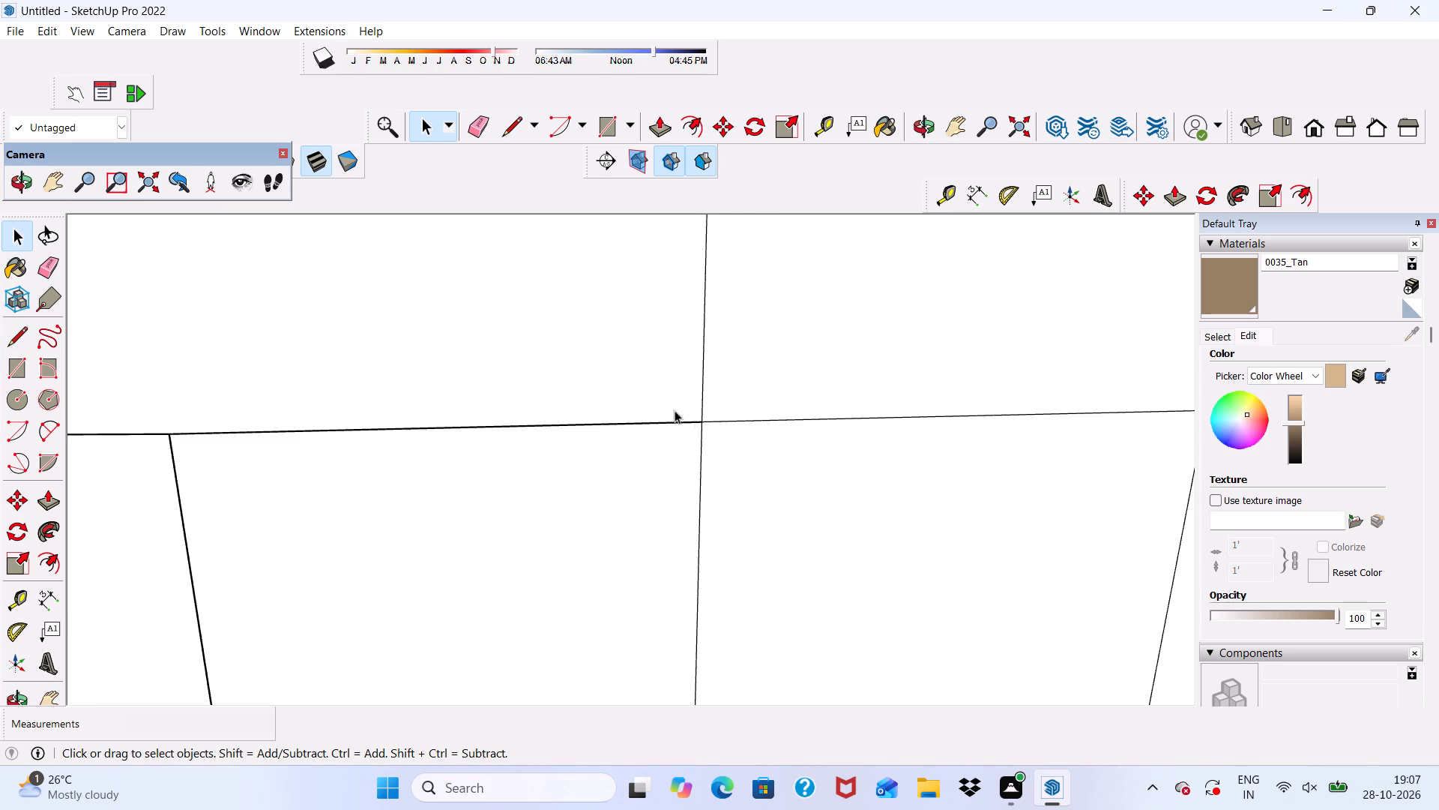
{"action": "scroll", "coordinate": [675, 410], "scroll_direction": "down", "scroll_amount": 13}
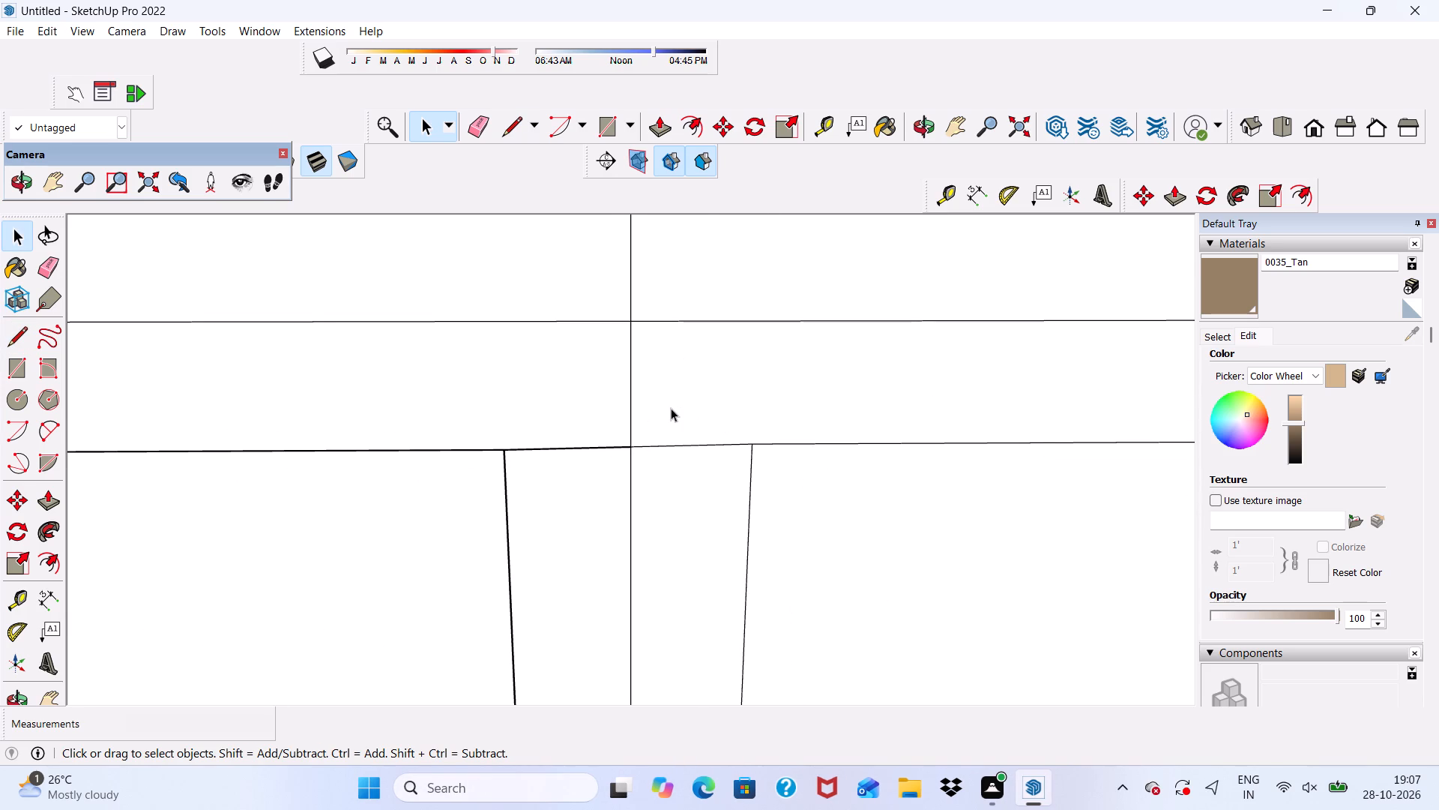
Erase the leftover vertical and horizontal edges that run outside the upper rectangle's lower-left corner, inside the middle frame.
{"action": "scroll", "coordinate": [444, 472], "scroll_direction": "down", "scroll_amount": 13}
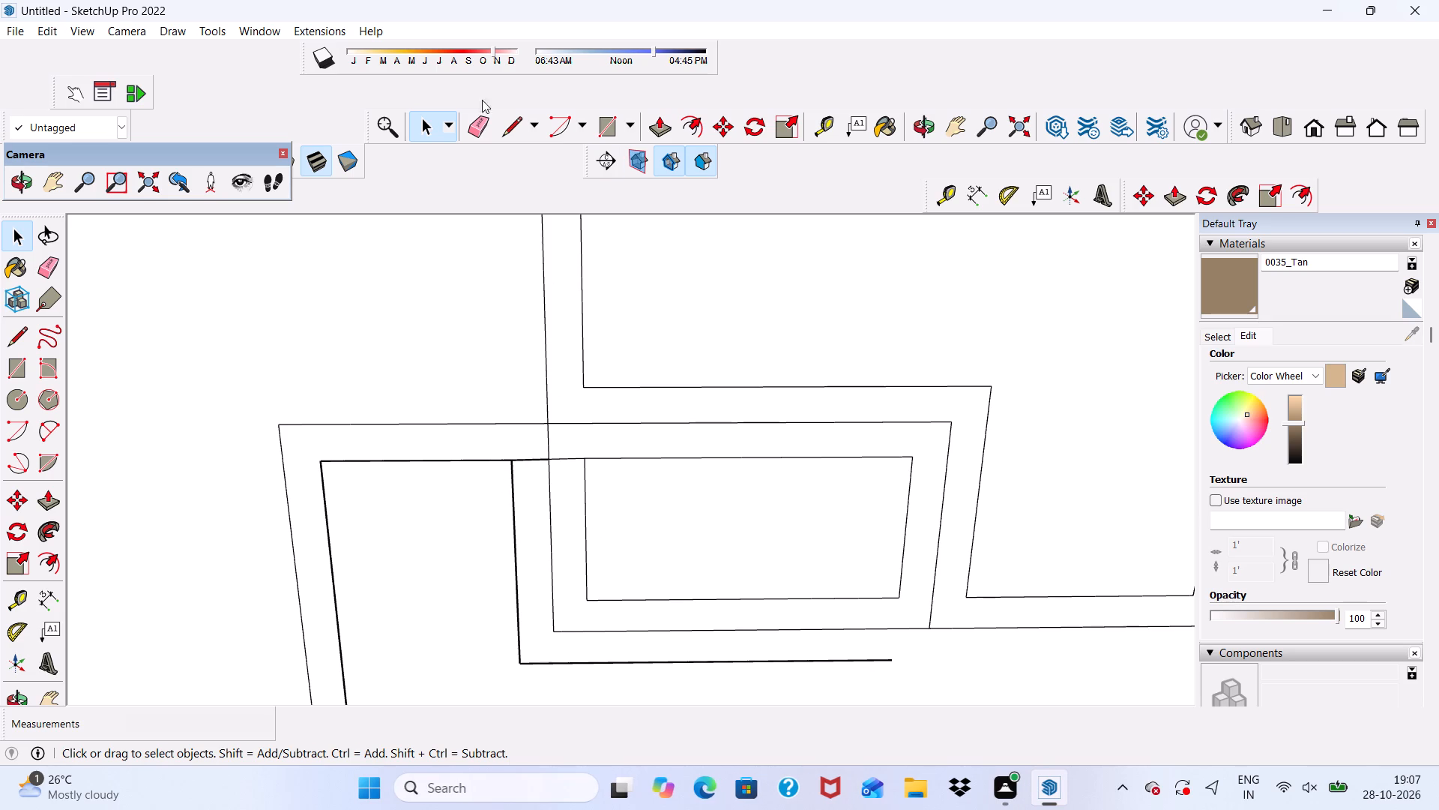
{"action": "left_click", "coordinate": [474, 125]}
{"action": "left_click_drag", "start_coordinate": [512, 559], "coordinate": [512, 567]}
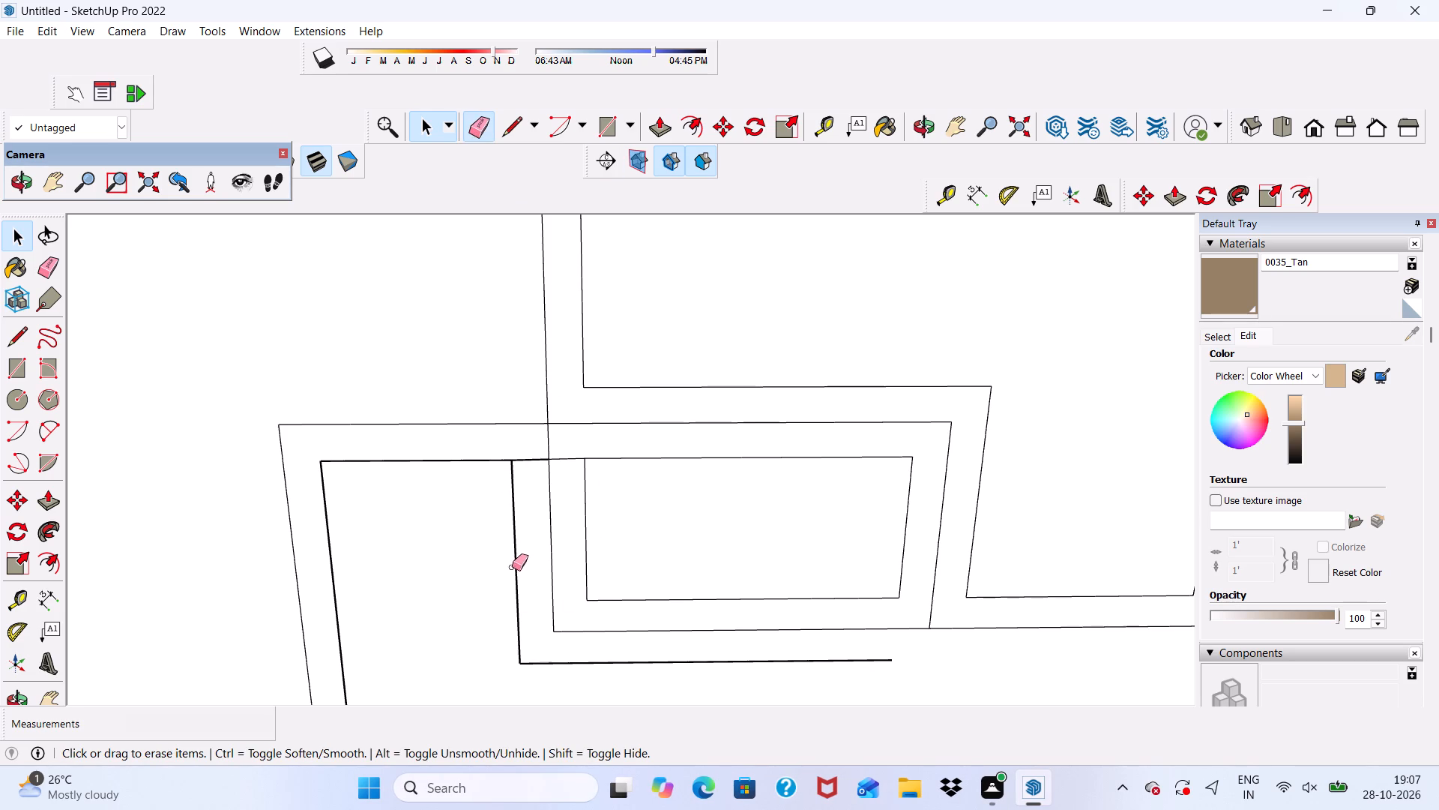
{"action": "left_click_drag", "start_coordinate": [512, 567], "coordinate": [512, 572]}
{"action": "left_click_drag", "start_coordinate": [514, 588], "coordinate": [516, 623]}
{"action": "left_click_drag", "start_coordinate": [525, 632], "coordinate": [522, 665]}
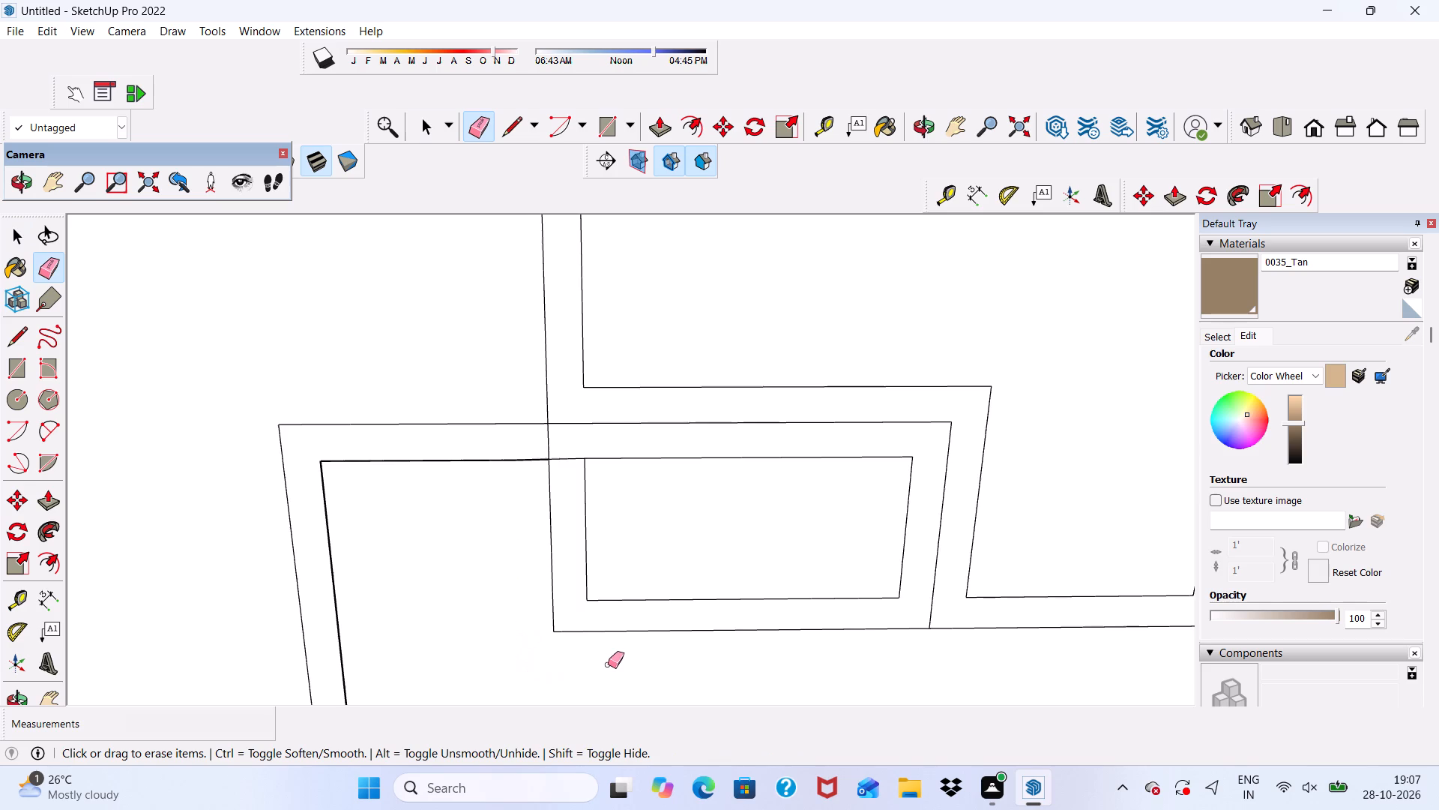
Erase the segment of the upper rectangle's outer left edge that crosses the middle frame's top band.
{"action": "scroll", "coordinate": [579, 601], "scroll_direction": "down", "scroll_amount": 3}
{"action": "scroll", "coordinate": [576, 493], "scroll_direction": "up", "scroll_amount": 4}
{"action": "scroll", "coordinate": [663, 448], "scroll_direction": "down", "scroll_amount": 4}
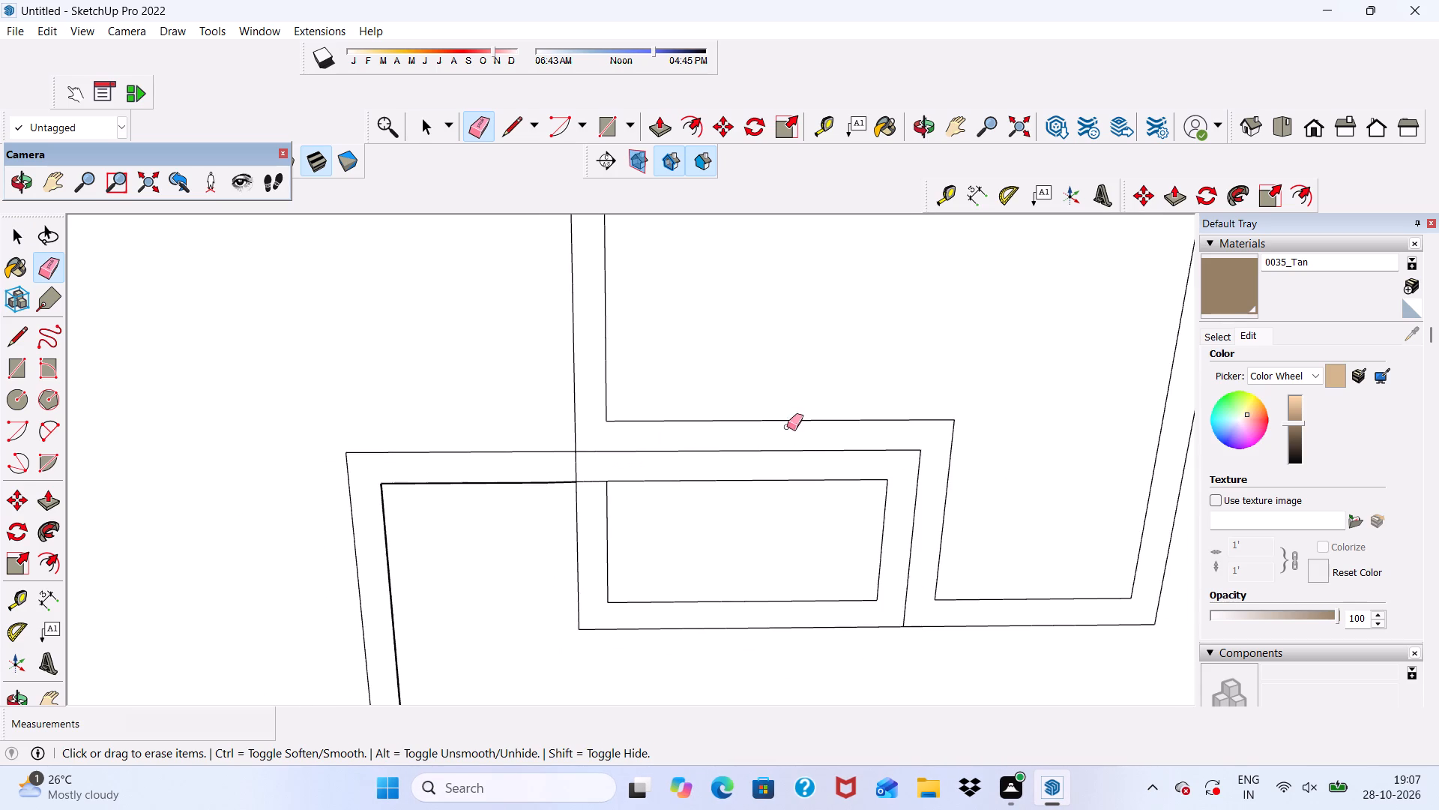
{"action": "scroll", "coordinate": [787, 427], "scroll_direction": "down", "scroll_amount": 5}
{"action": "middle_click_drag", "start_coordinate": [800, 482], "coordinate": [715, 435]}
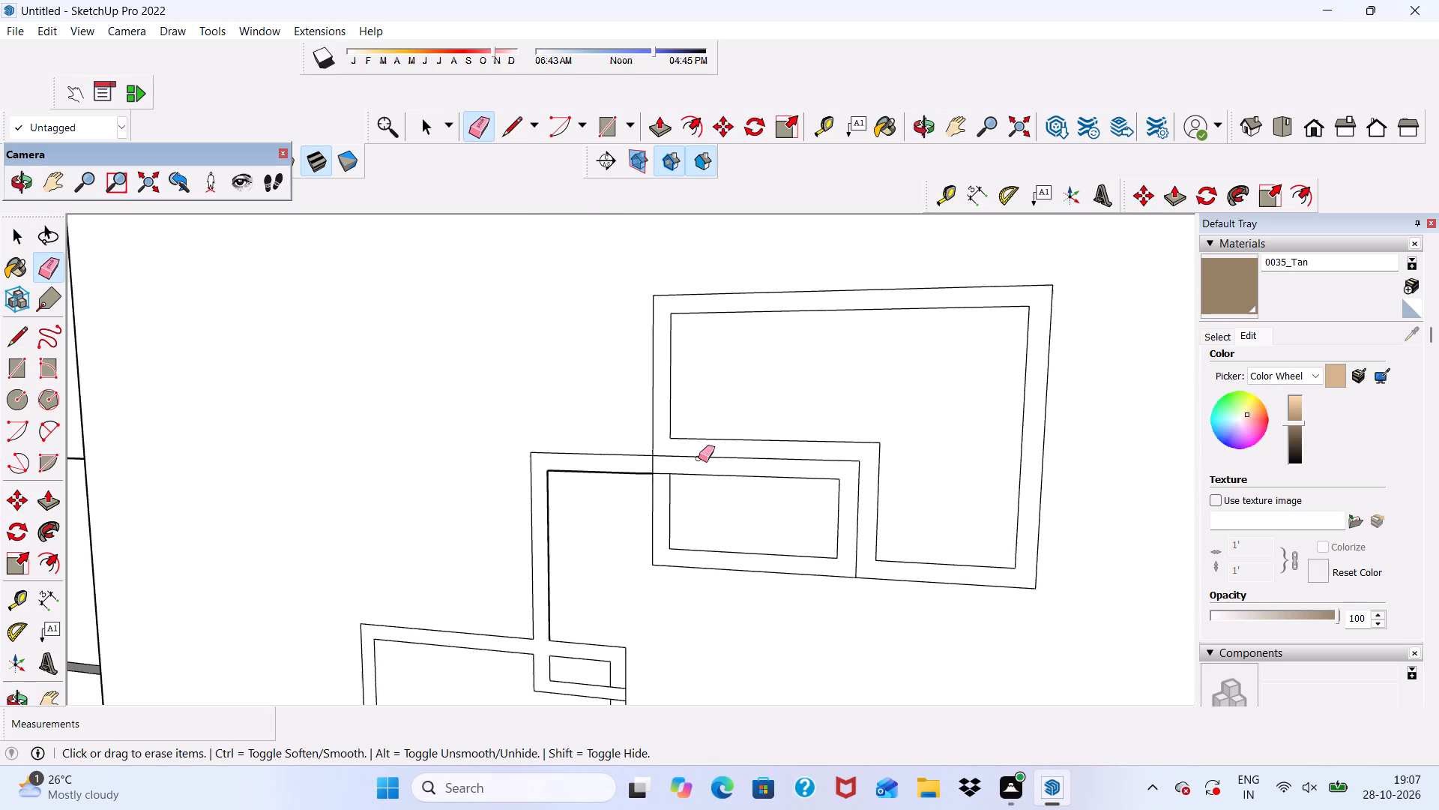
{"action": "scroll", "coordinate": [695, 463], "scroll_direction": "up", "scroll_amount": 4}
{"action": "left_click_drag", "start_coordinate": [626, 460], "coordinate": [650, 464]}
{"action": "scroll", "coordinate": [616, 472], "scroll_direction": "down", "scroll_amount": 5}
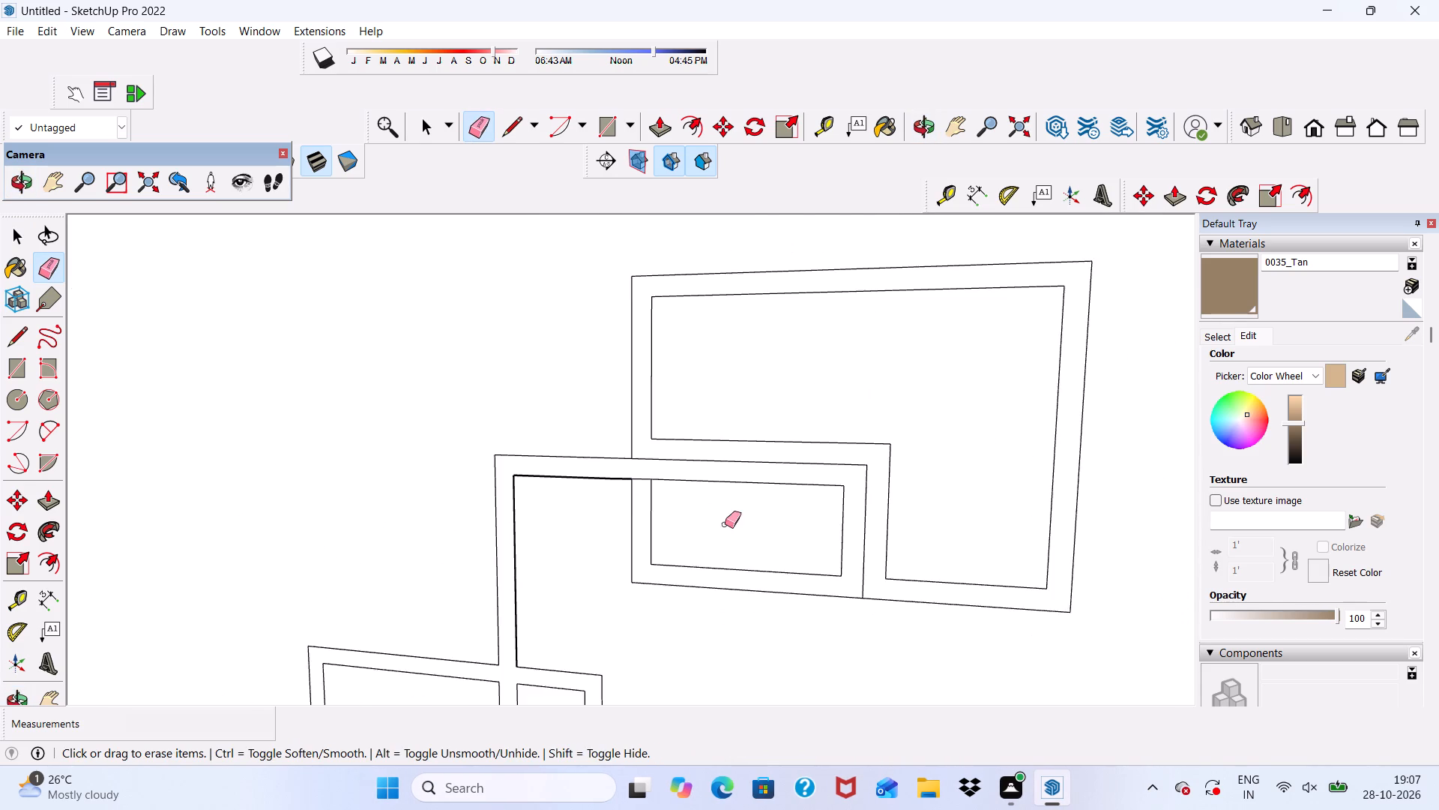
Erase the upper rectangle's vertical notch edge beside the overlap with the middle frame.
{"action": "middle_click_drag", "start_coordinate": [725, 524], "coordinate": [824, 522]}
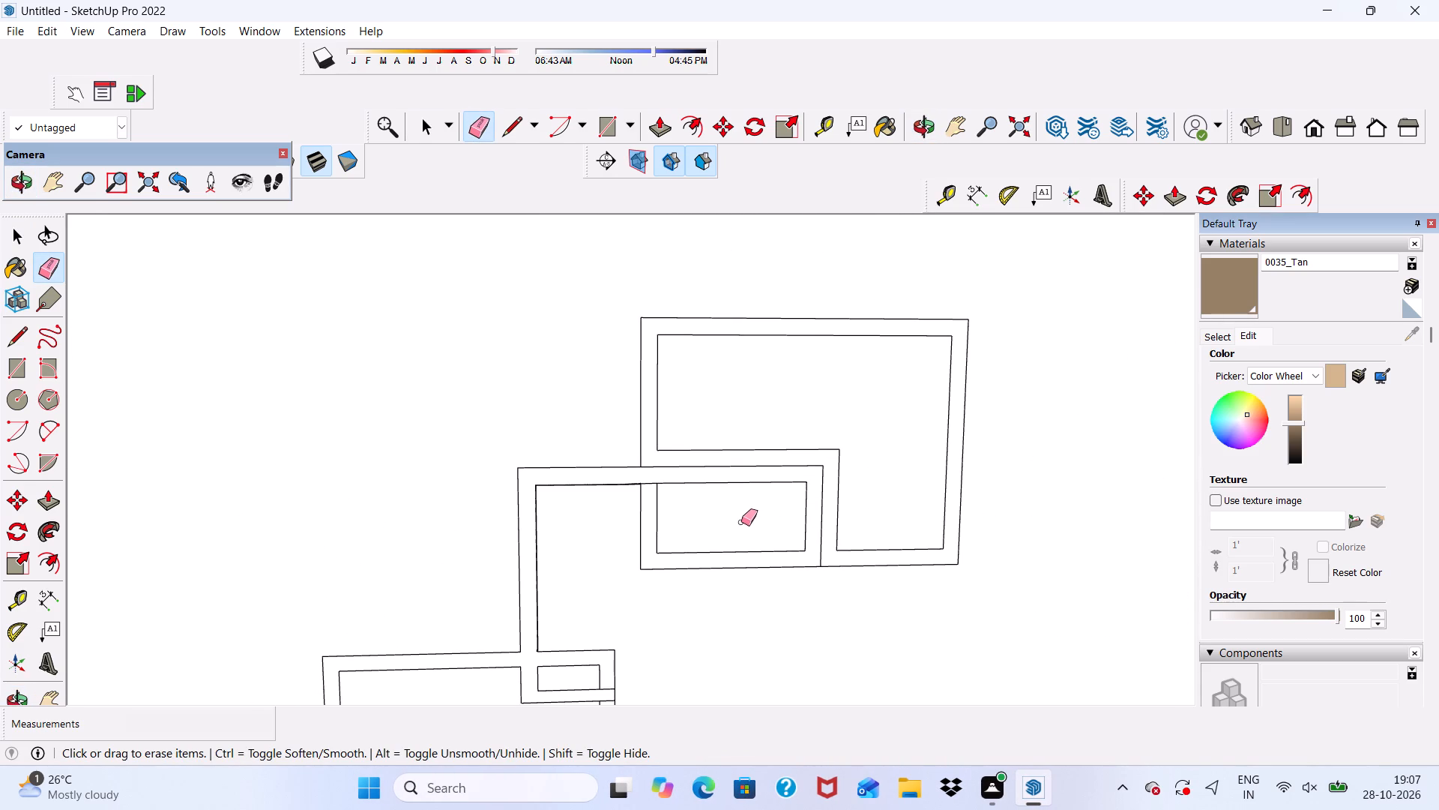
{"action": "scroll", "coordinate": [671, 514], "scroll_direction": "up", "scroll_amount": 1}
{"action": "scroll", "coordinate": [750, 532], "scroll_direction": "down", "scroll_amount": 1}
{"action": "scroll", "coordinate": [835, 471], "scroll_direction": "up", "scroll_amount": 5}
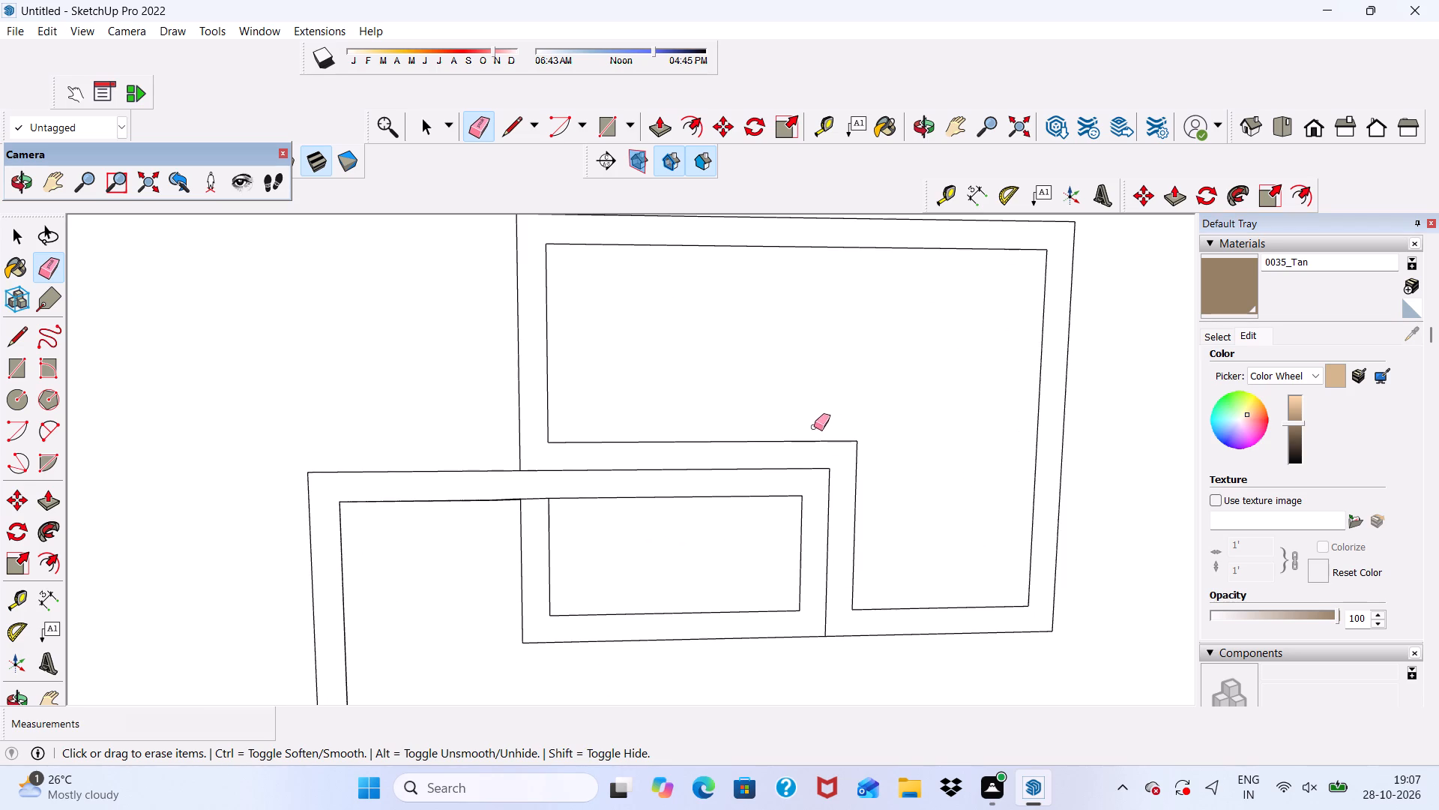
{"action": "scroll", "coordinate": [760, 428], "scroll_direction": "down", "scroll_amount": 6}
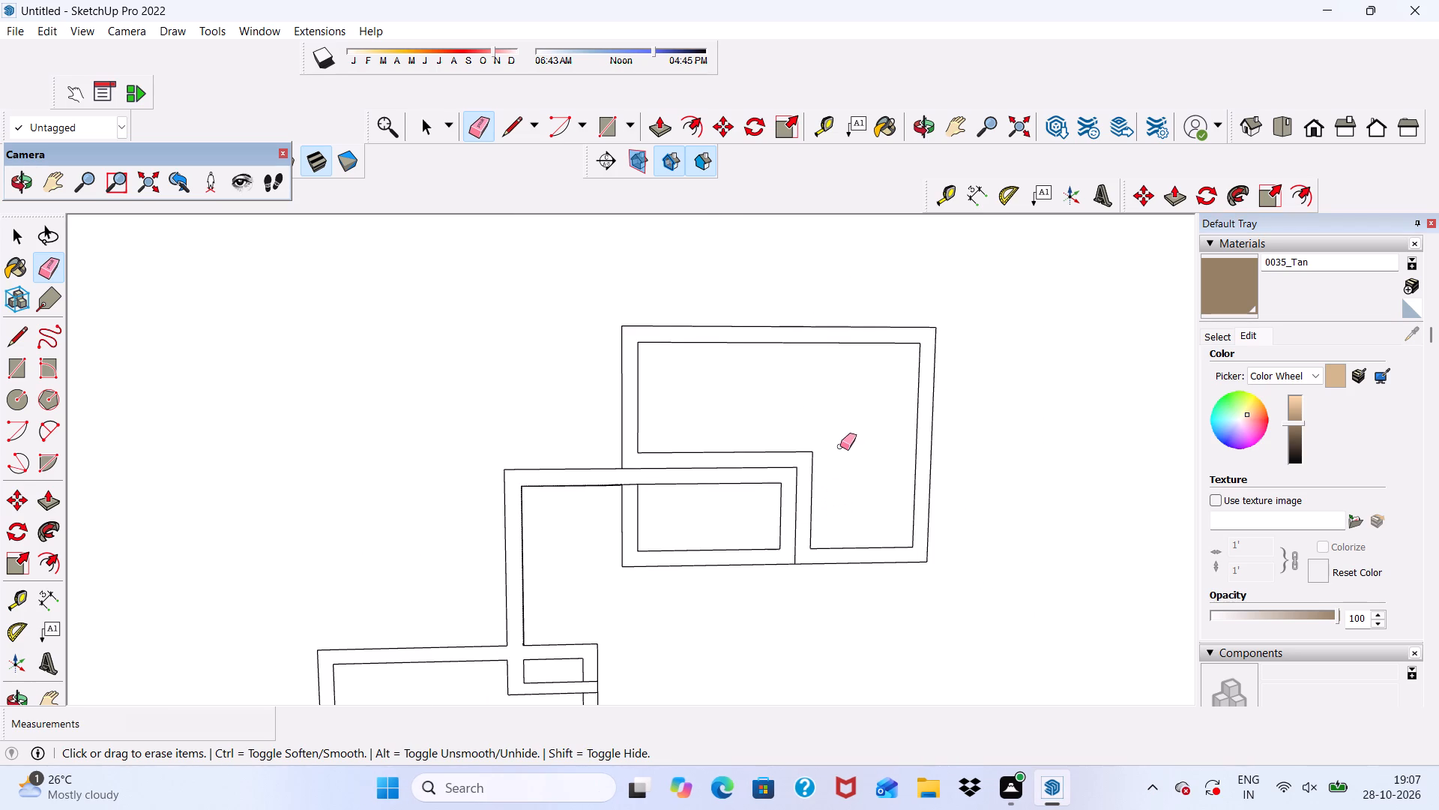
{"action": "middle_click_drag", "start_coordinate": [841, 445], "coordinate": [787, 474]}
{"action": "scroll", "coordinate": [787, 474], "scroll_direction": "up", "scroll_amount": 3}
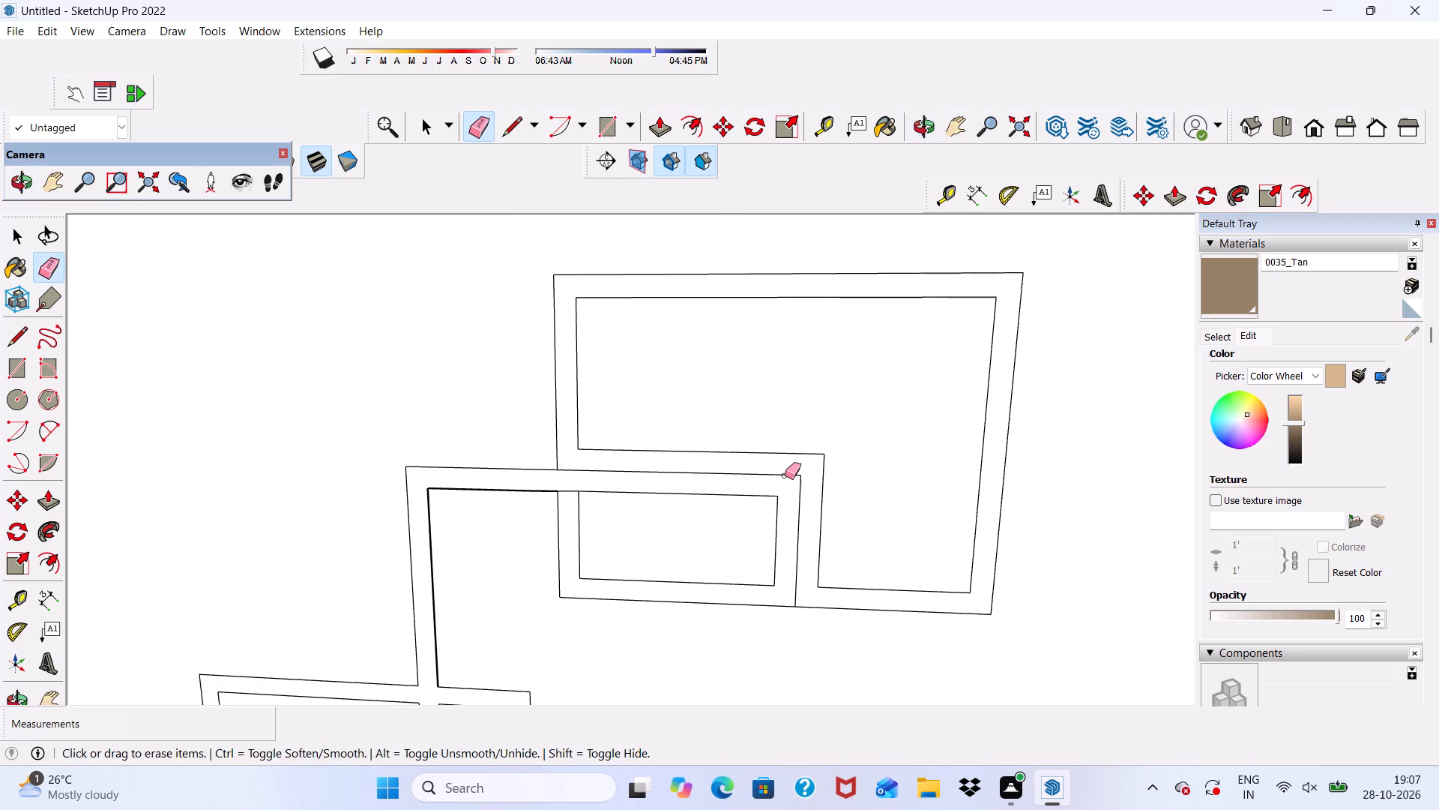
{"action": "scroll", "coordinate": [804, 594], "scroll_direction": "down", "scroll_amount": 1}
{"action": "scroll", "coordinate": [824, 575], "scroll_direction": "up", "scroll_amount": 1}
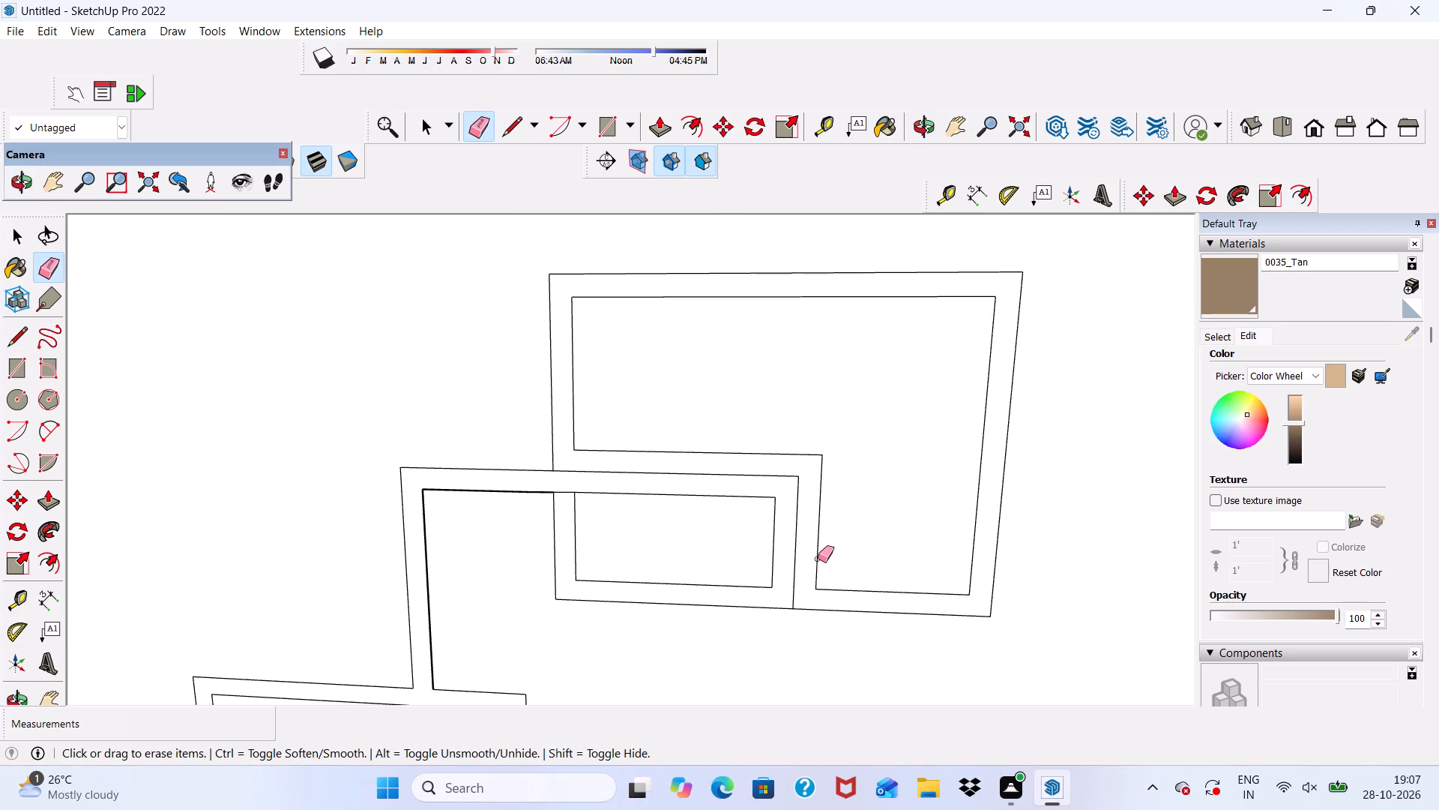
{"action": "left_click", "coordinate": [816, 554]}
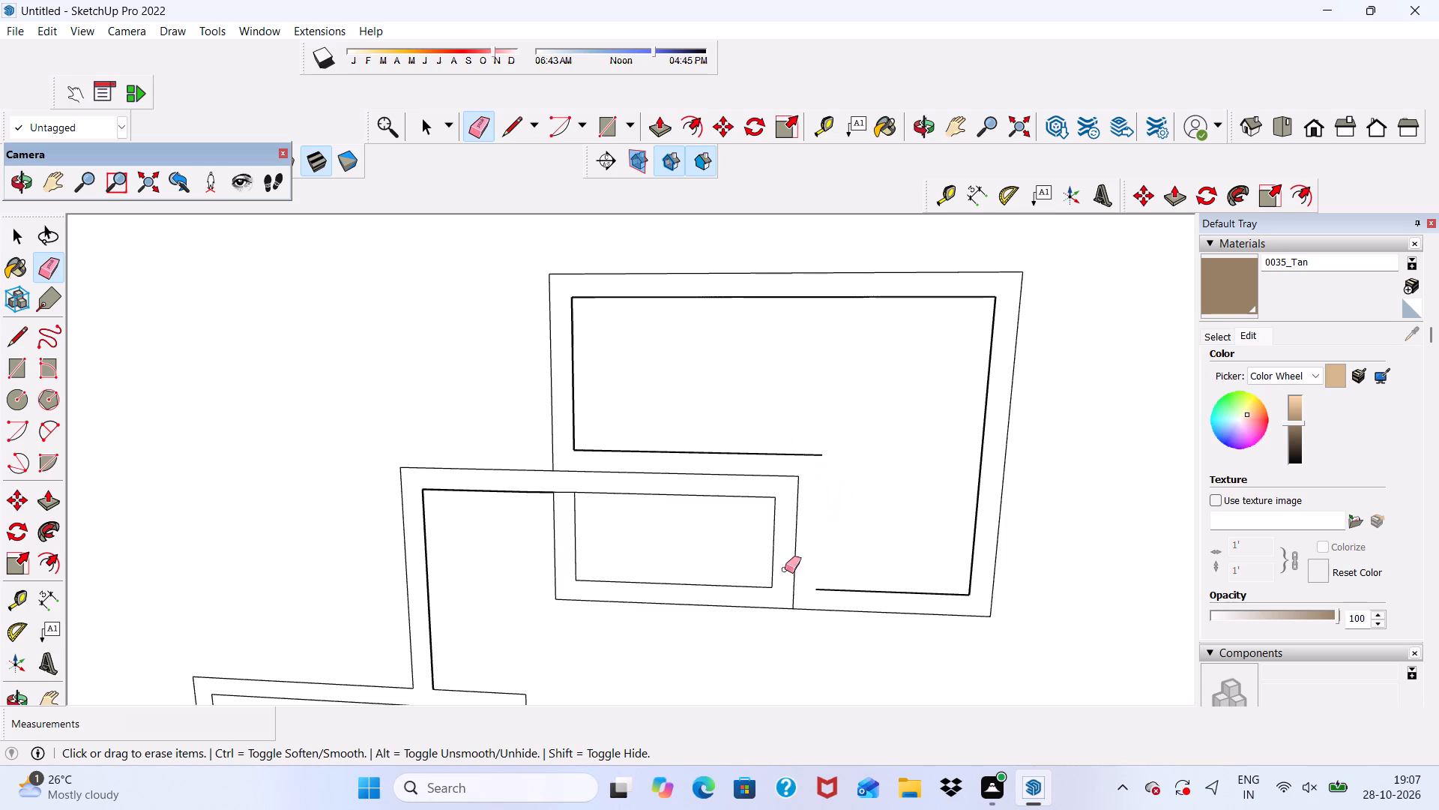
Draw two lines about 1 3/16" long joining the upper rectangle's broken inner bottom and inner left edges to the small overlap rectangle's corners.
{"action": "left_click", "coordinate": [507, 126]}
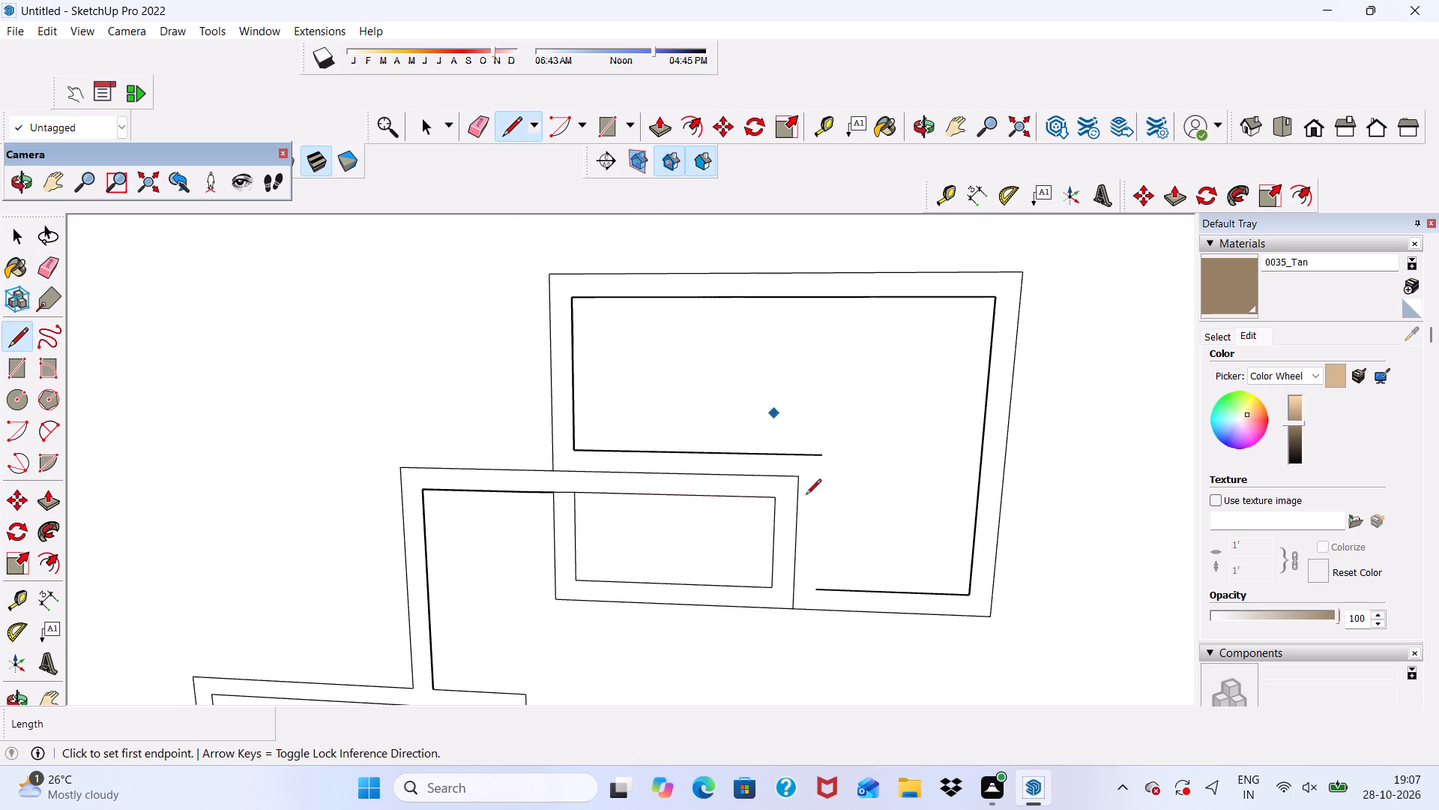
{"action": "scroll", "coordinate": [872, 649], "scroll_direction": "up", "scroll_amount": 1}
{"action": "left_click", "coordinate": [814, 580]}
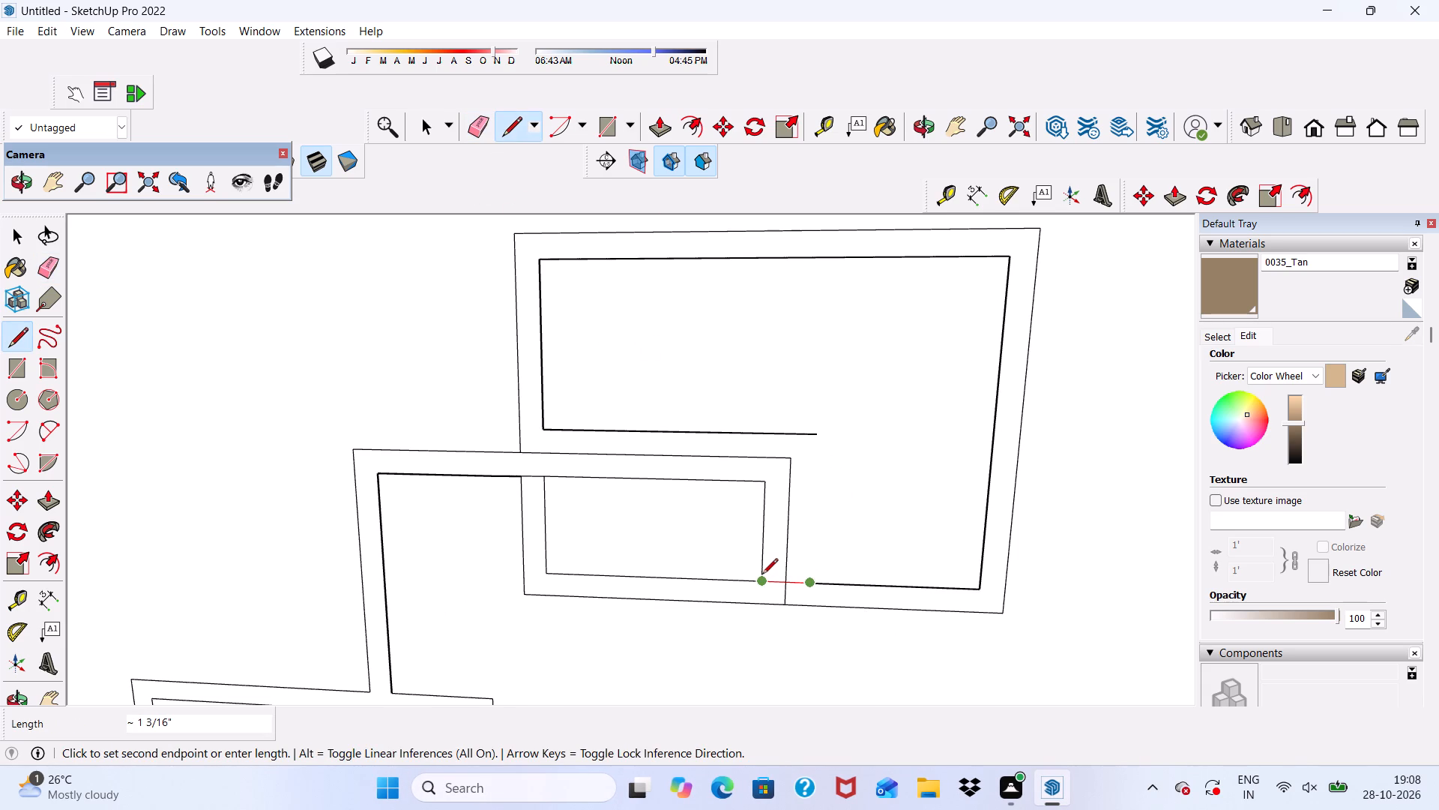
{"action": "left_click", "coordinate": [760, 575]}
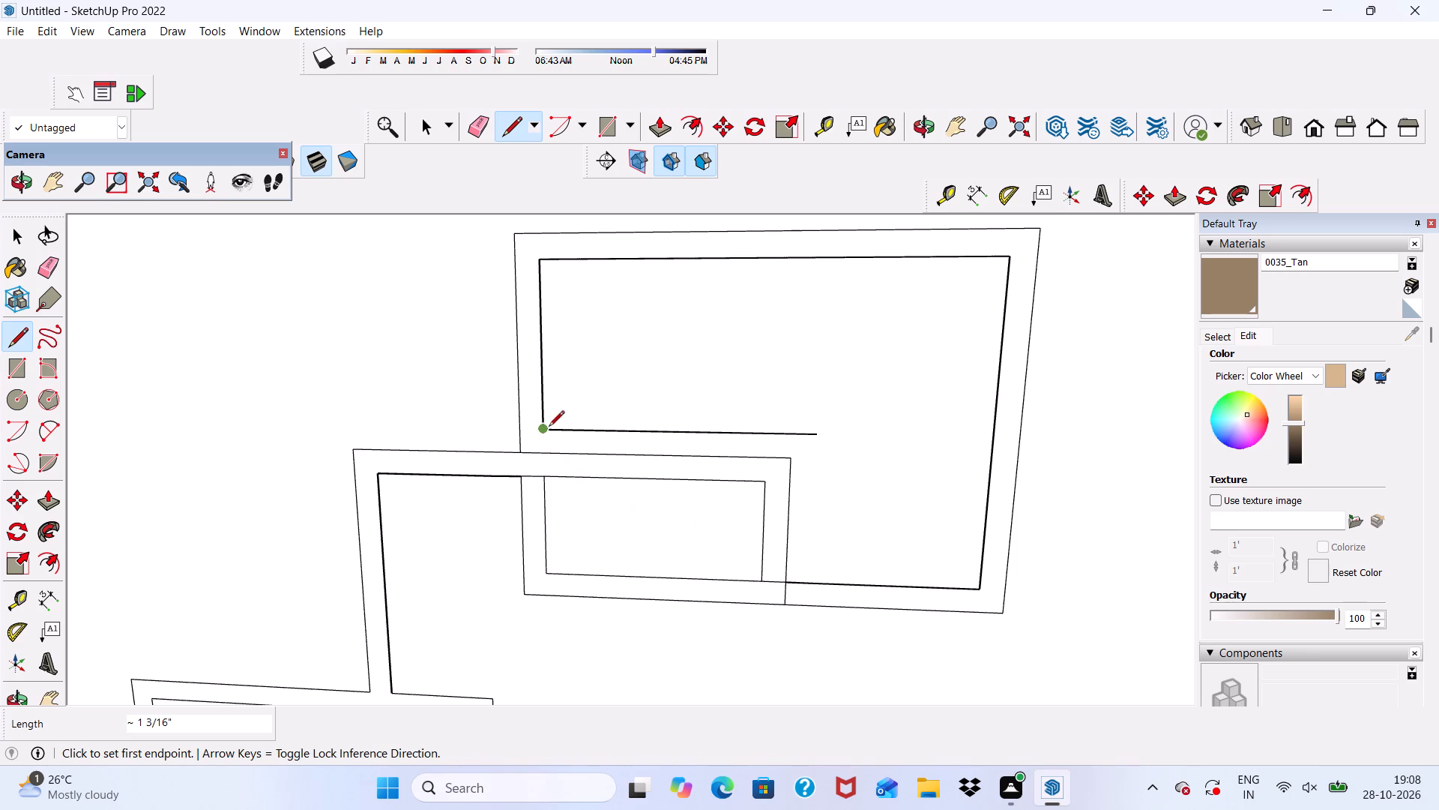
{"action": "left_click", "coordinate": [542, 430]}
{"action": "left_click", "coordinate": [546, 478]}
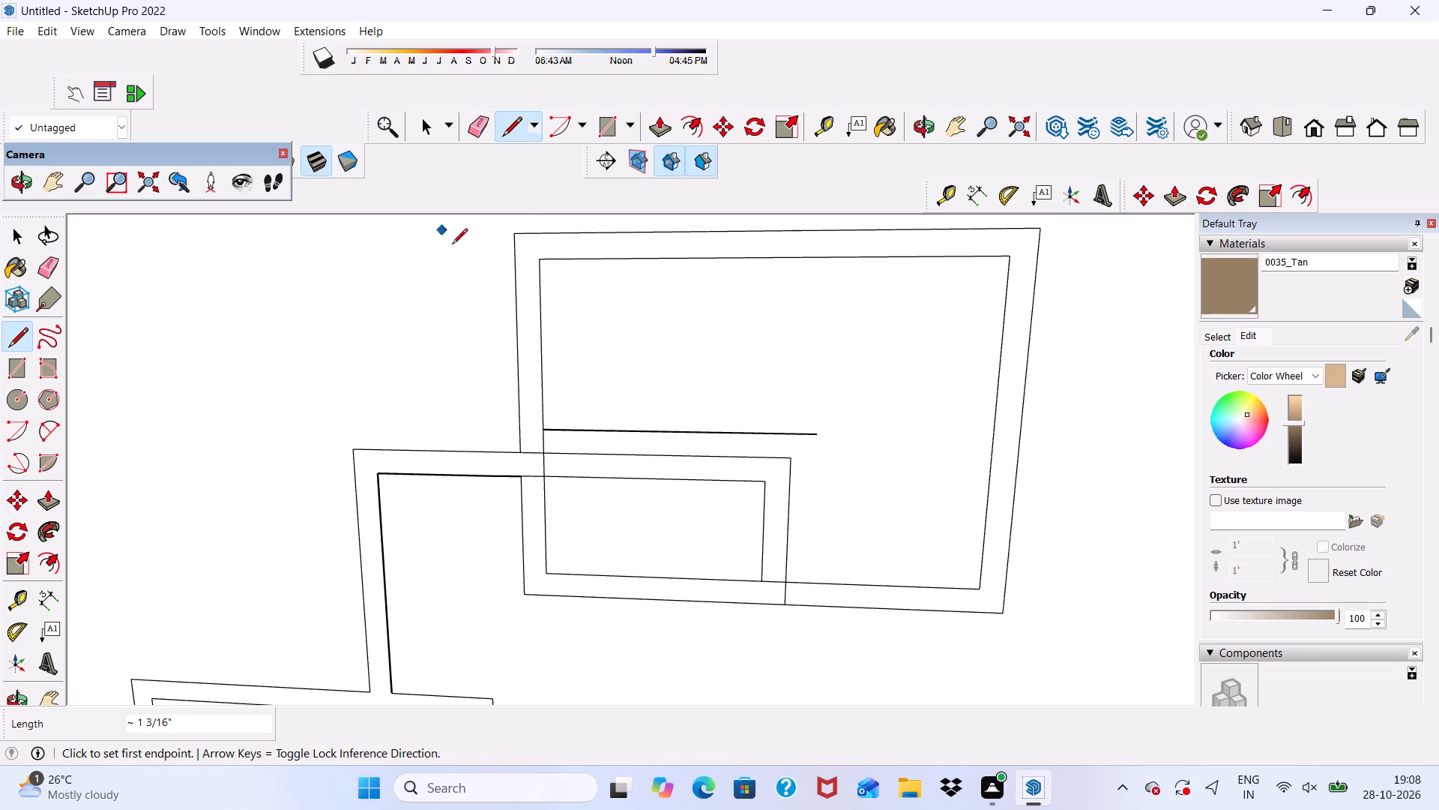
Erase the upper rectangle's horizontal notch edge and the line segment crossing the middle frame's right band.
{"action": "left_click", "coordinate": [468, 123]}
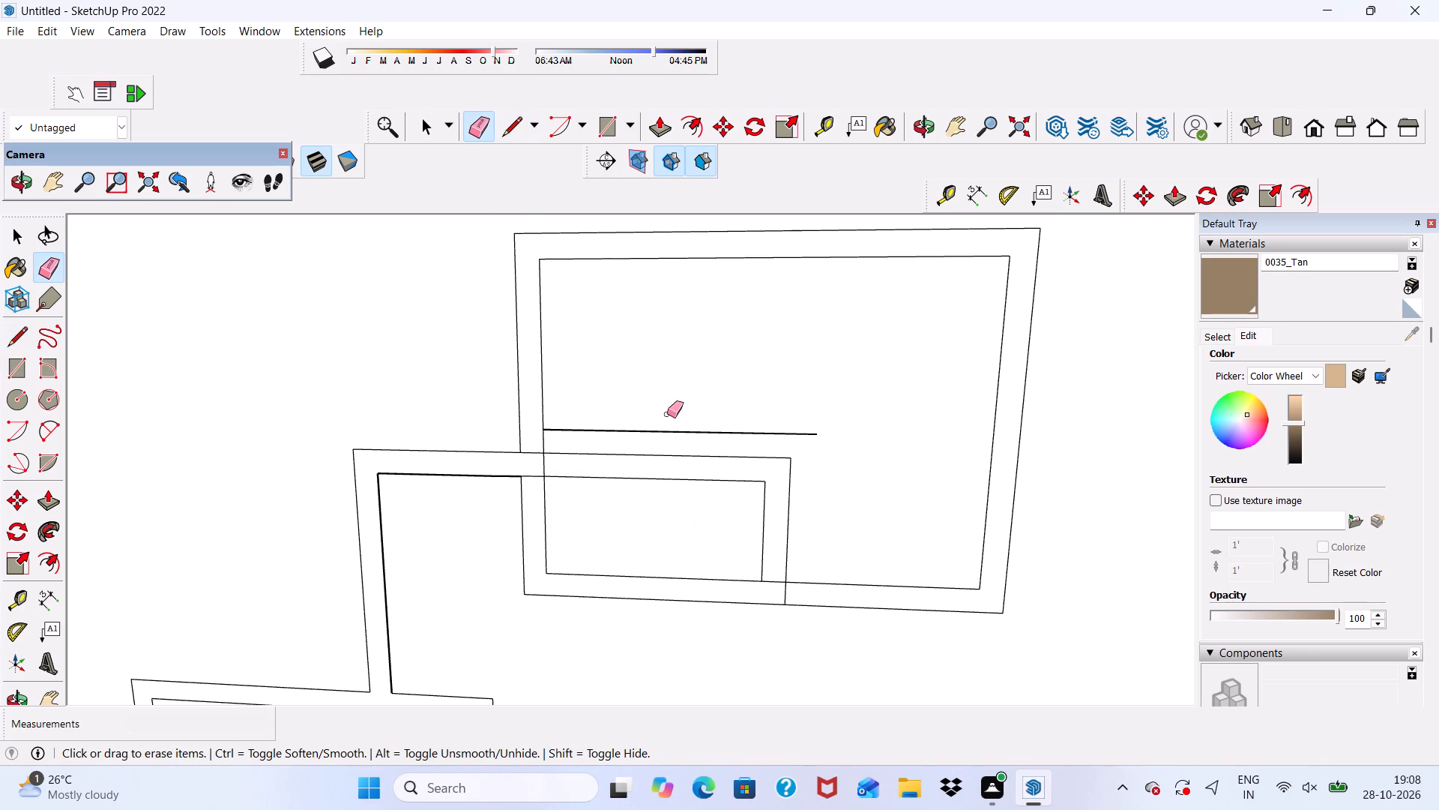
{"action": "left_click_drag", "start_coordinate": [669, 417], "coordinate": [690, 436]}
{"action": "scroll", "coordinate": [807, 331], "scroll_direction": "down", "scroll_amount": 5}
{"action": "scroll", "coordinate": [839, 556], "scroll_direction": "up", "scroll_amount": 9}
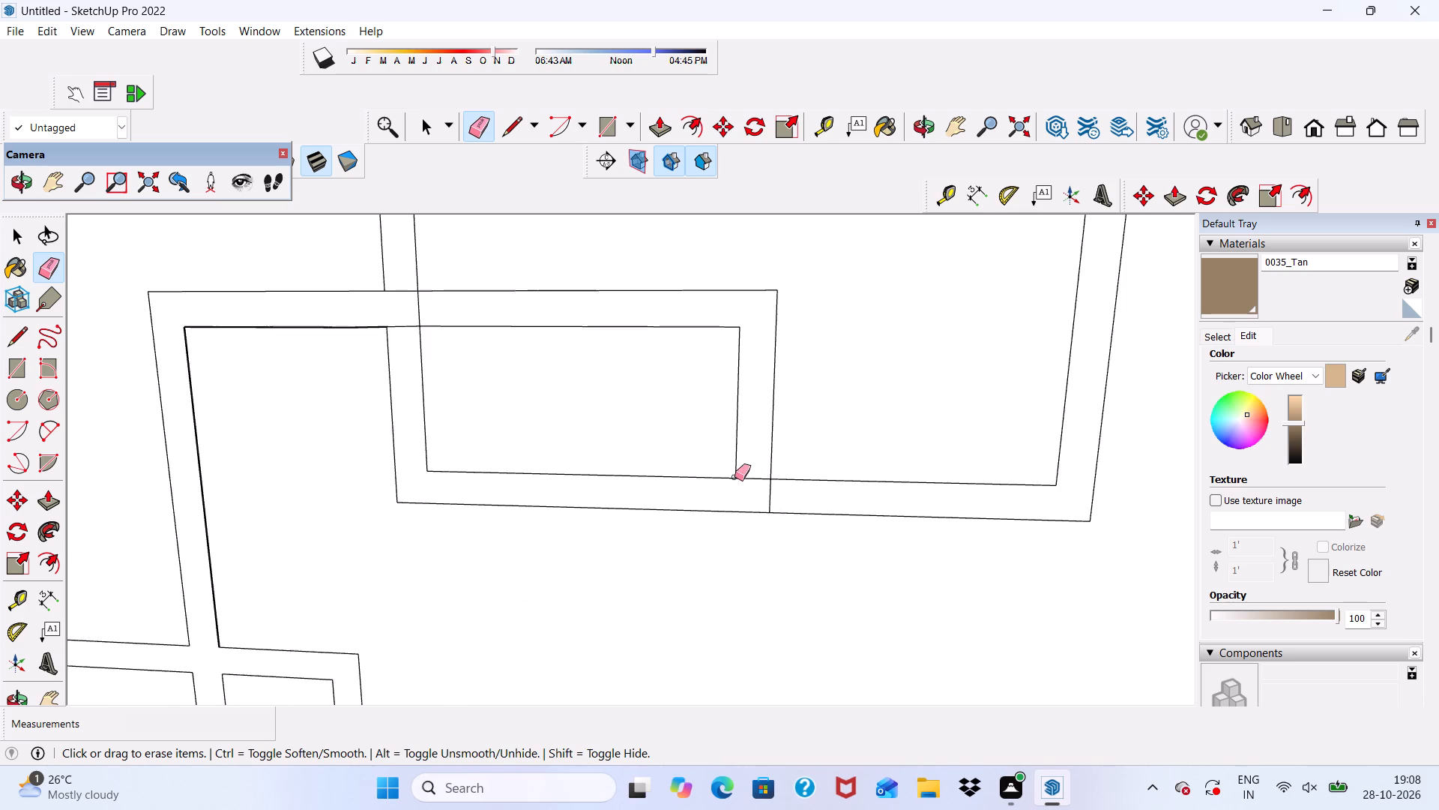
{"action": "left_click_drag", "start_coordinate": [746, 467], "coordinate": [746, 493]}
Erase the edge segments inside the crossing of the upper rectangle's left band and the middle frame's top band.
{"action": "scroll", "coordinate": [731, 485], "scroll_direction": "down", "scroll_amount": 9}
{"action": "scroll", "coordinate": [746, 490], "scroll_direction": "up", "scroll_amount": 6}
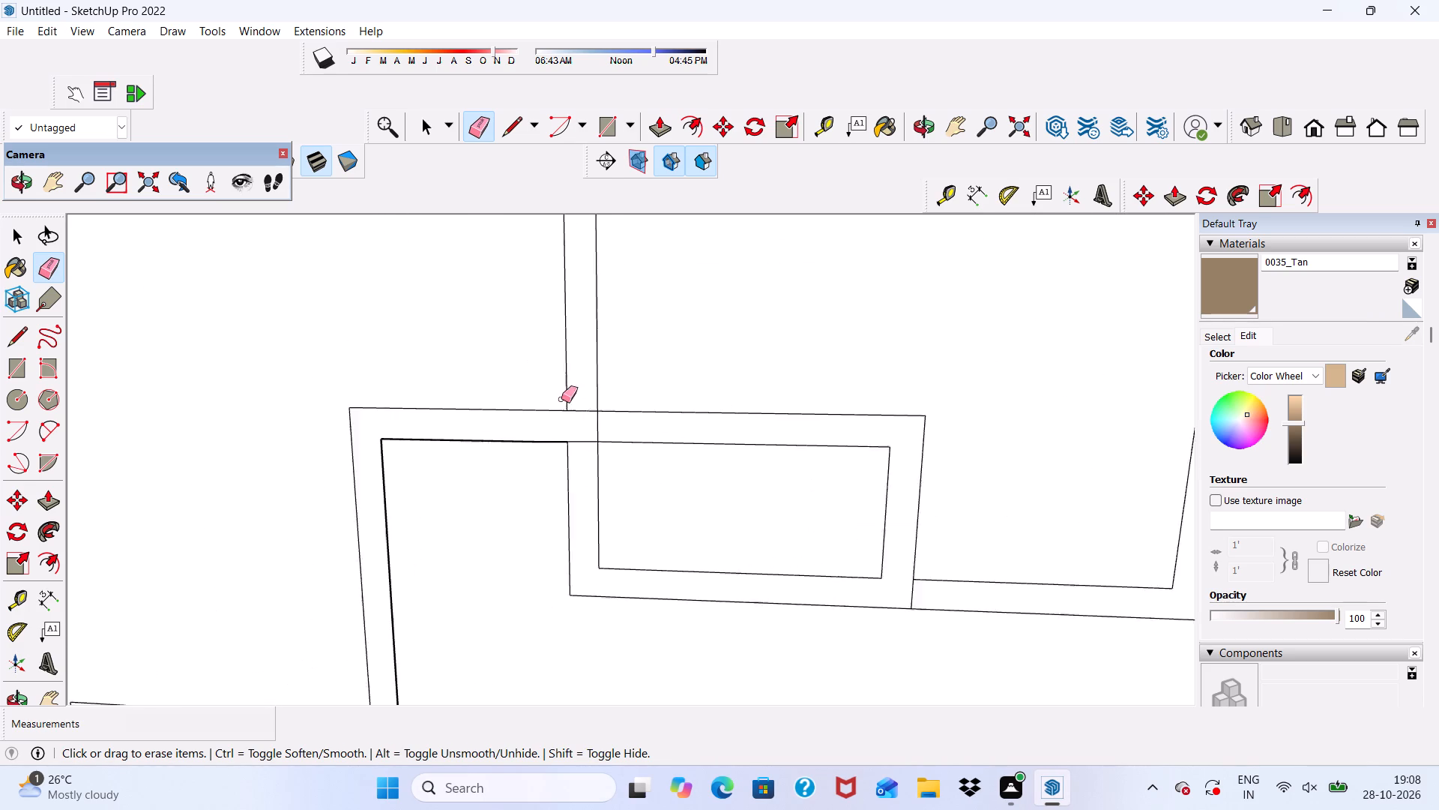
{"action": "scroll", "coordinate": [561, 399], "scroll_direction": "up", "scroll_amount": 5}
{"action": "left_click_drag", "start_coordinate": [574, 411], "coordinate": [579, 435]}
{"action": "left_click_drag", "start_coordinate": [592, 445], "coordinate": [635, 441]}
{"action": "left_click_drag", "start_coordinate": [588, 454], "coordinate": [588, 474]}
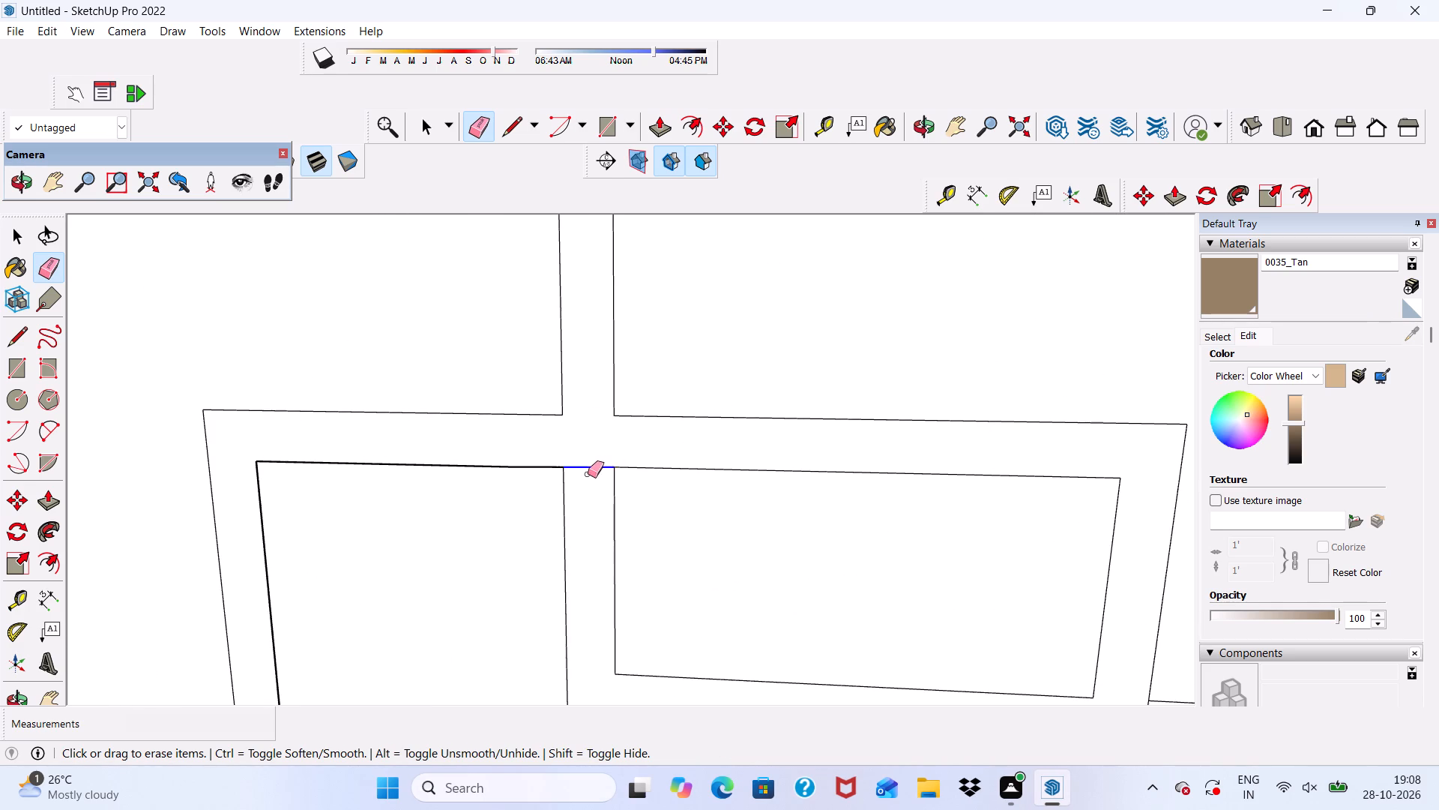
{"action": "left_click_drag", "start_coordinate": [588, 474], "coordinate": [588, 472]}
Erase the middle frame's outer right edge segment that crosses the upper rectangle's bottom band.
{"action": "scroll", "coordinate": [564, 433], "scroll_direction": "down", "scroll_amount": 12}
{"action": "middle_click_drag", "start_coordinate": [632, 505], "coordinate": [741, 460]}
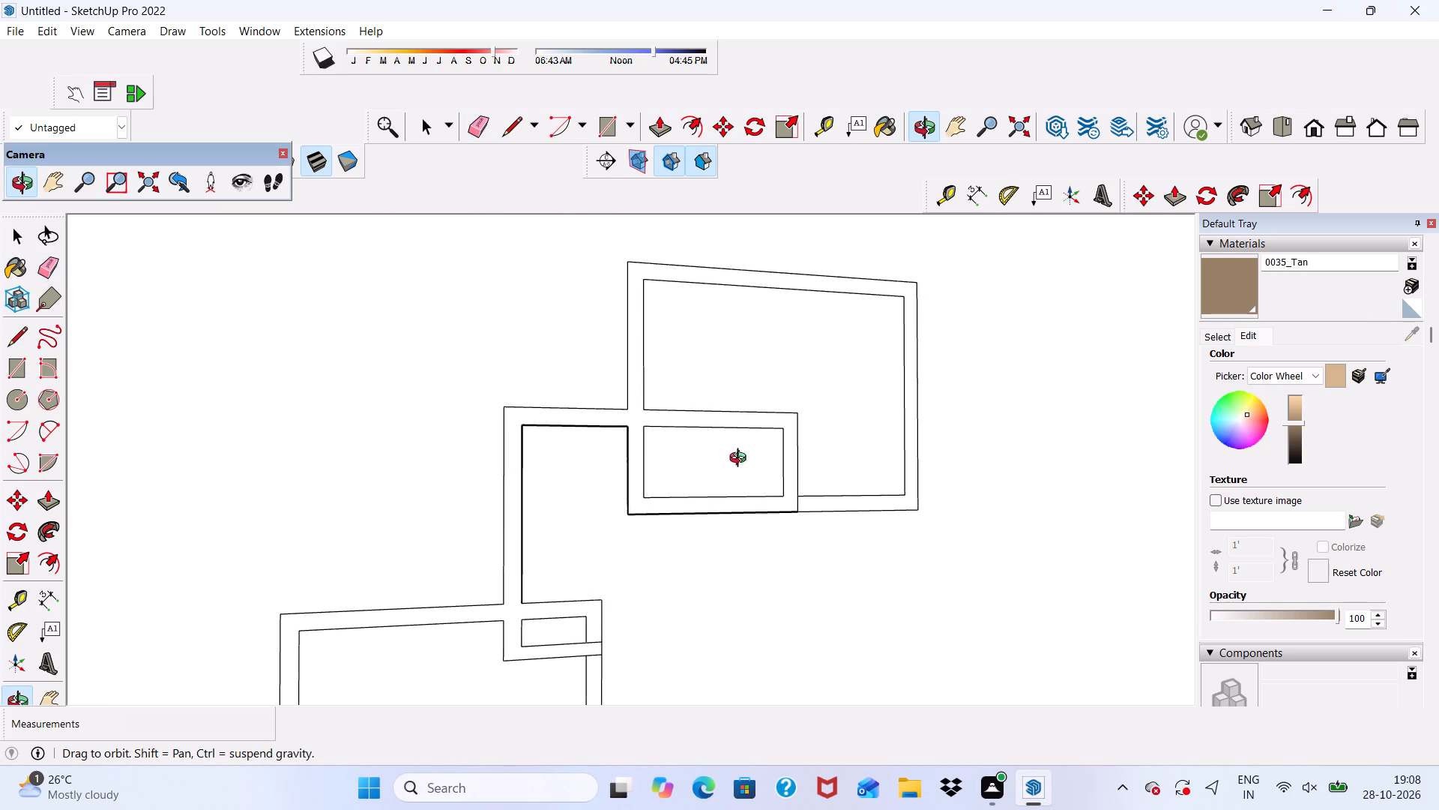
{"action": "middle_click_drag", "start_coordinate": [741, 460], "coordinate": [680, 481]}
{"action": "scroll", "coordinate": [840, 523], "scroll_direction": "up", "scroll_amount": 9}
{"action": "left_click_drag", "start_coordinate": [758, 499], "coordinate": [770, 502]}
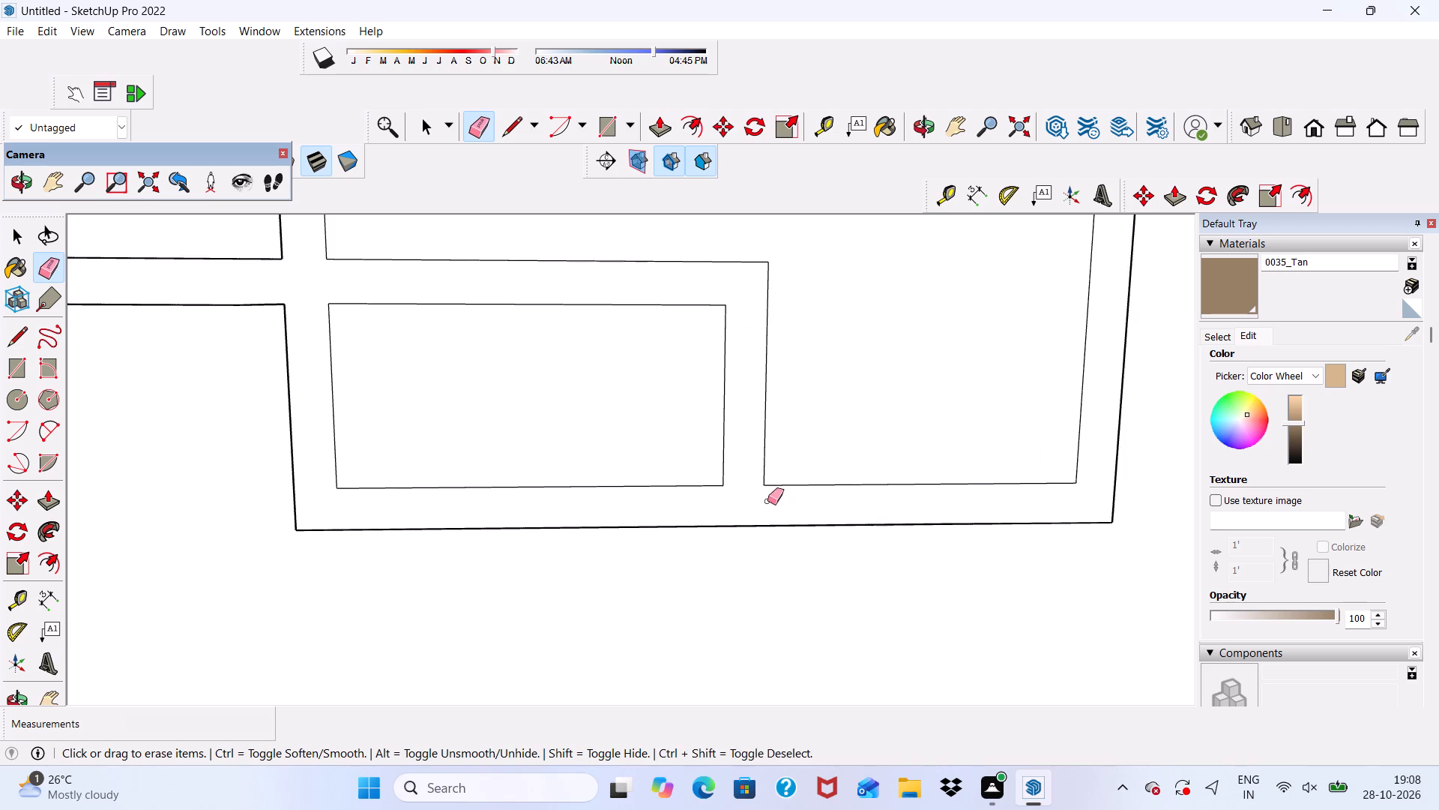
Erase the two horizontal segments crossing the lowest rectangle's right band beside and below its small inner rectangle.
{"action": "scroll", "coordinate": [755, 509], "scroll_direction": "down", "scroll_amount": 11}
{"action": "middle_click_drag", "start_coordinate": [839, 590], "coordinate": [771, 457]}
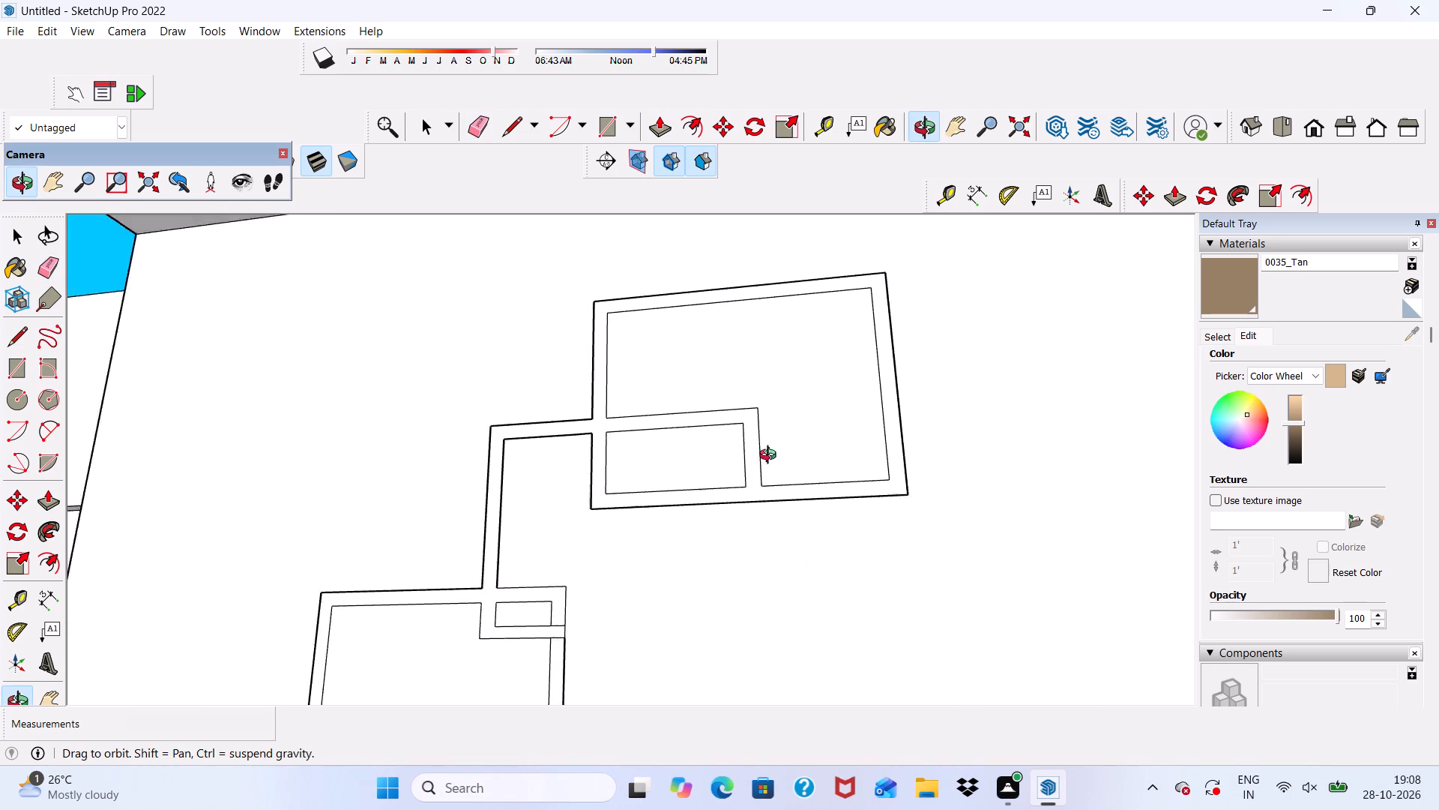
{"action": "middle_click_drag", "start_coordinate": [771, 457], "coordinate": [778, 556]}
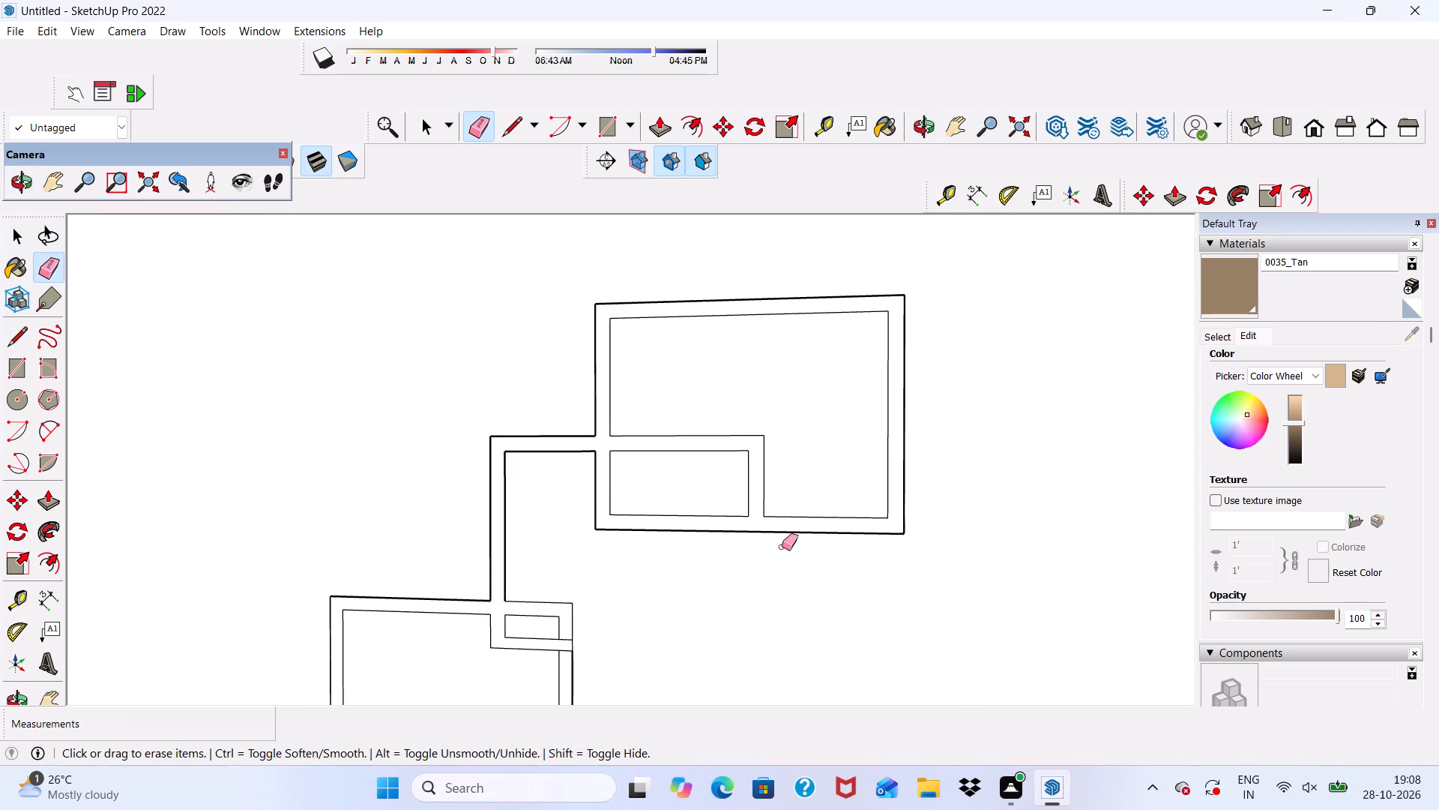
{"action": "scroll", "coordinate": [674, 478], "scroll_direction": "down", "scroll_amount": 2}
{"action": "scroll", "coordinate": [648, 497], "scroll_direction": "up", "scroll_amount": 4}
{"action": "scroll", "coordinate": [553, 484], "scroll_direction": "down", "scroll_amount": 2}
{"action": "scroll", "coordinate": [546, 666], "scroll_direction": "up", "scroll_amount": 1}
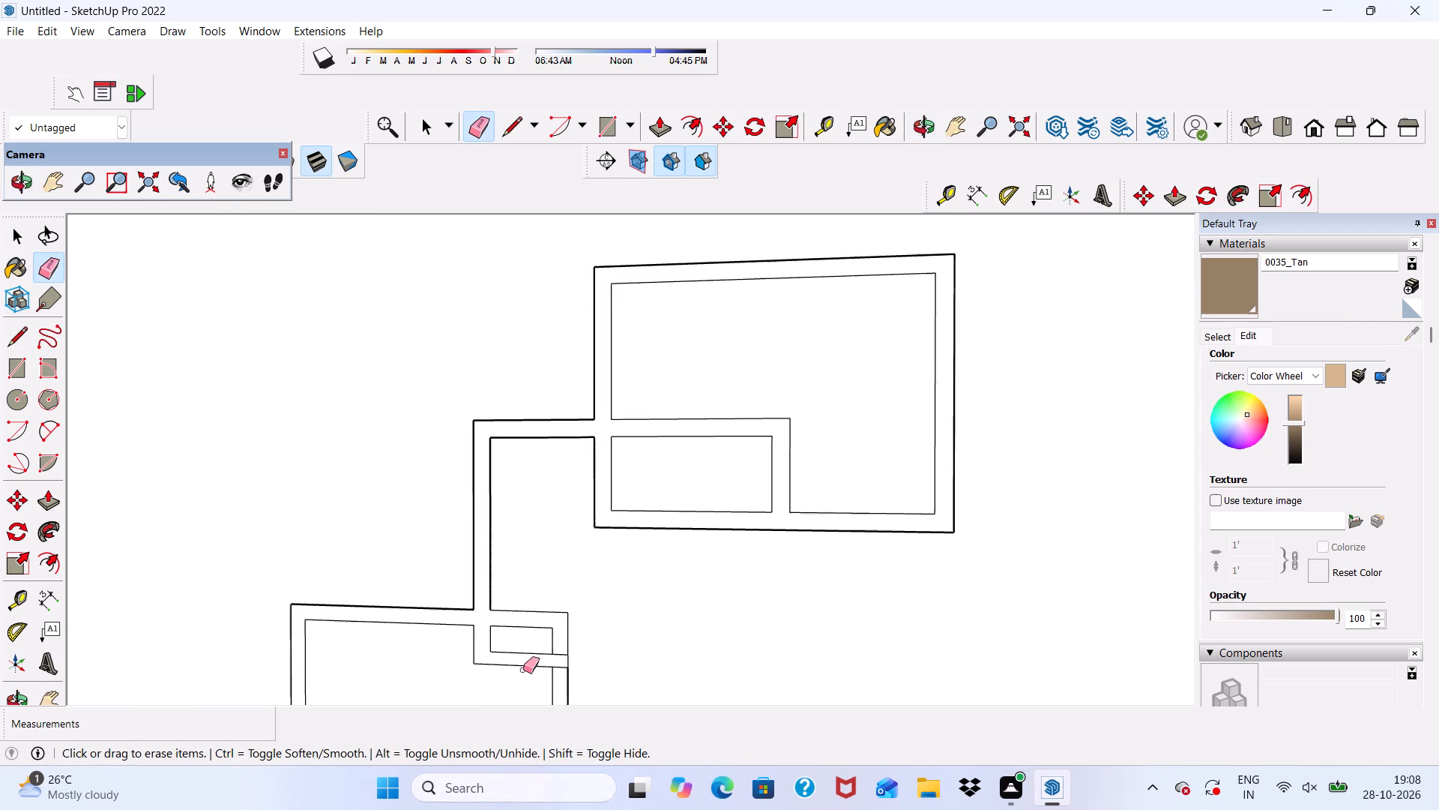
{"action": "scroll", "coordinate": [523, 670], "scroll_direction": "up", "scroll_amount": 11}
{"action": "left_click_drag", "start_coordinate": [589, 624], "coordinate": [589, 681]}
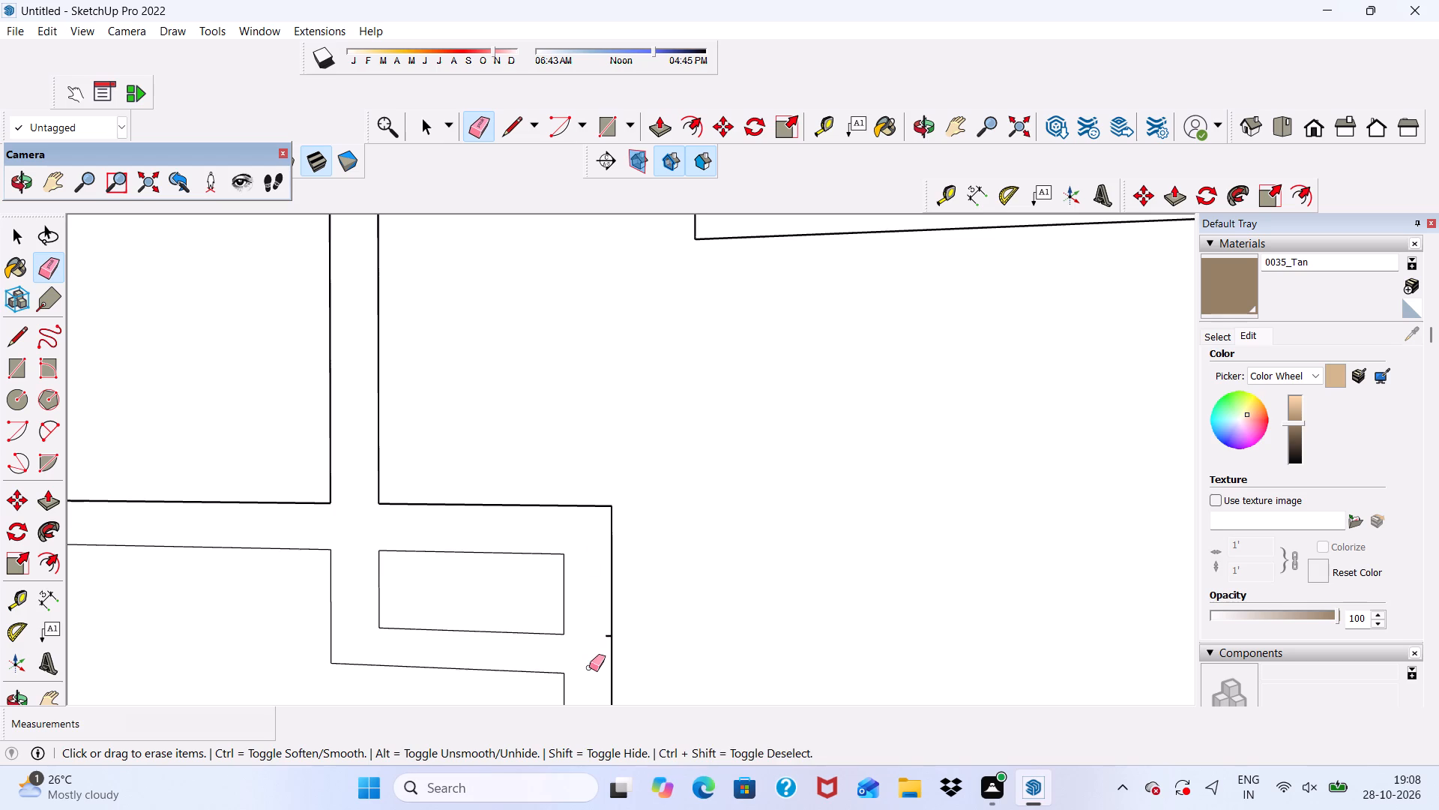
Select the frame band of the lowest rectangle and examine whether the pattern forms a face separate from the parapet wall.
{"action": "scroll", "coordinate": [550, 494], "scroll_direction": "down", "scroll_amount": 6}
{"action": "scroll", "coordinate": [667, 631], "scroll_direction": "up", "scroll_amount": 4}
{"action": "scroll", "coordinate": [558, 402], "scroll_direction": "down", "scroll_amount": 14}
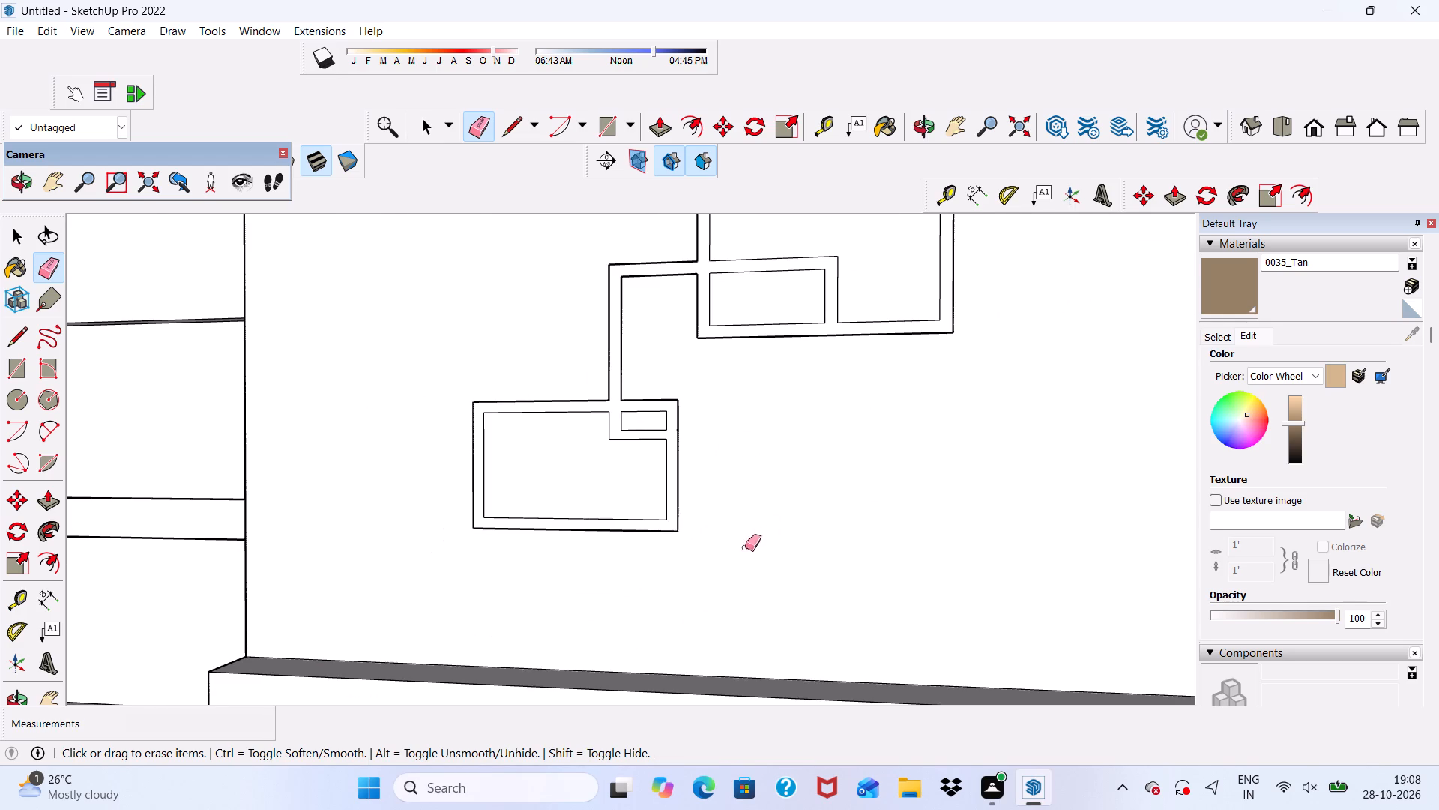
{"action": "scroll", "coordinate": [757, 532], "scroll_direction": "up", "scroll_amount": 1}
{"action": "key", "text": "space"}
{"action": "scroll", "coordinate": [720, 454], "scroll_direction": "up", "scroll_amount": 3}
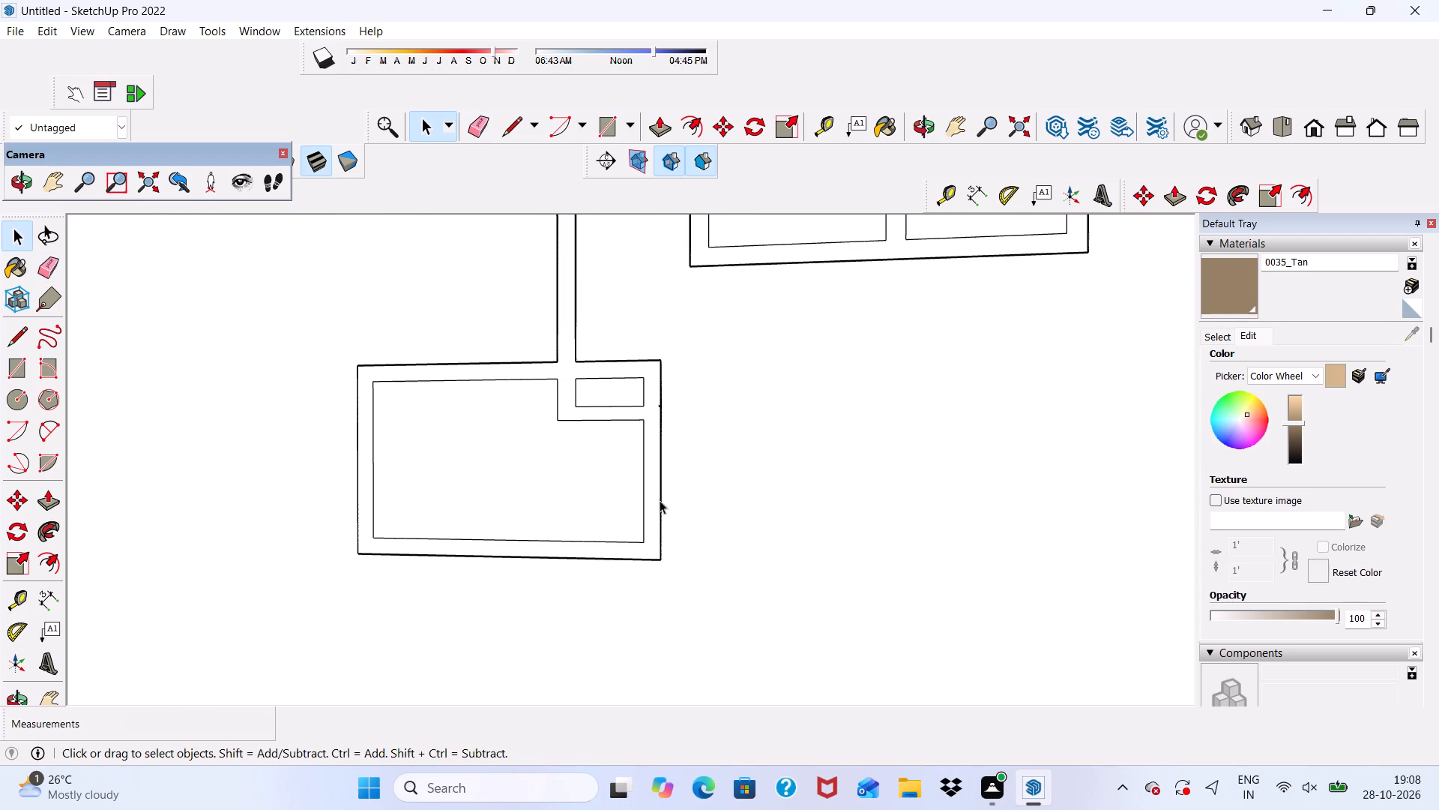
{"action": "left_click", "coordinate": [650, 493]}
{"action": "scroll", "coordinate": [644, 493], "scroll_direction": "down", "scroll_amount": 3}
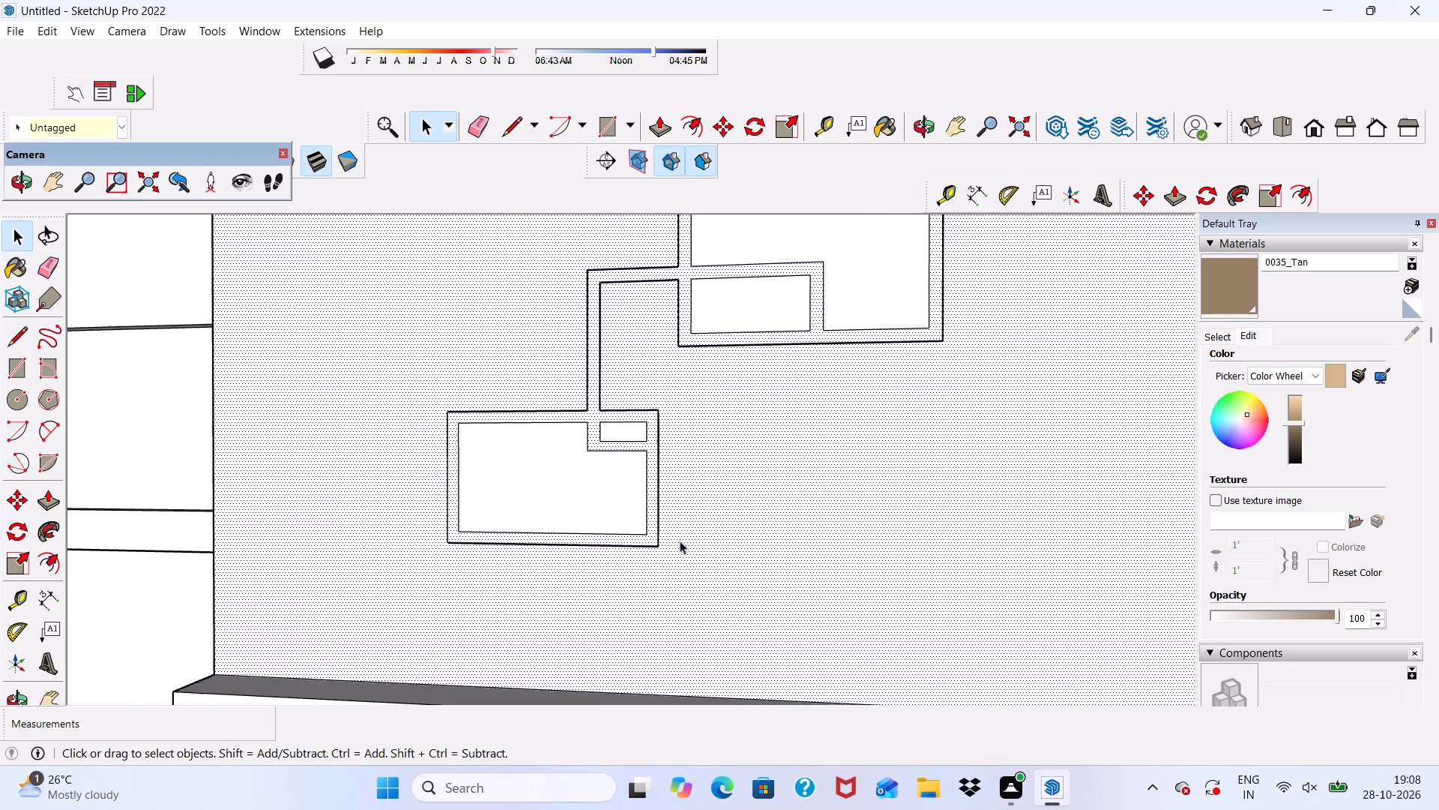
{"action": "scroll", "coordinate": [680, 541], "scroll_direction": "down", "scroll_amount": 7}
{"action": "scroll", "coordinate": [657, 458], "scroll_direction": "up", "scroll_amount": 6}
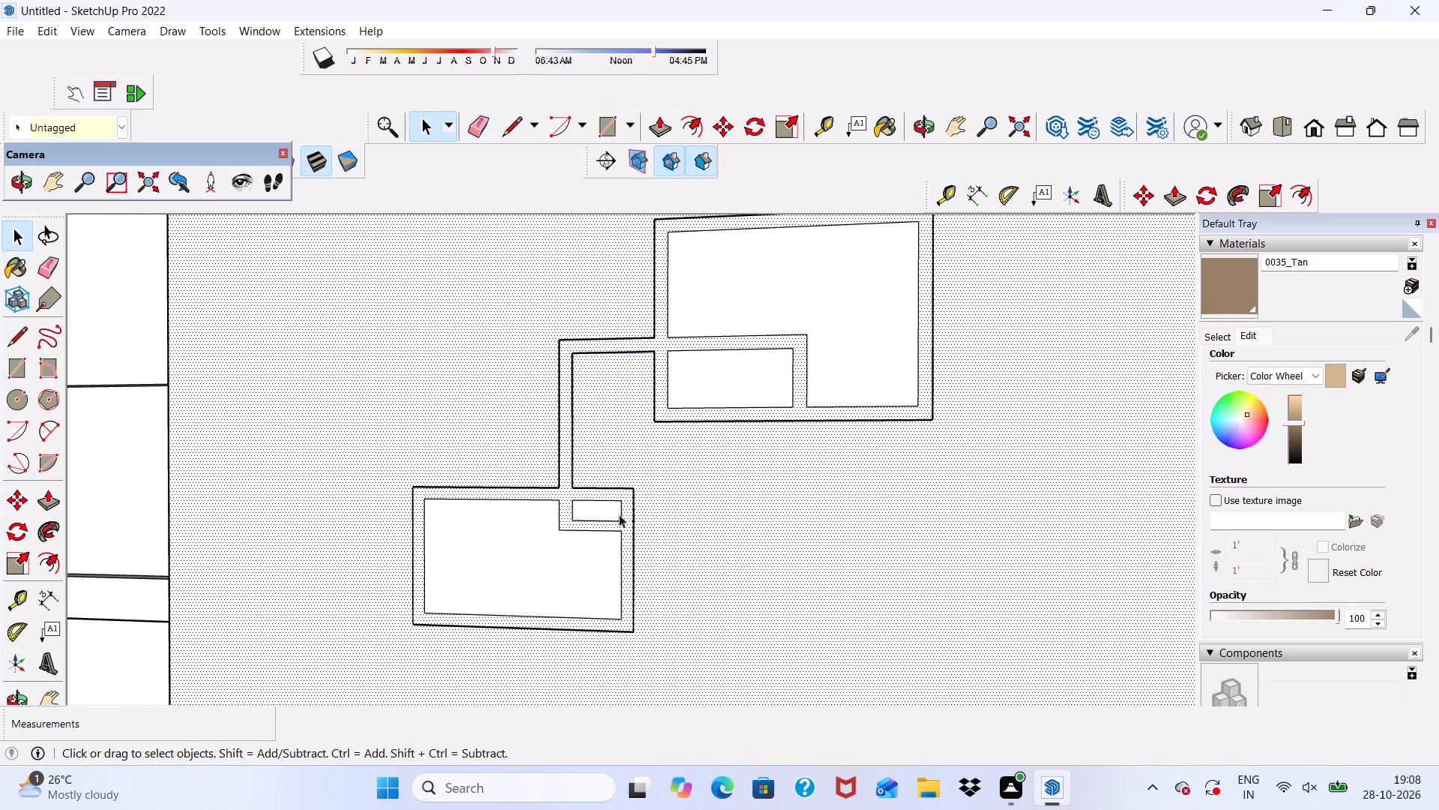
{"action": "scroll", "coordinate": [591, 523], "scroll_direction": "up", "scroll_amount": 3}
{"action": "scroll", "coordinate": [588, 441], "scroll_direction": "down", "scroll_amount": 1}
{"action": "middle_click_drag", "start_coordinate": [587, 427], "coordinate": [605, 544]}
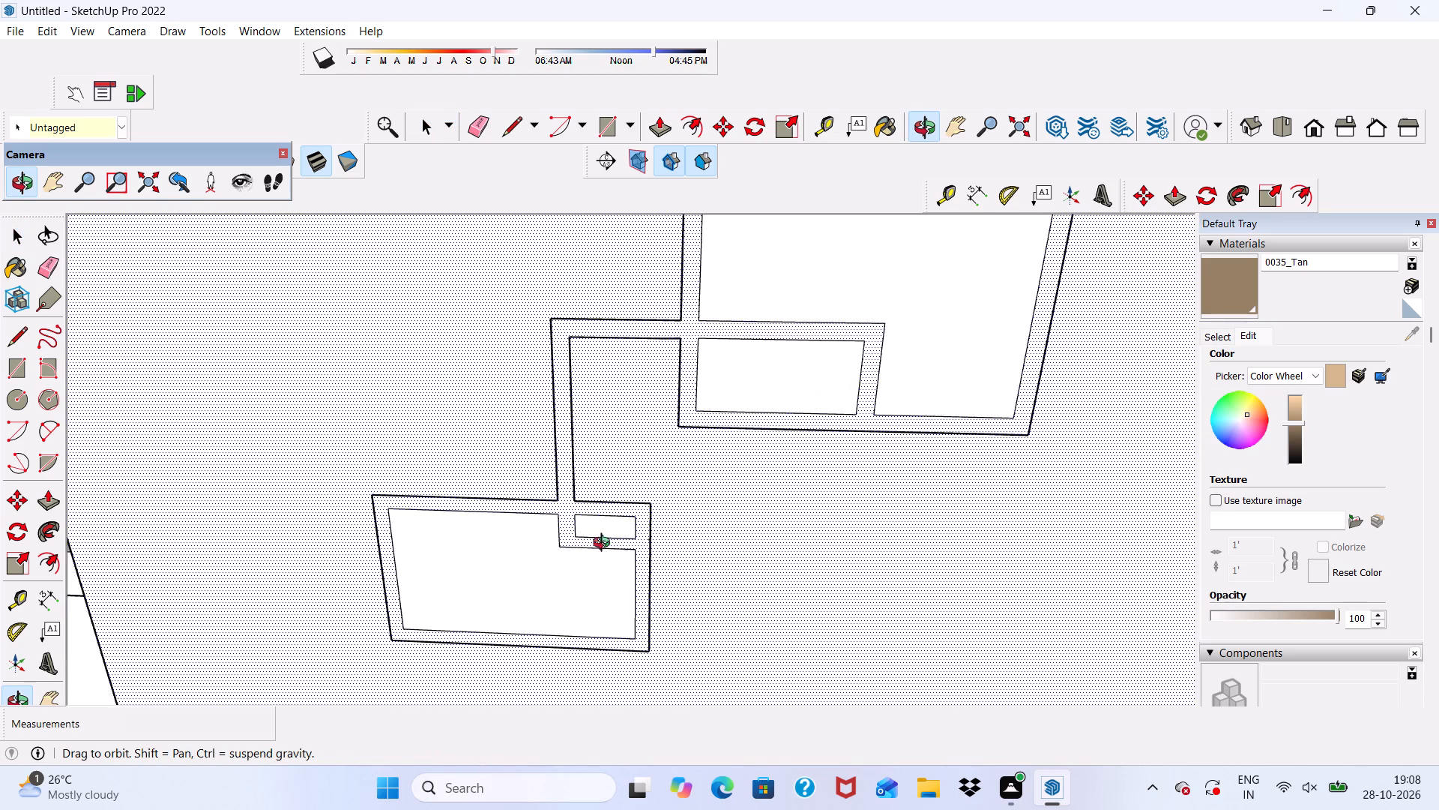
{"action": "middle_click_drag", "start_coordinate": [605, 544], "coordinate": [592, 547]}
{"action": "scroll", "coordinate": [630, 505], "scroll_direction": "up", "scroll_amount": 2}
{"action": "scroll", "coordinate": [621, 448], "scroll_direction": "down", "scroll_amount": 4}
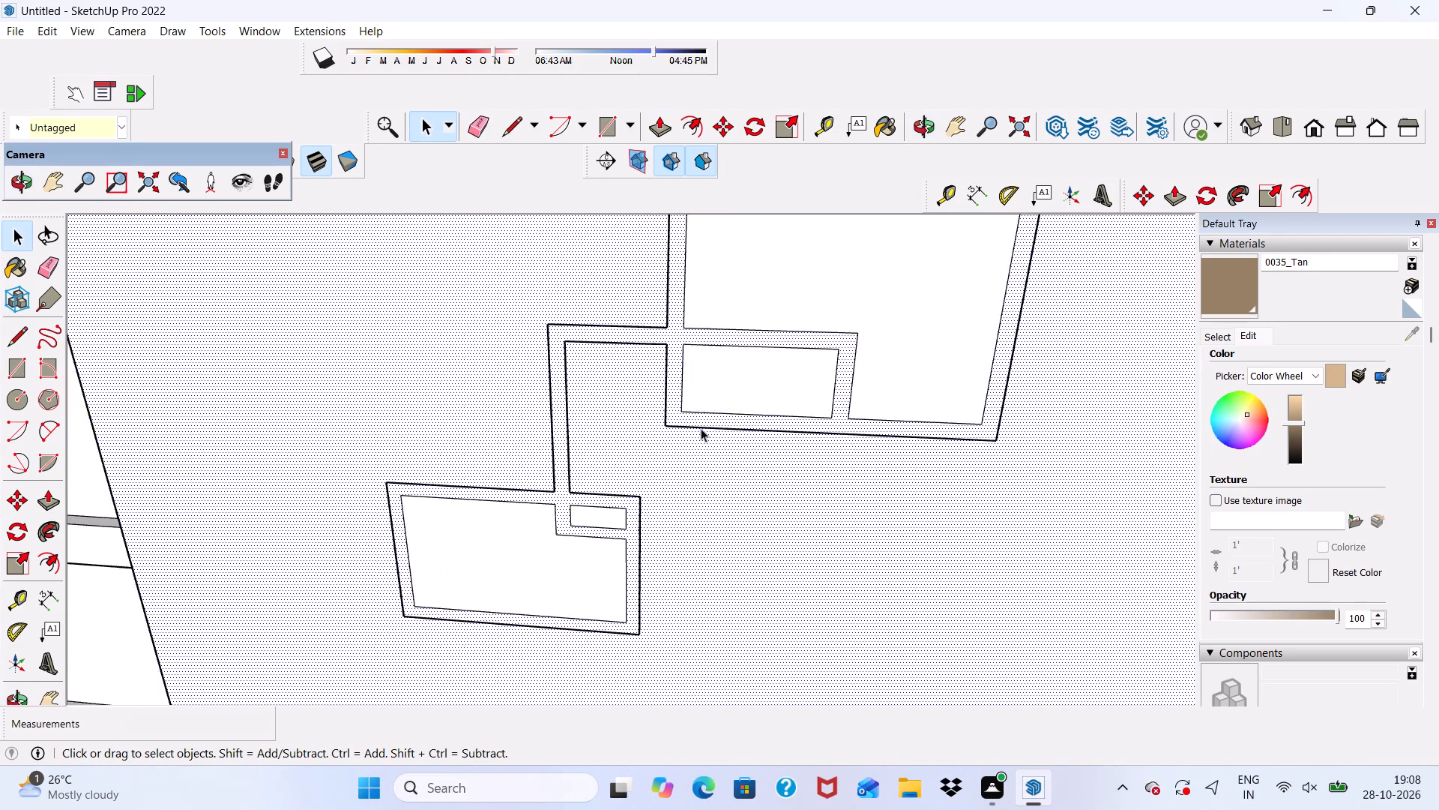
{"action": "scroll", "coordinate": [701, 428], "scroll_direction": "down", "scroll_amount": 16}
{"action": "scroll", "coordinate": [636, 586], "scroll_direction": "up", "scroll_amount": 1}
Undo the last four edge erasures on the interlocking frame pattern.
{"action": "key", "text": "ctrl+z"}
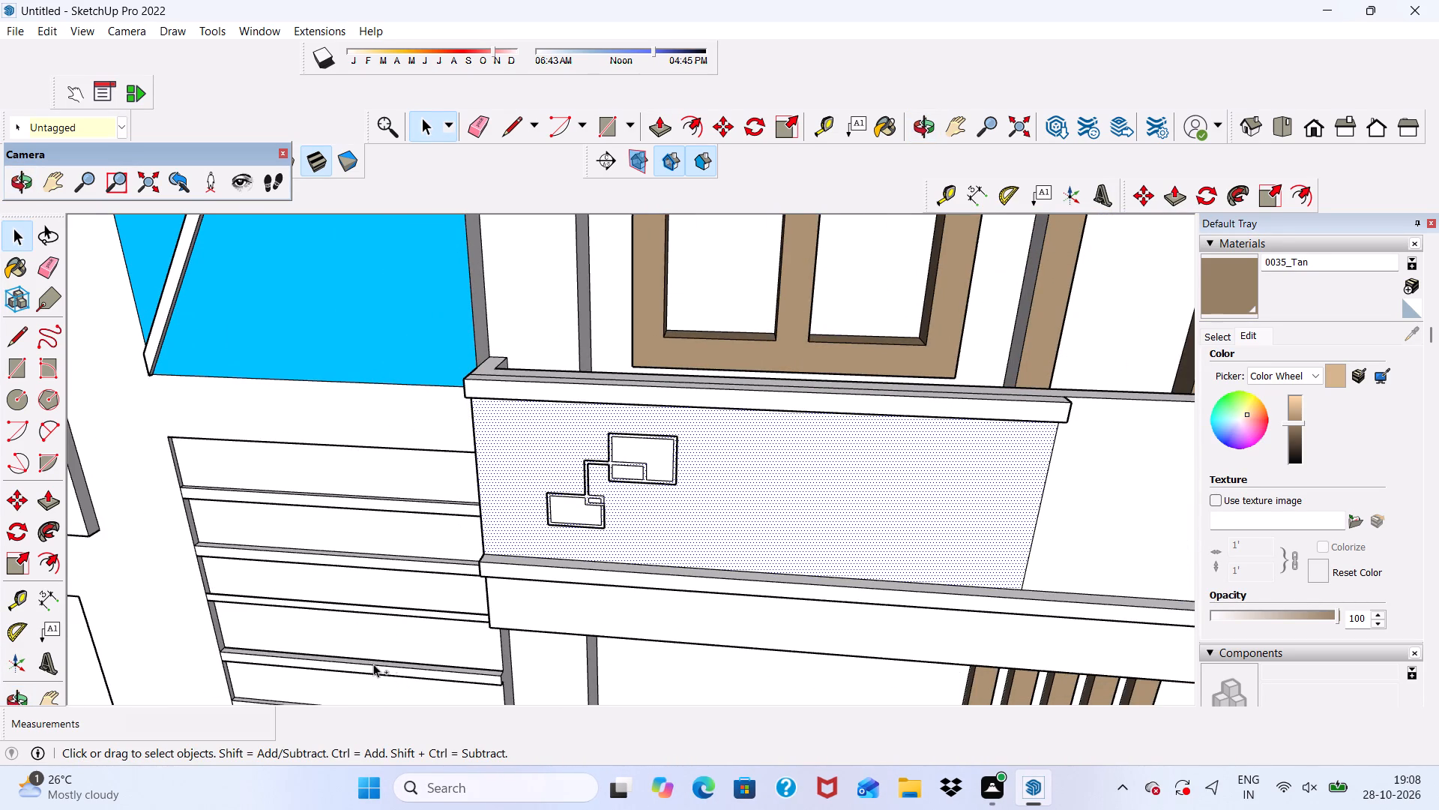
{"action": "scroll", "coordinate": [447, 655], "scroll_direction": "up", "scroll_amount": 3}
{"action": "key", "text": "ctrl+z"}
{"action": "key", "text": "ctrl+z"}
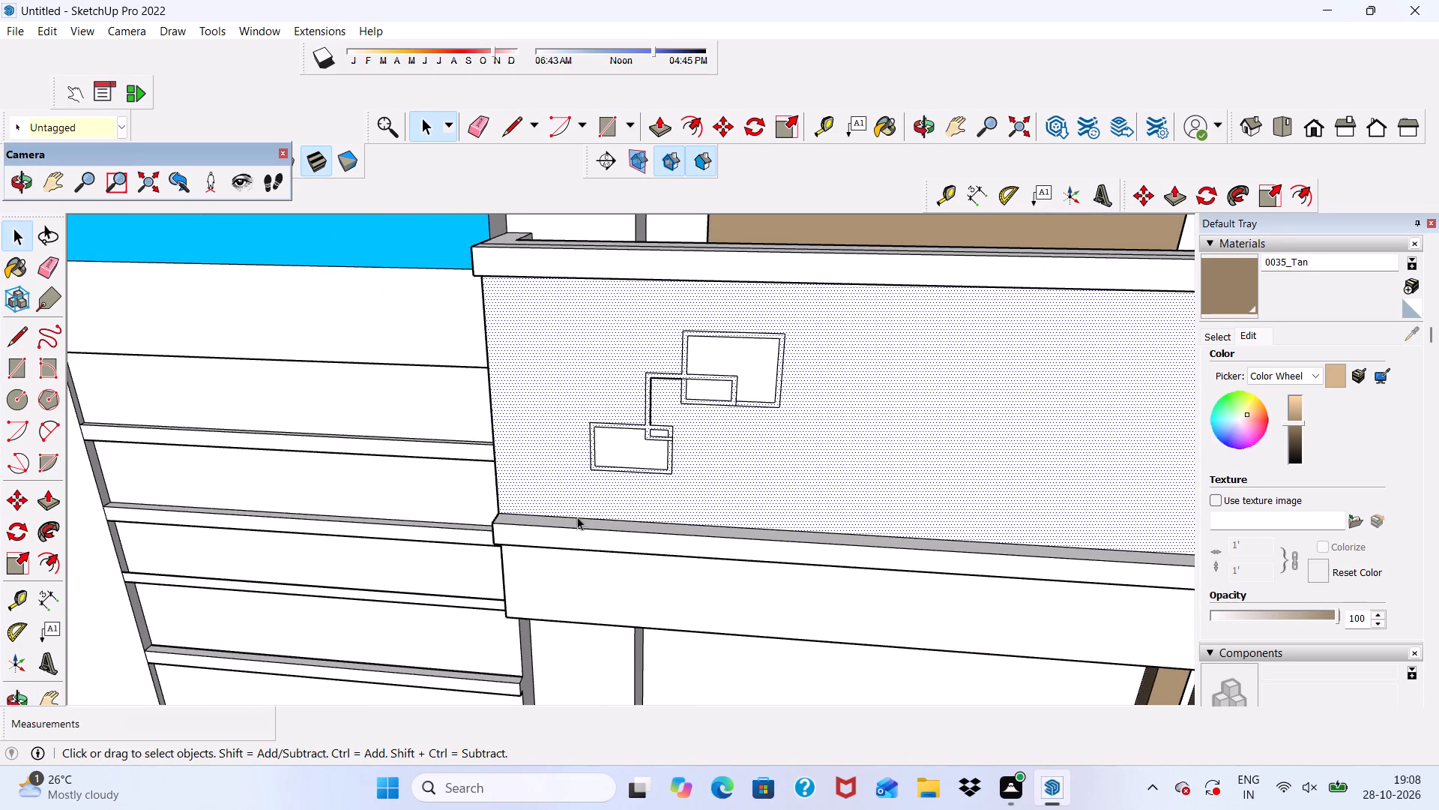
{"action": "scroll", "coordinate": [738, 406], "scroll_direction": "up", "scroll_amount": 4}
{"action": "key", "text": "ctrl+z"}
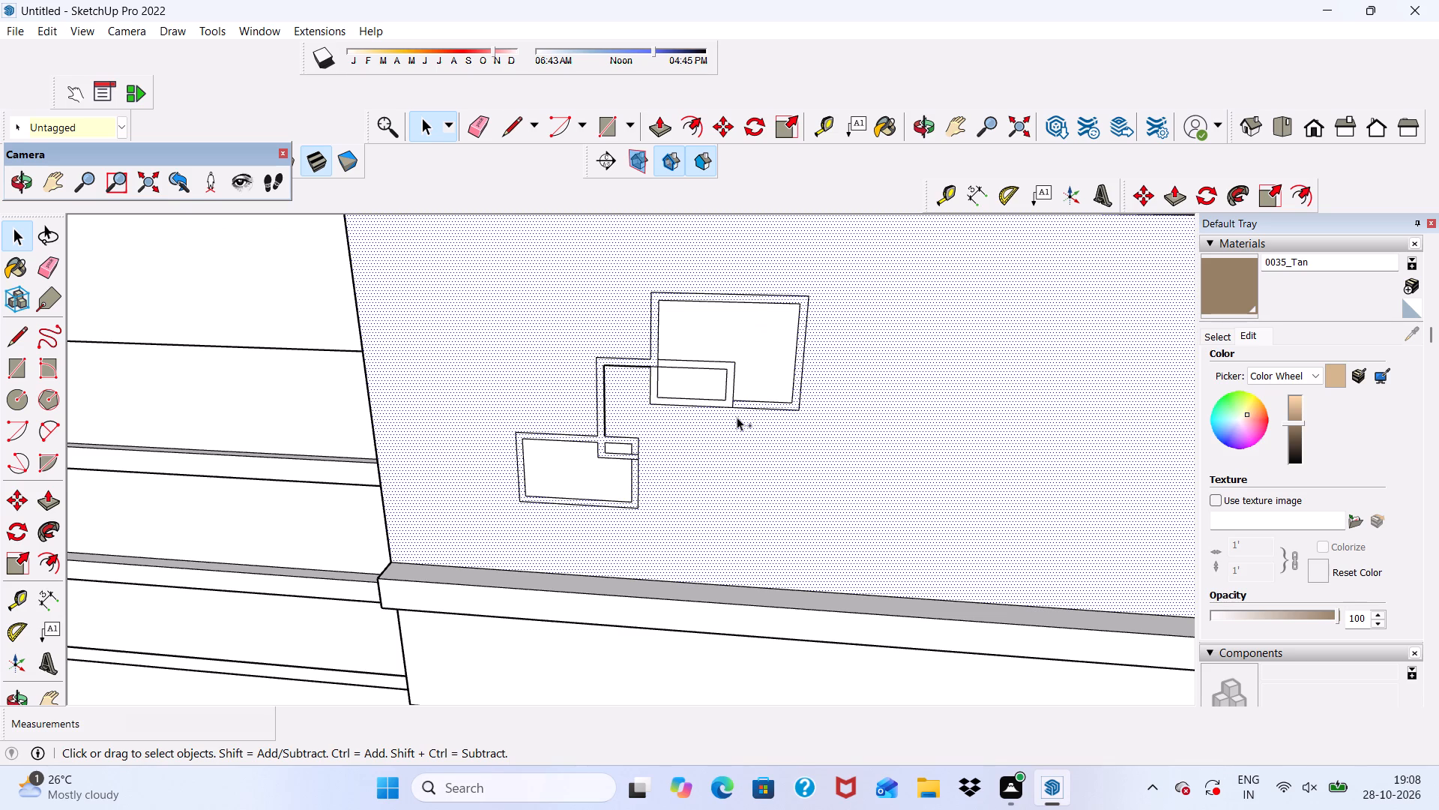
Undo one more edge erasure on the interlocking frame pattern.
{"action": "key", "text": "ctrl+z"}
Select the upper and middle frame bands in turn and examine which ones form faces separate from the parapet wall.
{"action": "key", "text": "space"}
{"action": "scroll", "coordinate": [658, 450], "scroll_direction": "up", "scroll_amount": 11}
{"action": "scroll", "coordinate": [589, 486], "scroll_direction": "up", "scroll_amount": 3}
{"action": "scroll", "coordinate": [588, 470], "scroll_direction": "down", "scroll_amount": 2}
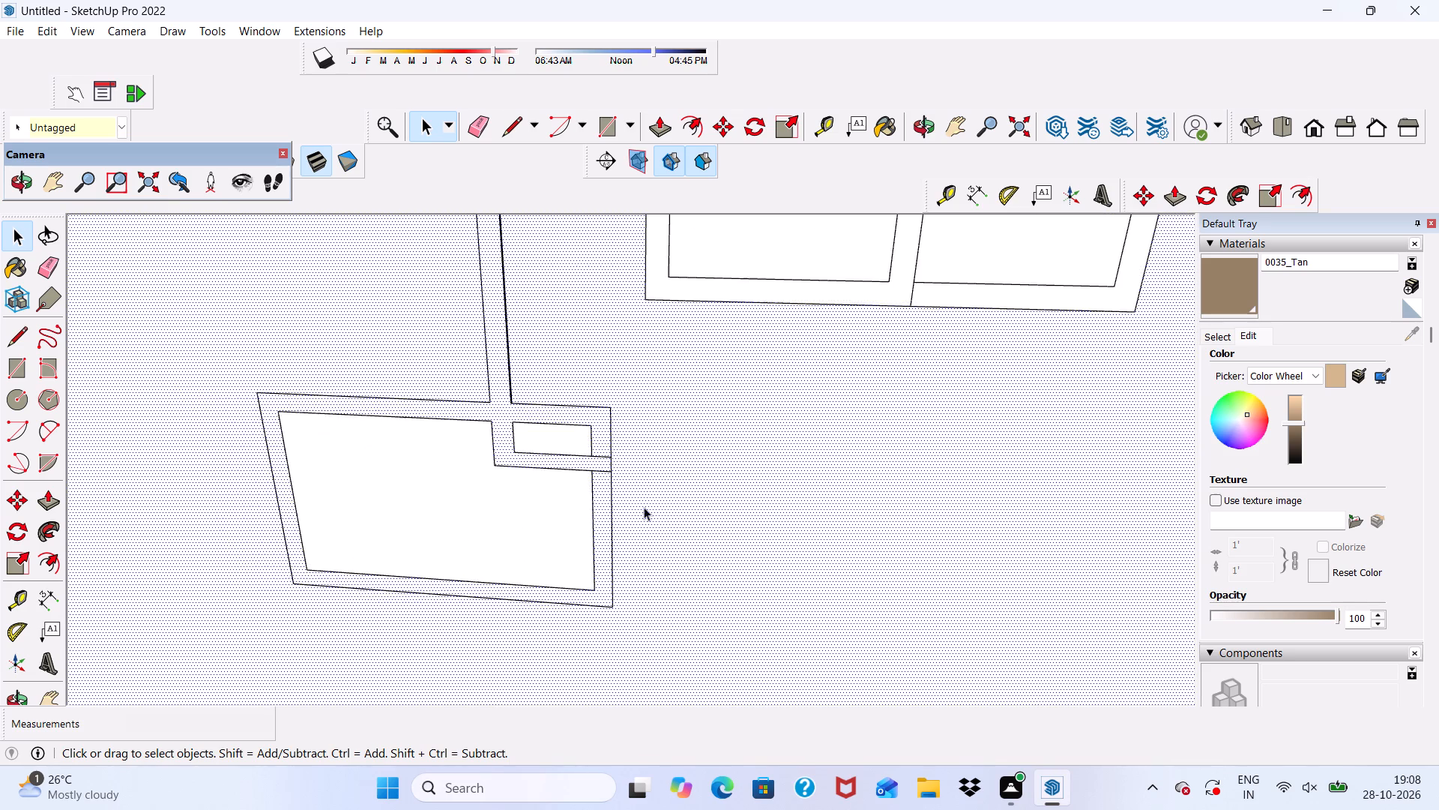
{"action": "scroll", "coordinate": [644, 507], "scroll_direction": "down", "scroll_amount": 6}
{"action": "left_click_drag", "start_coordinate": [684, 507], "coordinate": [717, 550]}
{"action": "middle_click_drag", "start_coordinate": [717, 552], "coordinate": [539, 530]}
{"action": "scroll", "coordinate": [572, 487], "scroll_direction": "up", "scroll_amount": 1}
{"action": "scroll", "coordinate": [594, 457], "scroll_direction": "down", "scroll_amount": 5}
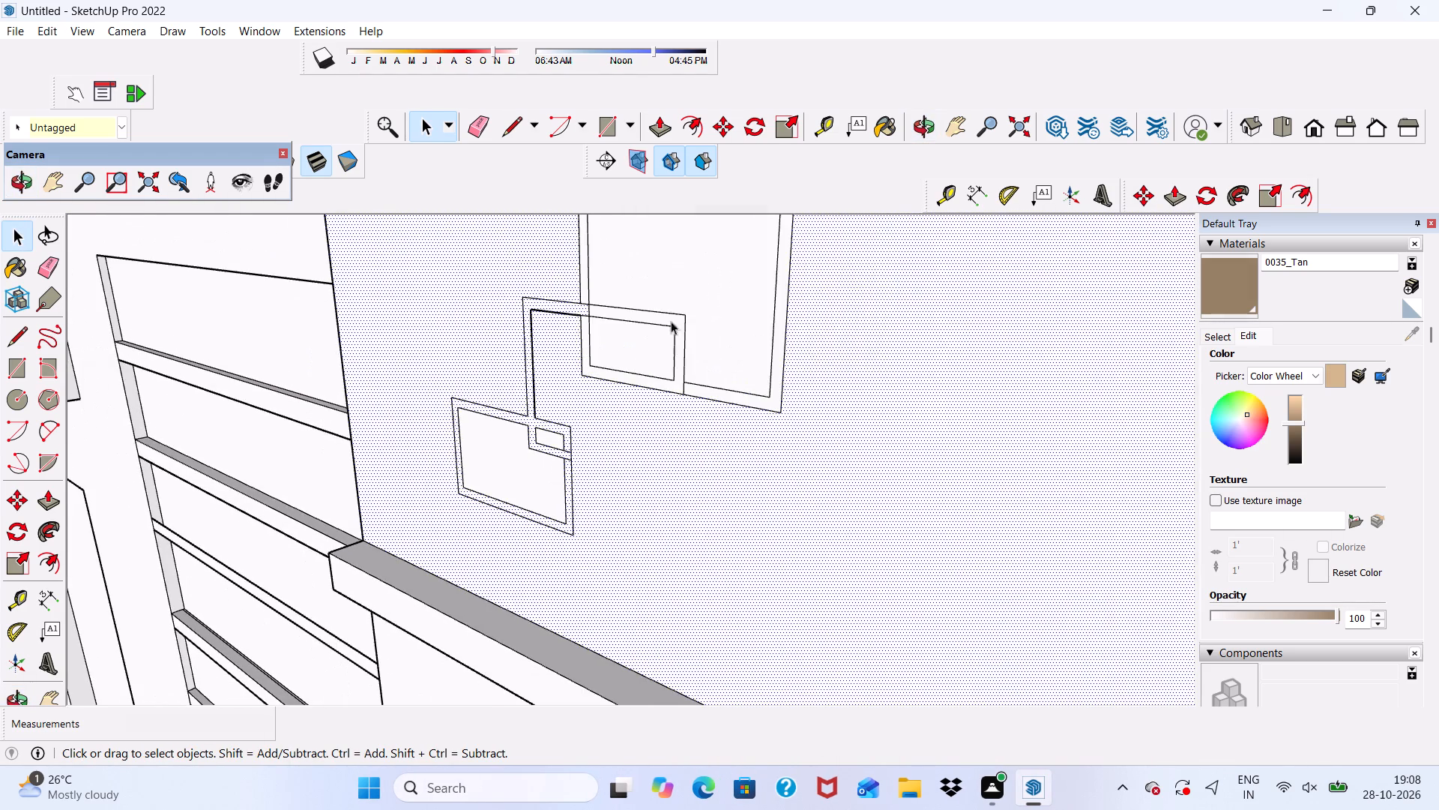
{"action": "scroll", "coordinate": [671, 310], "scroll_direction": "up", "scroll_amount": 4}
{"action": "scroll", "coordinate": [683, 329], "scroll_direction": "down", "scroll_amount": 15}
{"action": "scroll", "coordinate": [706, 361], "scroll_direction": "up", "scroll_amount": 4}
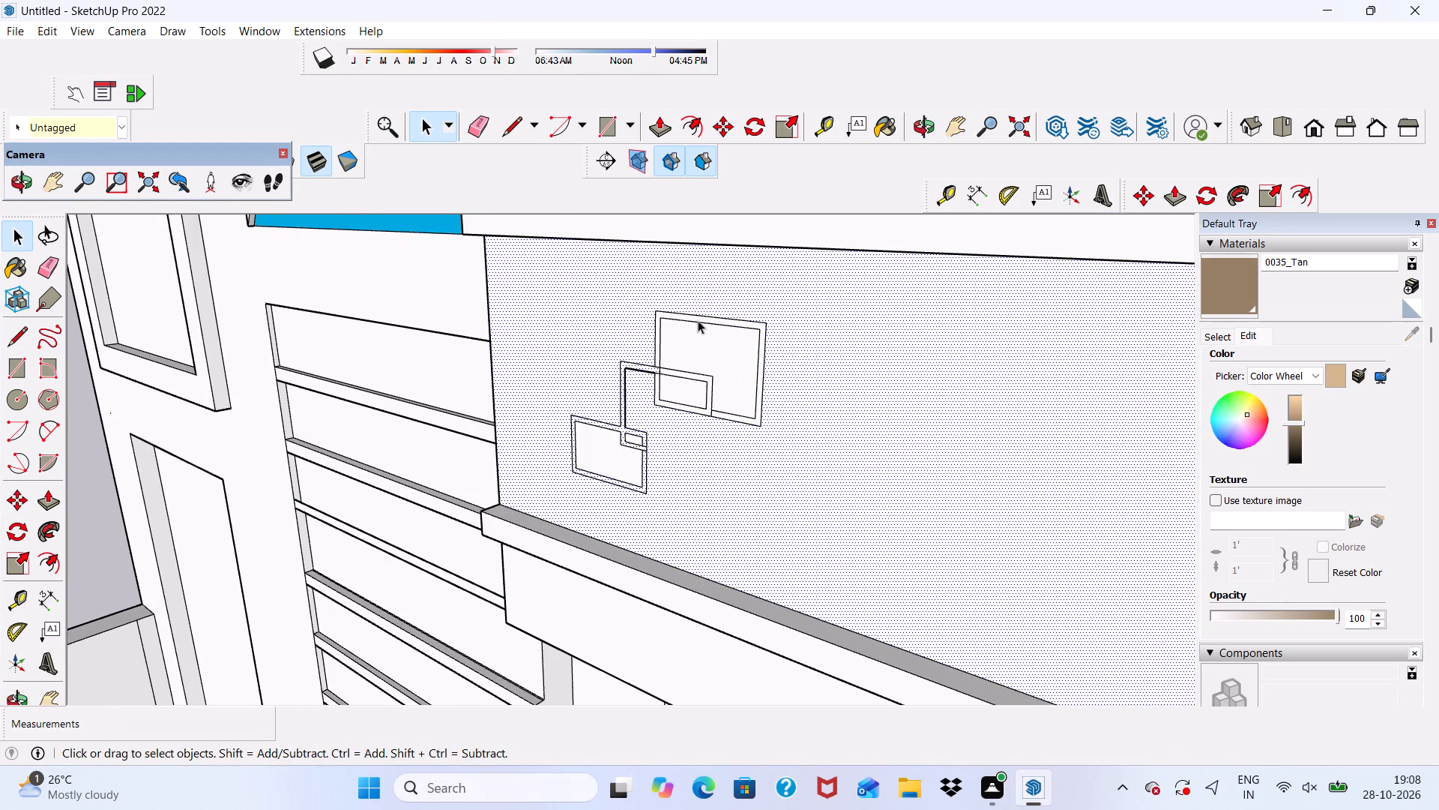
{"action": "left_click", "coordinate": [694, 318]}
{"action": "scroll", "coordinate": [698, 319], "scroll_direction": "up", "scroll_amount": 10}
{"action": "left_click", "coordinate": [692, 315]}
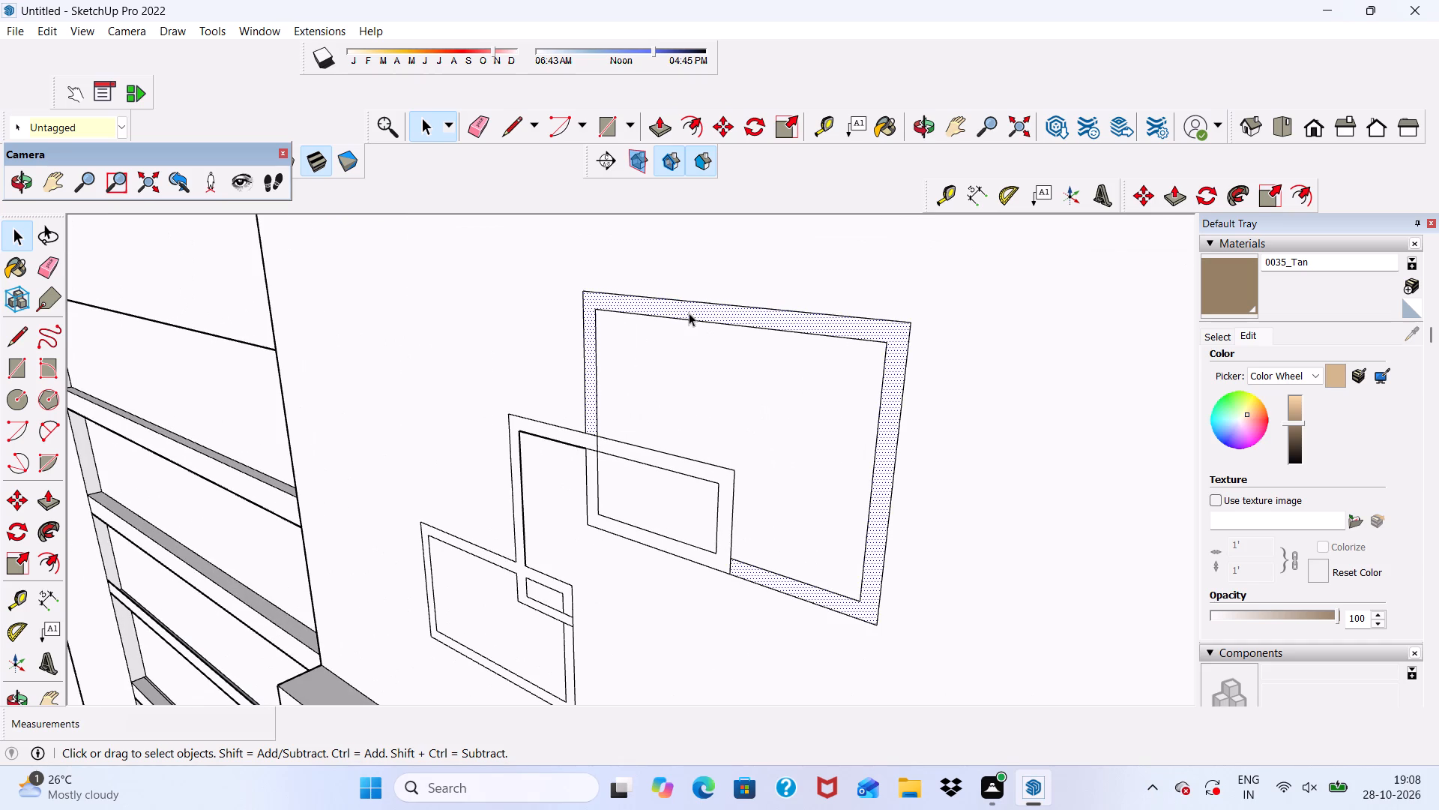
{"action": "left_click", "coordinate": [527, 430]}
{"action": "left_click", "coordinate": [527, 427]}
{"action": "scroll", "coordinate": [547, 447], "scroll_direction": "down", "scroll_amount": 4}
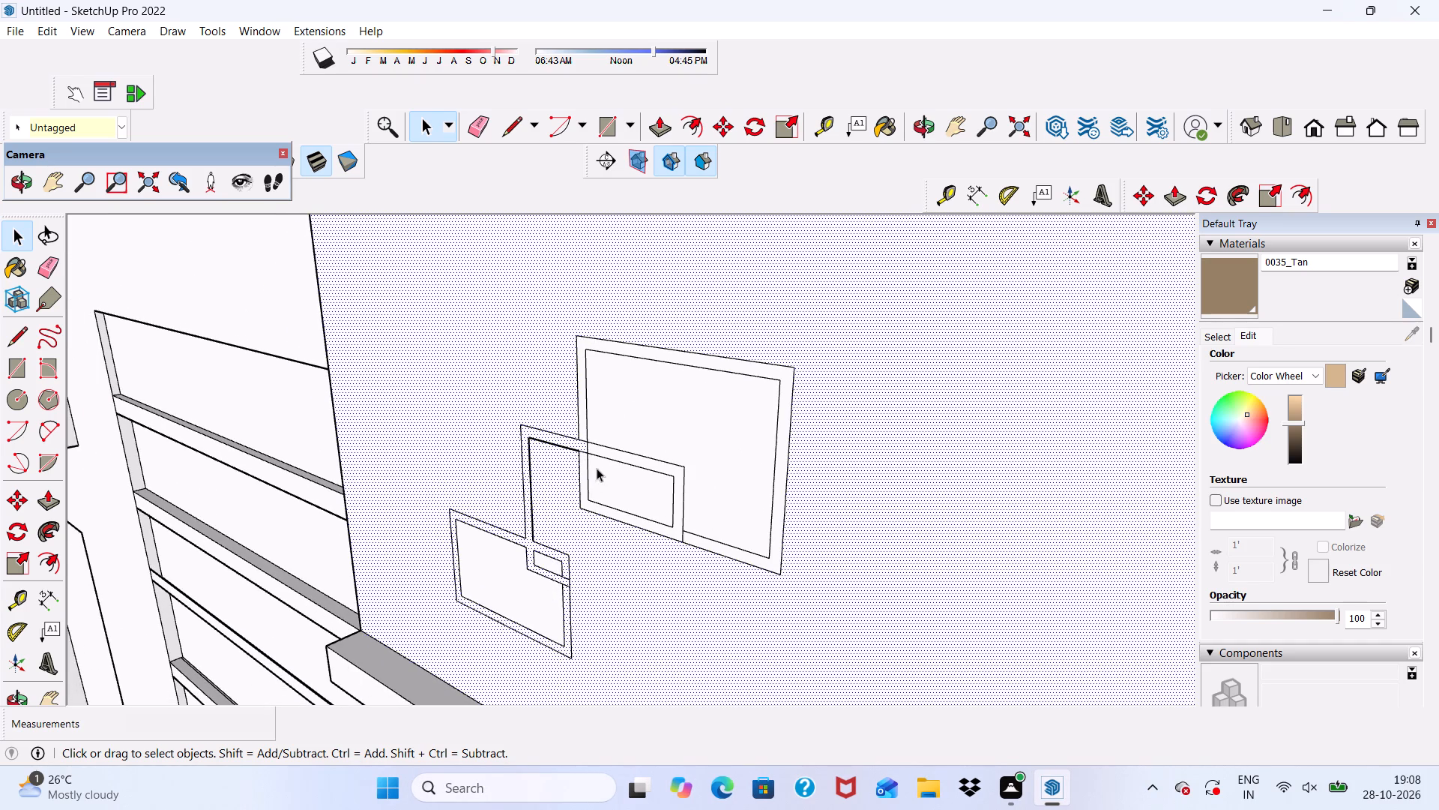
{"action": "middle_click_drag", "start_coordinate": [606, 458], "coordinate": [657, 427]}
{"action": "scroll", "coordinate": [629, 470], "scroll_direction": "up", "scroll_amount": 5}
{"action": "scroll", "coordinate": [537, 458], "scroll_direction": "up", "scroll_amount": 1}
{"action": "key", "text": "space"}
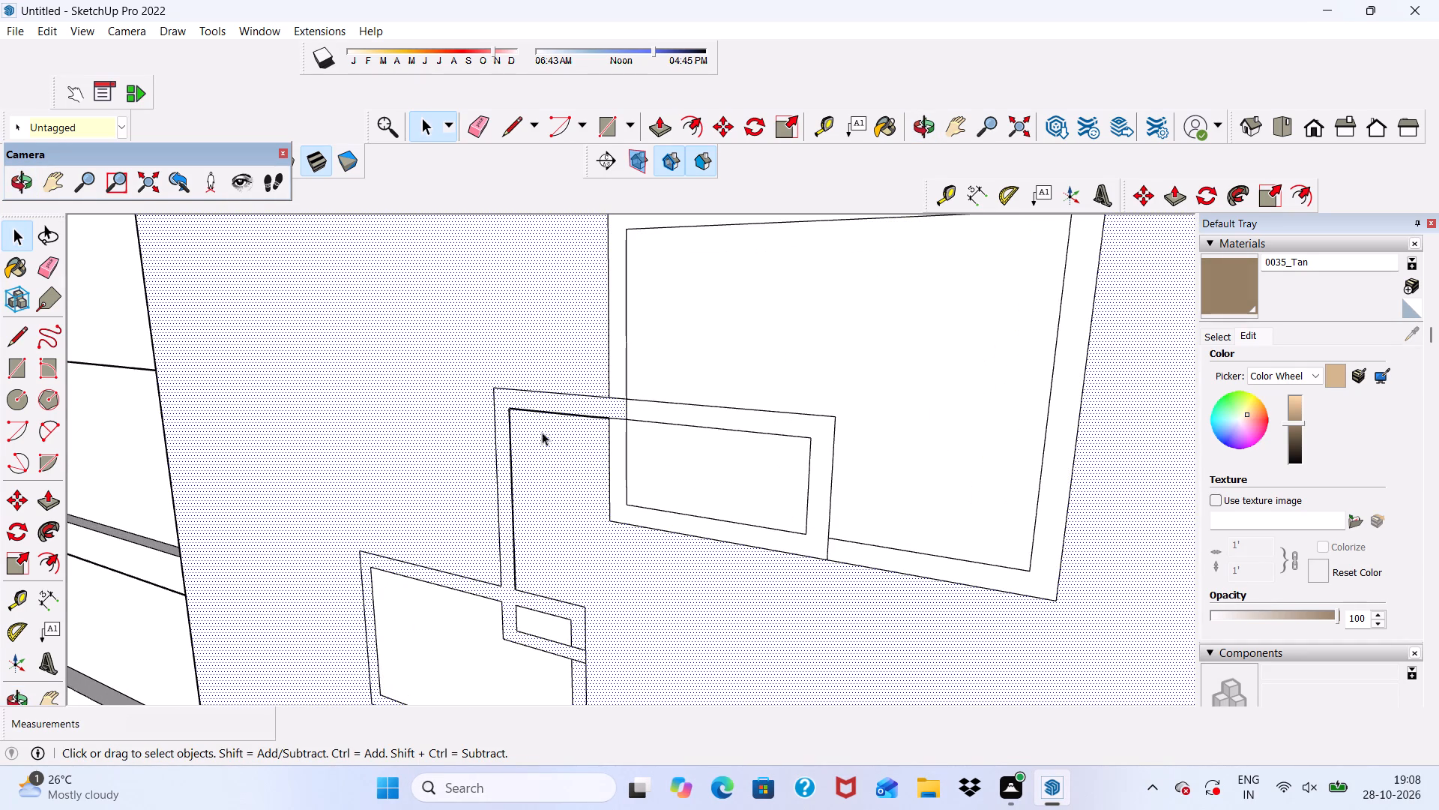
Erase the middle frame's inner top edge outside the upper rectangle and its long inner left edge.
{"action": "left_click", "coordinate": [473, 127]}
{"action": "scroll", "coordinate": [577, 428], "scroll_direction": "up", "scroll_amount": 3}
{"action": "left_click", "coordinate": [549, 412]}
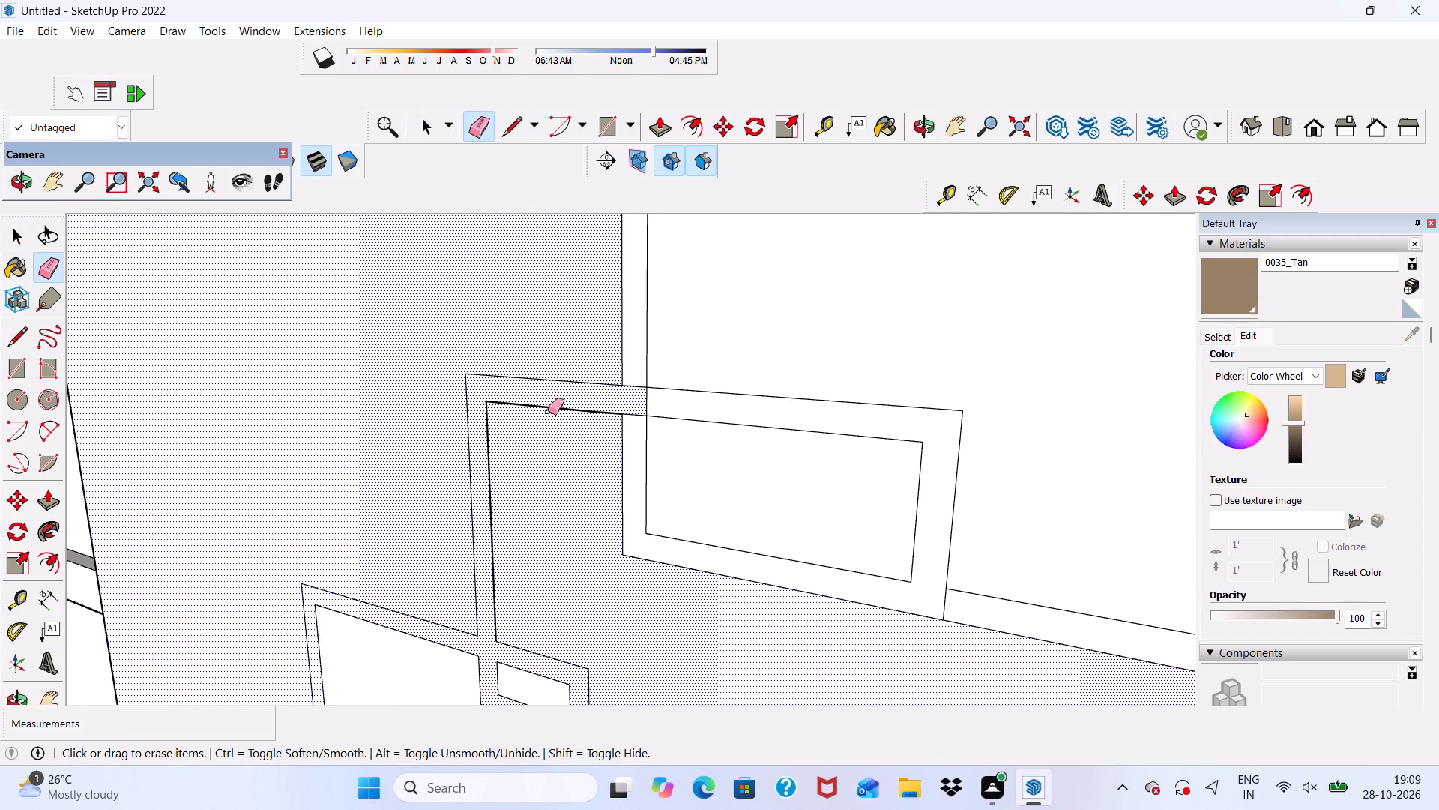
{"action": "left_click_drag", "start_coordinate": [602, 411], "coordinate": [610, 418]}
{"action": "scroll", "coordinate": [629, 427], "scroll_direction": "up", "scroll_amount": 4}
{"action": "left_click_drag", "start_coordinate": [429, 455], "coordinate": [434, 463]}
{"action": "scroll", "coordinate": [414, 405], "scroll_direction": "down", "scroll_amount": 6}
{"action": "scroll", "coordinate": [465, 677], "scroll_direction": "up", "scroll_amount": 5}
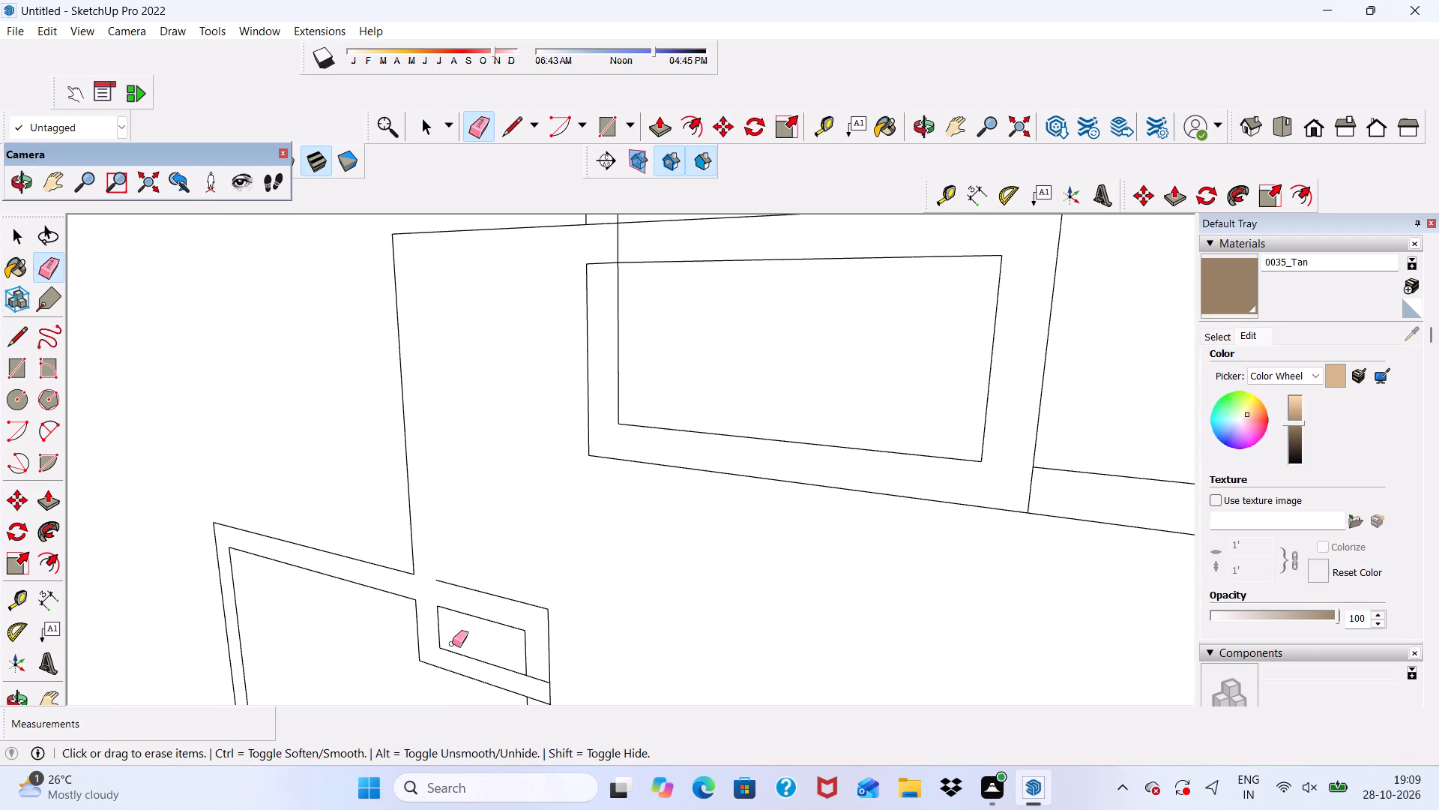
Redraw the middle frame's inner left and top edges with lines, ending down the overlap's inner left edge, about 2 5/8" long.
{"action": "left_click", "coordinate": [507, 130]}
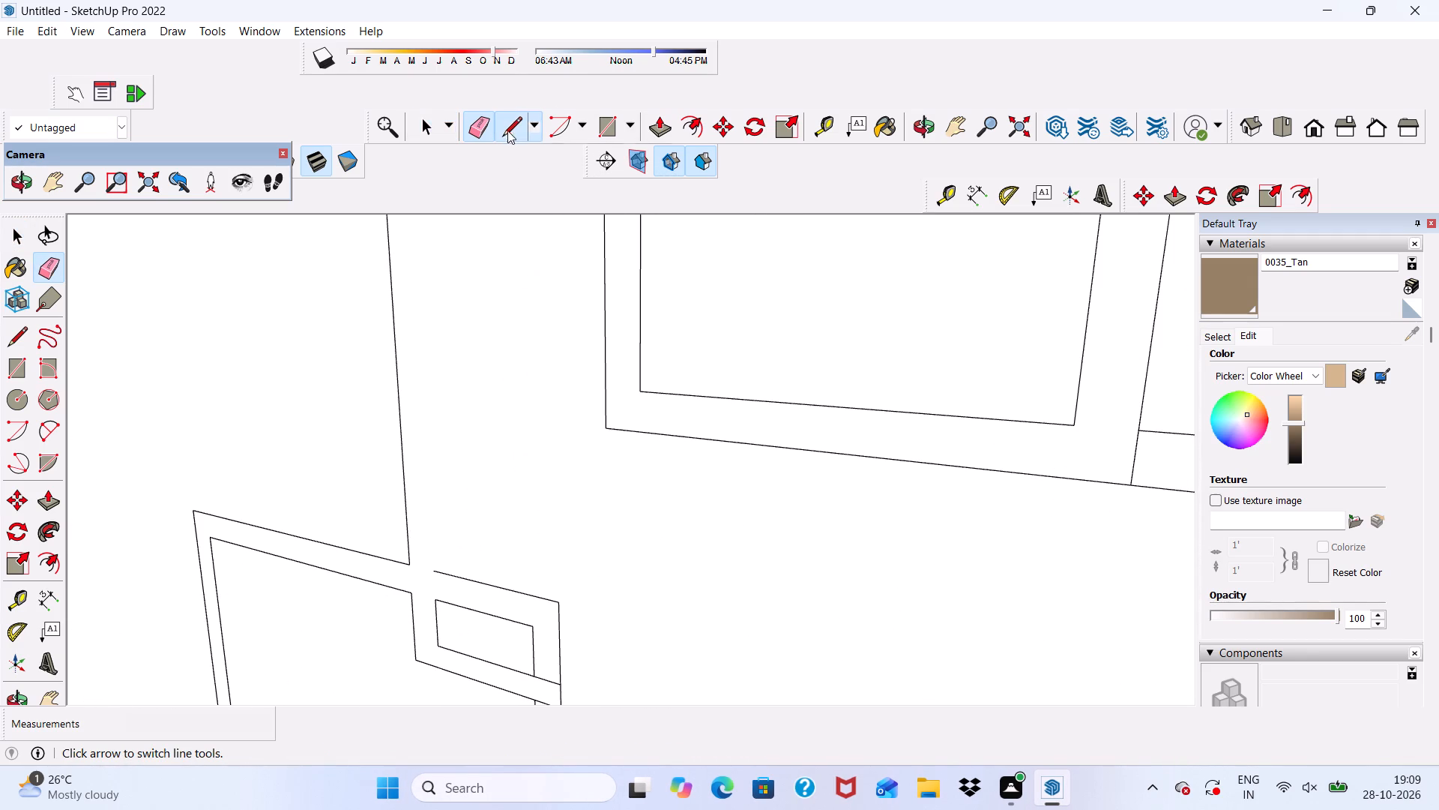
{"action": "scroll", "coordinate": [432, 619], "scroll_direction": "up", "scroll_amount": 2}
{"action": "left_click", "coordinate": [441, 563]}
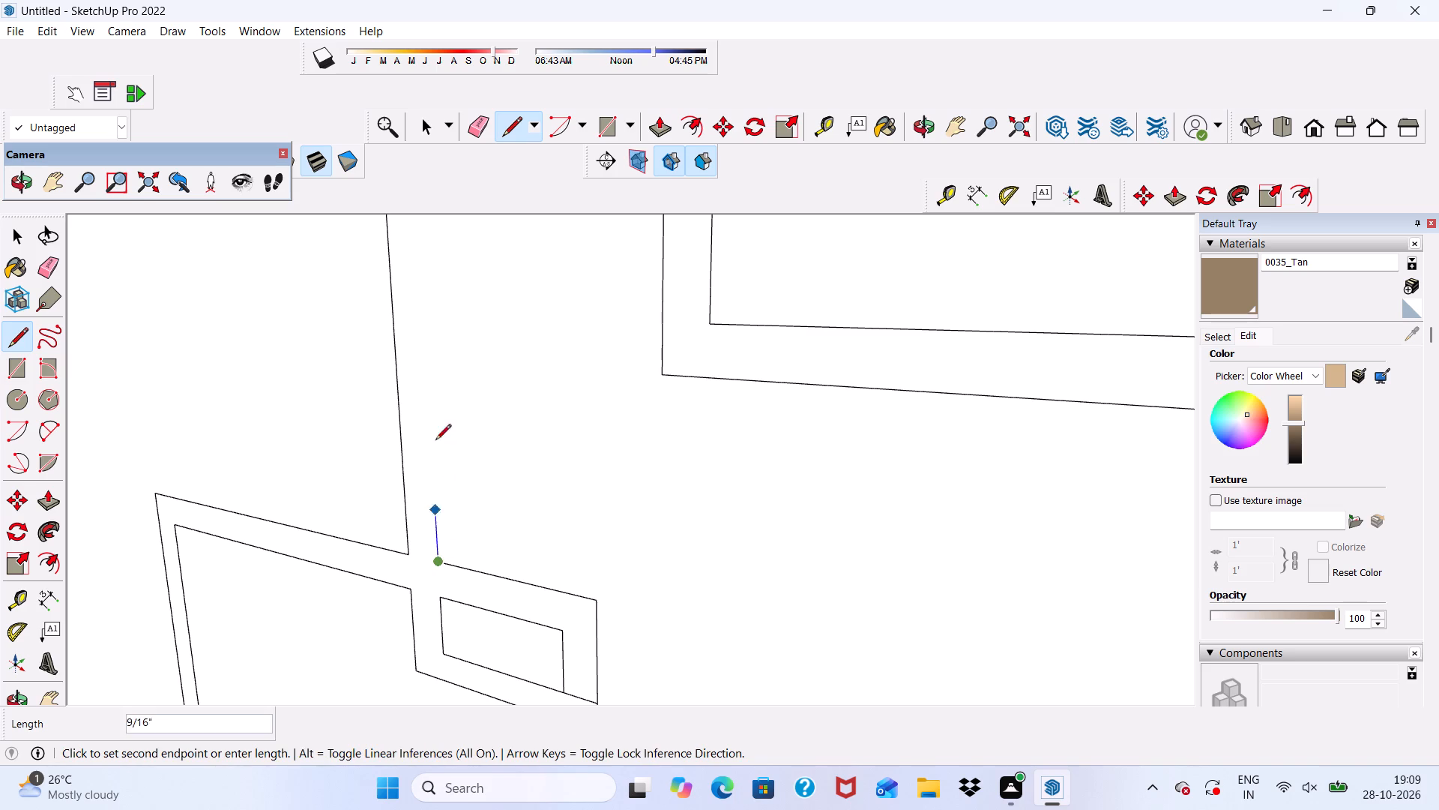
{"action": "scroll", "coordinate": [428, 410], "scroll_direction": "down", "scroll_amount": 14}
{"action": "scroll", "coordinate": [525, 453], "scroll_direction": "up", "scroll_amount": 5}
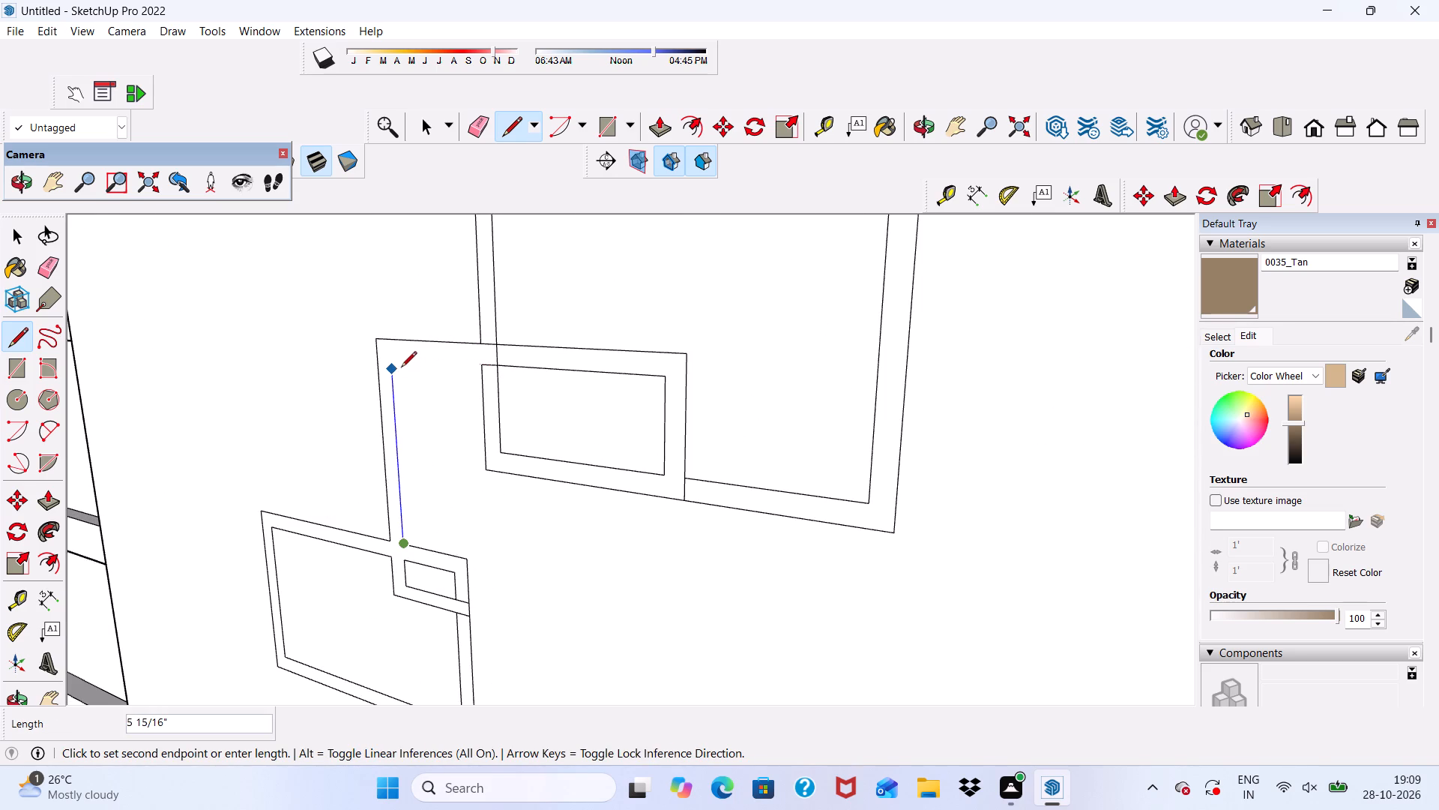
{"action": "left_click", "coordinate": [399, 363]}
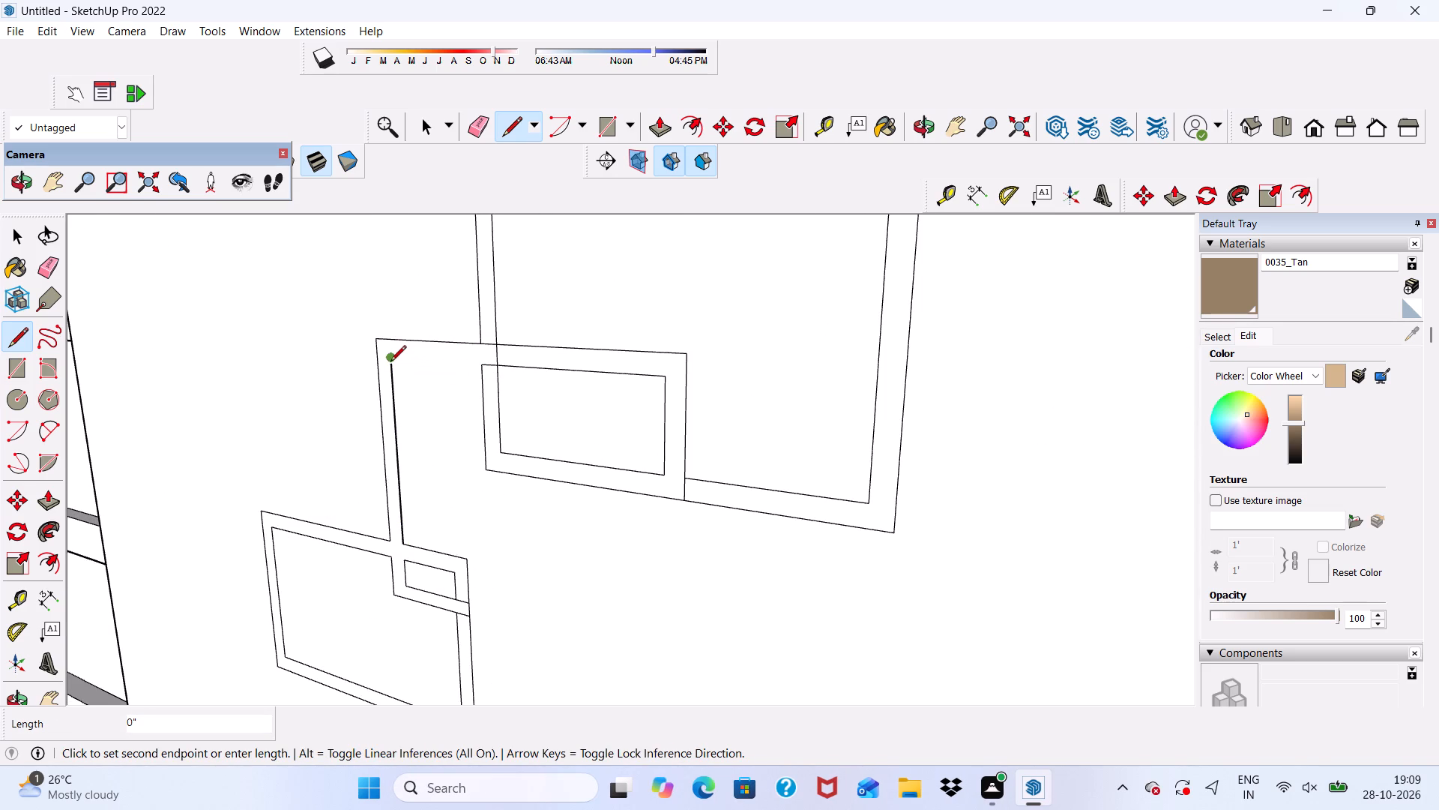
{"action": "left_click", "coordinate": [390, 362]}
{"action": "left_click", "coordinate": [496, 371]}
{"action": "scroll", "coordinate": [497, 387], "scroll_direction": "up", "scroll_amount": 13}
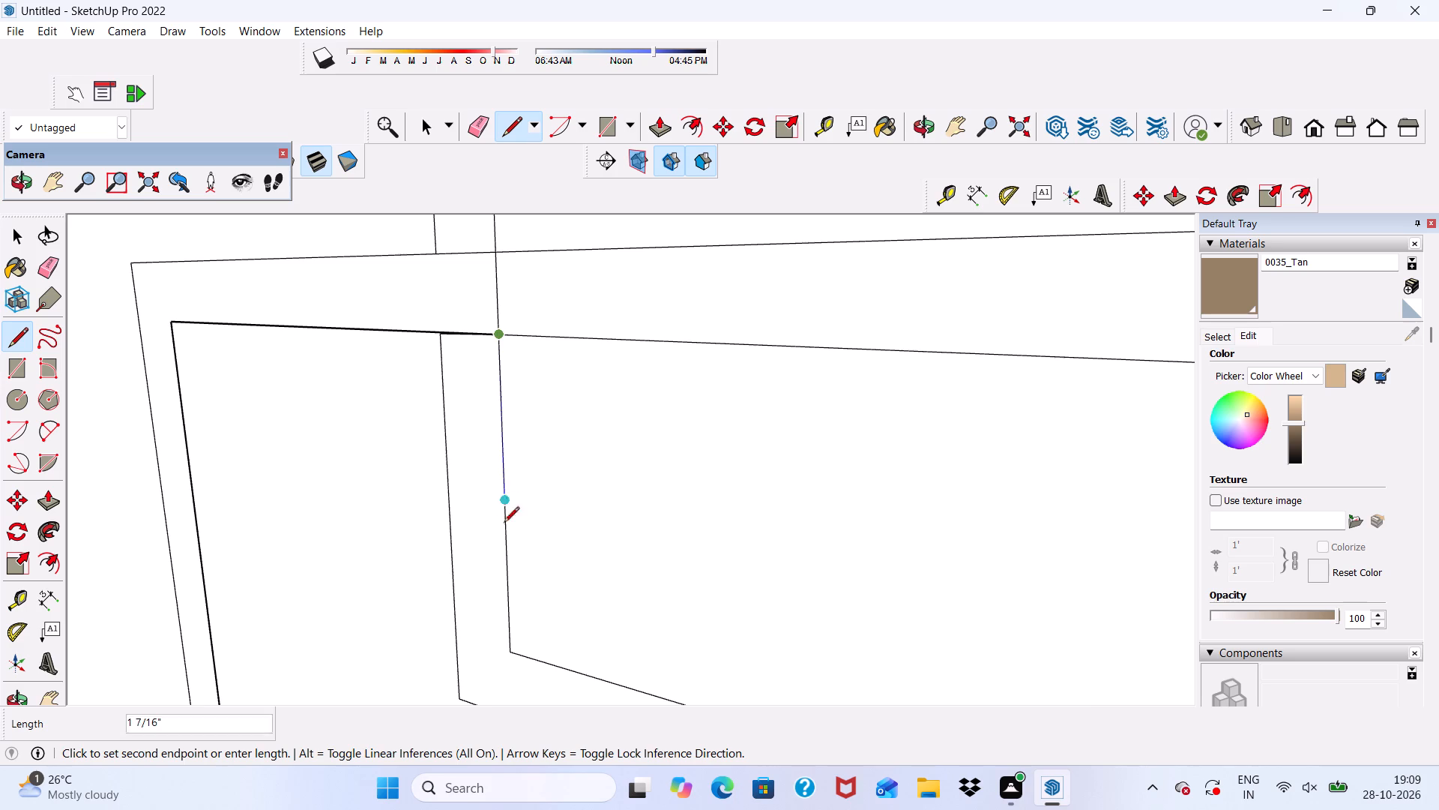
{"action": "scroll", "coordinate": [443, 425], "scroll_direction": "down", "scroll_amount": 4}
{"action": "scroll", "coordinate": [470, 536], "scroll_direction": "down", "scroll_amount": 2}
{"action": "left_click", "coordinate": [492, 578]}
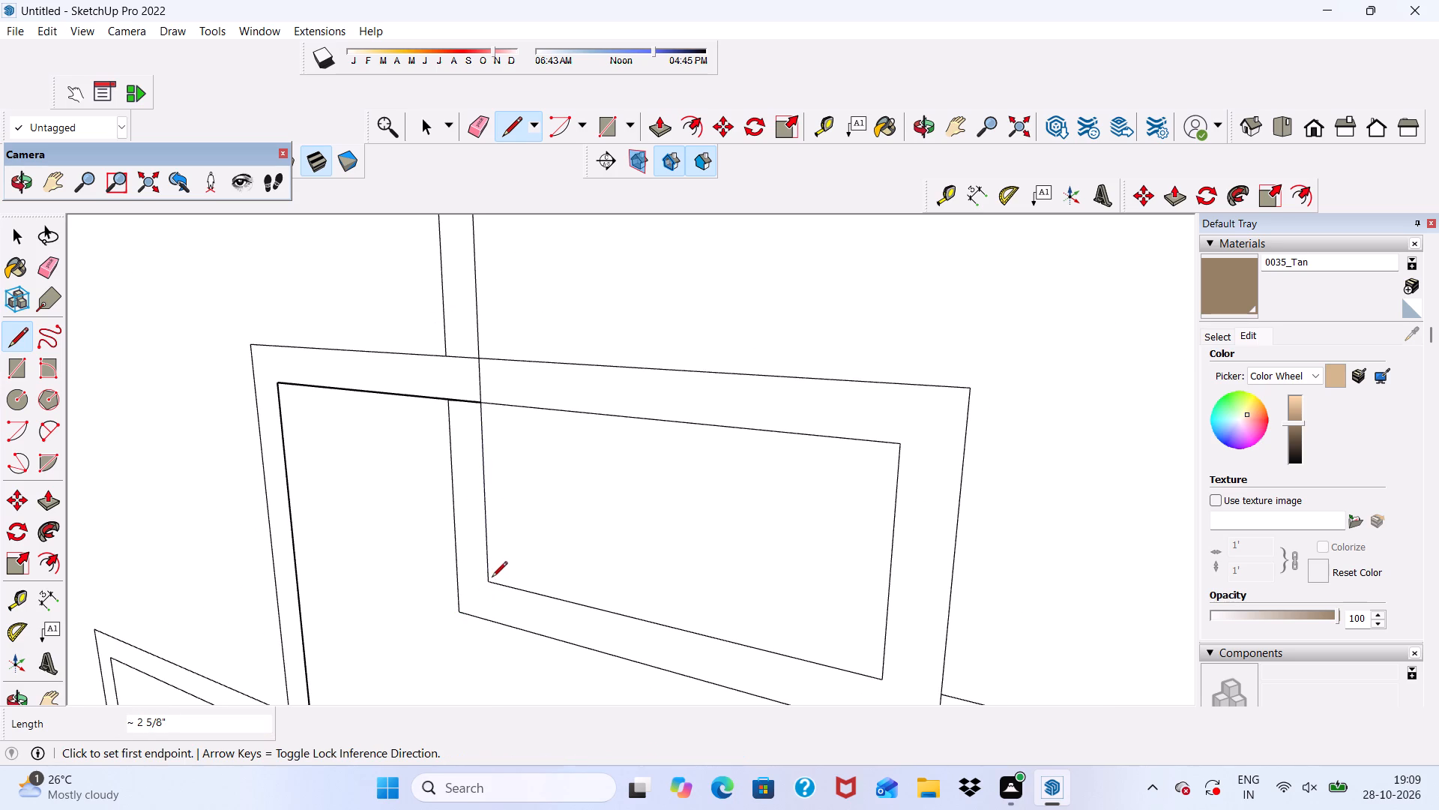
Select the wall area enclosed by the middle frame and examine whether the frame band is separate from the parapet face.
{"action": "scroll", "coordinate": [458, 509], "scroll_direction": "down", "scroll_amount": 5}
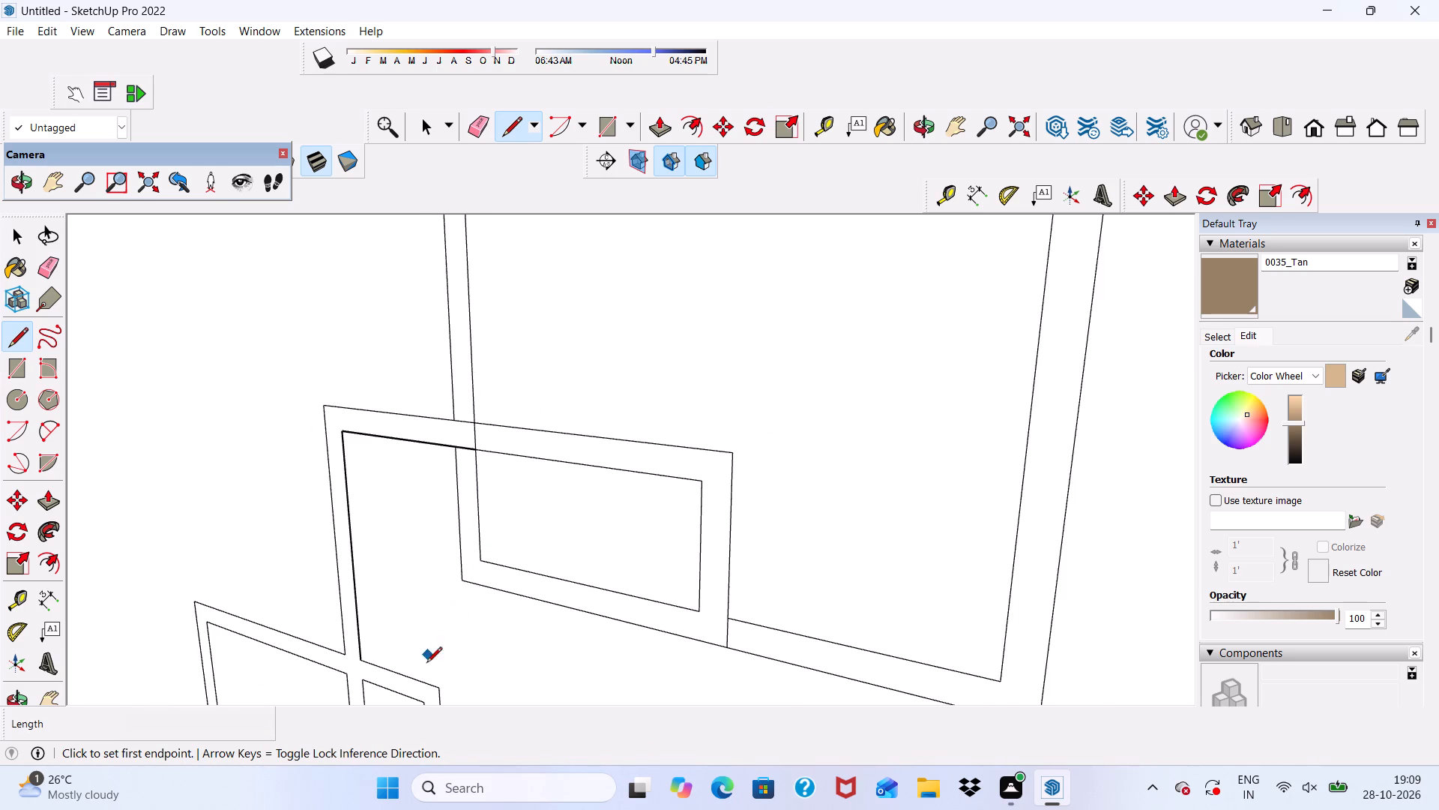
{"action": "scroll", "coordinate": [360, 657], "scroll_direction": "up", "scroll_amount": 4}
{"action": "middle_click_drag", "start_coordinate": [349, 638], "coordinate": [406, 581]}
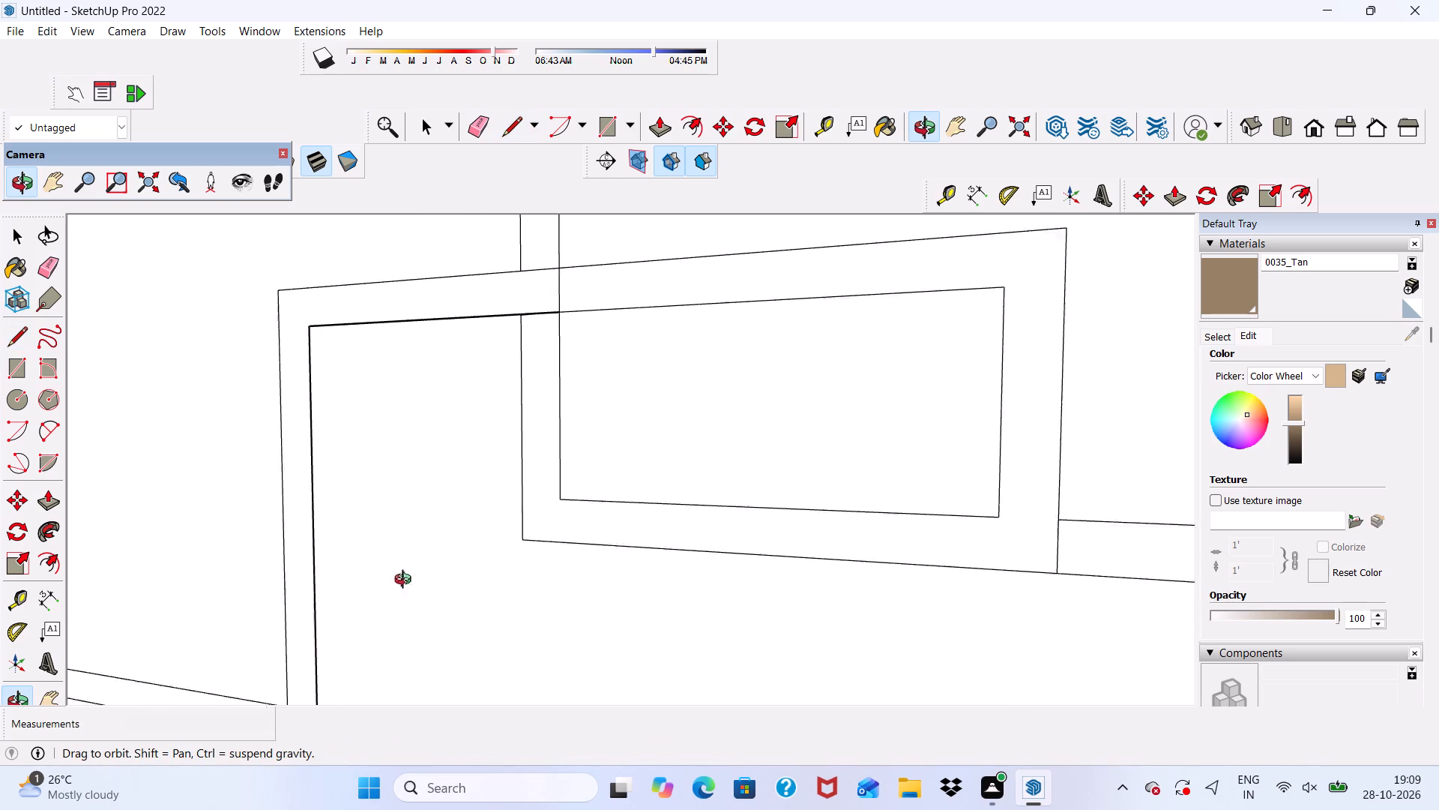
{"action": "middle_click_drag", "start_coordinate": [406, 581], "coordinate": [613, 659]}
{"action": "scroll", "coordinate": [584, 634], "scroll_direction": "up", "scroll_amount": 1}
{"action": "scroll", "coordinate": [328, 517], "scroll_direction": "down", "scroll_amount": 4}
{"action": "key", "text": "space"}
{"action": "key", "text": "space"}
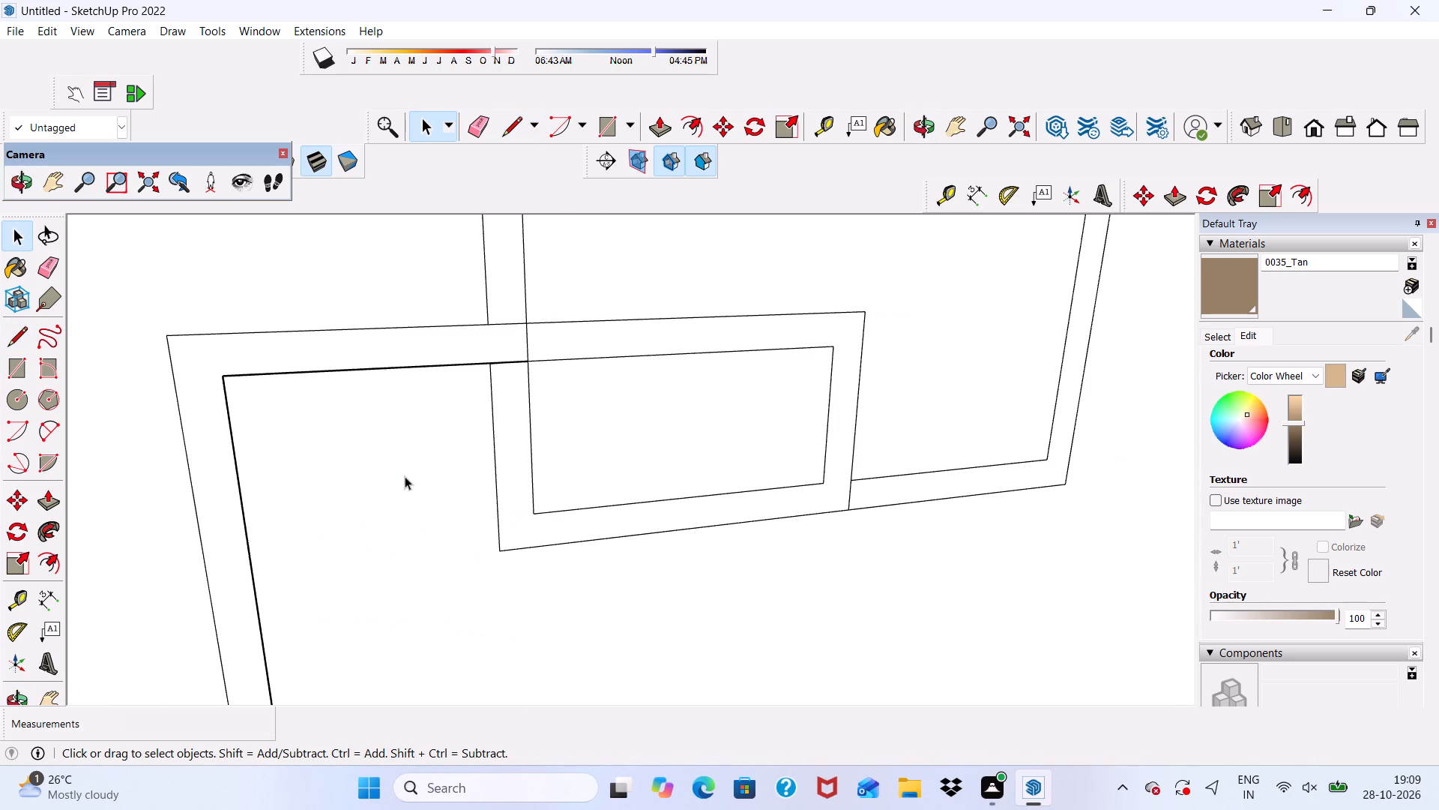
{"action": "left_click", "coordinate": [404, 476]}
{"action": "scroll", "coordinate": [396, 469], "scroll_direction": "down", "scroll_amount": 5}
{"action": "middle_click_drag", "start_coordinate": [435, 444], "coordinate": [369, 465]}
{"action": "scroll", "coordinate": [387, 430], "scroll_direction": "down", "scroll_amount": 1}
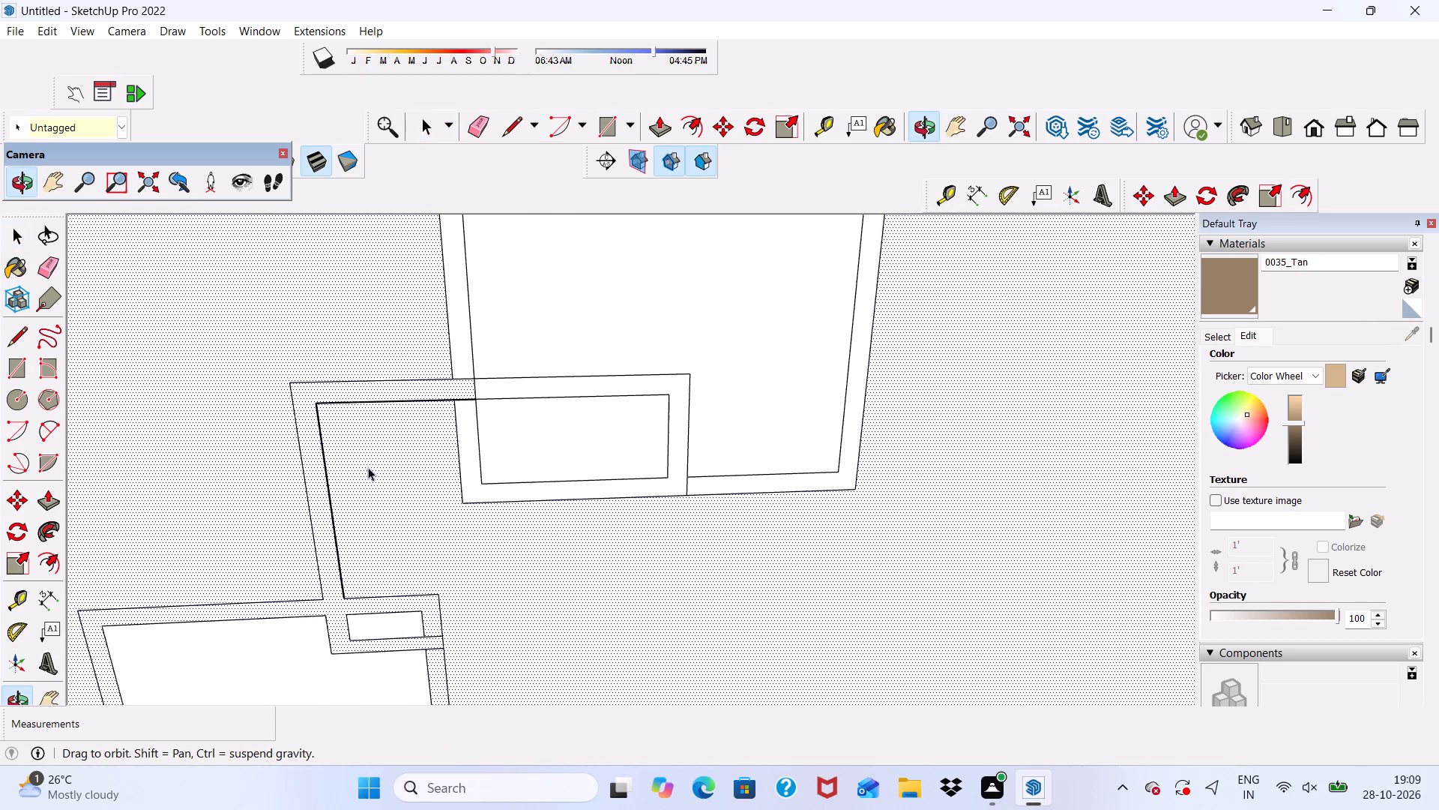
{"action": "key", "text": "space"}
{"action": "scroll", "coordinate": [348, 469], "scroll_direction": "up", "scroll_amount": 2}
{"action": "scroll", "coordinate": [333, 417], "scroll_direction": "down", "scroll_amount": 15}
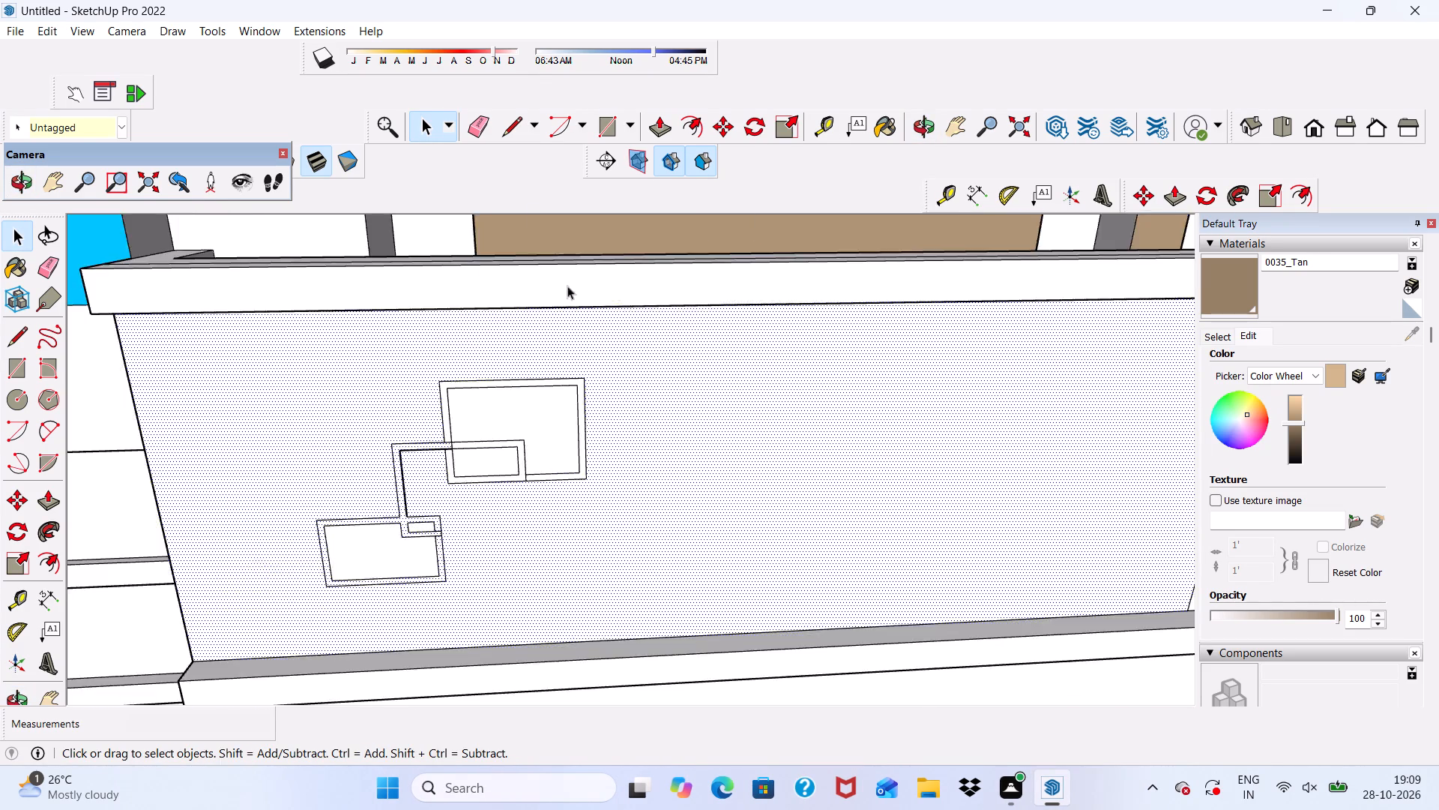
{"action": "scroll", "coordinate": [567, 286], "scroll_direction": "down", "scroll_amount": 8}
{"action": "middle_click_drag", "start_coordinate": [587, 483], "coordinate": [615, 448]}
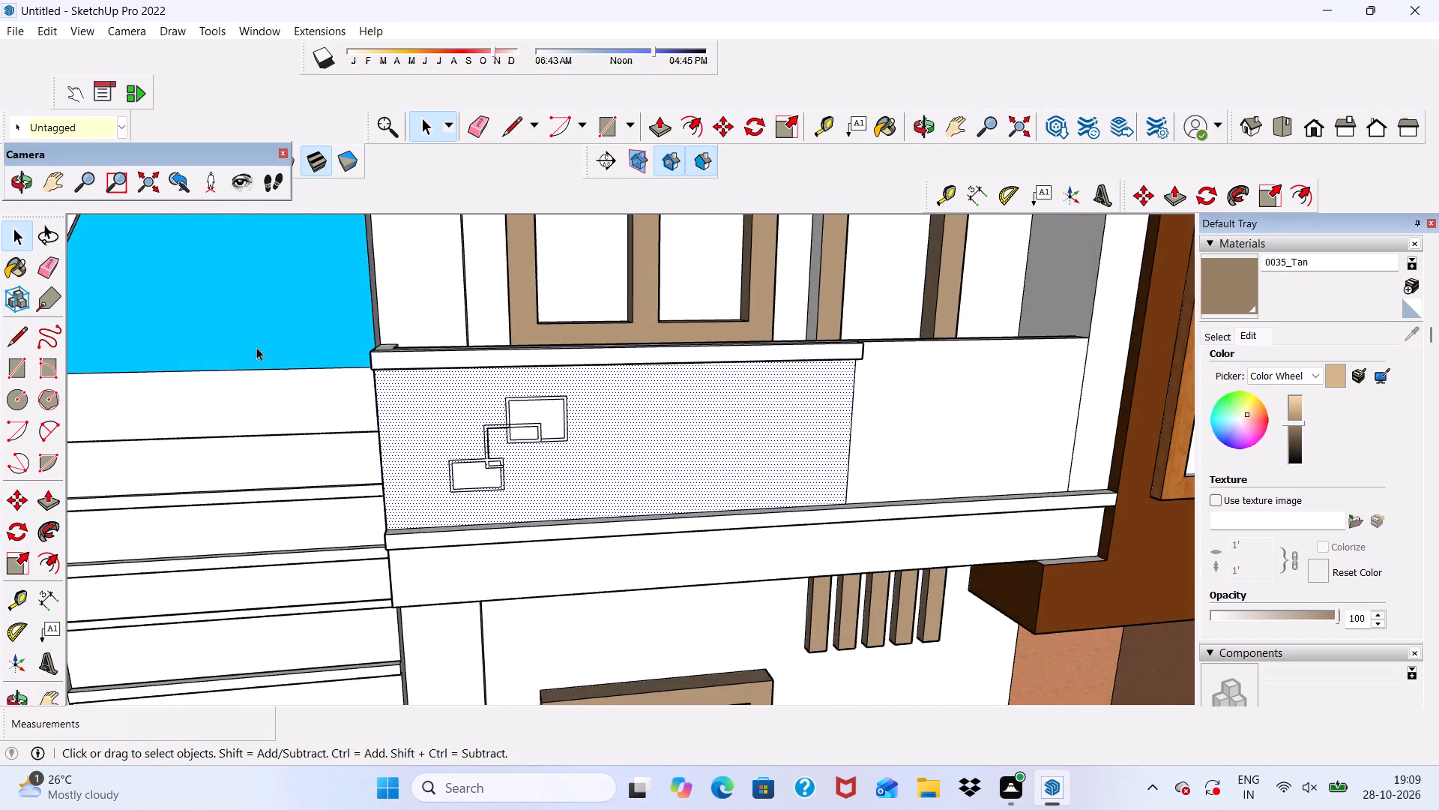
{"action": "scroll", "coordinate": [257, 313], "scroll_direction": "up", "scroll_amount": 1}
{"action": "left_click", "coordinate": [258, 304]}
{"action": "scroll", "coordinate": [551, 409], "scroll_direction": "up", "scroll_amount": 15}
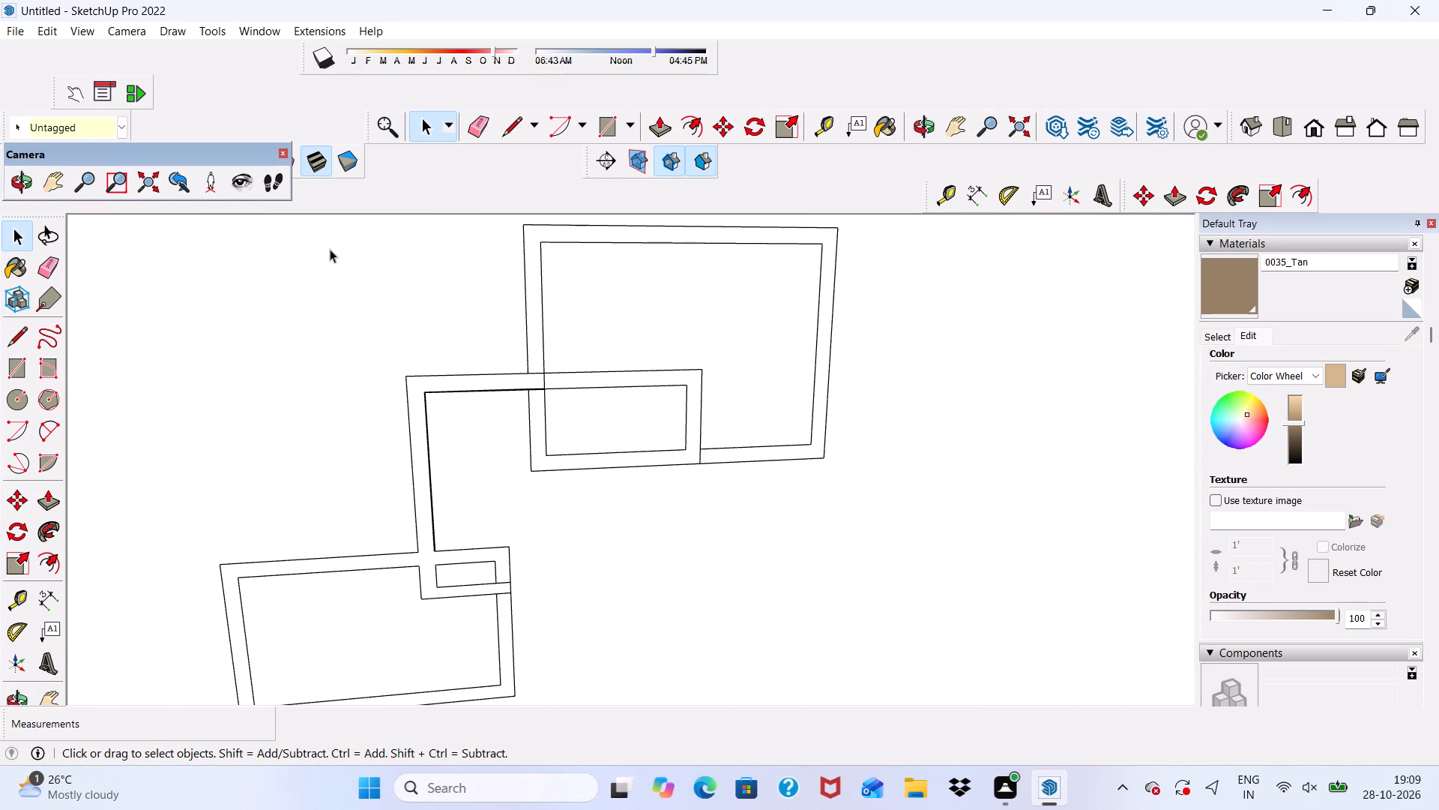
Draw a rectangle about 6 5/16" by 5/8" over the middle frame's left band, down to the lowest rectangle's top edge.
{"action": "left_click", "coordinate": [16, 368]}
{"action": "scroll", "coordinate": [402, 437], "scroll_direction": "up", "scroll_amount": 4}
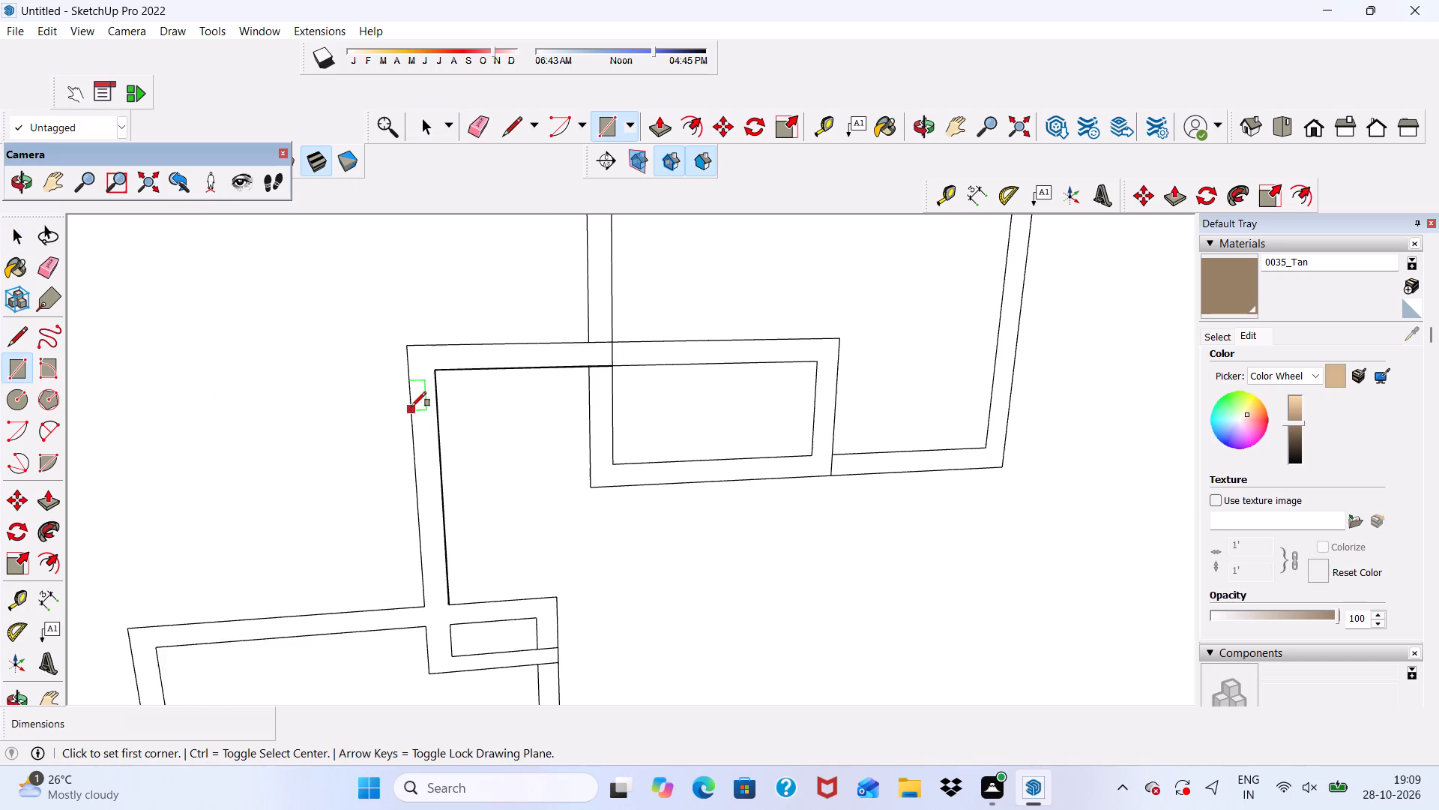
{"action": "scroll", "coordinate": [429, 390], "scroll_direction": "up", "scroll_amount": 3}
{"action": "left_click", "coordinate": [435, 370]}
{"action": "scroll", "coordinate": [403, 489], "scroll_direction": "up", "scroll_amount": 3}
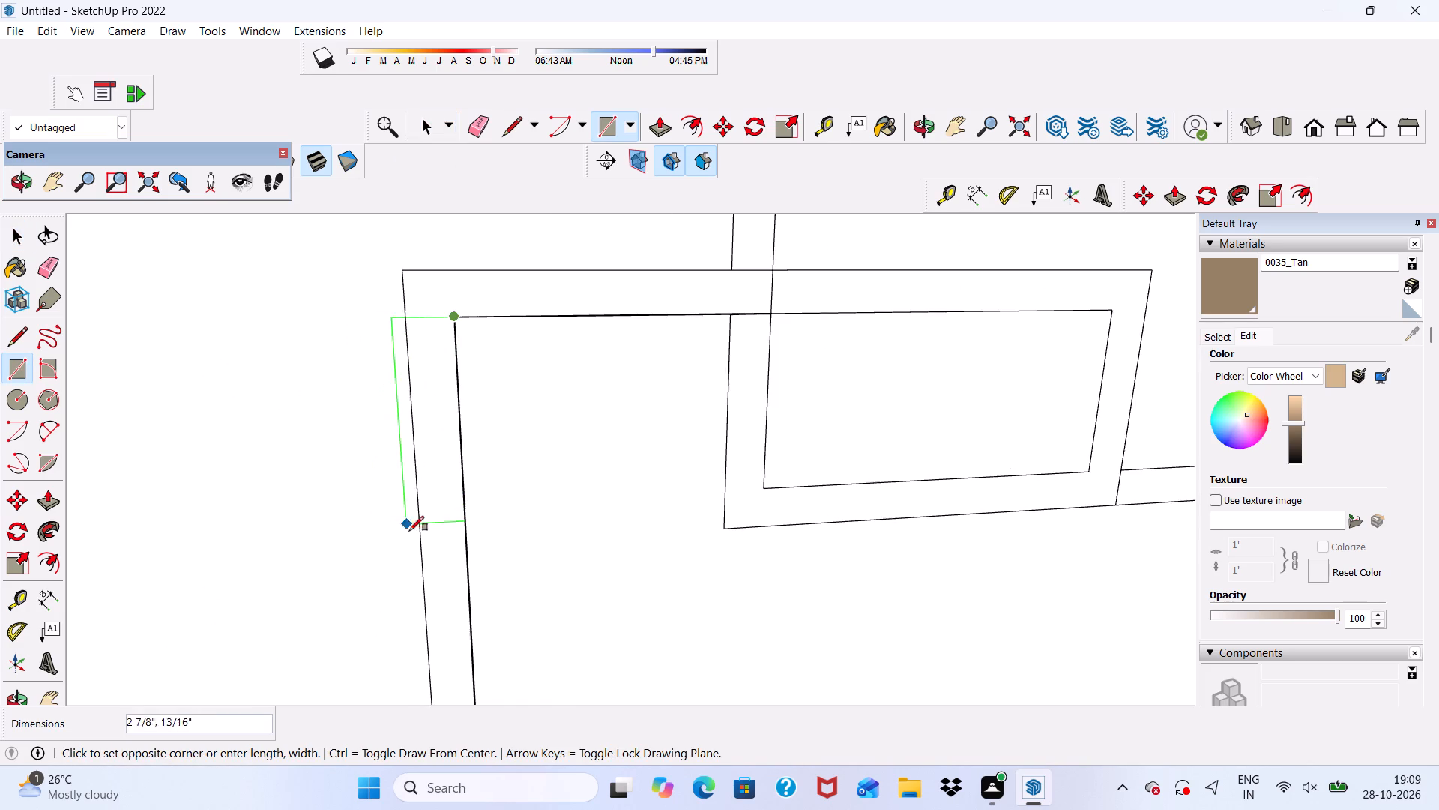
{"action": "scroll", "coordinate": [432, 374], "scroll_direction": "down", "scroll_amount": 3}
{"action": "scroll", "coordinate": [447, 652], "scroll_direction": "up", "scroll_amount": 5}
{"action": "left_click", "coordinate": [432, 667]}
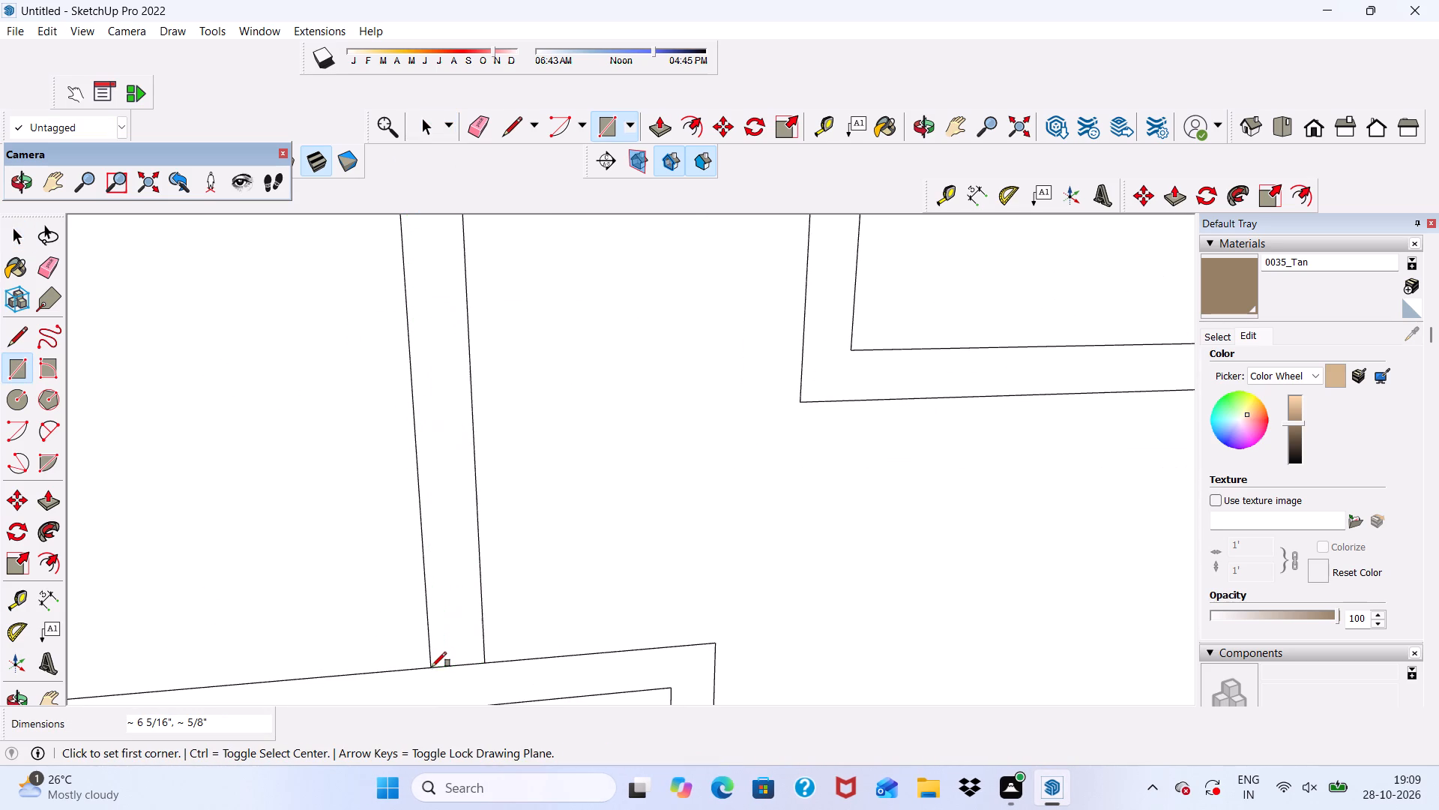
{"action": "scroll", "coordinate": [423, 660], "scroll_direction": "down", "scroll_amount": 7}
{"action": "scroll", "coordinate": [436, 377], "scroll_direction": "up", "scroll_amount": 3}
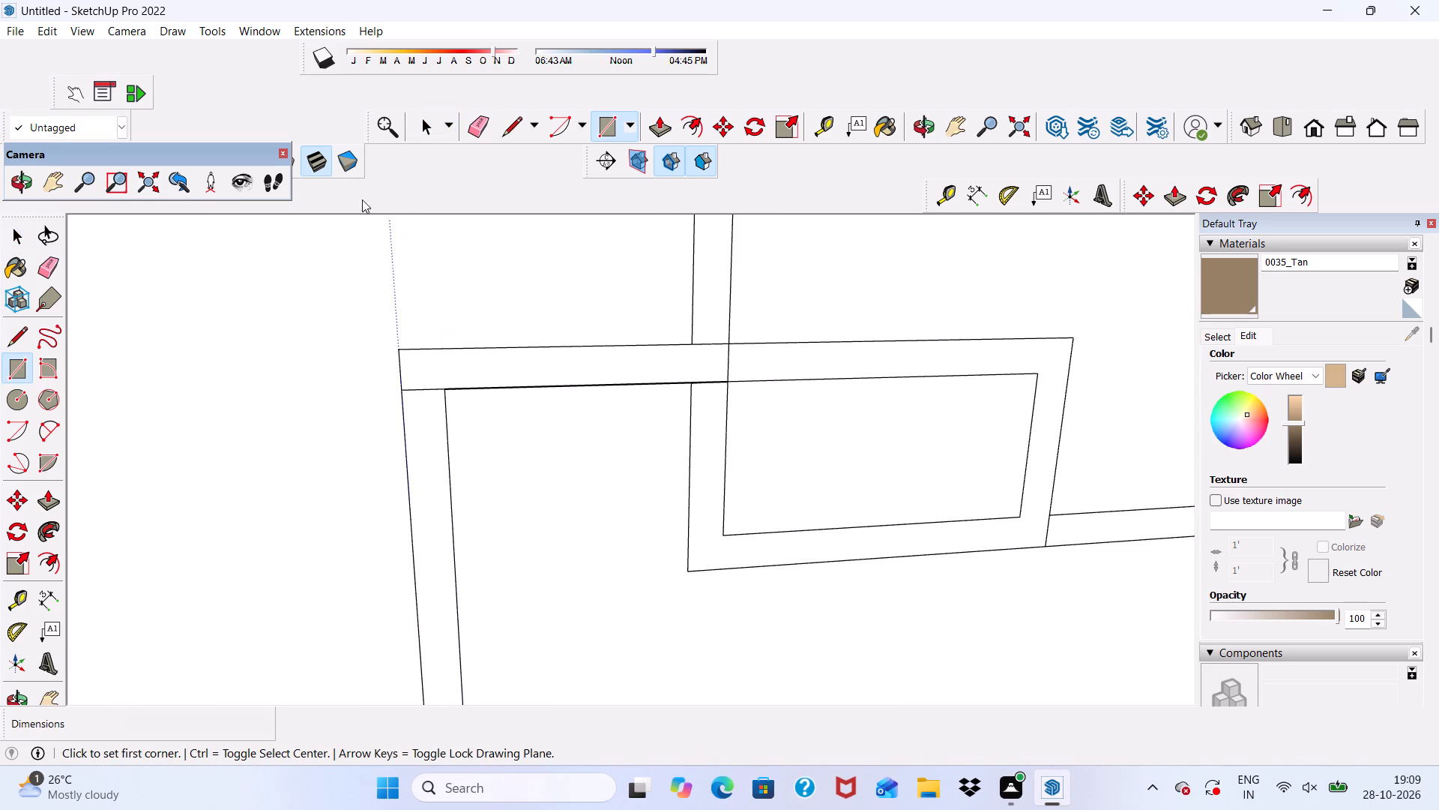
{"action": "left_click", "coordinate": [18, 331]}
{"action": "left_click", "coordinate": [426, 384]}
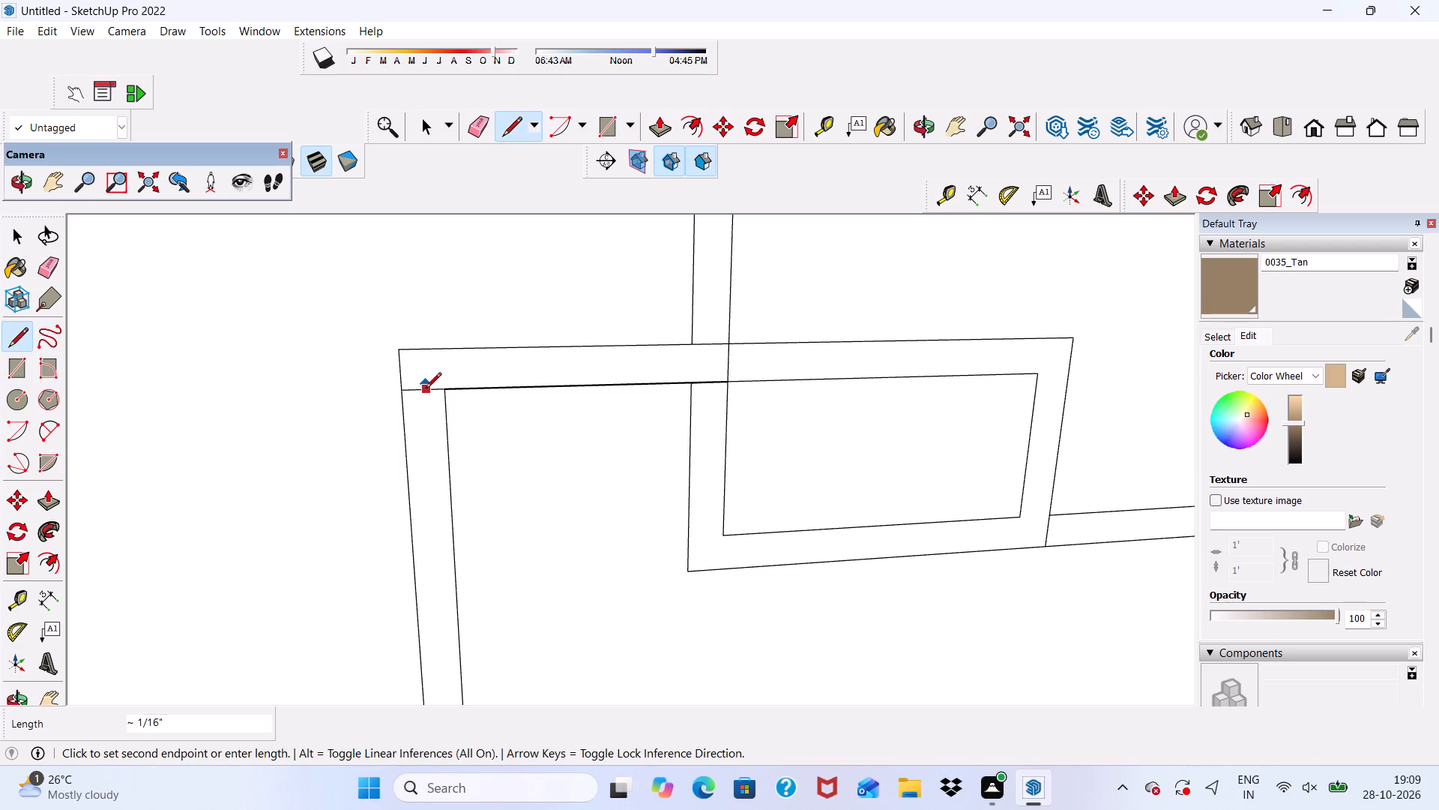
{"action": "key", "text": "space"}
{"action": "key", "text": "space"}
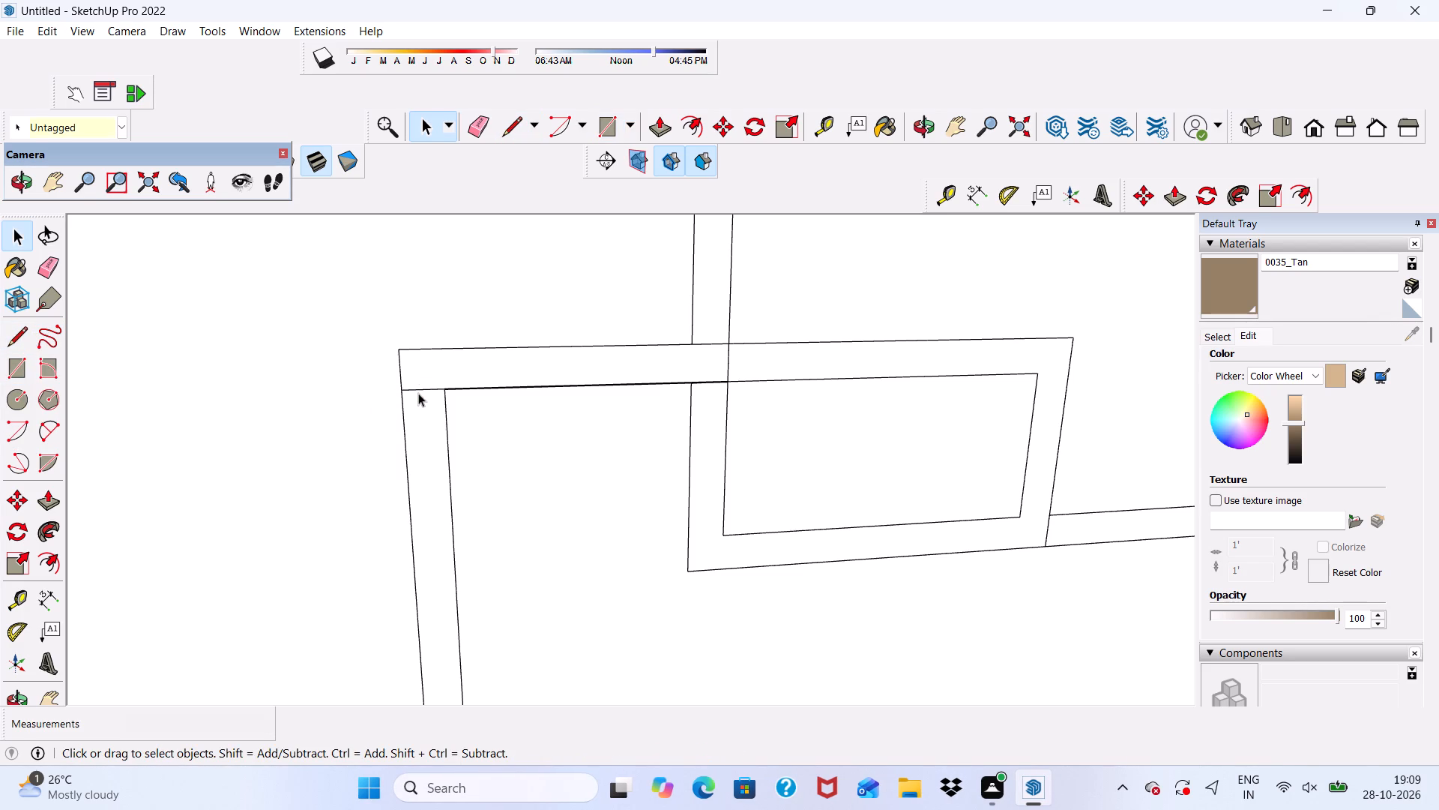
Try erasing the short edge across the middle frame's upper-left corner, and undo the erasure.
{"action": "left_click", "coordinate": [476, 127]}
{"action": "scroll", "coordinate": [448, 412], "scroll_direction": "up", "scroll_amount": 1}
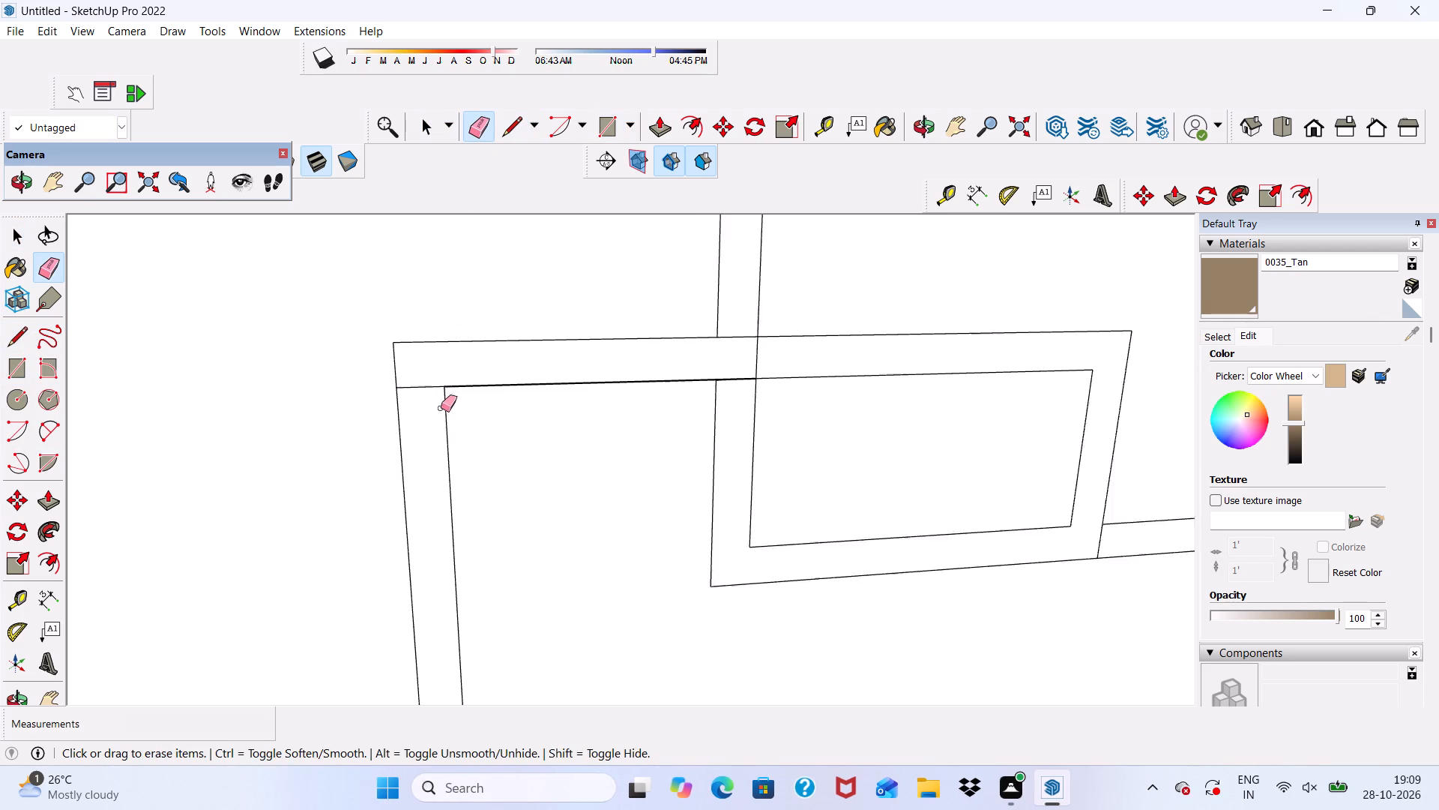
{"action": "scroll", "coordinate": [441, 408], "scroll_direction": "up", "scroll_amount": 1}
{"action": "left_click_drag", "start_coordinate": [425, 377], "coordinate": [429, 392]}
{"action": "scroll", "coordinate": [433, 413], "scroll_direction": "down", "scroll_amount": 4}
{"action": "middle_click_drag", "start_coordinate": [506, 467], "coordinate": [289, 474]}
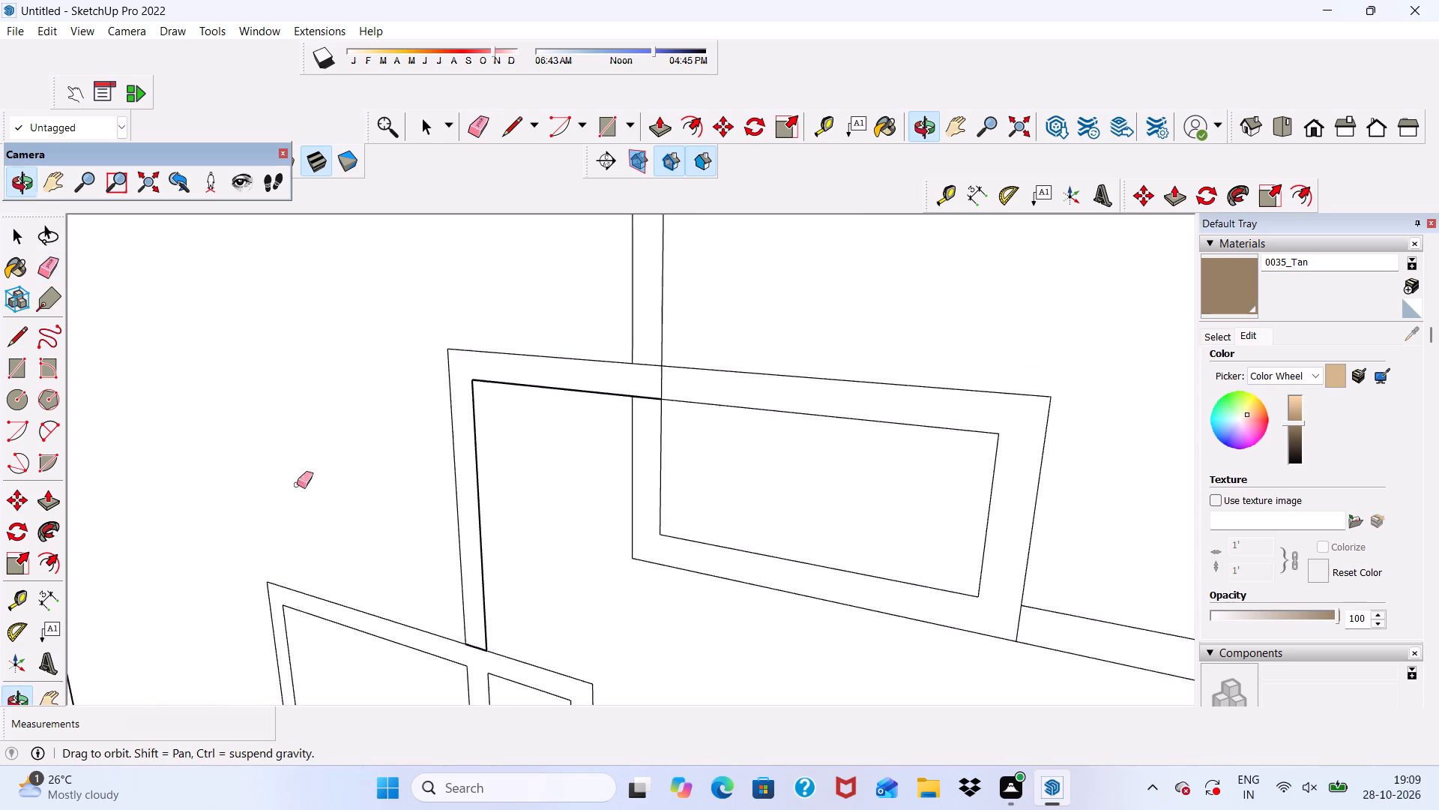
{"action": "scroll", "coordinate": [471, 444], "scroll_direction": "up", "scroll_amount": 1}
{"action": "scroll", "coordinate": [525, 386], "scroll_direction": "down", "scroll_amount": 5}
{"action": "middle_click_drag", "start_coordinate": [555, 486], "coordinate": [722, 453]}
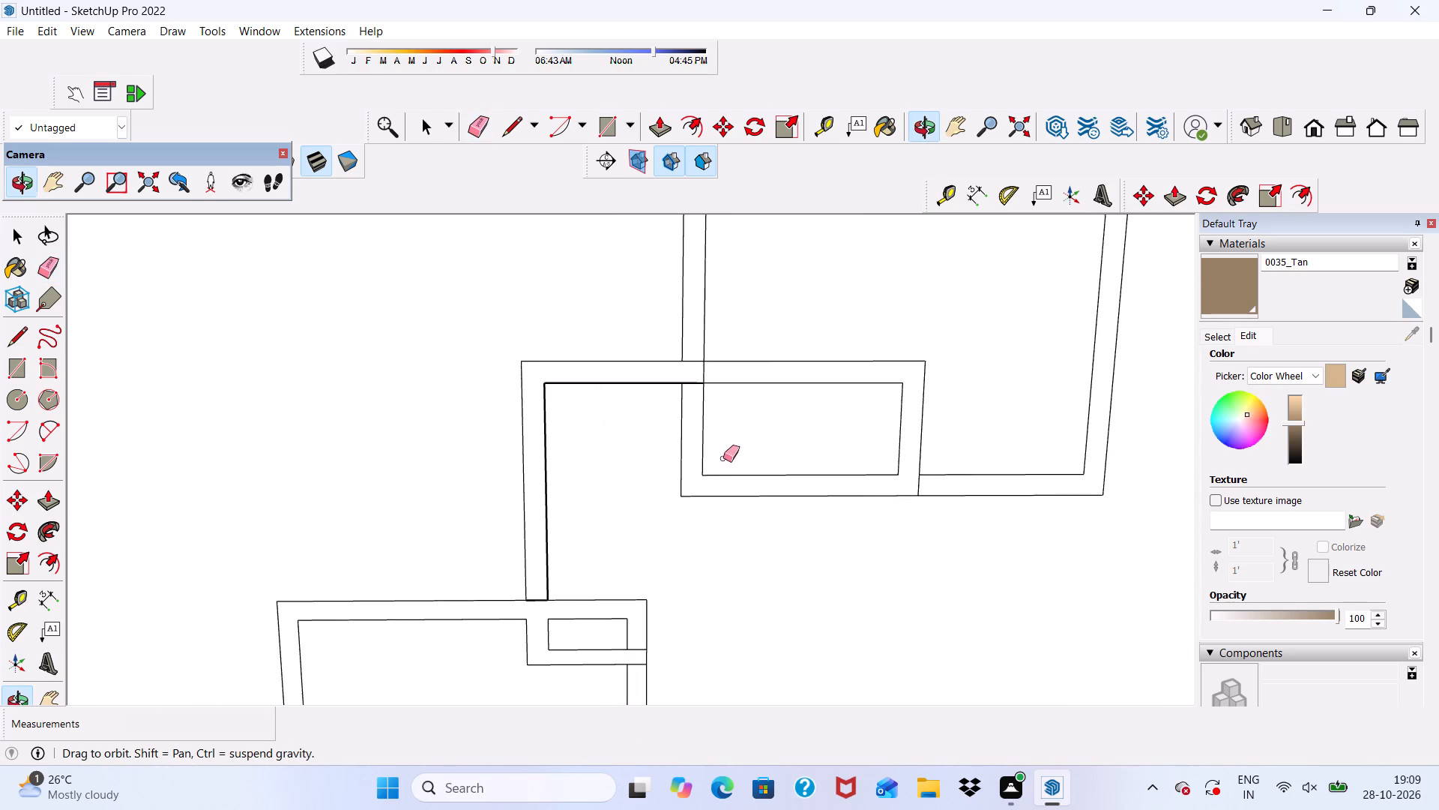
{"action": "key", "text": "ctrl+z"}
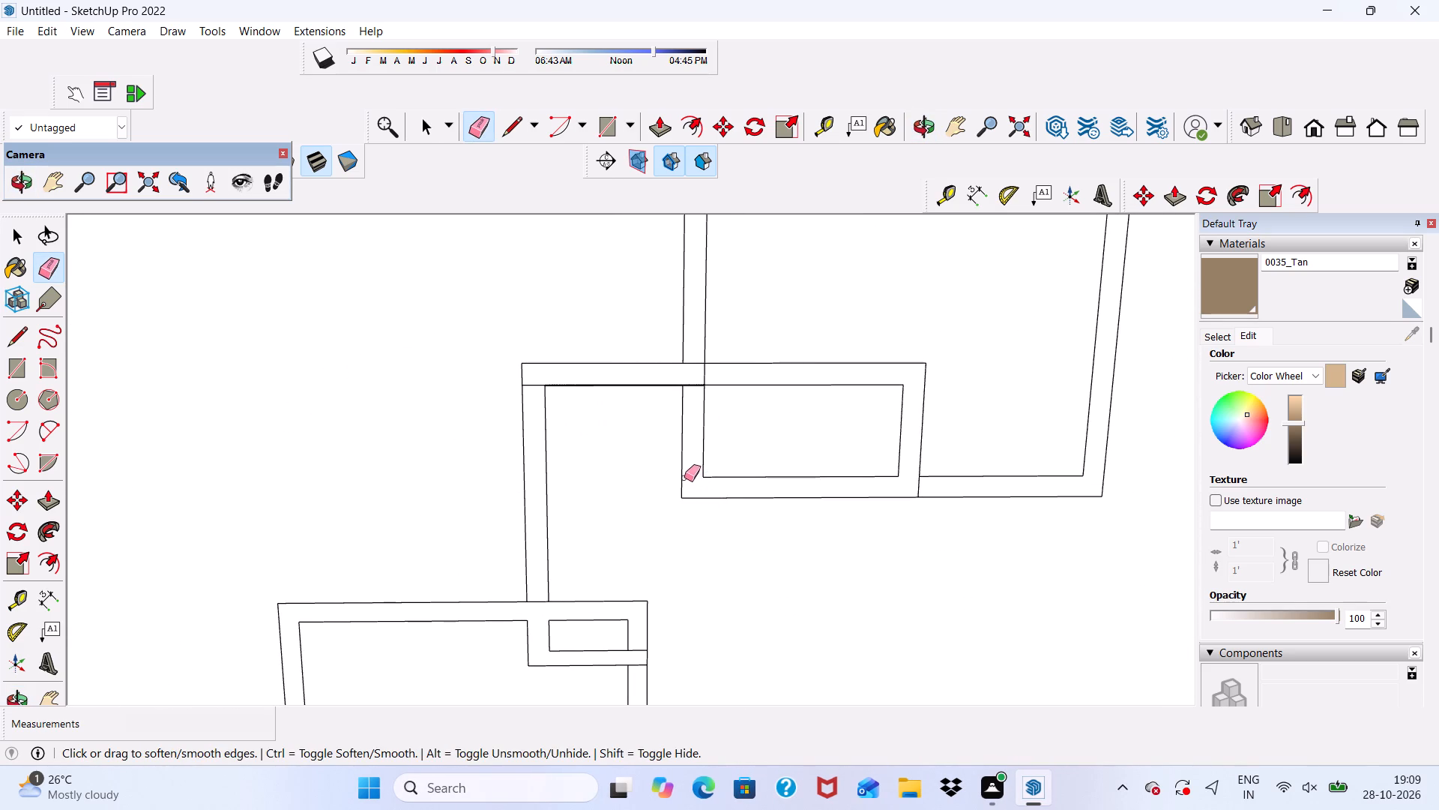
Select faces around the middle frame's left band and the lowest rectangle to examine which are separate from the wall.
{"action": "key", "text": "space"}
{"action": "scroll", "coordinate": [565, 526], "scroll_direction": "up", "scroll_amount": 4}
{"action": "left_click", "coordinate": [533, 537]}
{"action": "scroll", "coordinate": [458, 507], "scroll_direction": "down", "scroll_amount": 5}
{"action": "scroll", "coordinate": [492, 628], "scroll_direction": "up", "scroll_amount": 1}
{"action": "left_click", "coordinate": [495, 616]}
{"action": "scroll", "coordinate": [495, 556], "scroll_direction": "down", "scroll_amount": 5}
{"action": "scroll", "coordinate": [573, 484], "scroll_direction": "down", "scroll_amount": 3}
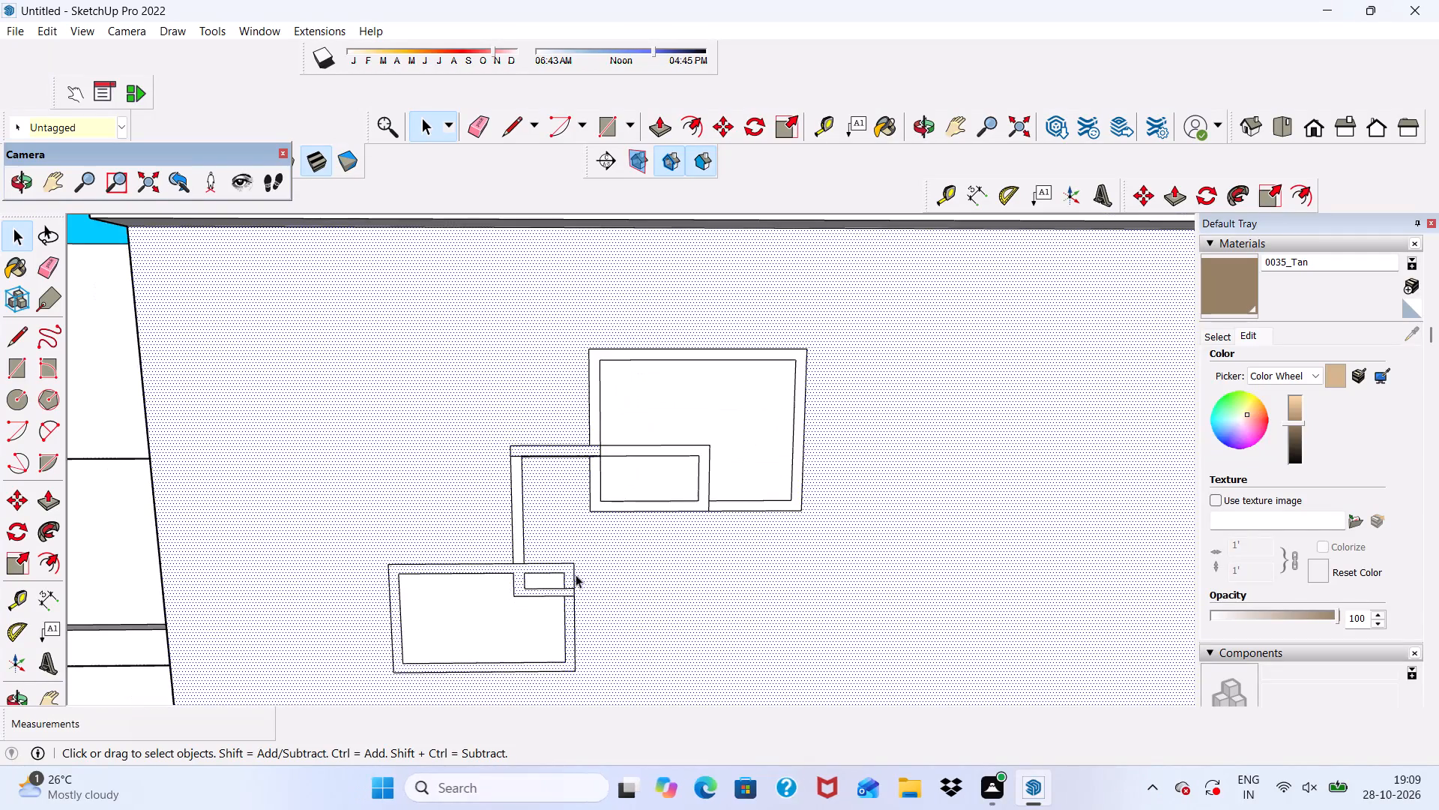
Erase the short edges across the lowest frame's right band beside the small inner rectangle.
{"action": "scroll", "coordinate": [550, 619], "scroll_direction": "up", "scroll_amount": 8}
{"action": "scroll", "coordinate": [584, 565], "scroll_direction": "up", "scroll_amount": 3}
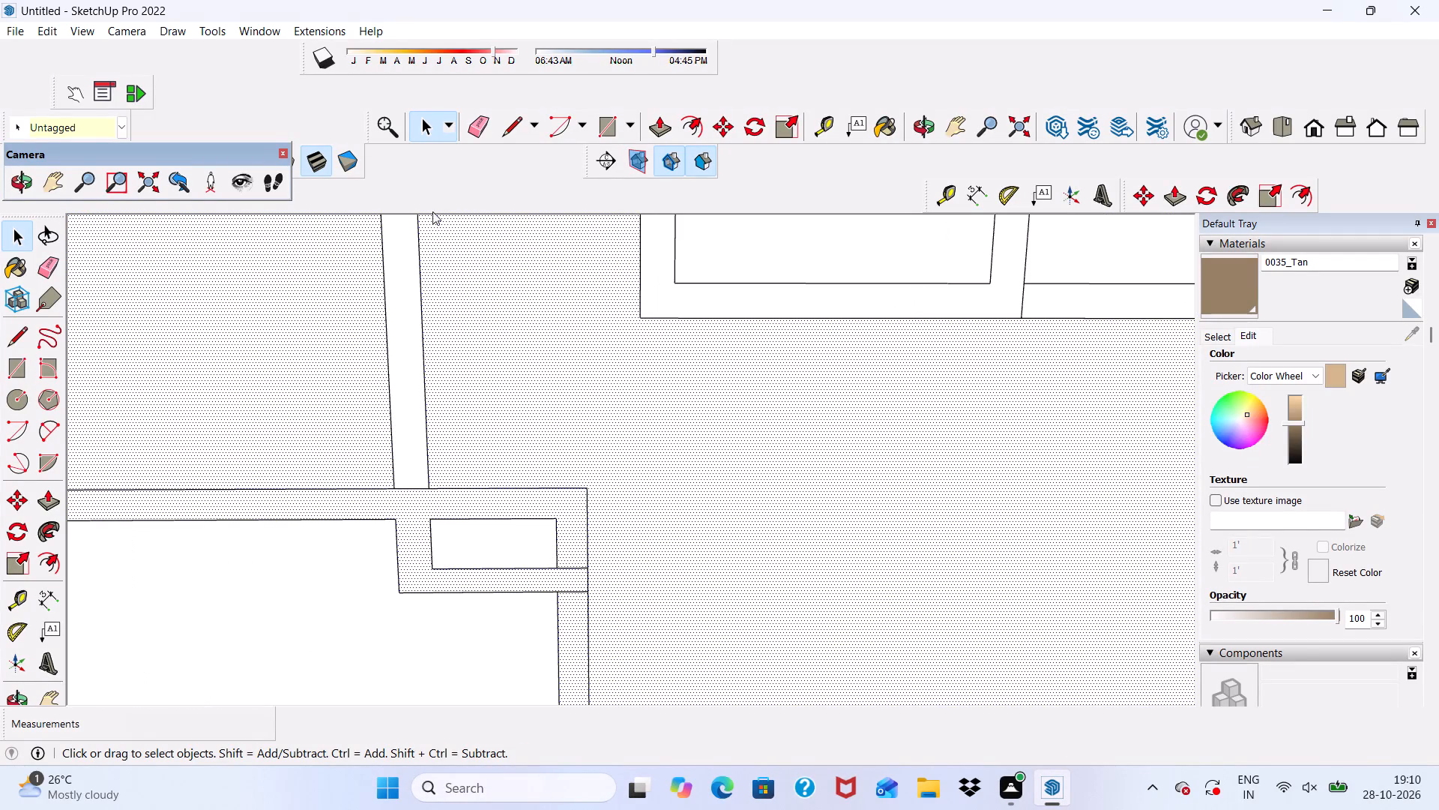
{"action": "left_click", "coordinate": [483, 122]}
{"action": "left_click_drag", "start_coordinate": [570, 561], "coordinate": [576, 576]}
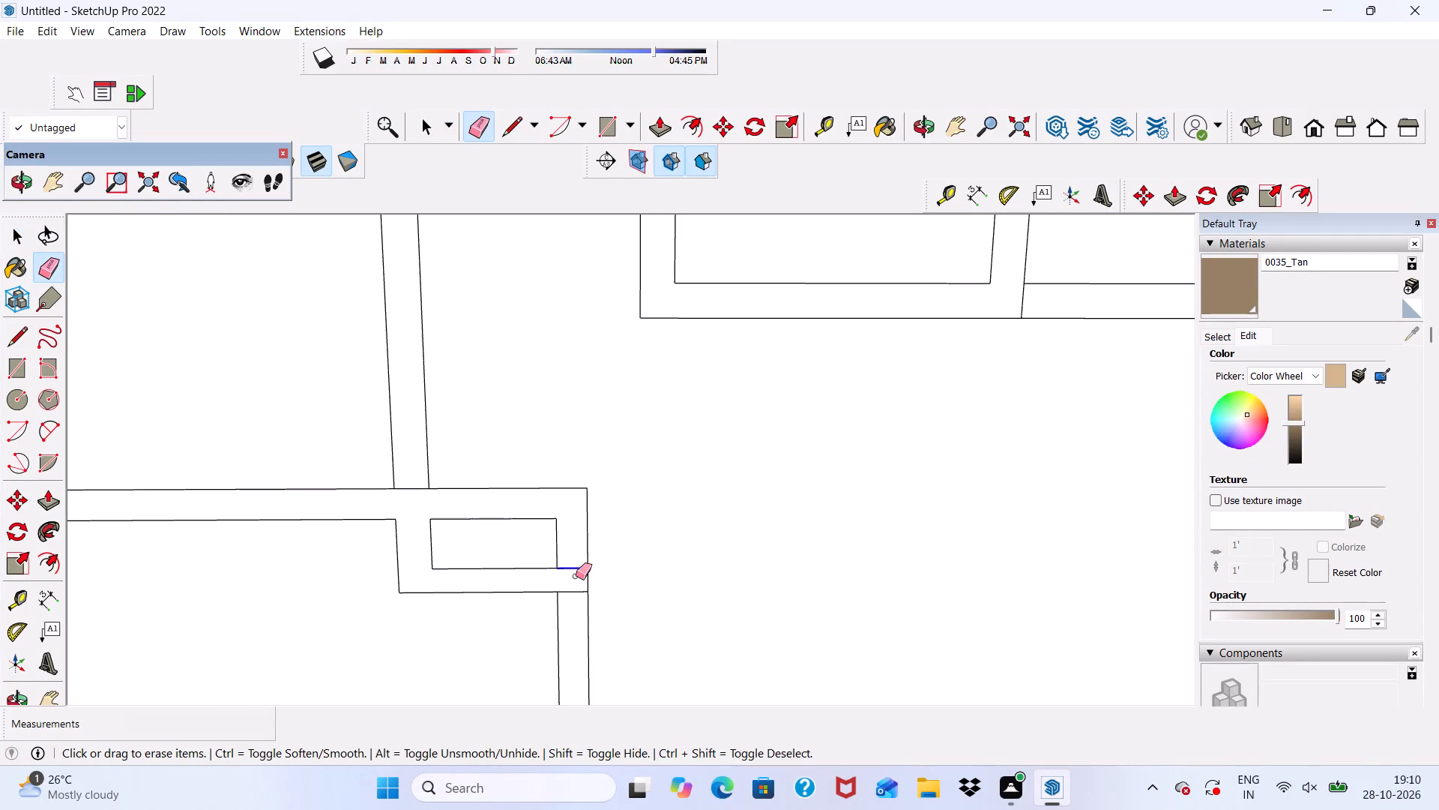
{"action": "left_click_drag", "start_coordinate": [576, 576], "coordinate": [575, 594]}
{"action": "scroll", "coordinate": [552, 550], "scroll_direction": "down", "scroll_amount": 5}
{"action": "scroll", "coordinate": [609, 629], "scroll_direction": "up", "scroll_amount": 18}
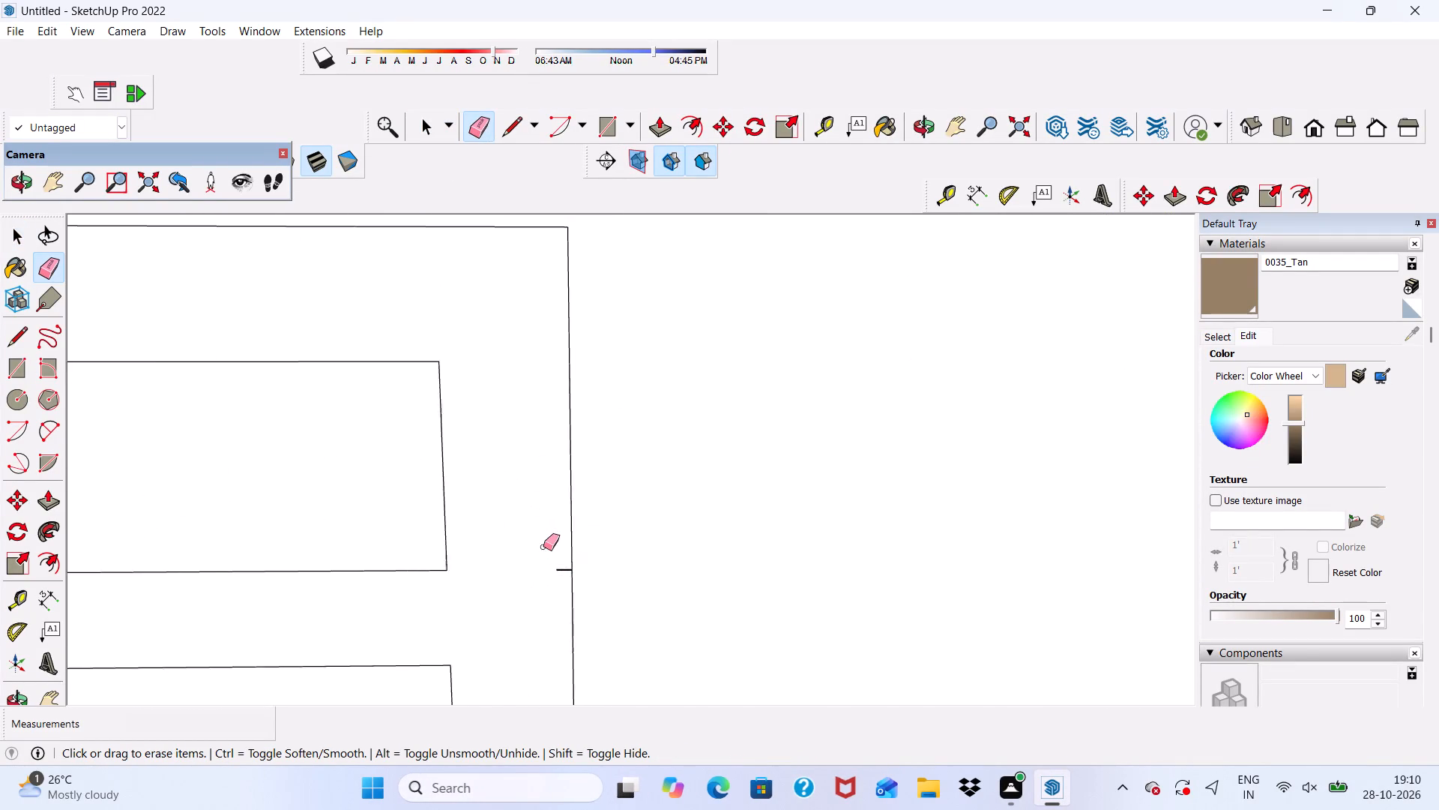
{"action": "scroll", "coordinate": [543, 547], "scroll_direction": "up", "scroll_amount": 1}
{"action": "left_click_drag", "start_coordinate": [549, 556], "coordinate": [561, 582]}
{"action": "scroll", "coordinate": [555, 562], "scroll_direction": "down", "scroll_amount": 4}
{"action": "key", "text": "space"}
Draw a rectangle about 5 1/16" by 5/8" over the middle frame's top band, up to the largest frame's inner left edge.
{"action": "scroll", "coordinate": [549, 616], "scroll_direction": "down", "scroll_amount": 2}
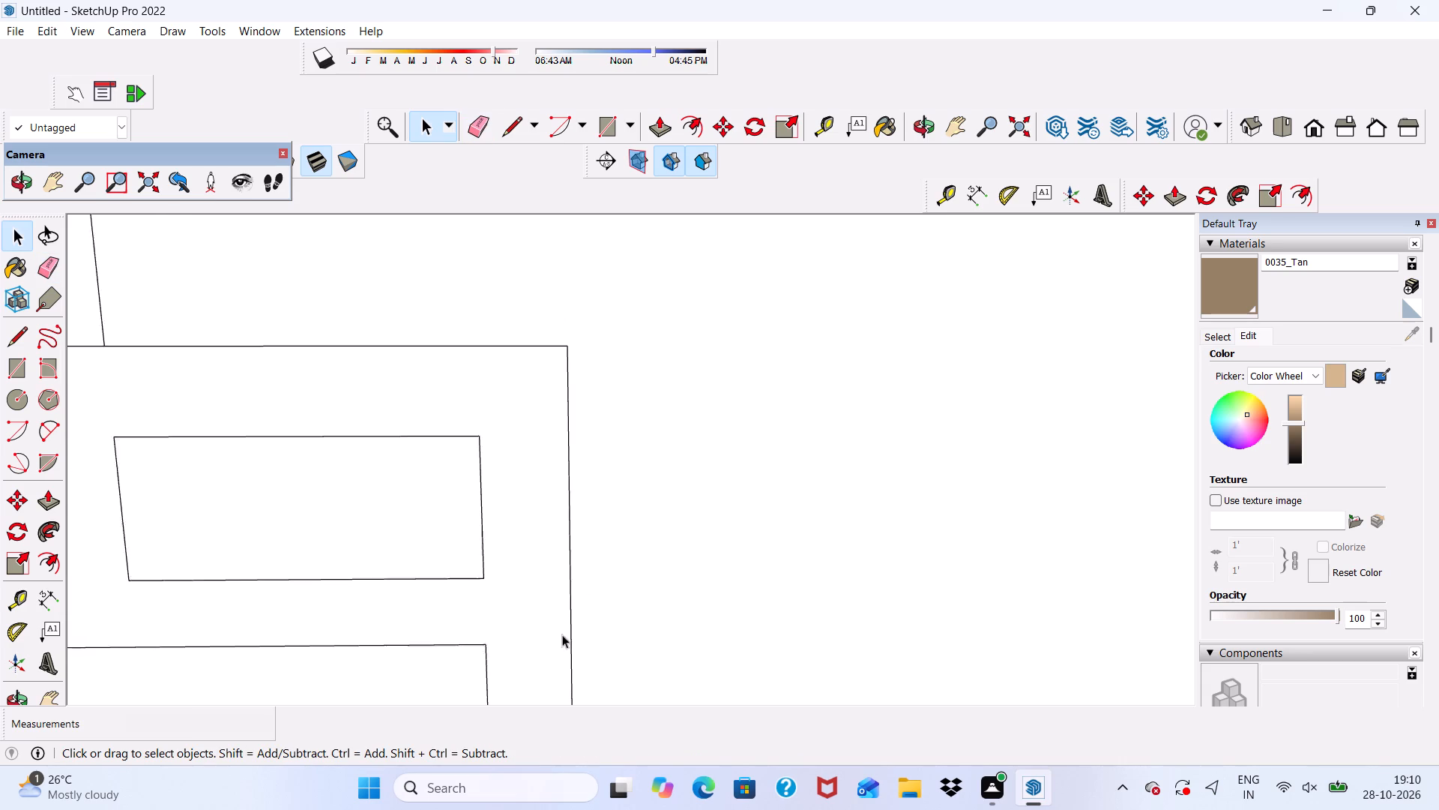
{"action": "scroll", "coordinate": [562, 634], "scroll_direction": "down", "scroll_amount": 3}
{"action": "scroll", "coordinate": [513, 530], "scroll_direction": "down", "scroll_amount": 5}
{"action": "scroll", "coordinate": [545, 544], "scroll_direction": "up", "scroll_amount": 1}
{"action": "scroll", "coordinate": [549, 560], "scroll_direction": "down", "scroll_amount": 3}
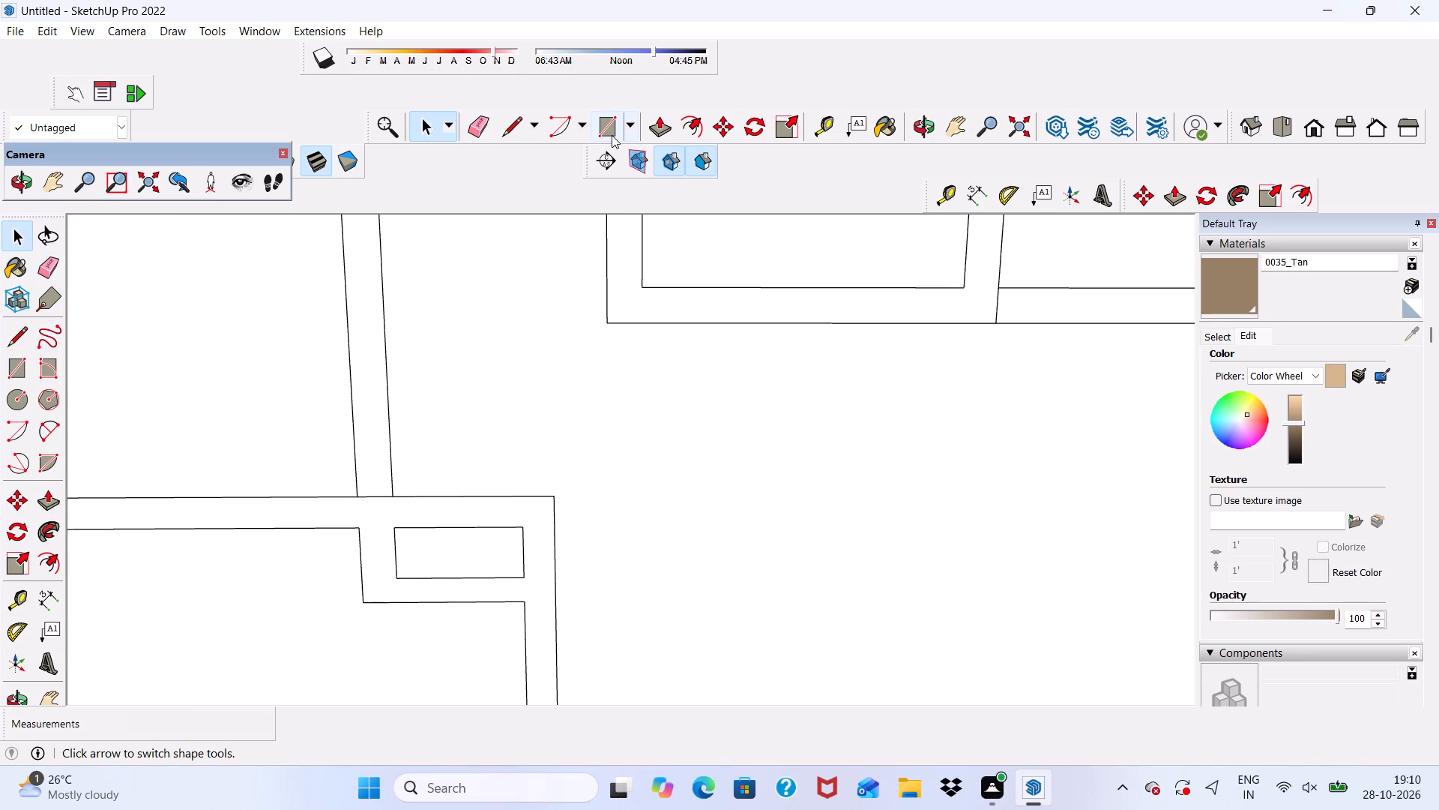
{"action": "left_click", "coordinate": [612, 135]}
{"action": "scroll", "coordinate": [619, 292], "scroll_direction": "down", "scroll_amount": 9}
{"action": "scroll", "coordinate": [577, 365], "scroll_direction": "up", "scroll_amount": 5}
{"action": "scroll", "coordinate": [537, 349], "scroll_direction": "down", "scroll_amount": 1}
{"action": "scroll", "coordinate": [567, 394], "scroll_direction": "up", "scroll_amount": 5}
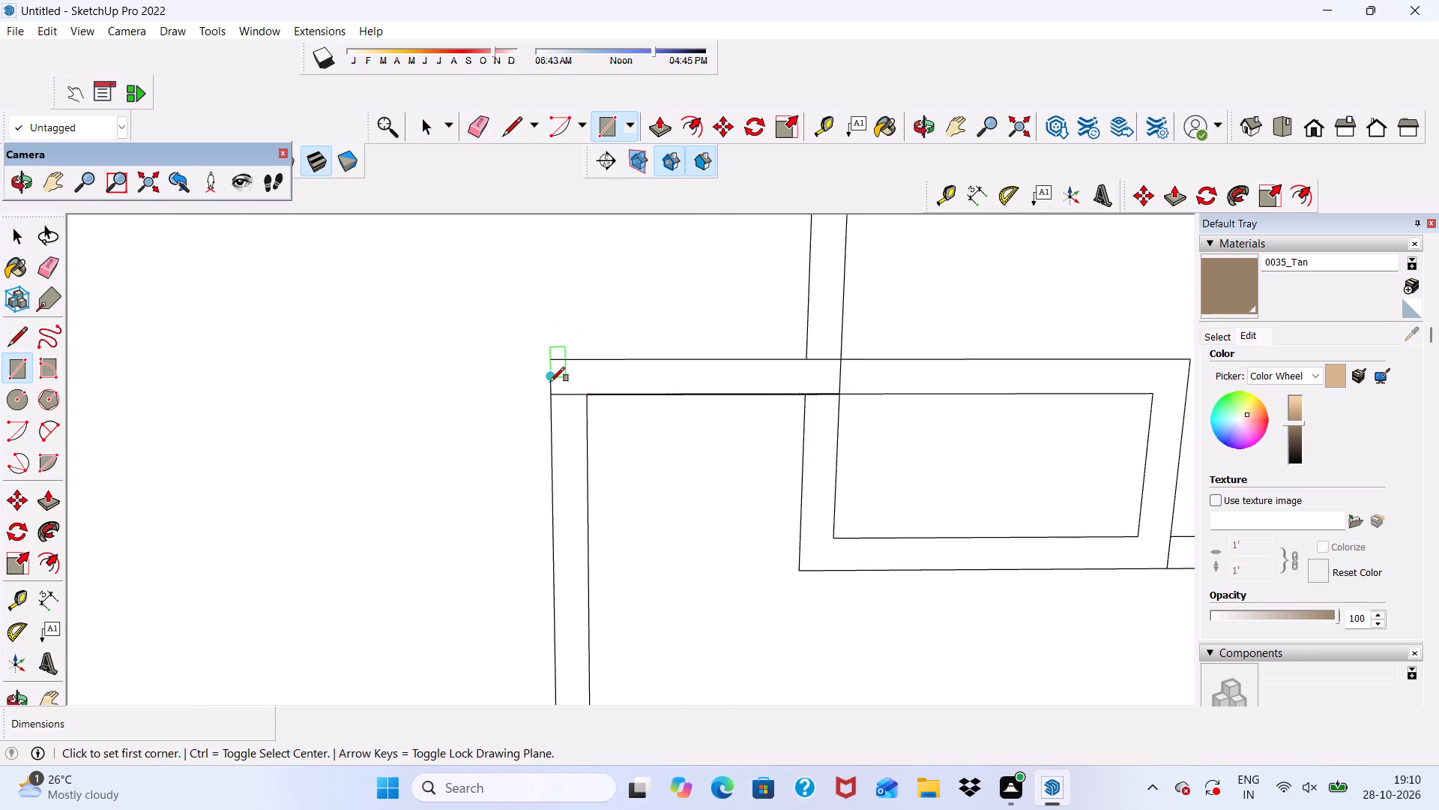
{"action": "left_click", "coordinate": [547, 393]}
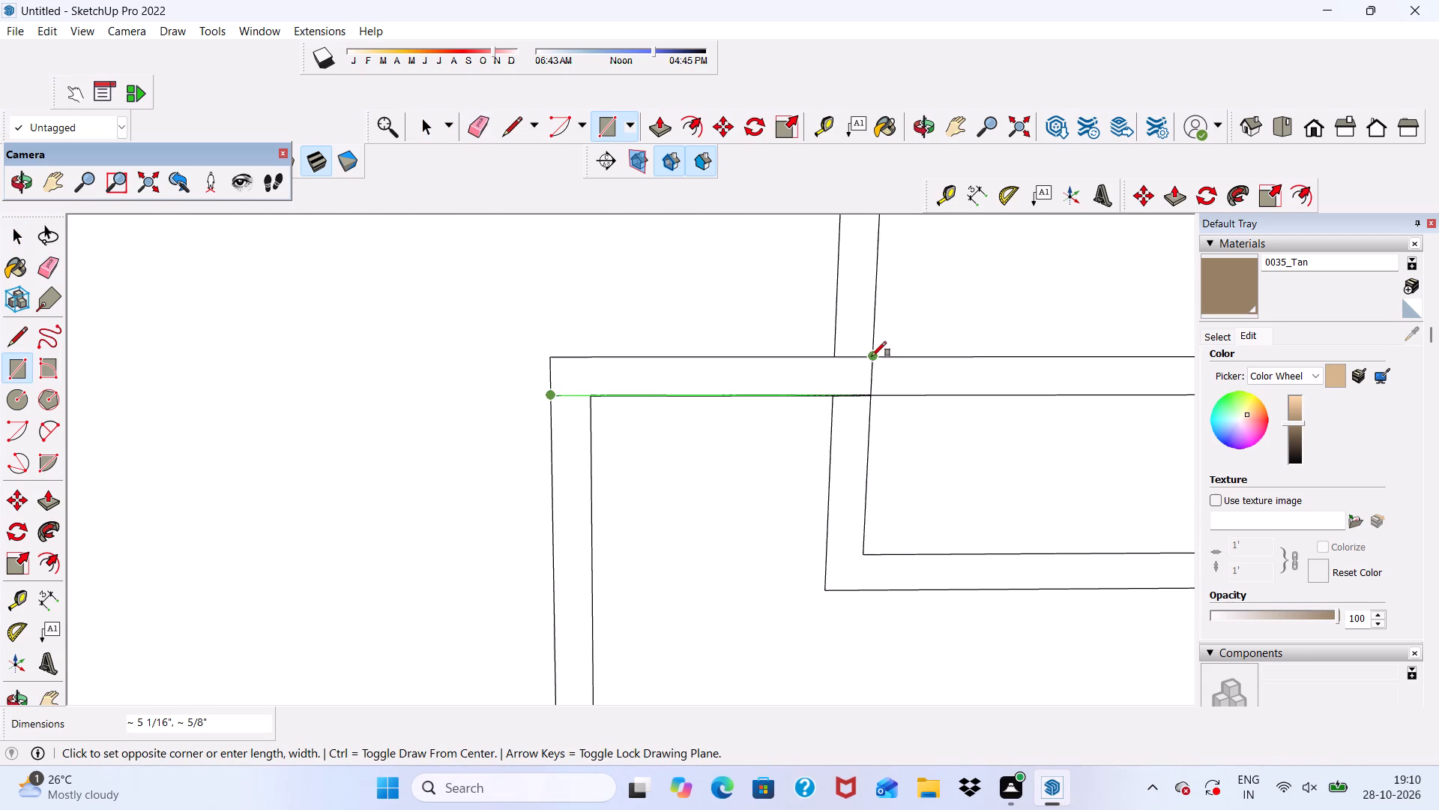
{"action": "left_click", "coordinate": [874, 360]}
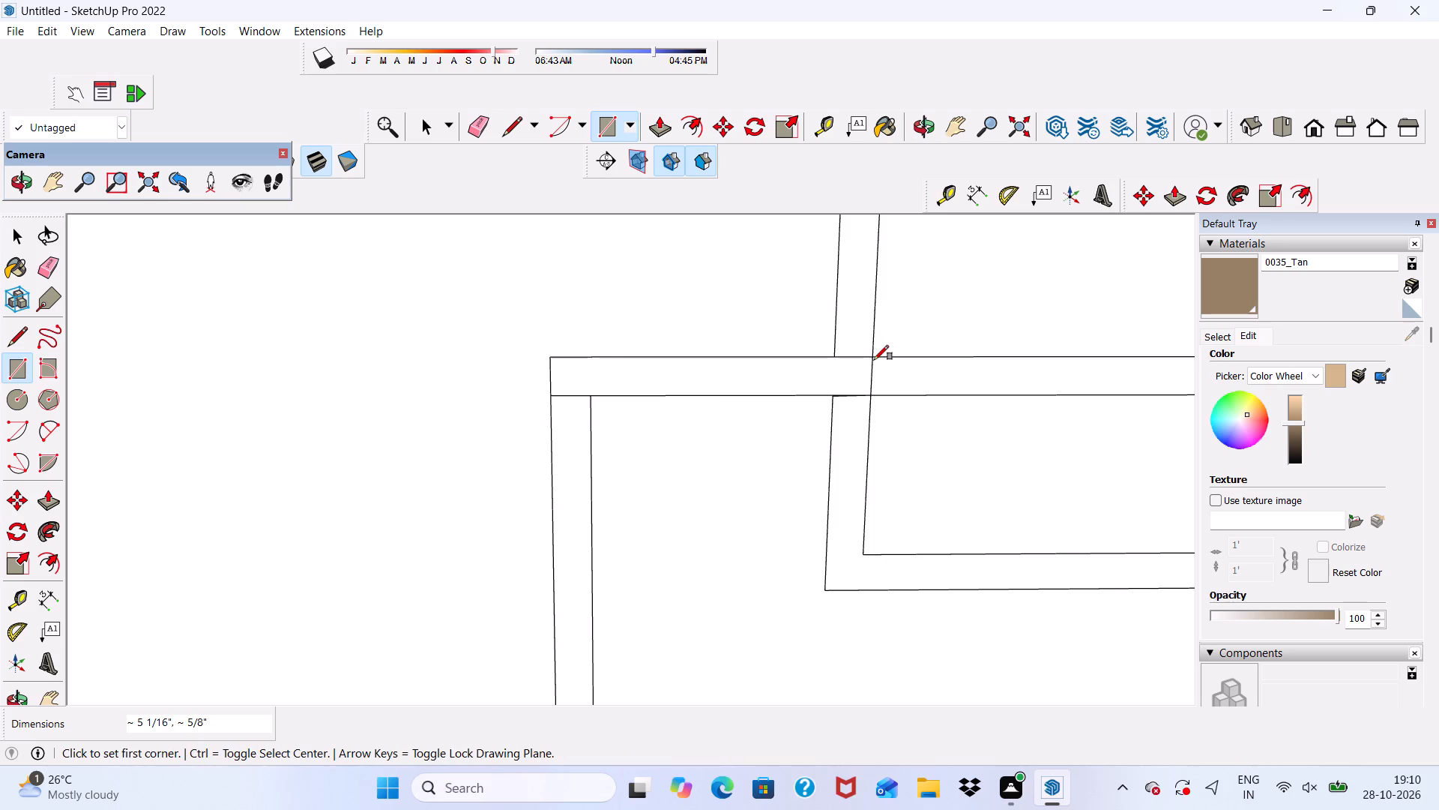
{"action": "key", "text": "space"}
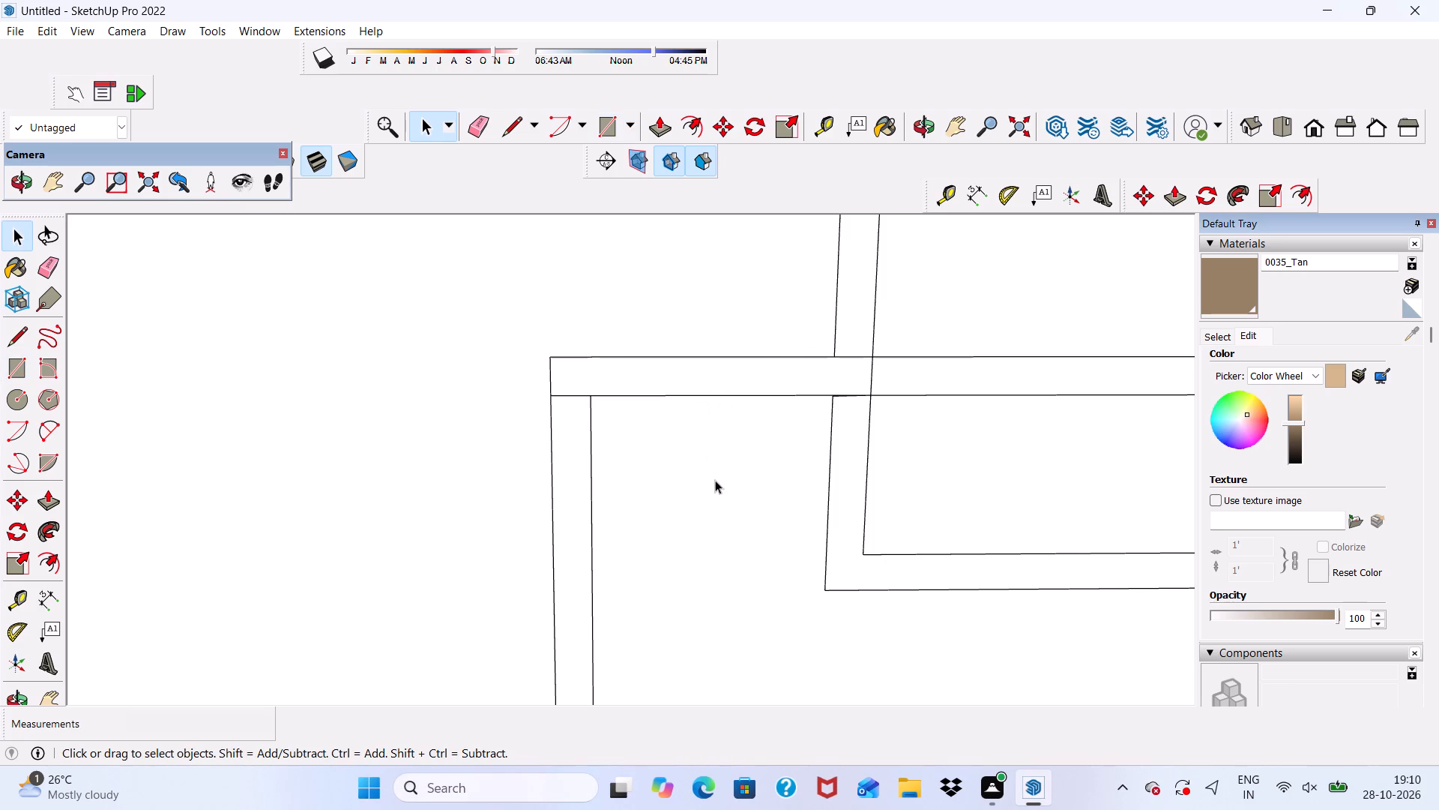
Draw a rectangle about 10 3/4" by 6 5/8" over the lowest frame's outer outline to separate its band from the wall.
{"action": "left_click", "coordinate": [714, 475]}
{"action": "scroll", "coordinate": [663, 437], "scroll_direction": "down", "scroll_amount": 14}
{"action": "scroll", "coordinate": [594, 569], "scroll_direction": "up", "scroll_amount": 4}
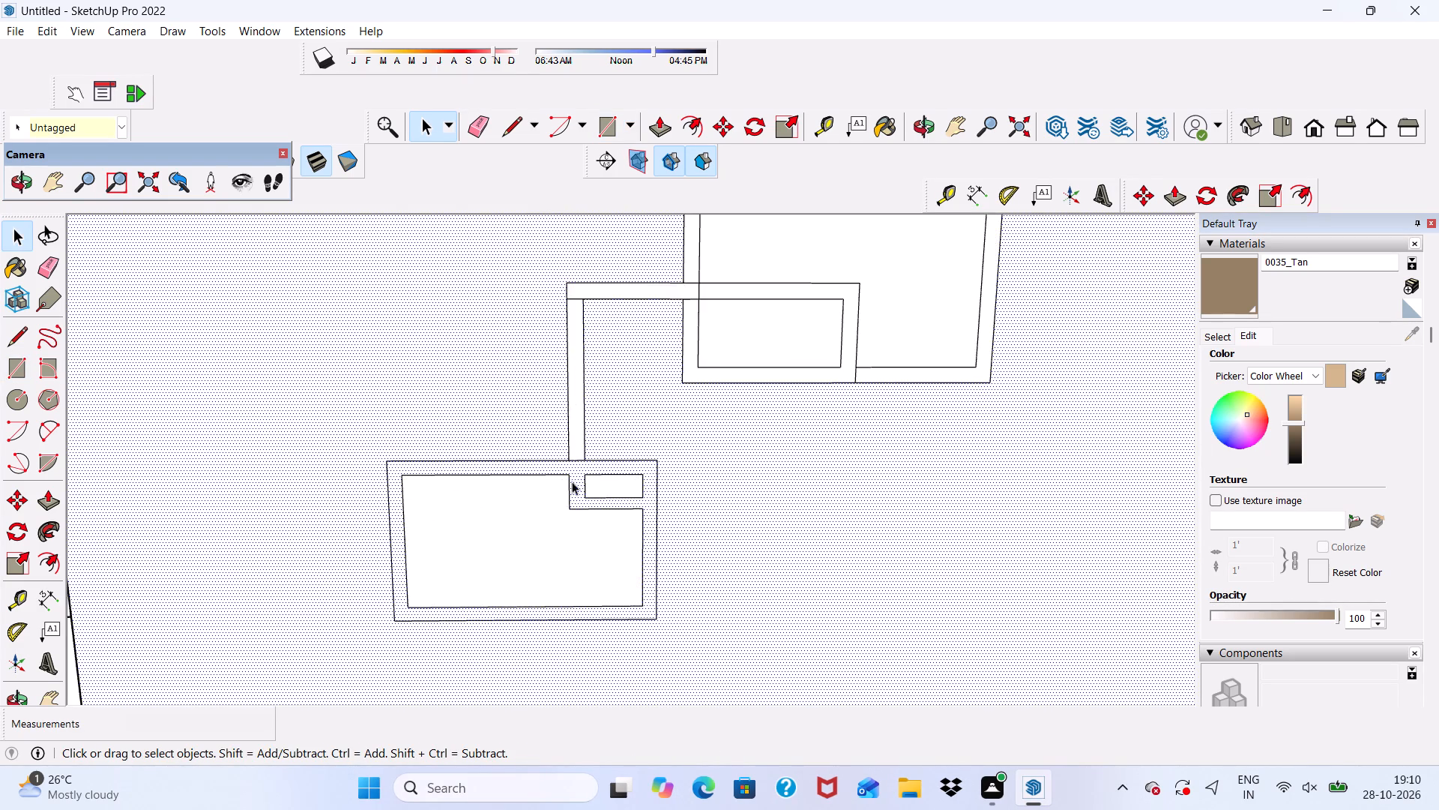
{"action": "scroll", "coordinate": [559, 480], "scroll_direction": "up", "scroll_amount": 3}
{"action": "scroll", "coordinate": [646, 445], "scroll_direction": "up", "scroll_amount": 3}
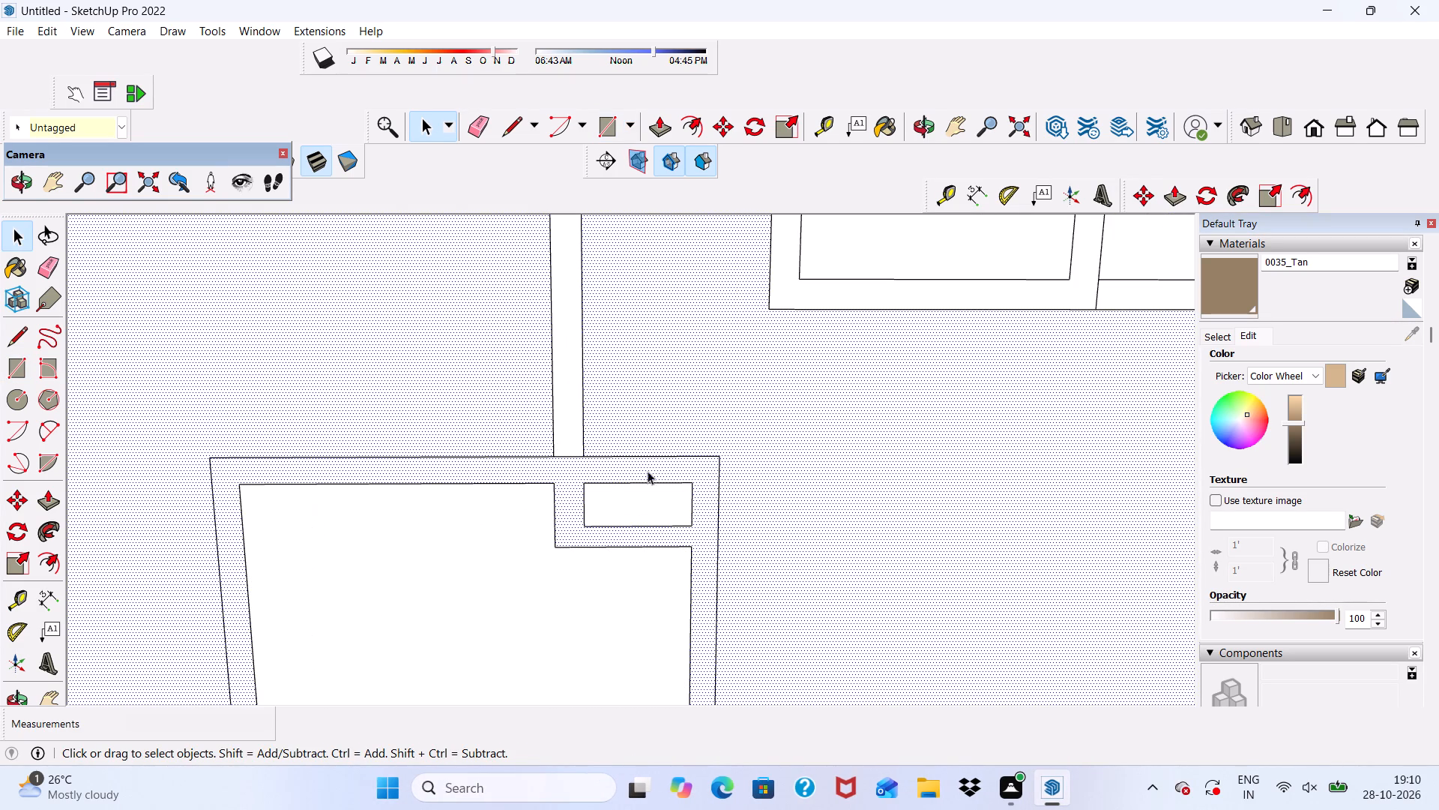
{"action": "scroll", "coordinate": [662, 491], "scroll_direction": "down", "scroll_amount": 3}
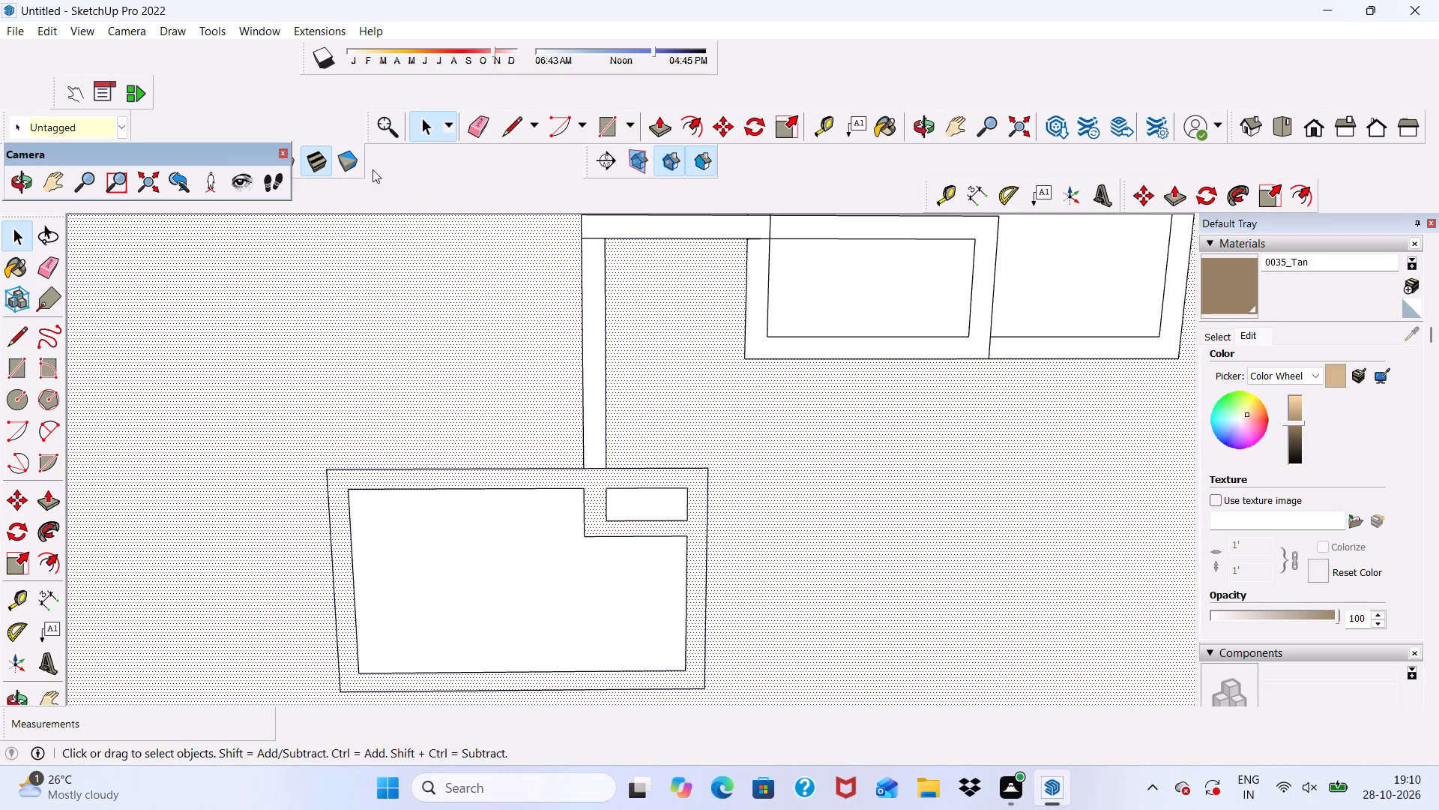
{"action": "left_click", "coordinate": [601, 118]}
{"action": "scroll", "coordinate": [275, 808], "scroll_direction": "up", "scroll_amount": 4}
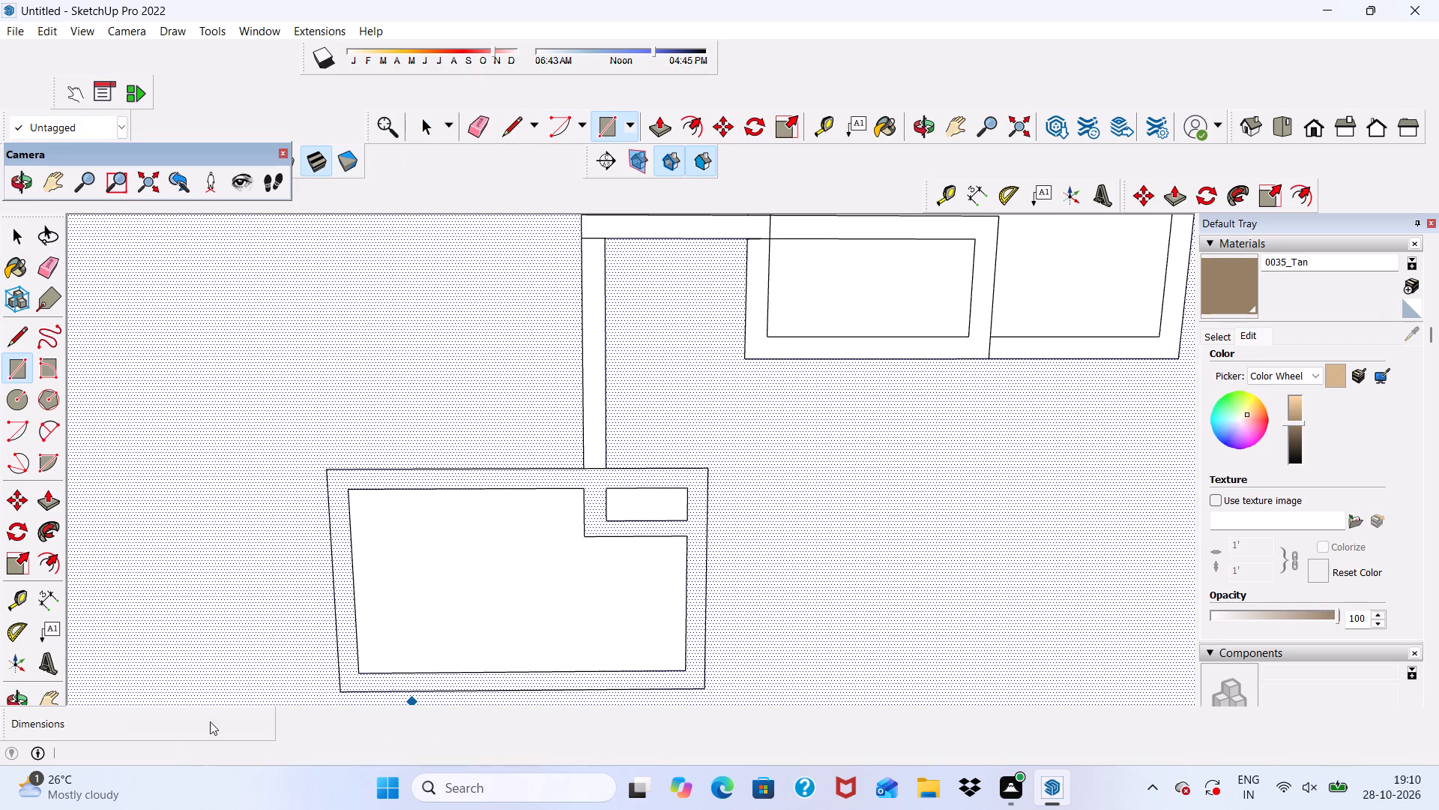
{"action": "scroll", "coordinate": [342, 694], "scroll_direction": "up", "scroll_amount": 2}
{"action": "left_click", "coordinate": [340, 688]}
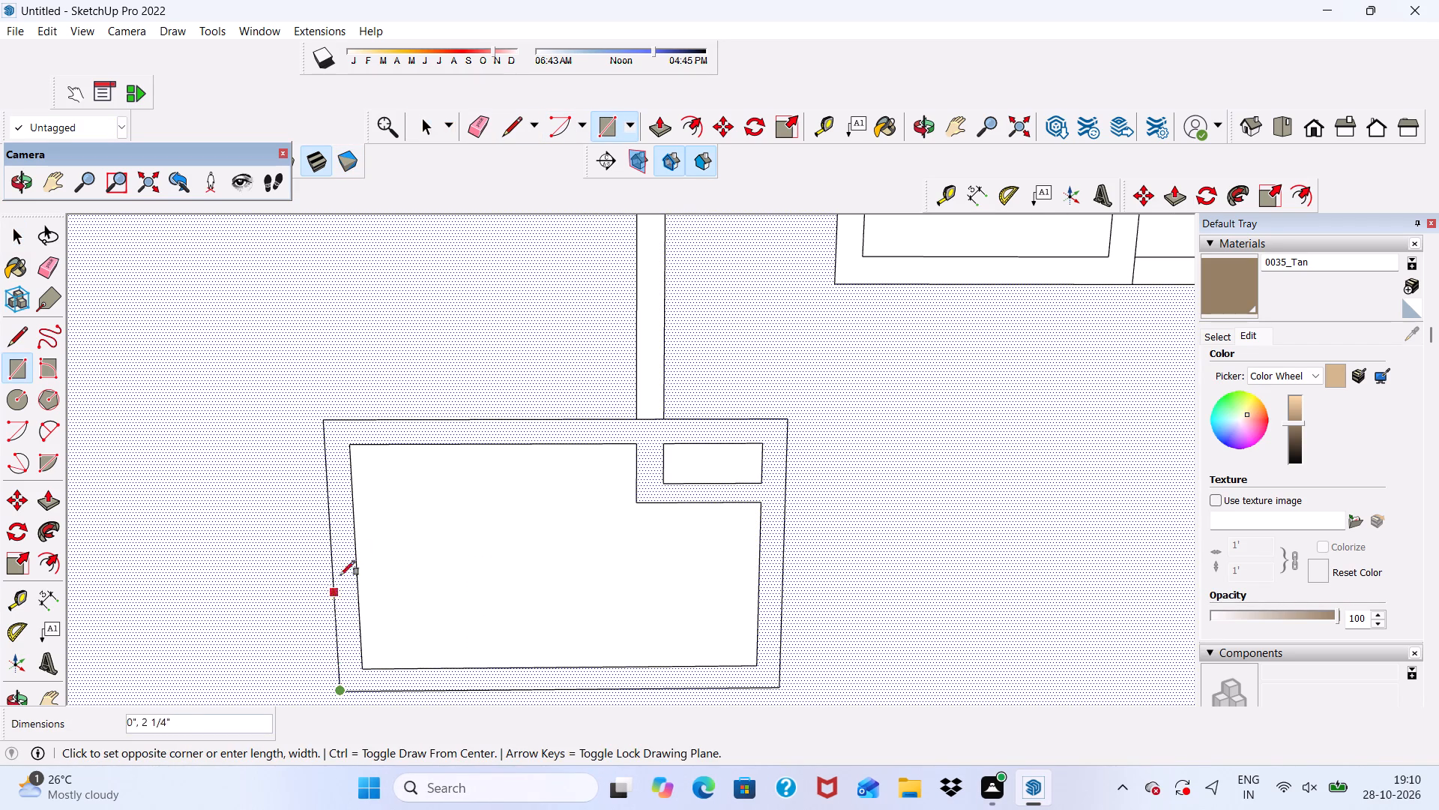
{"action": "left_click", "coordinate": [785, 427]}
{"action": "scroll", "coordinate": [581, 634], "scroll_direction": "down", "scroll_amount": 3}
{"action": "scroll", "coordinate": [611, 568], "scroll_direction": "down", "scroll_amount": 4}
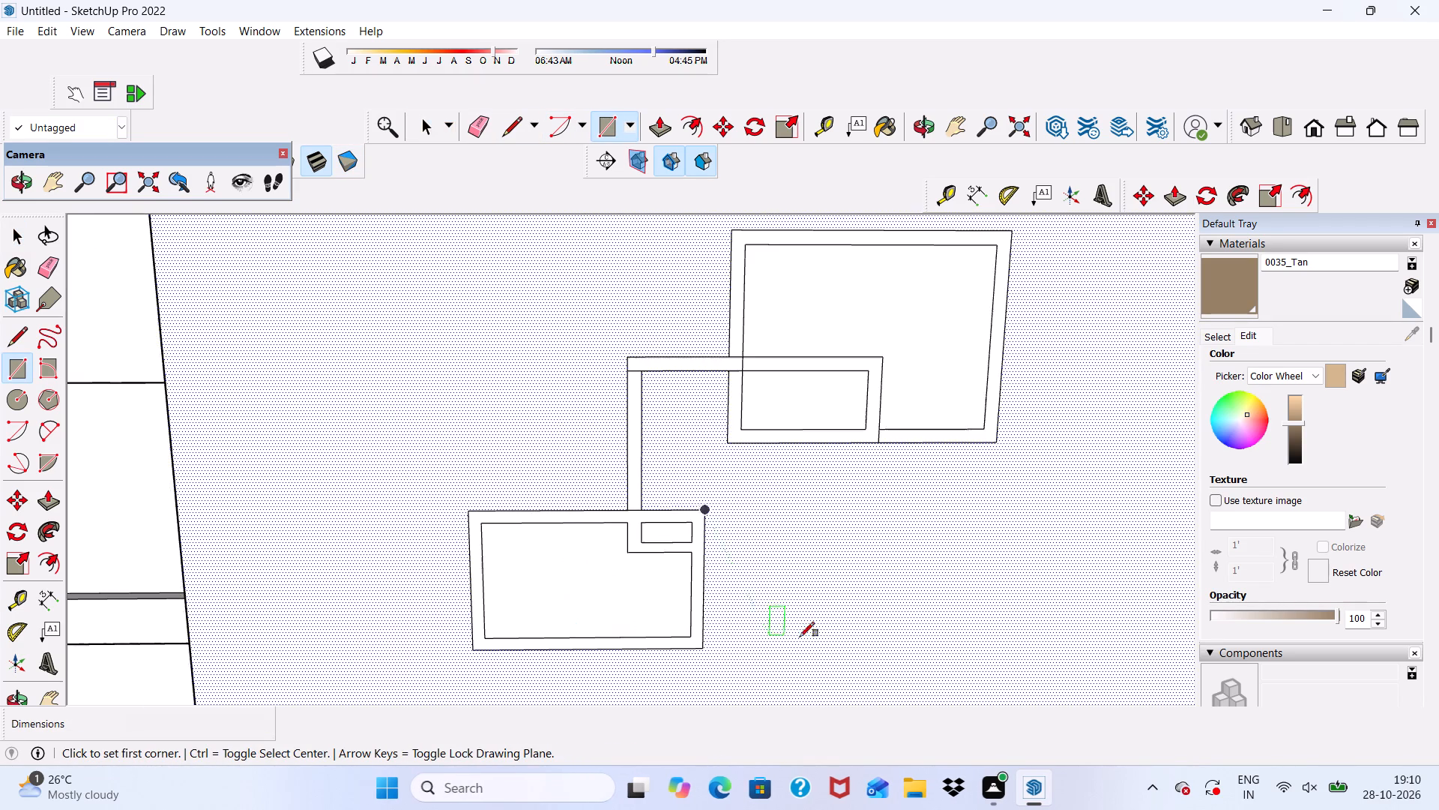
{"action": "scroll", "coordinate": [812, 598], "scroll_direction": "down", "scroll_amount": 3}
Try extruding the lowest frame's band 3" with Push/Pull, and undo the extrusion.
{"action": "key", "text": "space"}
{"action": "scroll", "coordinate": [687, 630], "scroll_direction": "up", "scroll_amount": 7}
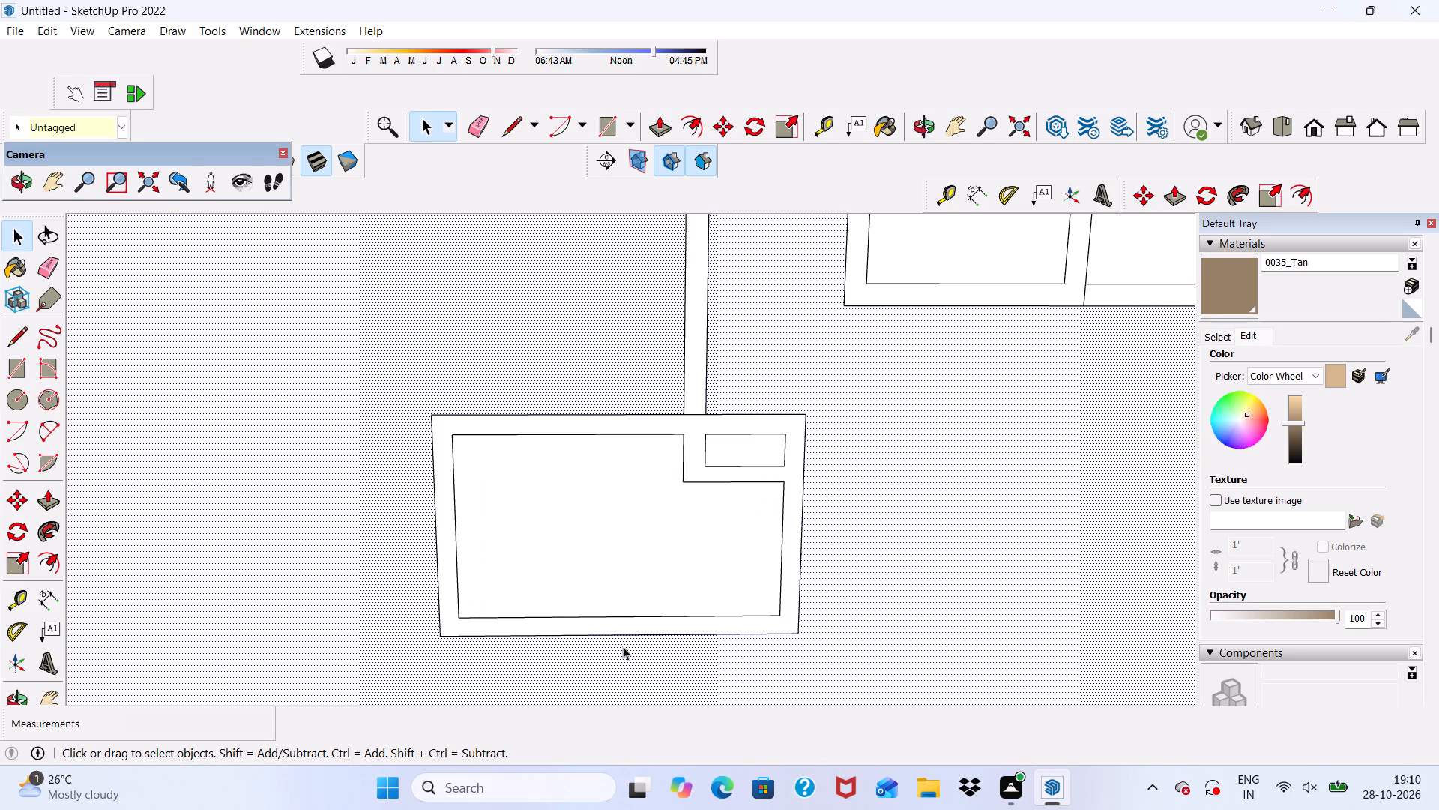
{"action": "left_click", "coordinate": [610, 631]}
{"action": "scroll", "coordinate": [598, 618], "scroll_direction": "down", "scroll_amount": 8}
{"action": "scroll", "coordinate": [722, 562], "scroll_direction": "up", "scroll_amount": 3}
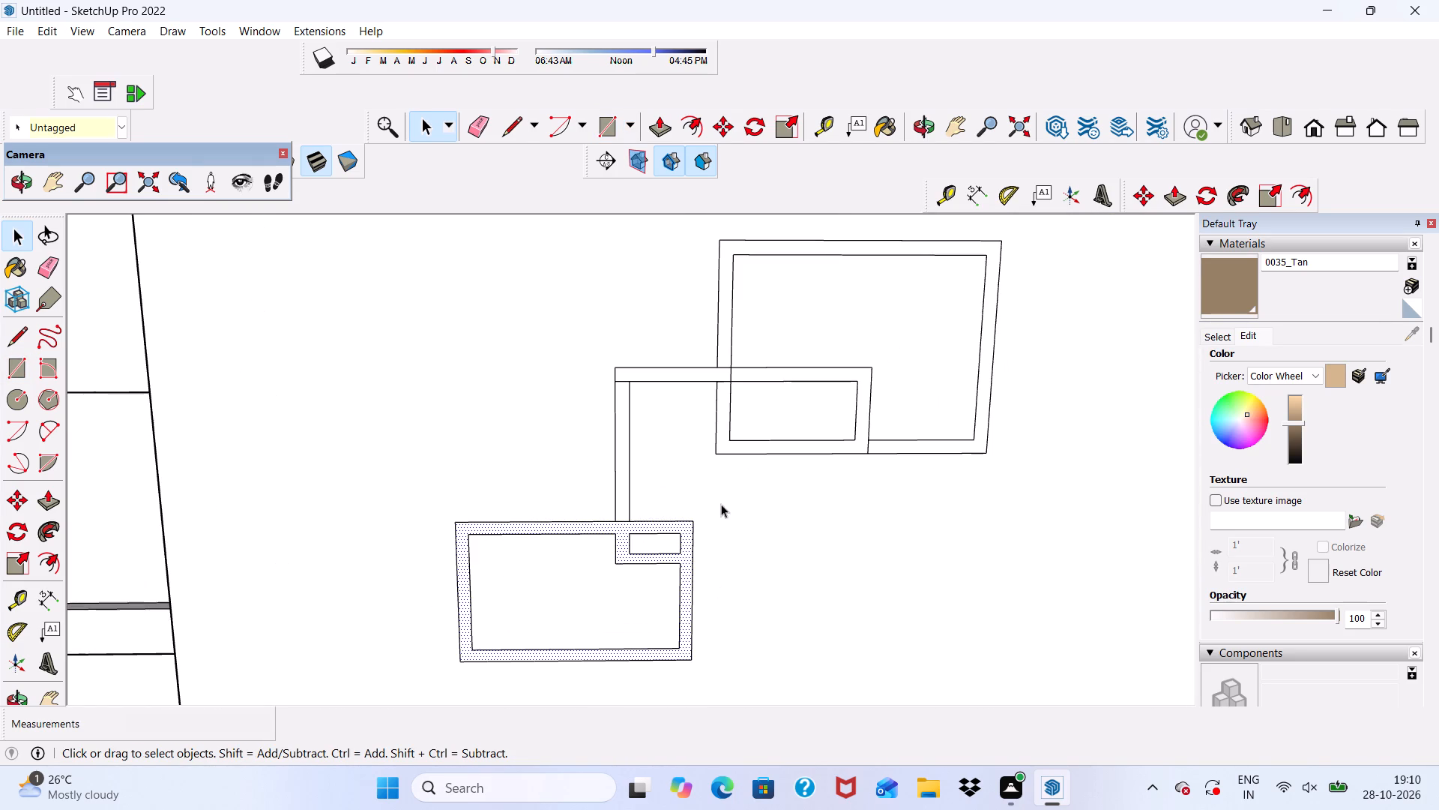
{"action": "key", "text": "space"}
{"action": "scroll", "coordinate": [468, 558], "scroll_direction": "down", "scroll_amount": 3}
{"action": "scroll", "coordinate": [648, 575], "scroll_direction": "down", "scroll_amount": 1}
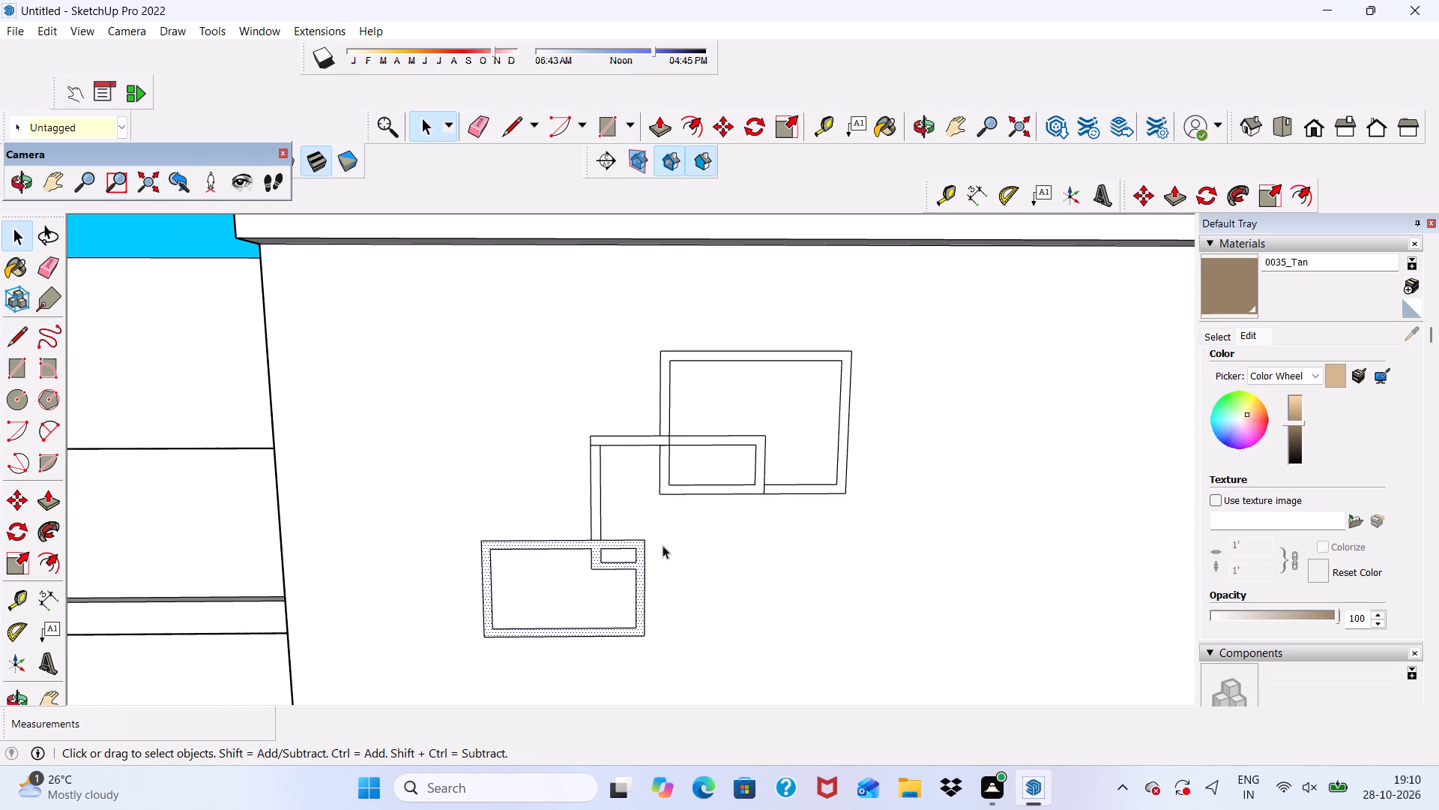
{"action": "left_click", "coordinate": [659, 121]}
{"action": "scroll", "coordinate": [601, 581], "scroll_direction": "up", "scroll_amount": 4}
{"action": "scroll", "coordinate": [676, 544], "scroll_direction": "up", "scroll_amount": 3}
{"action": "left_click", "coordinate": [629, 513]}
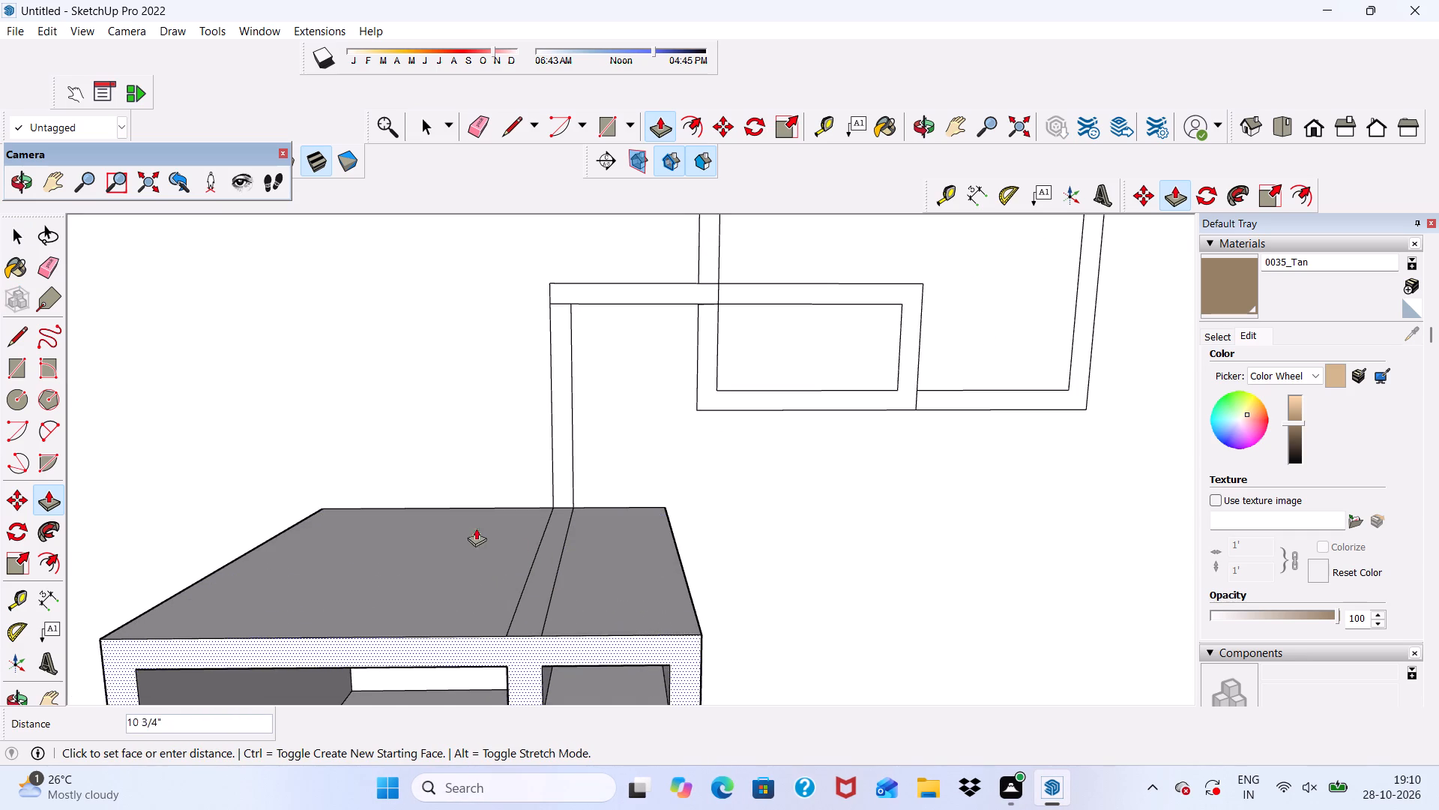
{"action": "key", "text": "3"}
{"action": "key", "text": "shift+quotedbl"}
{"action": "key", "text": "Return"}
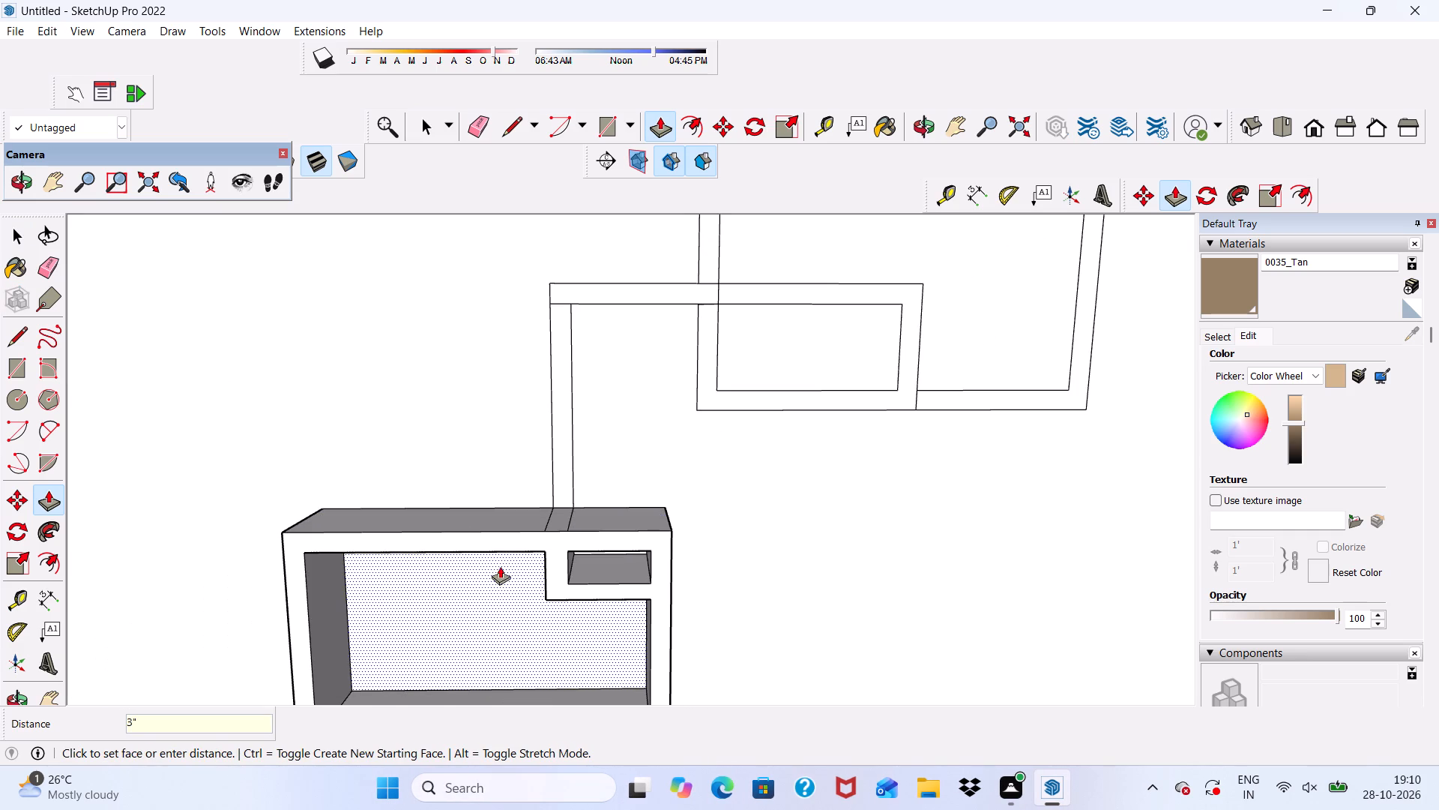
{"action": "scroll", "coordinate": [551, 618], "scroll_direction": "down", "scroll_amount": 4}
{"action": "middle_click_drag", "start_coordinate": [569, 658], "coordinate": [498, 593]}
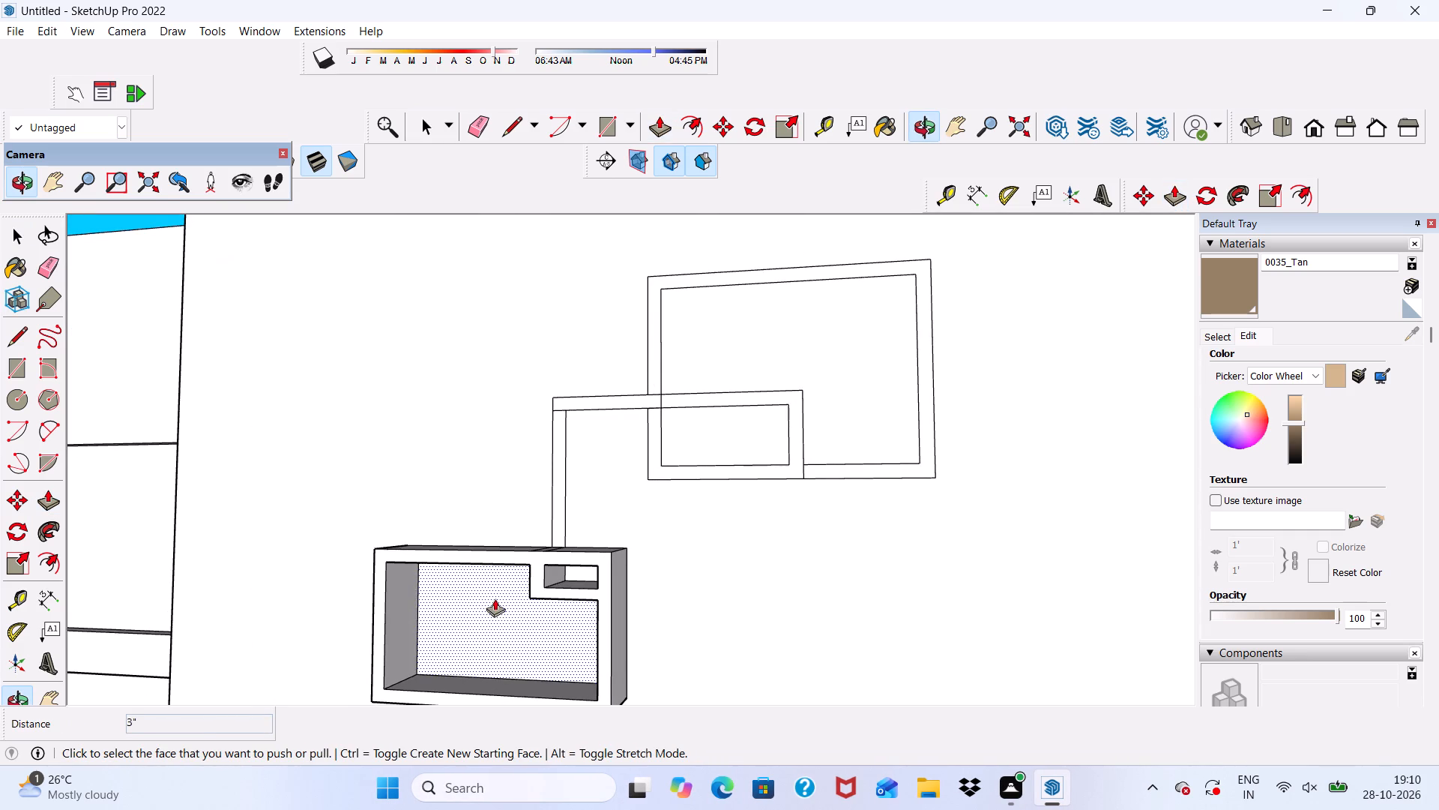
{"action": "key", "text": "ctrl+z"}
Extrude the lowest frame's band 1" out from the parapet wall with Push/Pull.
{"action": "scroll", "coordinate": [612, 547], "scroll_direction": "up", "scroll_amount": 6}
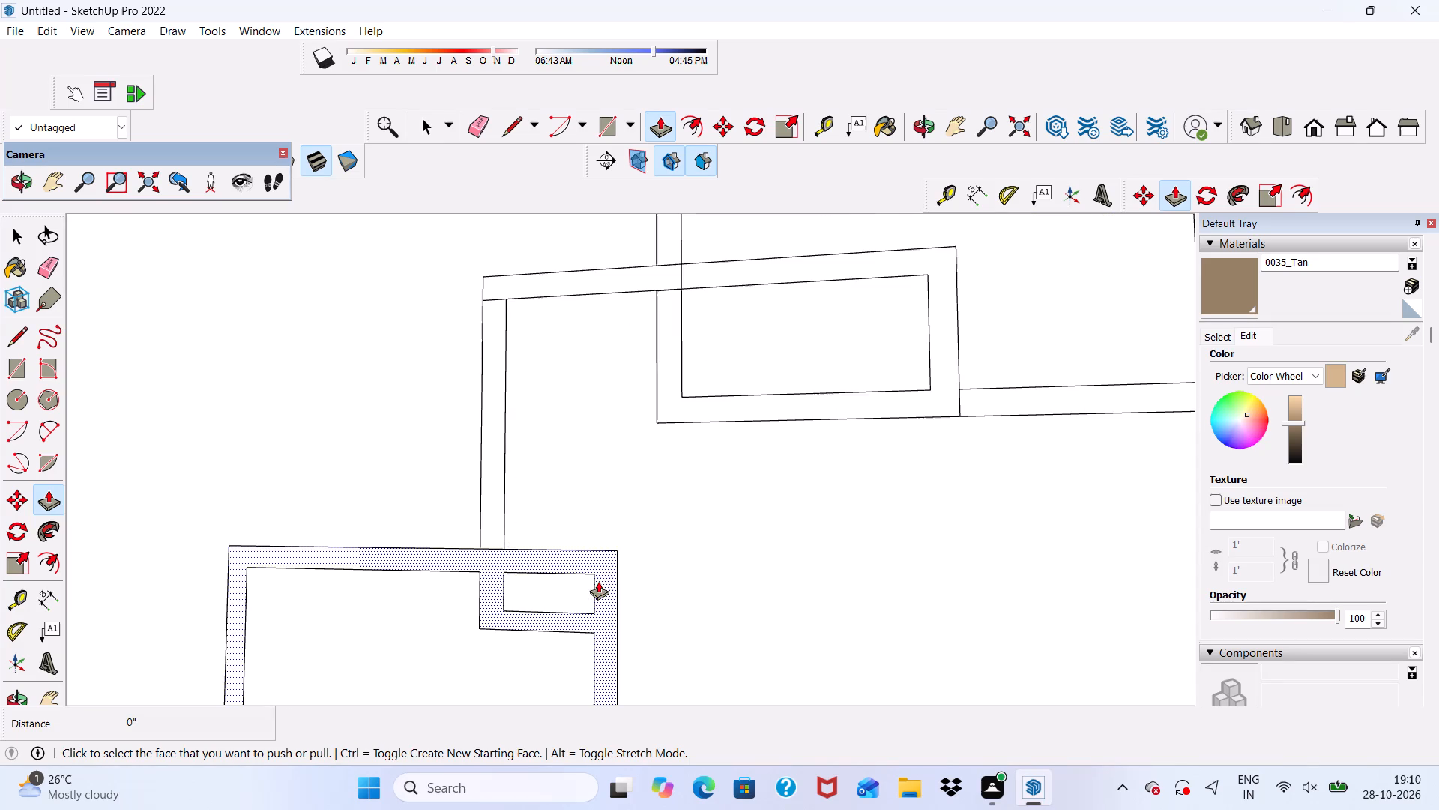
{"action": "left_click", "coordinate": [598, 581]}
{"action": "key", "text": "1"}
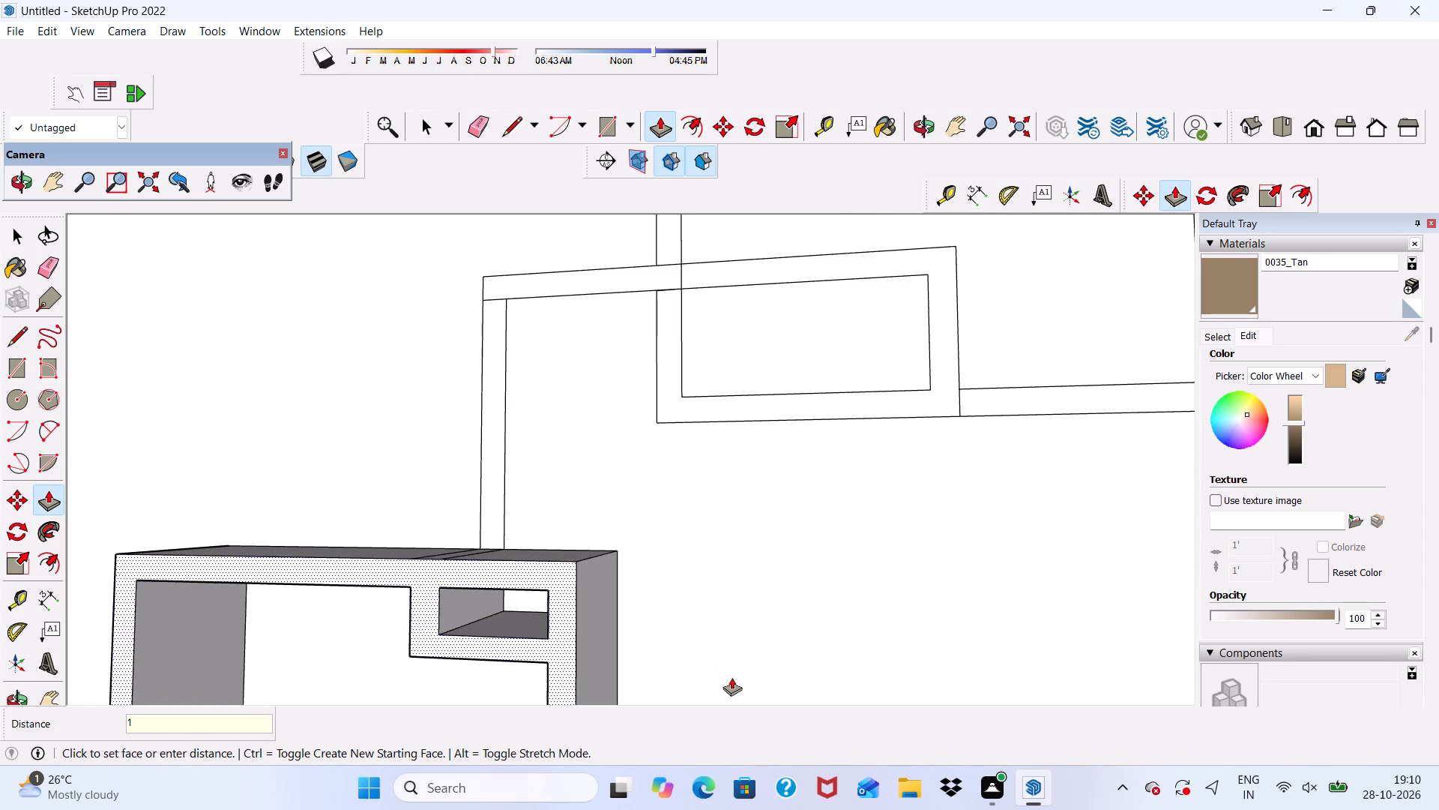
{"action": "key", "text": "shift+quotedbl"}
{"action": "key", "text": "Return"}
{"action": "scroll", "coordinate": [785, 520], "scroll_direction": "down", "scroll_amount": 2}
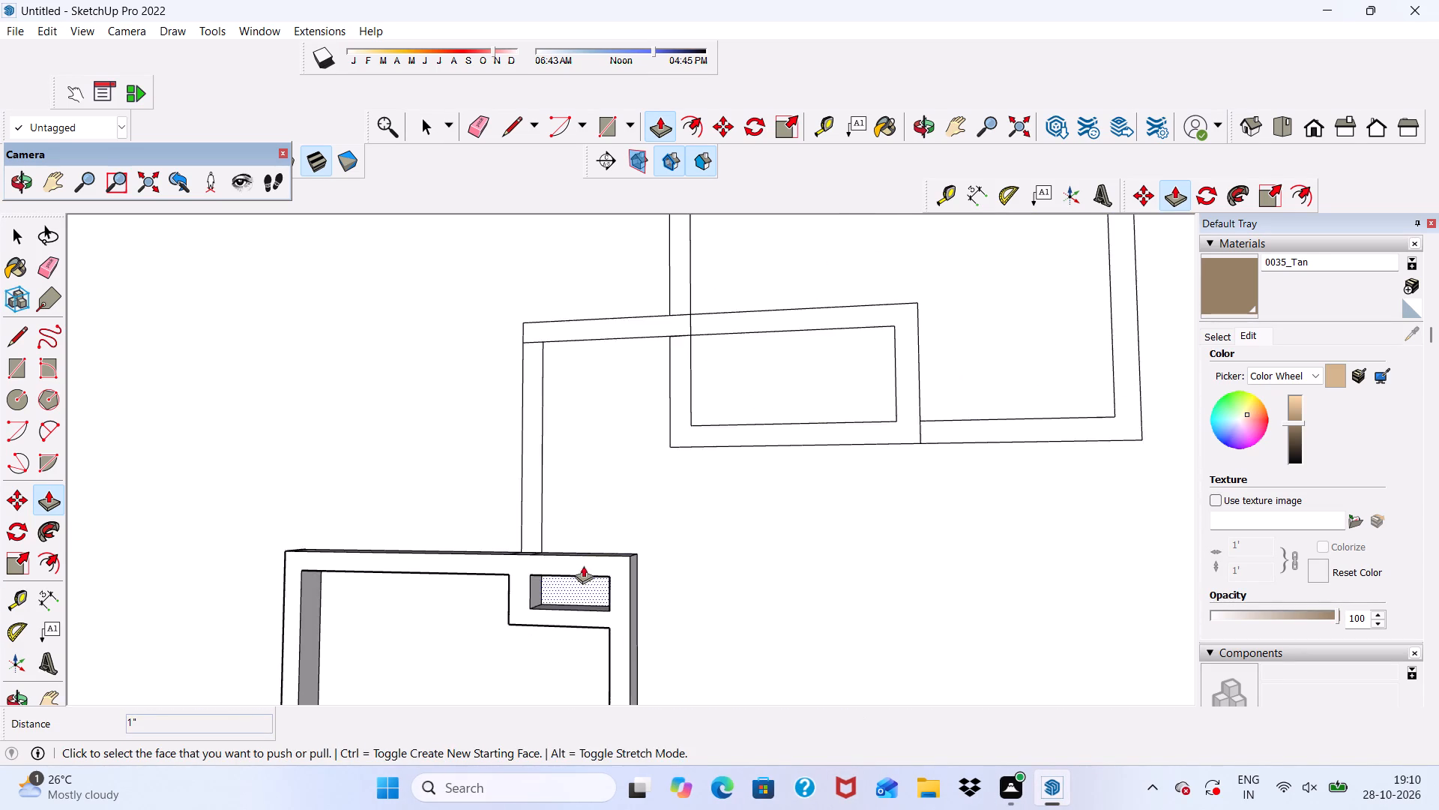
Extrude the middle frame's left band and upper-left top band 1", flush with the lowest frame's front face.
{"action": "middle_click_drag", "start_coordinate": [581, 571], "coordinate": [489, 637]}
{"action": "scroll", "coordinate": [545, 465], "scroll_direction": "up", "scroll_amount": 5}
{"action": "left_click", "coordinate": [546, 464]}
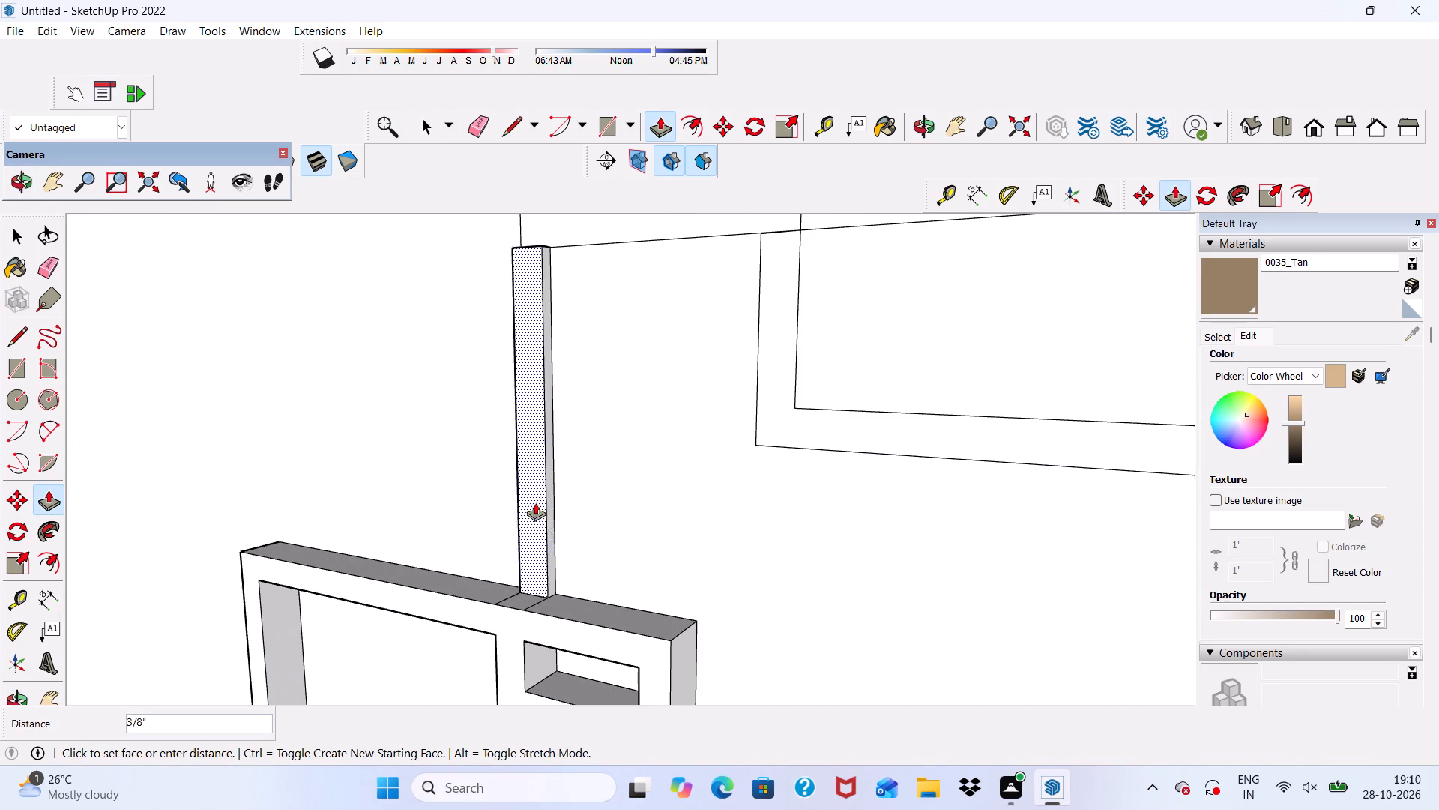
{"action": "left_click", "coordinate": [523, 615]}
{"action": "scroll", "coordinate": [488, 598], "scroll_direction": "down", "scroll_amount": 6}
{"action": "scroll", "coordinate": [593, 353], "scroll_direction": "up", "scroll_amount": 4}
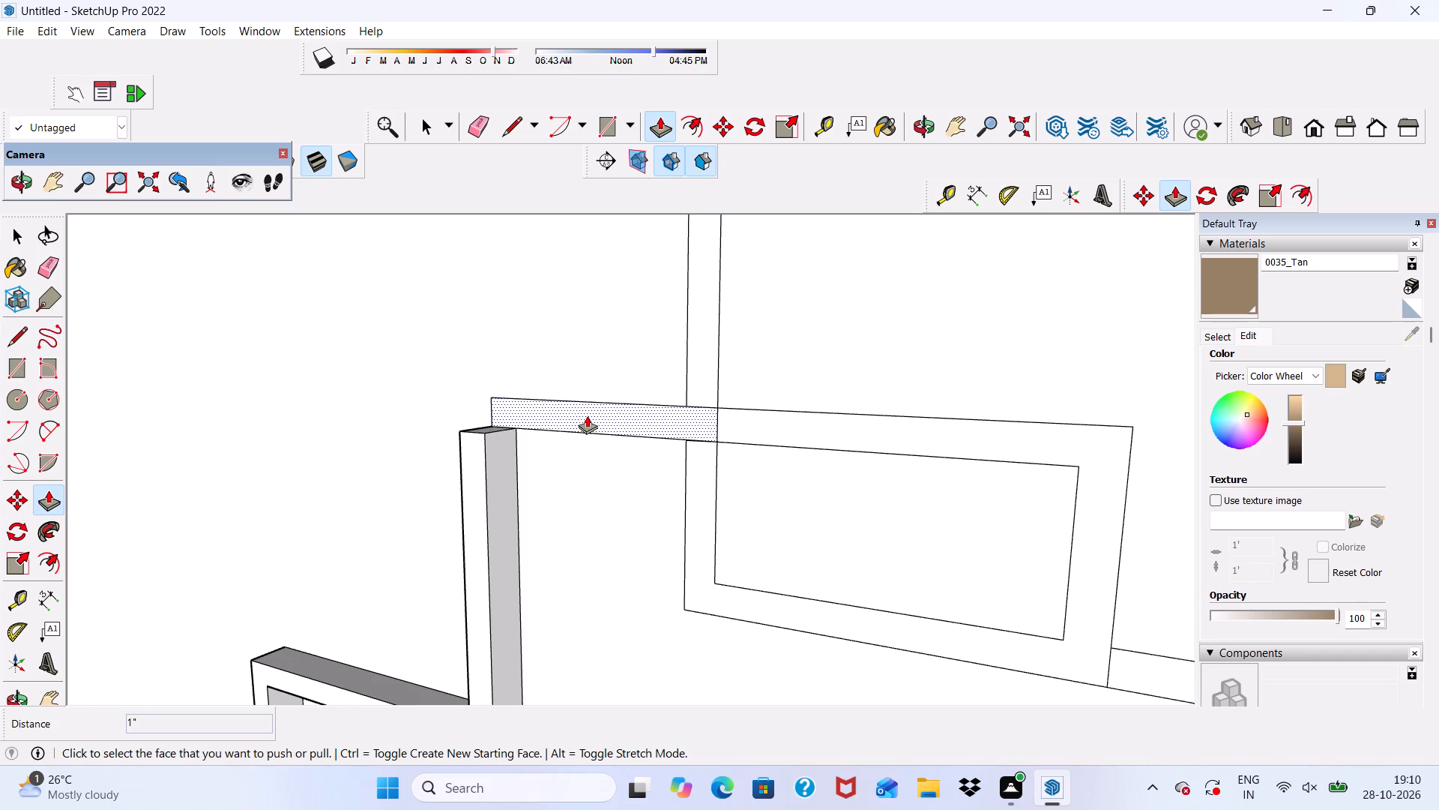
{"action": "left_click", "coordinate": [587, 415]}
{"action": "left_click", "coordinate": [471, 453]}
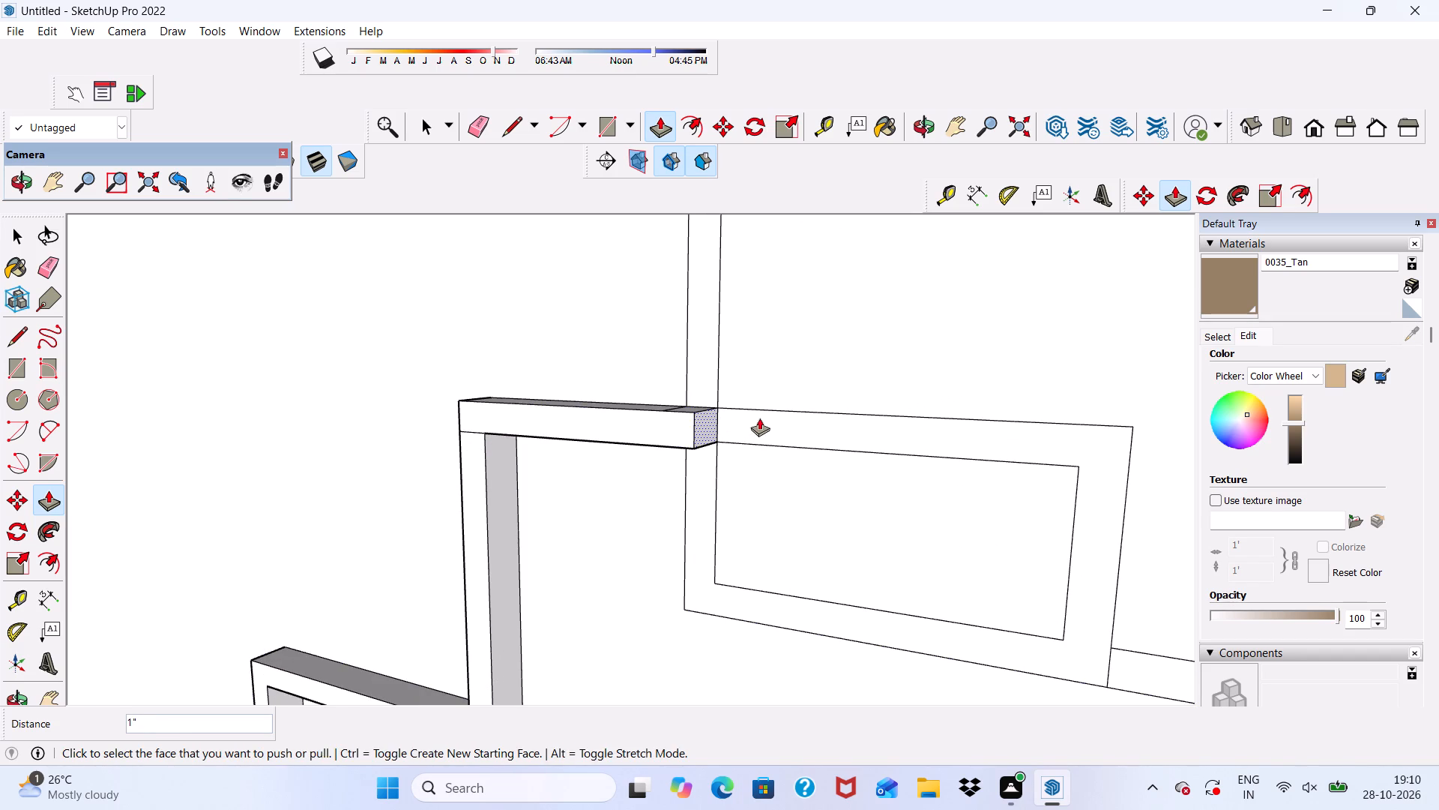
Extrude the rest of the middle frame and the largest frame 1", flush with the bands already raised.
{"action": "left_click", "coordinate": [759, 418]}
{"action": "left_click", "coordinate": [694, 421]}
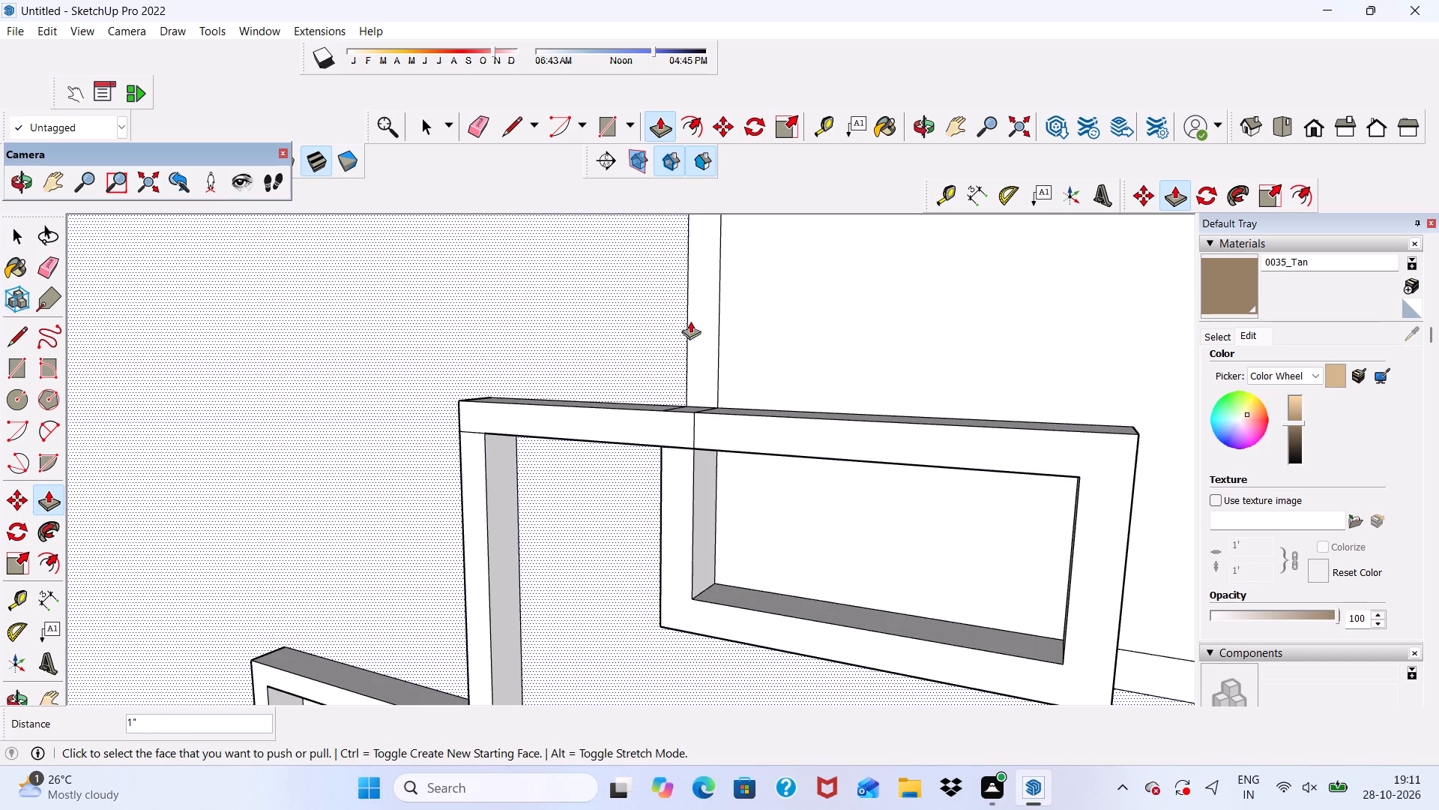
{"action": "left_click", "coordinate": [694, 318]}
{"action": "left_click", "coordinate": [693, 420]}
Erase the dividing edges on the middle frame's front where it crosses the largest frame and at its upper-left corner.
{"action": "scroll", "coordinate": [673, 388], "scroll_direction": "down", "scroll_amount": 3}
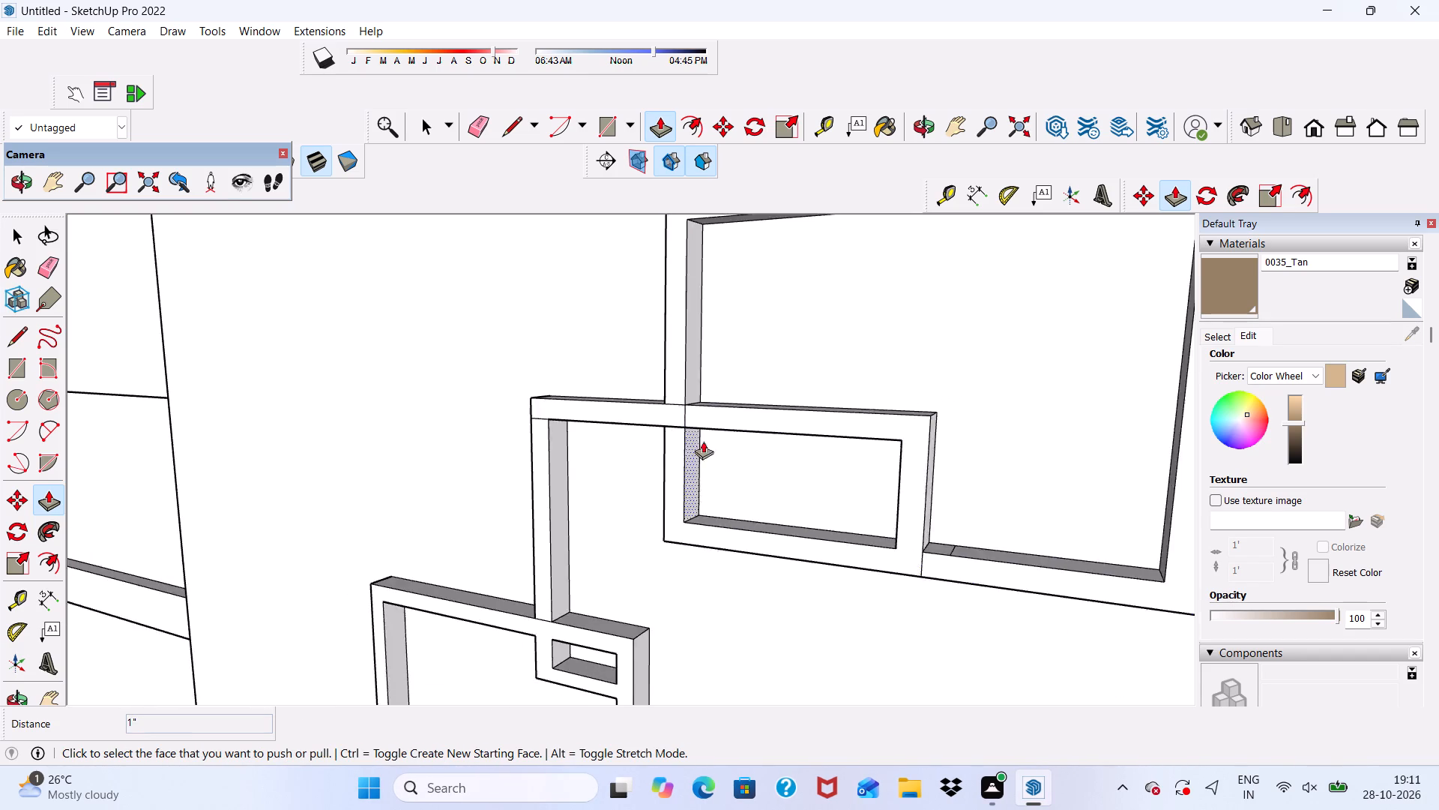
{"action": "scroll", "coordinate": [703, 441], "scroll_direction": "down", "scroll_amount": 7}
{"action": "middle_click_drag", "start_coordinate": [710, 491], "coordinate": [749, 472]}
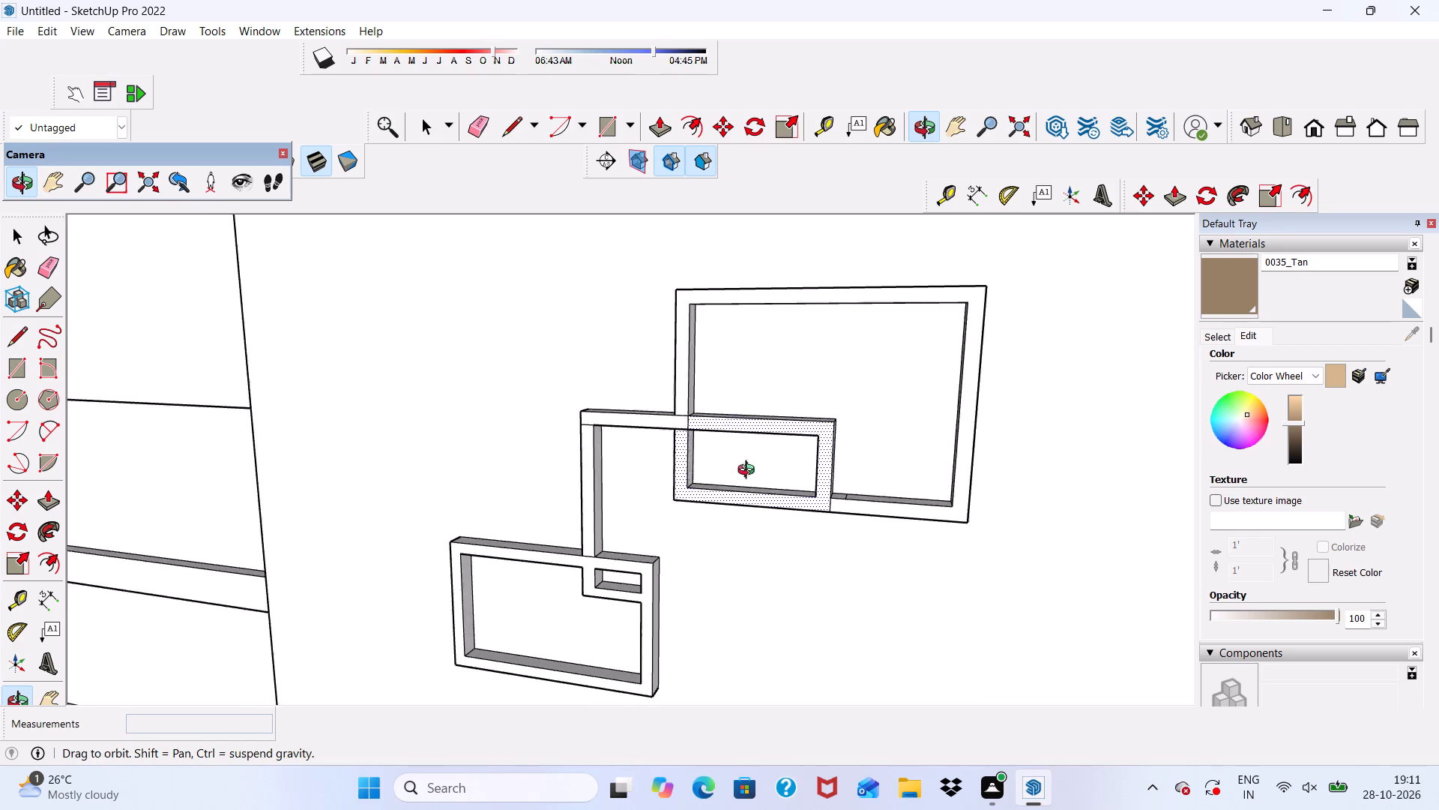
{"action": "middle_click_drag", "start_coordinate": [749, 472], "coordinate": [753, 478]}
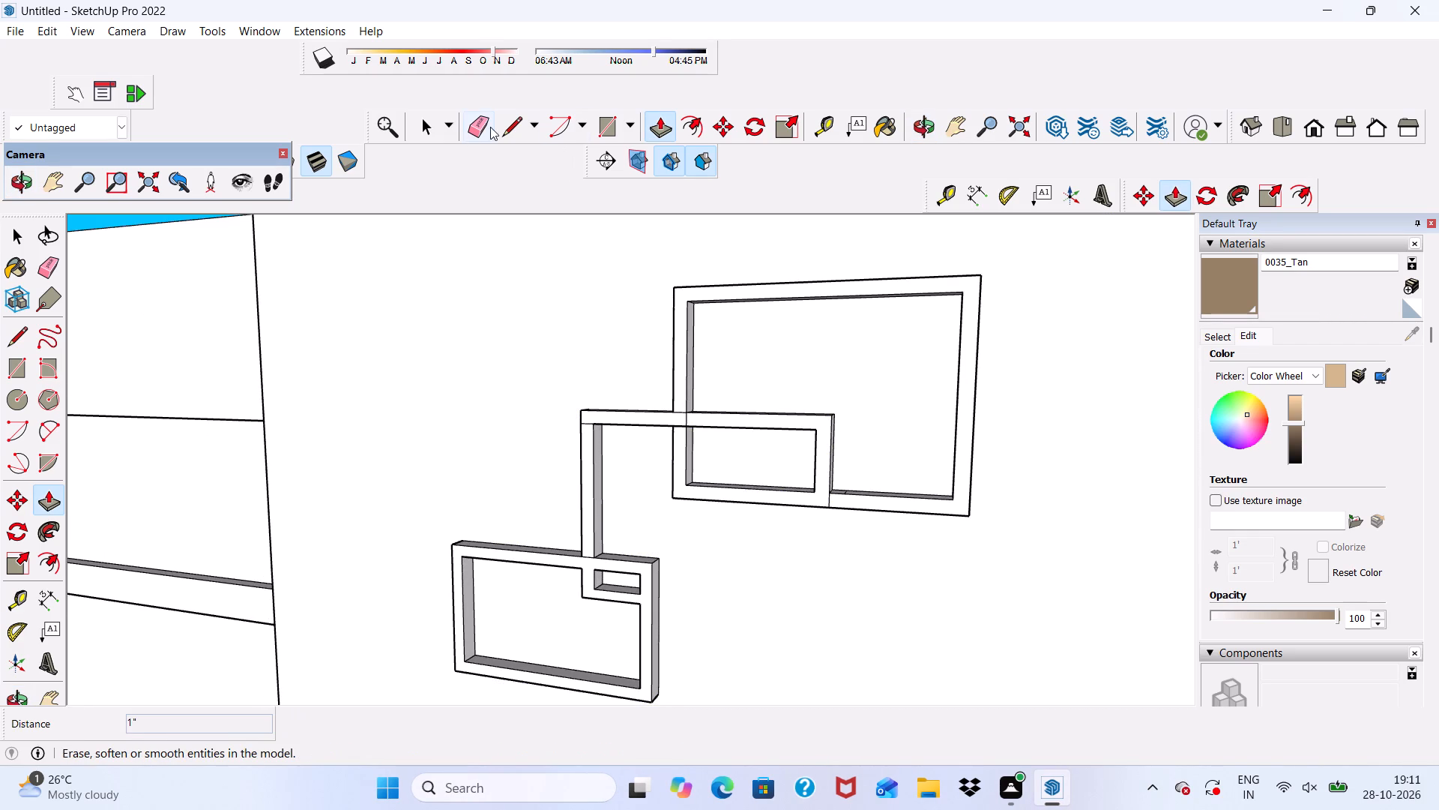
{"action": "left_click", "coordinate": [474, 124]}
{"action": "scroll", "coordinate": [605, 415], "scroll_direction": "up", "scroll_amount": 11}
{"action": "left_click_drag", "start_coordinate": [718, 393], "coordinate": [719, 393]}
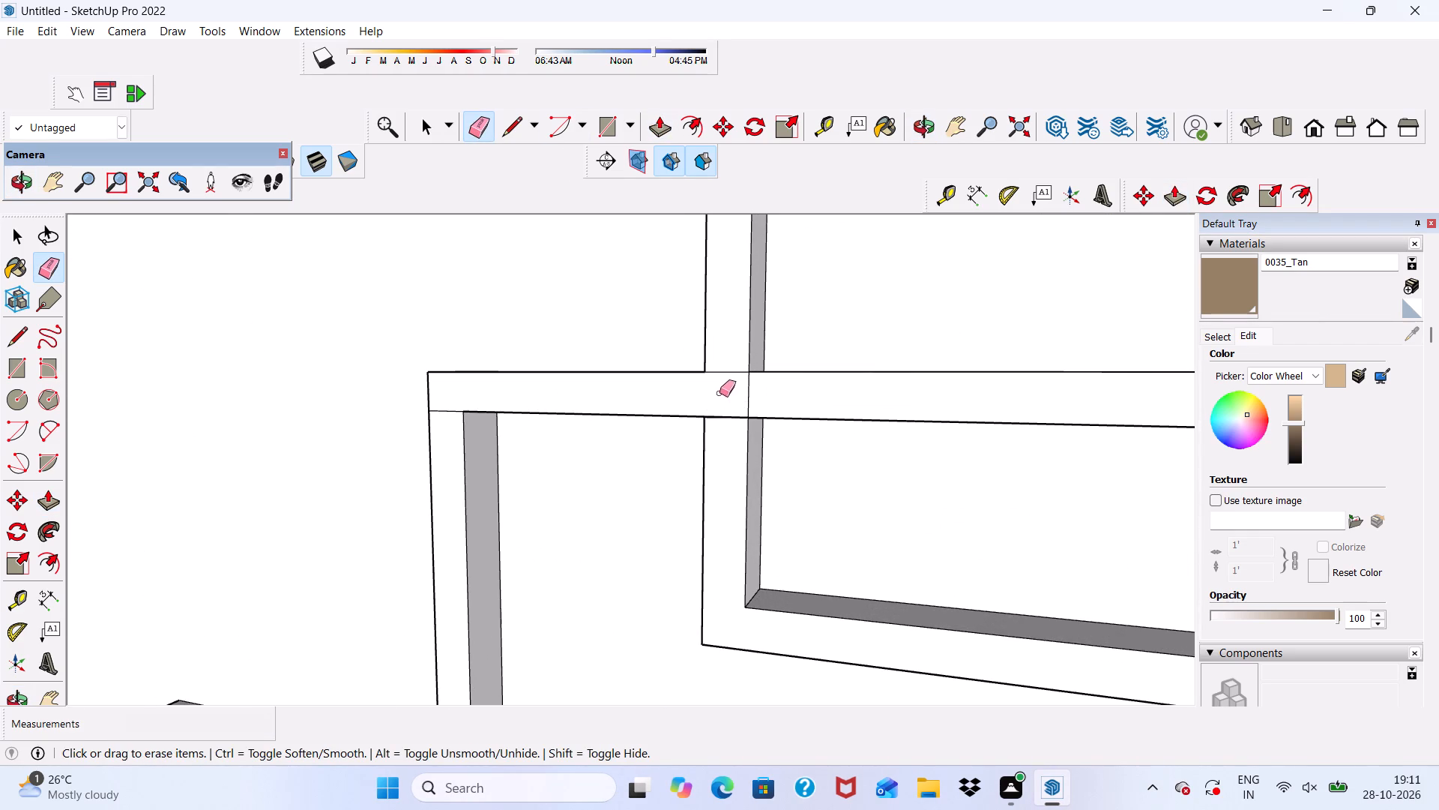
{"action": "left_click_drag", "start_coordinate": [719, 393], "coordinate": [758, 393]}
{"action": "middle_click_drag", "start_coordinate": [776, 395], "coordinate": [984, 522]}
{"action": "scroll", "coordinate": [574, 502], "scroll_direction": "up", "scroll_amount": 2}
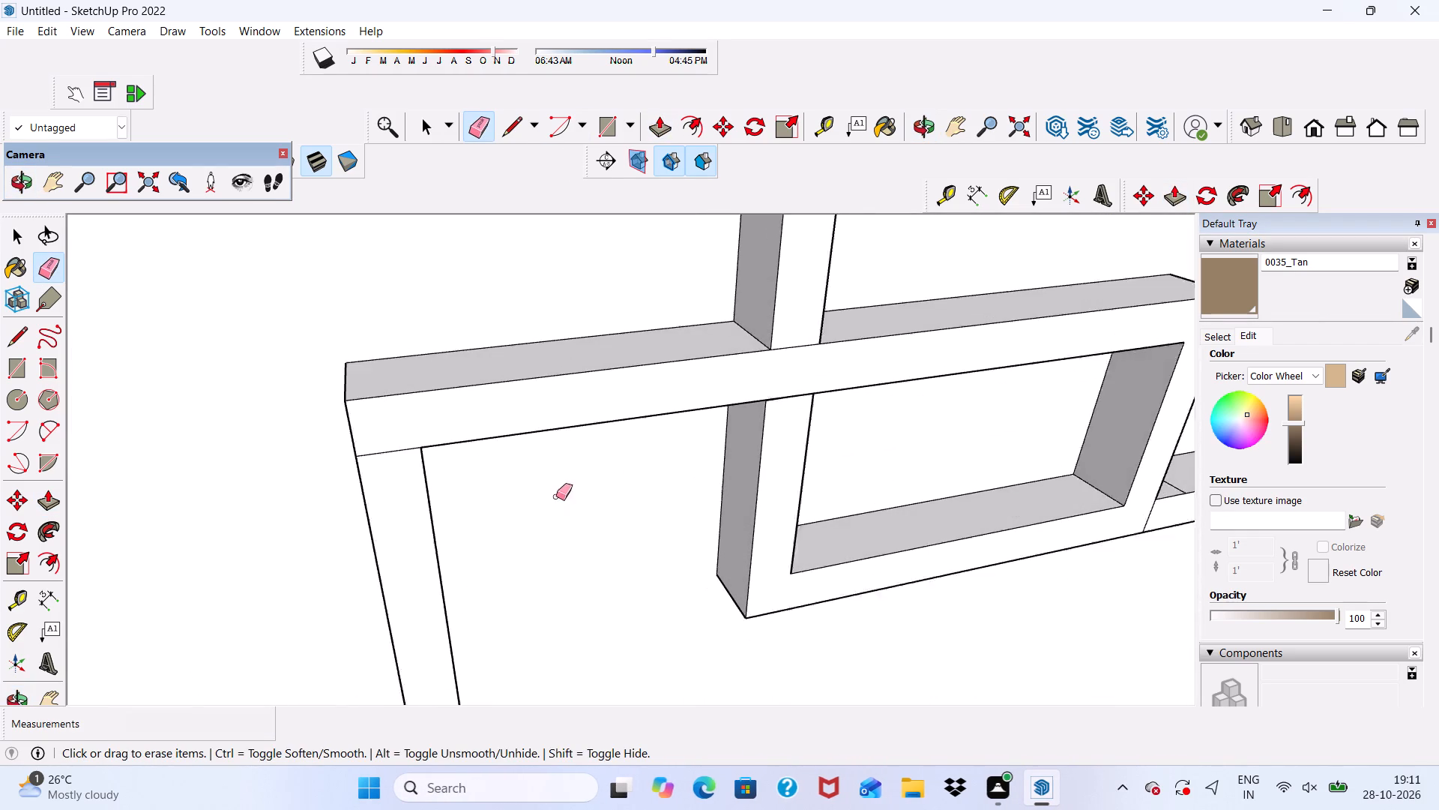
{"action": "scroll", "coordinate": [556, 496], "scroll_direction": "up", "scroll_amount": 1}
{"action": "left_click_drag", "start_coordinate": [346, 431], "coordinate": [352, 480]}
{"action": "scroll", "coordinate": [332, 401], "scroll_direction": "down", "scroll_amount": 9}
Erase the short edge across the upper side of the largest frame's bottom band, beside the middle frame.
{"action": "middle_click_drag", "start_coordinate": [777, 520], "coordinate": [543, 478]}
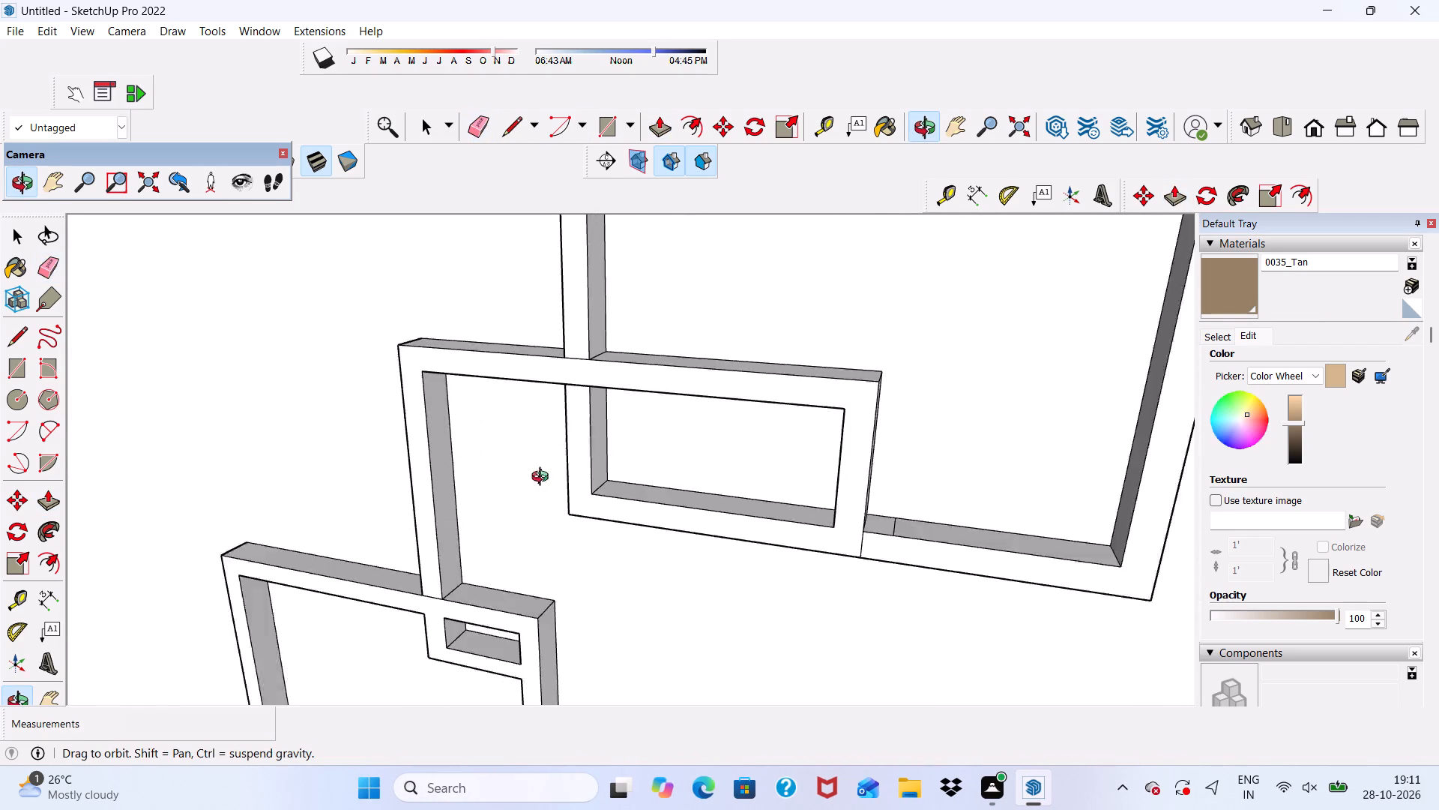
{"action": "middle_click_drag", "start_coordinate": [543, 478], "coordinate": [520, 488]}
{"action": "scroll", "coordinate": [768, 529], "scroll_direction": "up", "scroll_amount": 7}
{"action": "left_click_drag", "start_coordinate": [925, 556], "coordinate": [943, 583]}
{"action": "scroll", "coordinate": [866, 484], "scroll_direction": "down", "scroll_amount": 5}
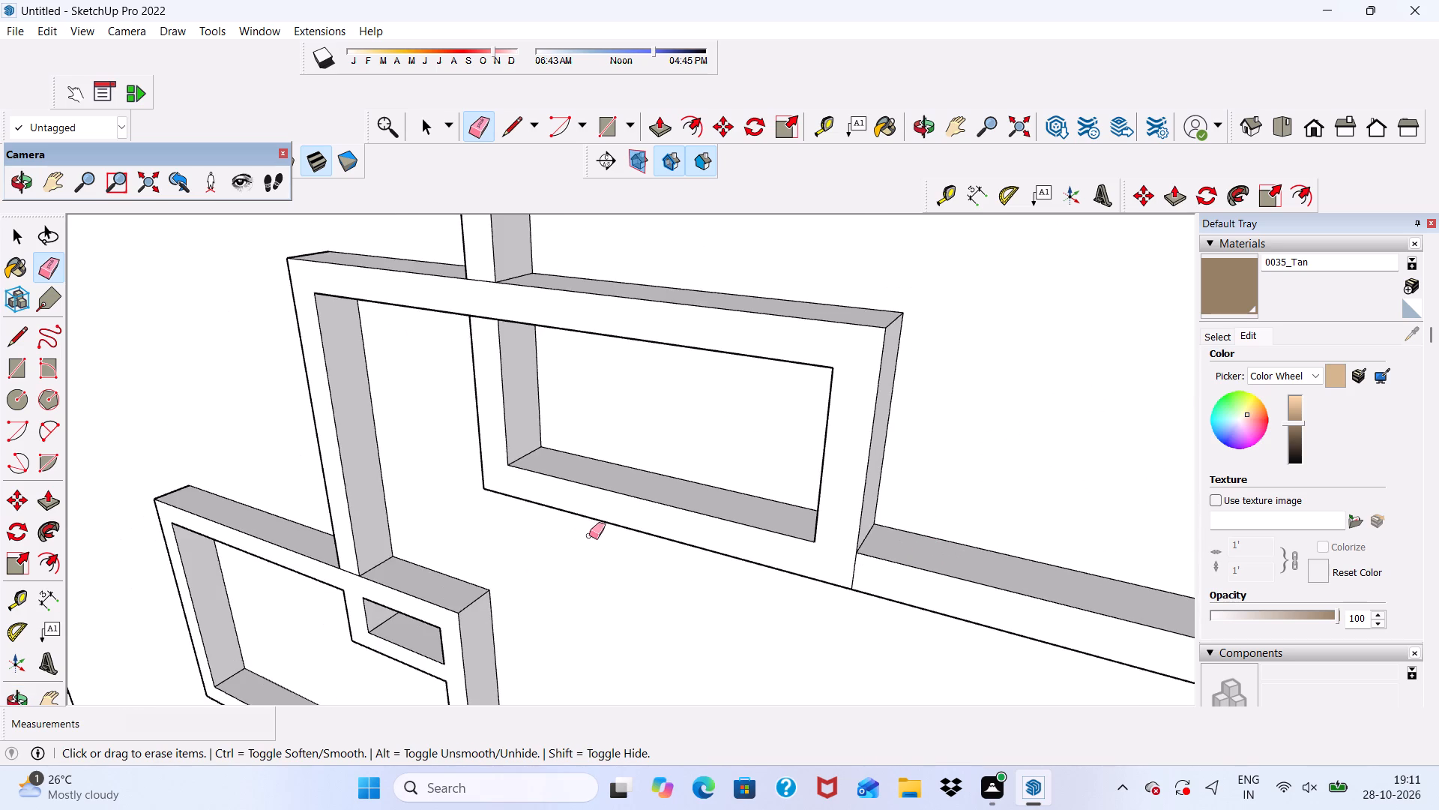
Examine the raised frame pattern on the balcony parapet up close, from several angles and against the surrounding facade.
{"action": "middle_click_drag", "start_coordinate": [590, 535], "coordinate": [851, 334]}
{"action": "scroll", "coordinate": [845, 247], "scroll_direction": "down", "scroll_amount": 9}
{"action": "middle_click_drag", "start_coordinate": [755, 482], "coordinate": [717, 622]}
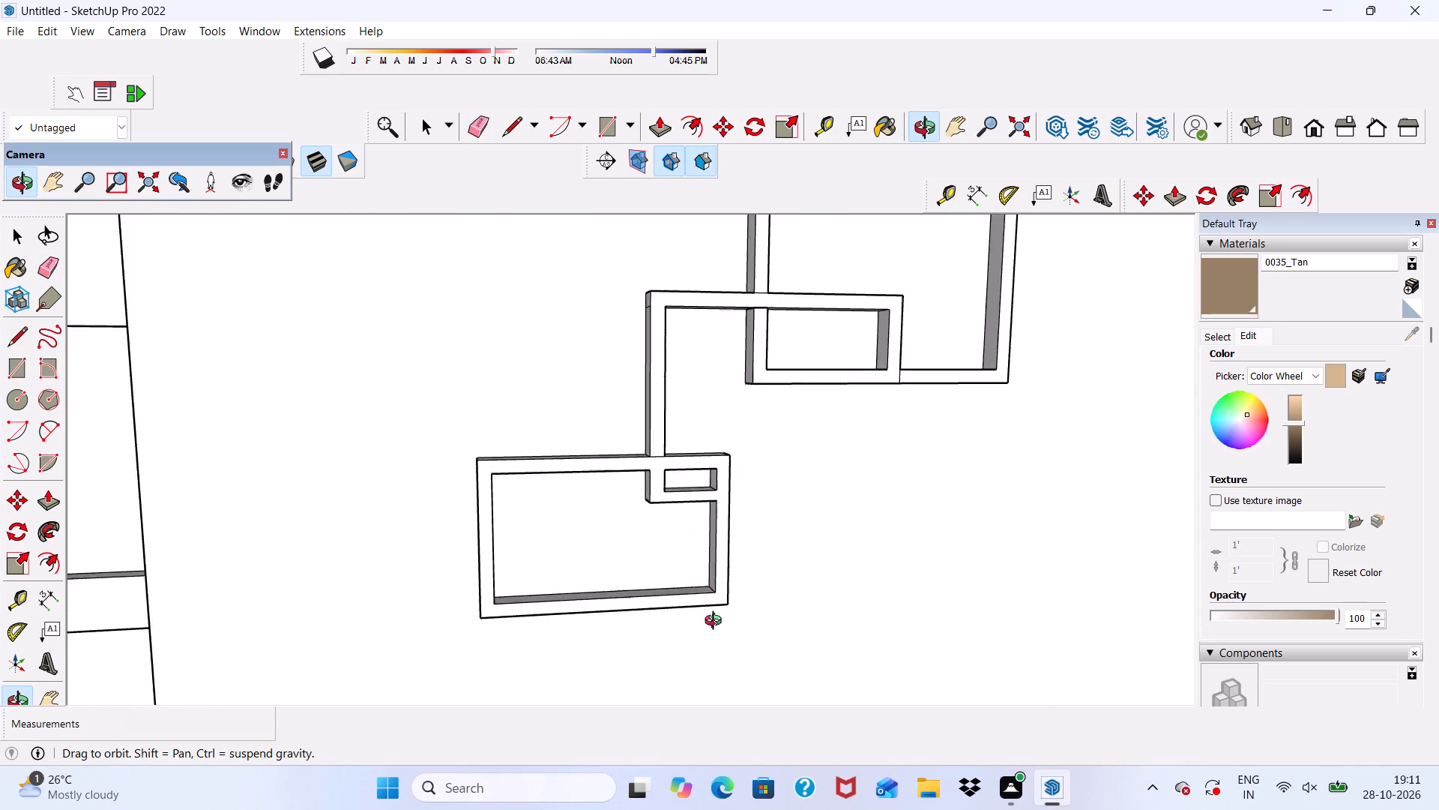
{"action": "middle_click_drag", "start_coordinate": [717, 622], "coordinate": [660, 483]}
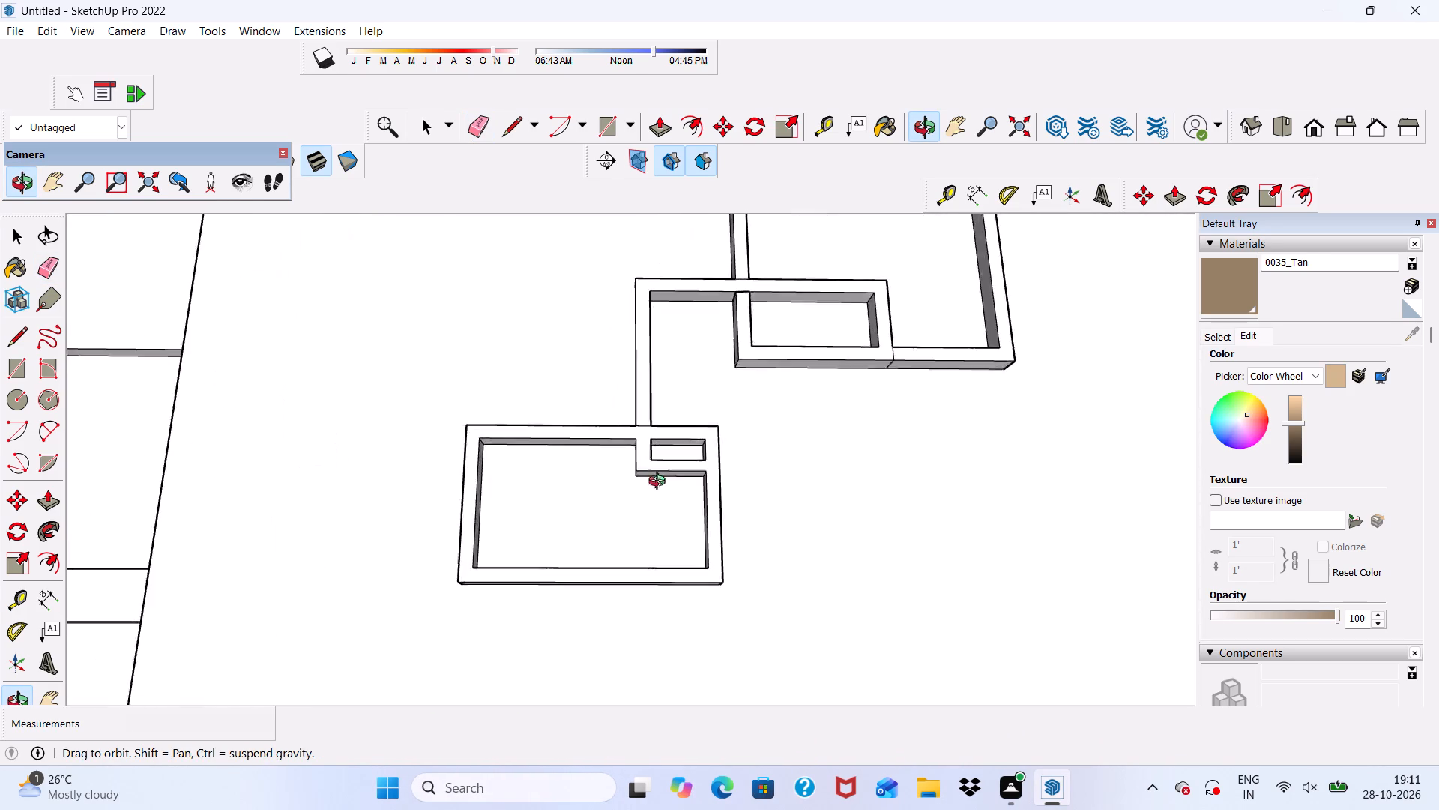
{"action": "middle_click_drag", "start_coordinate": [660, 483], "coordinate": [666, 535]}
{"action": "scroll", "coordinate": [682, 524], "scroll_direction": "down", "scroll_amount": 5}
{"action": "key", "text": "space"}
{"action": "scroll", "coordinate": [848, 442], "scroll_direction": "down", "scroll_amount": 4}
{"action": "middle_click_drag", "start_coordinate": [885, 489], "coordinate": [887, 550]}
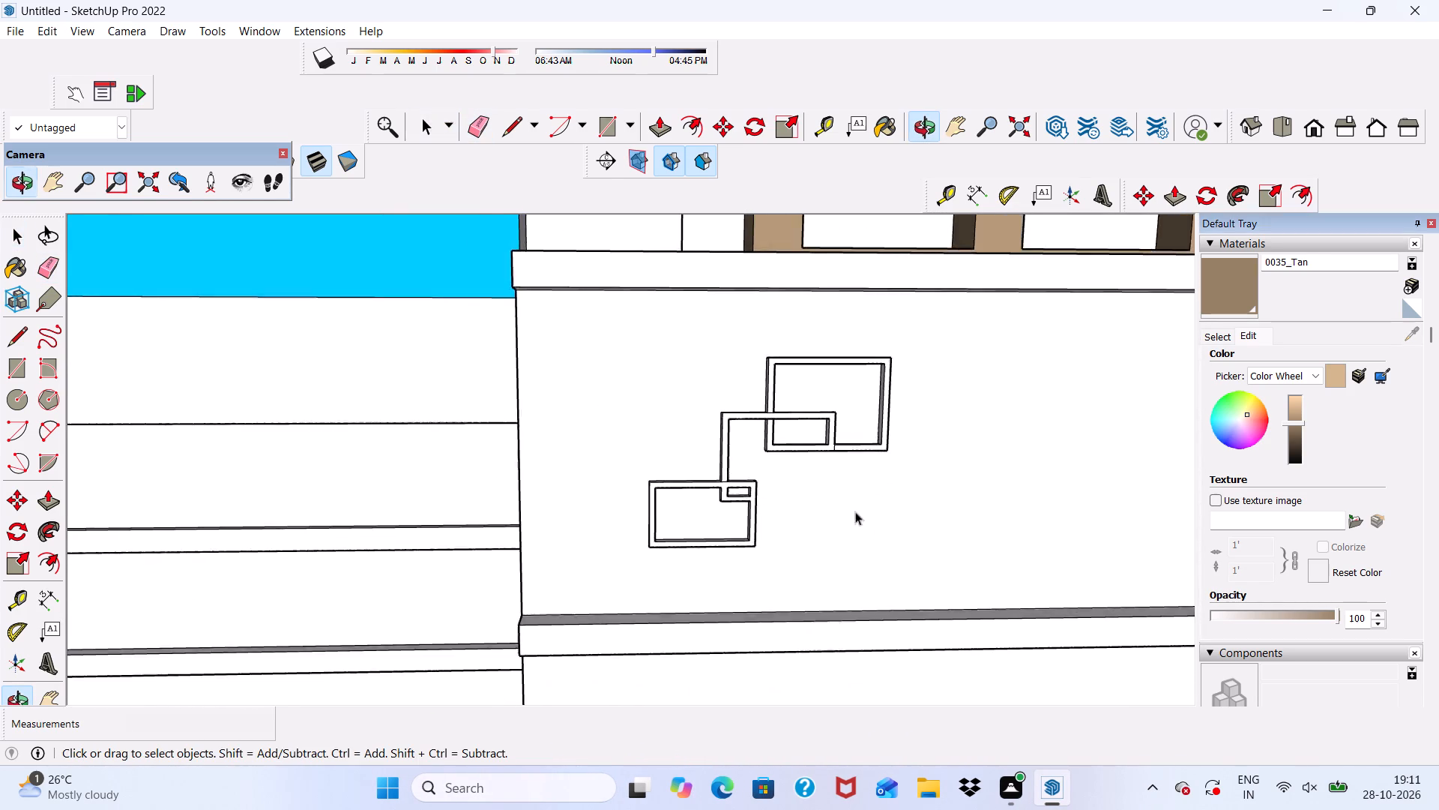
{"action": "scroll", "coordinate": [855, 511], "scroll_direction": "up", "scroll_amount": 1}
{"action": "scroll", "coordinate": [690, 450], "scroll_direction": "down", "scroll_amount": 6}
{"action": "middle_click_drag", "start_coordinate": [682, 560], "coordinate": [681, 574]}
{"action": "scroll", "coordinate": [807, 565], "scroll_direction": "up", "scroll_amount": 2}
{"action": "left_click", "coordinate": [817, 547]}
{"action": "scroll", "coordinate": [609, 507], "scroll_direction": "down", "scroll_amount": 4}
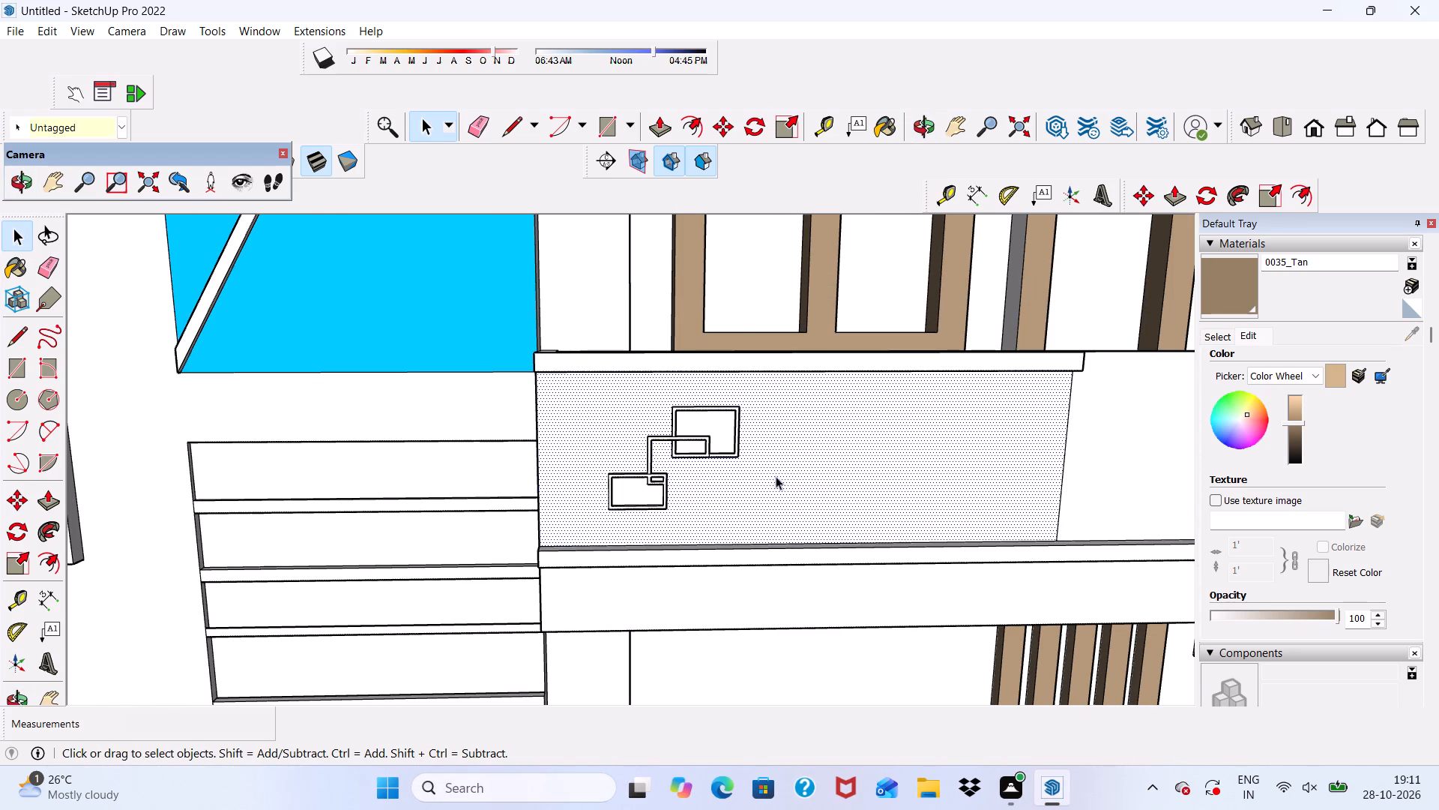
Show the In Model material collection in place of the named colours.
{"action": "left_click", "coordinate": [1219, 343]}
{"action": "scroll", "coordinate": [1329, 519], "scroll_direction": "down", "scroll_amount": 2}
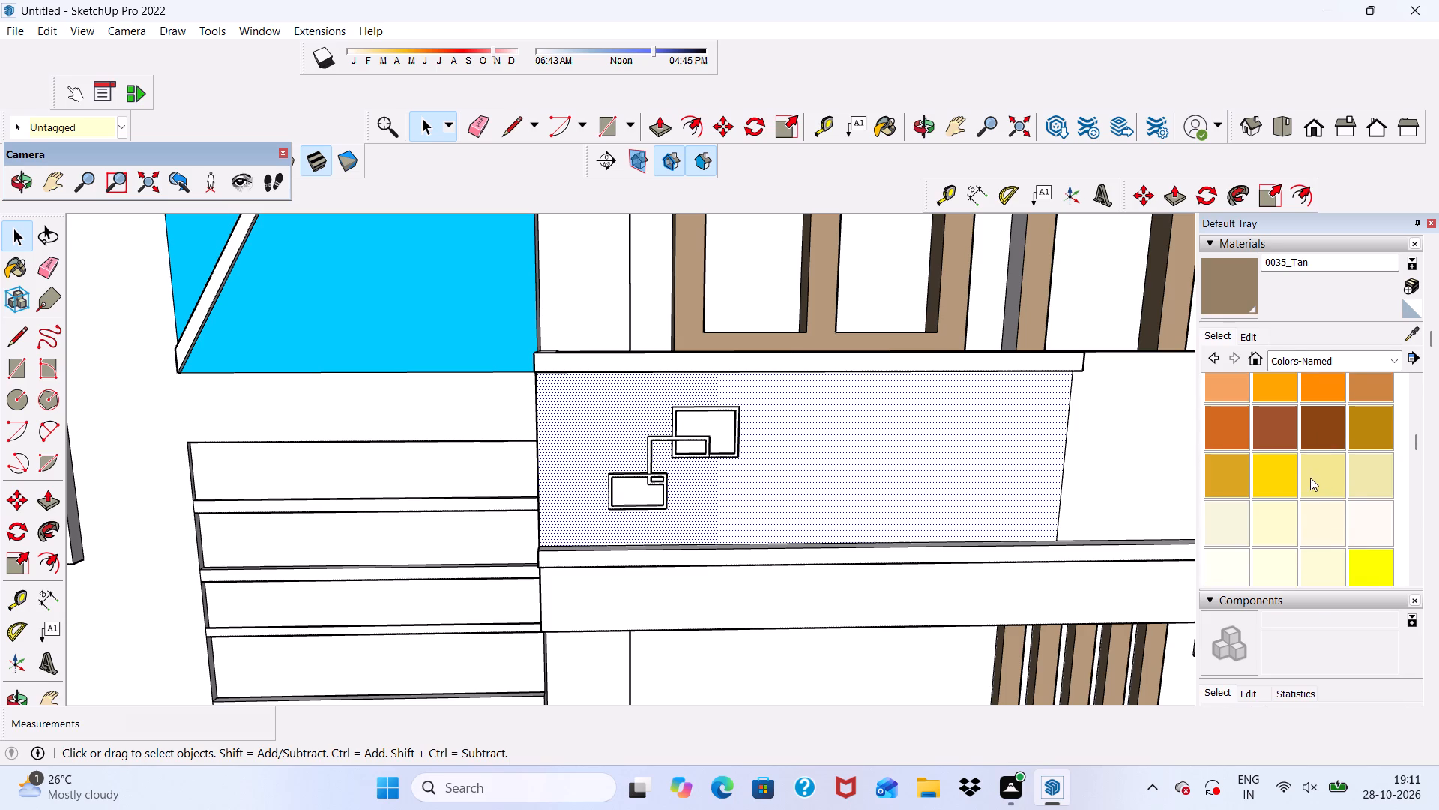
{"action": "left_click", "coordinate": [1390, 366]}
{"action": "scroll", "coordinate": [1337, 405], "scroll_direction": "up", "scroll_amount": 7}
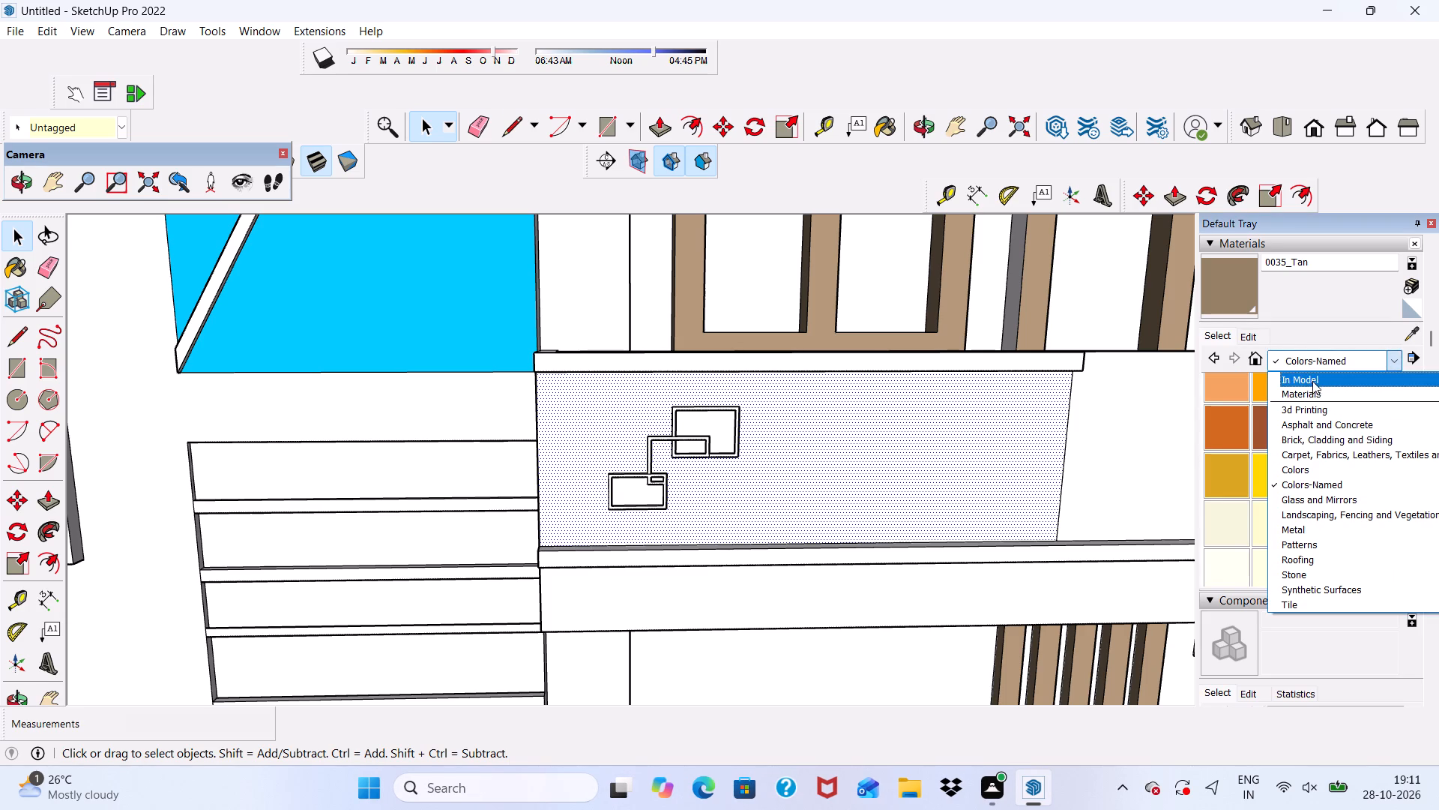
{"action": "left_click", "coordinate": [1312, 379]}
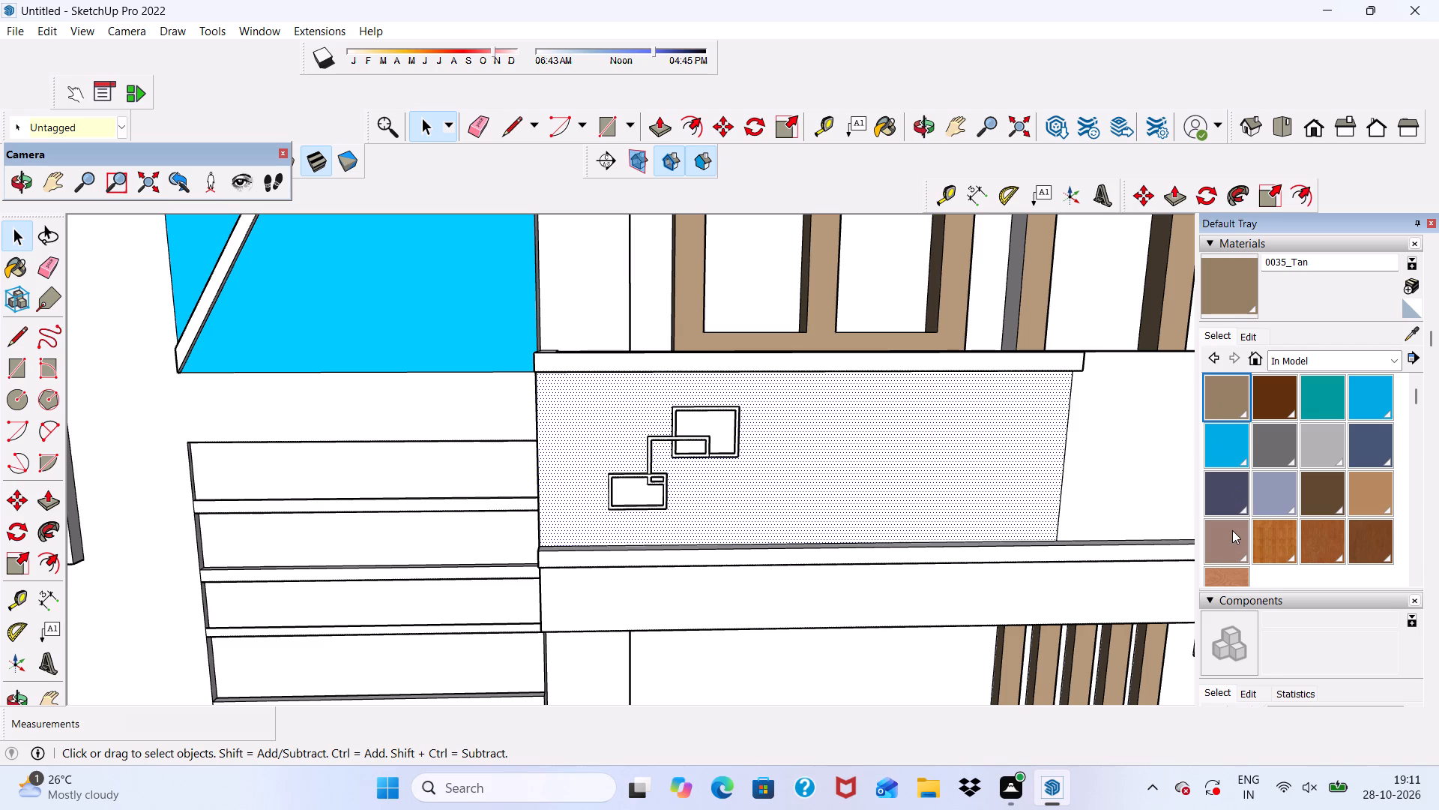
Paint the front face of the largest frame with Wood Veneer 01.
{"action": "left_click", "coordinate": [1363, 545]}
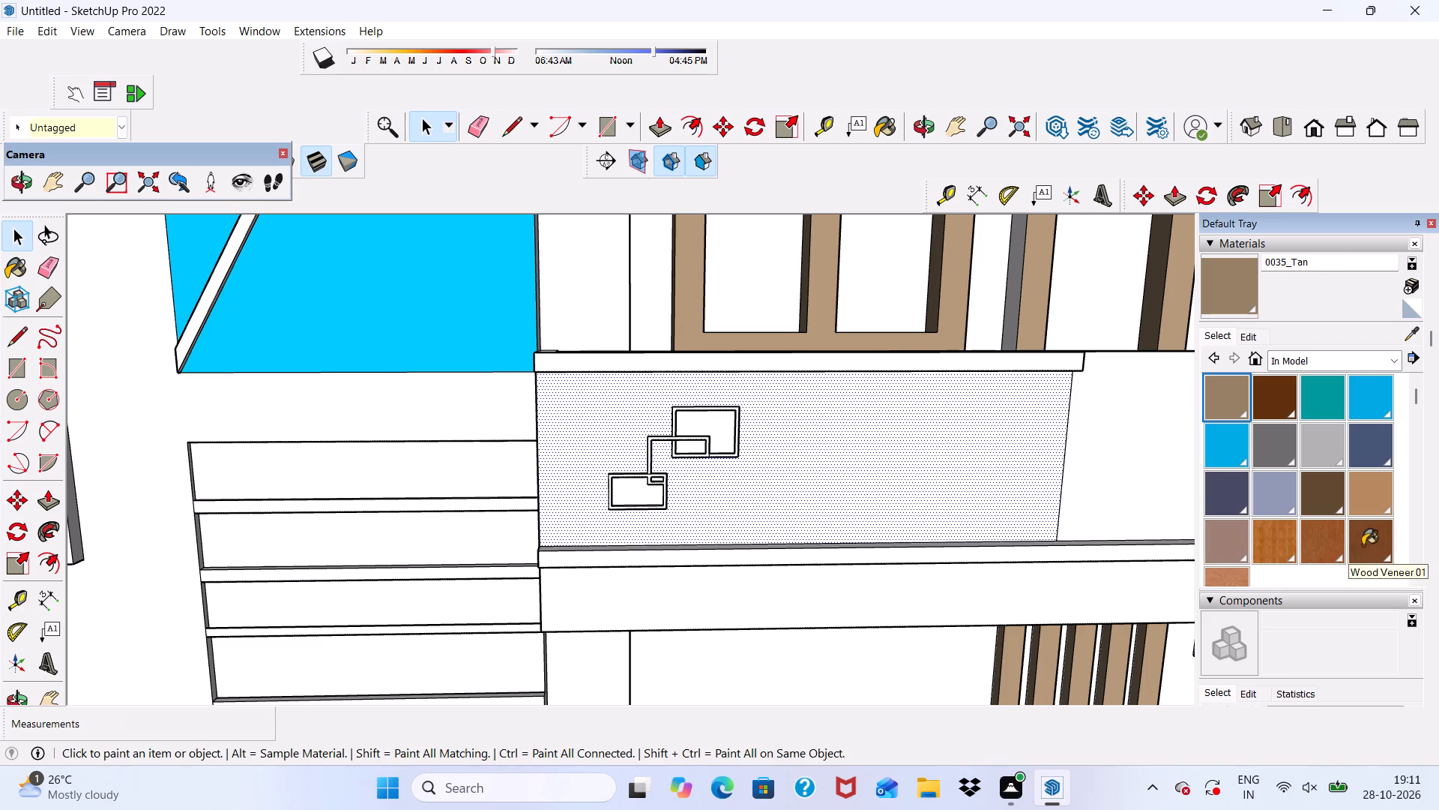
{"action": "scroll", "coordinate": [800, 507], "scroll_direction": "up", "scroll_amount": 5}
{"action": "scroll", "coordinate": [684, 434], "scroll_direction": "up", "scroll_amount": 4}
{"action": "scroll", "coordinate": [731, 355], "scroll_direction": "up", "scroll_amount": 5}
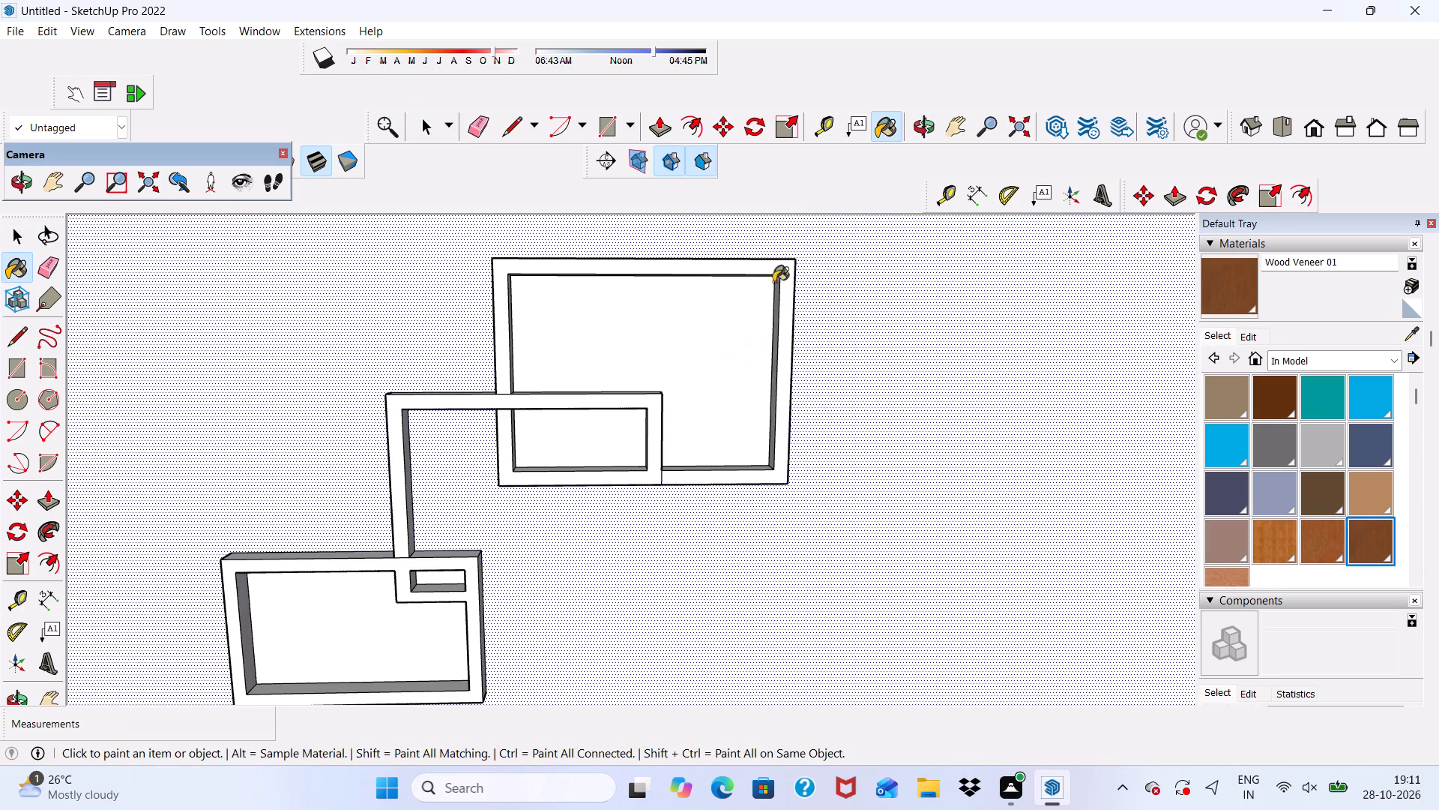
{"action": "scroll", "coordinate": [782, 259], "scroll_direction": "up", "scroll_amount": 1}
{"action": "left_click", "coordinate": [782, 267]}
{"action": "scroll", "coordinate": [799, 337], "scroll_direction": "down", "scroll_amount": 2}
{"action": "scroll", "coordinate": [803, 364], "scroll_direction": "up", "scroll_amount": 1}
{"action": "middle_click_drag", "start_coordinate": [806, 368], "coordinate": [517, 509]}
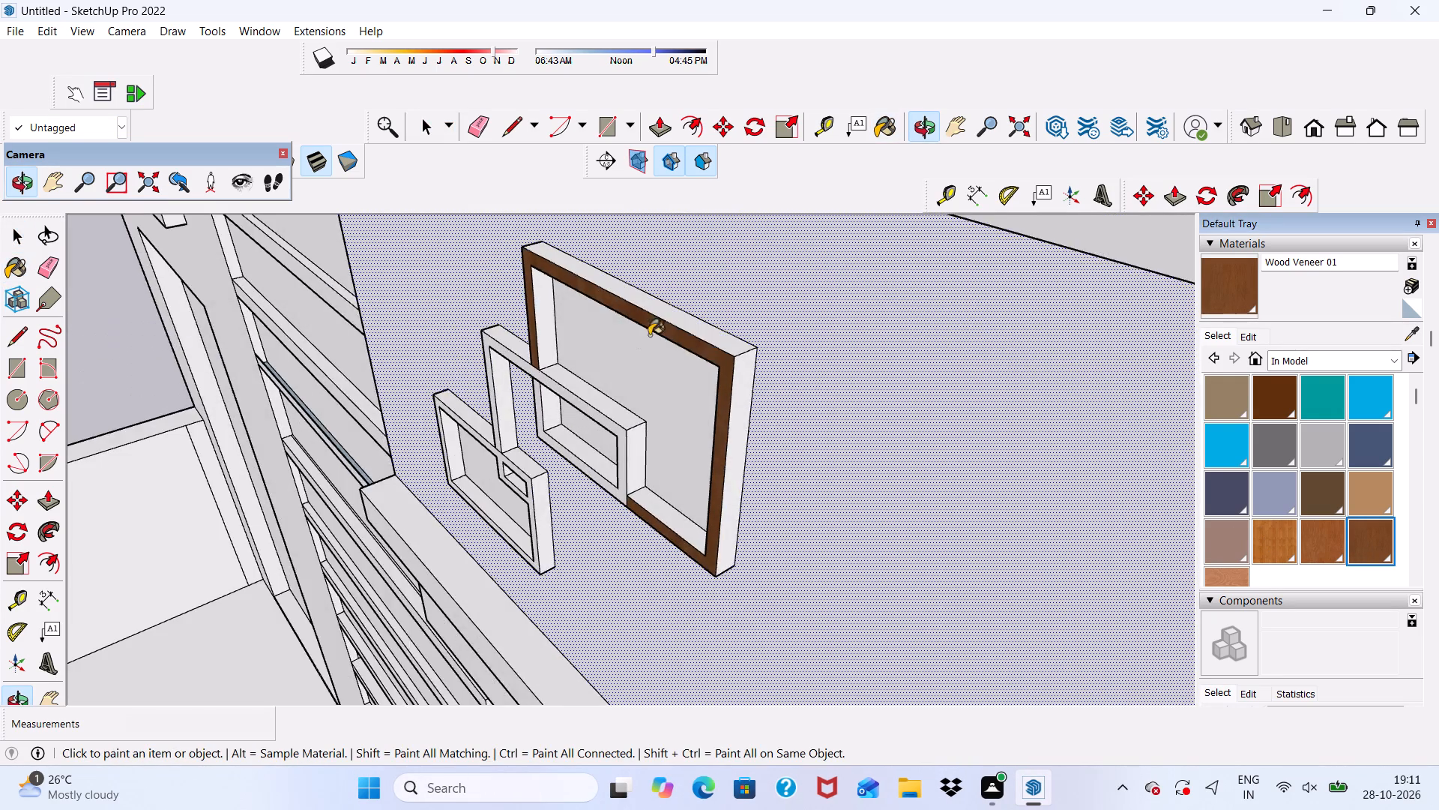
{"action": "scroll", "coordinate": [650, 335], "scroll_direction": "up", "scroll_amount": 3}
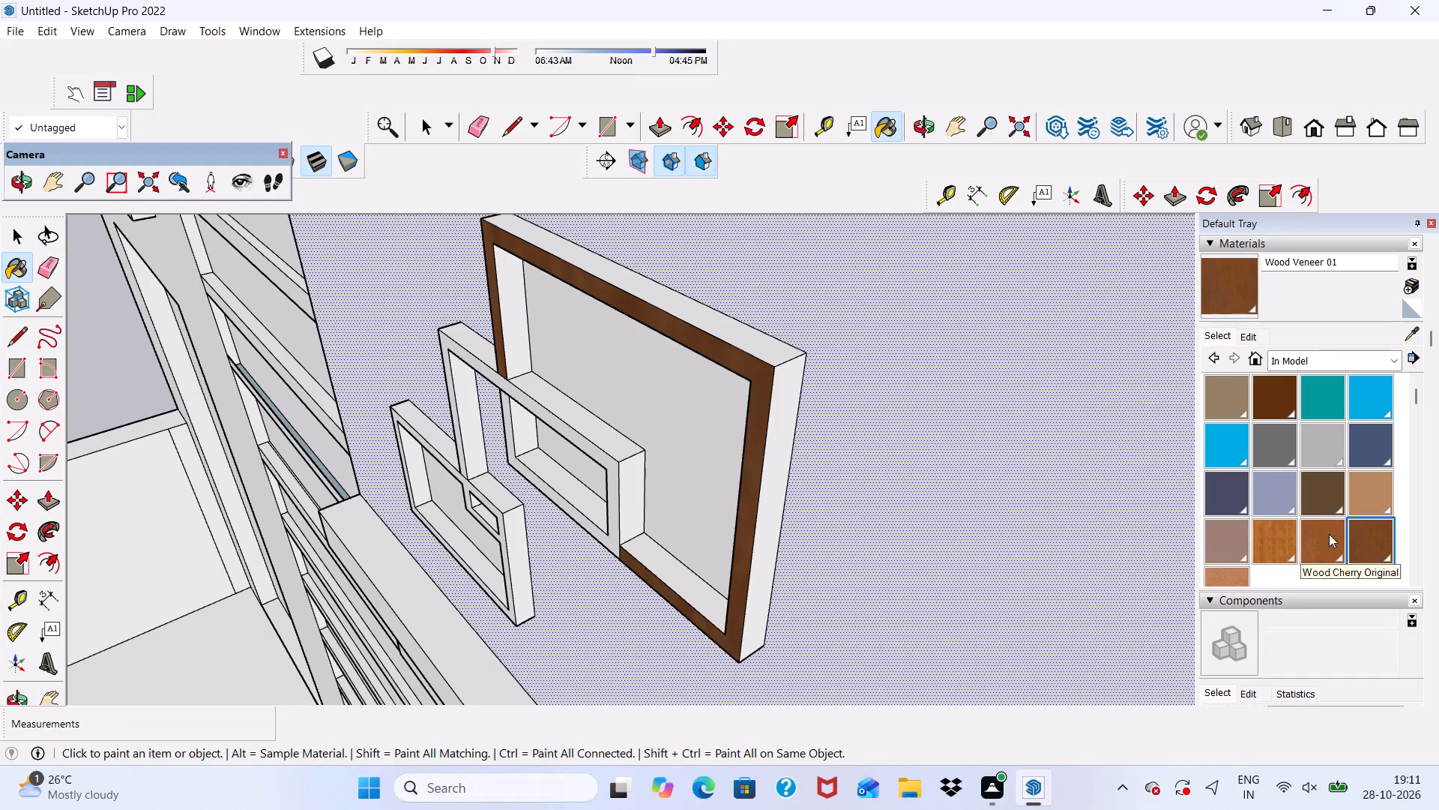
Paint the largest frame's top, front, outer right side and inner right side with Wood Cherry Original.
{"action": "left_click", "coordinate": [1326, 537]}
{"action": "scroll", "coordinate": [967, 419], "scroll_direction": "up", "scroll_amount": 6}
{"action": "left_click", "coordinate": [661, 357]}
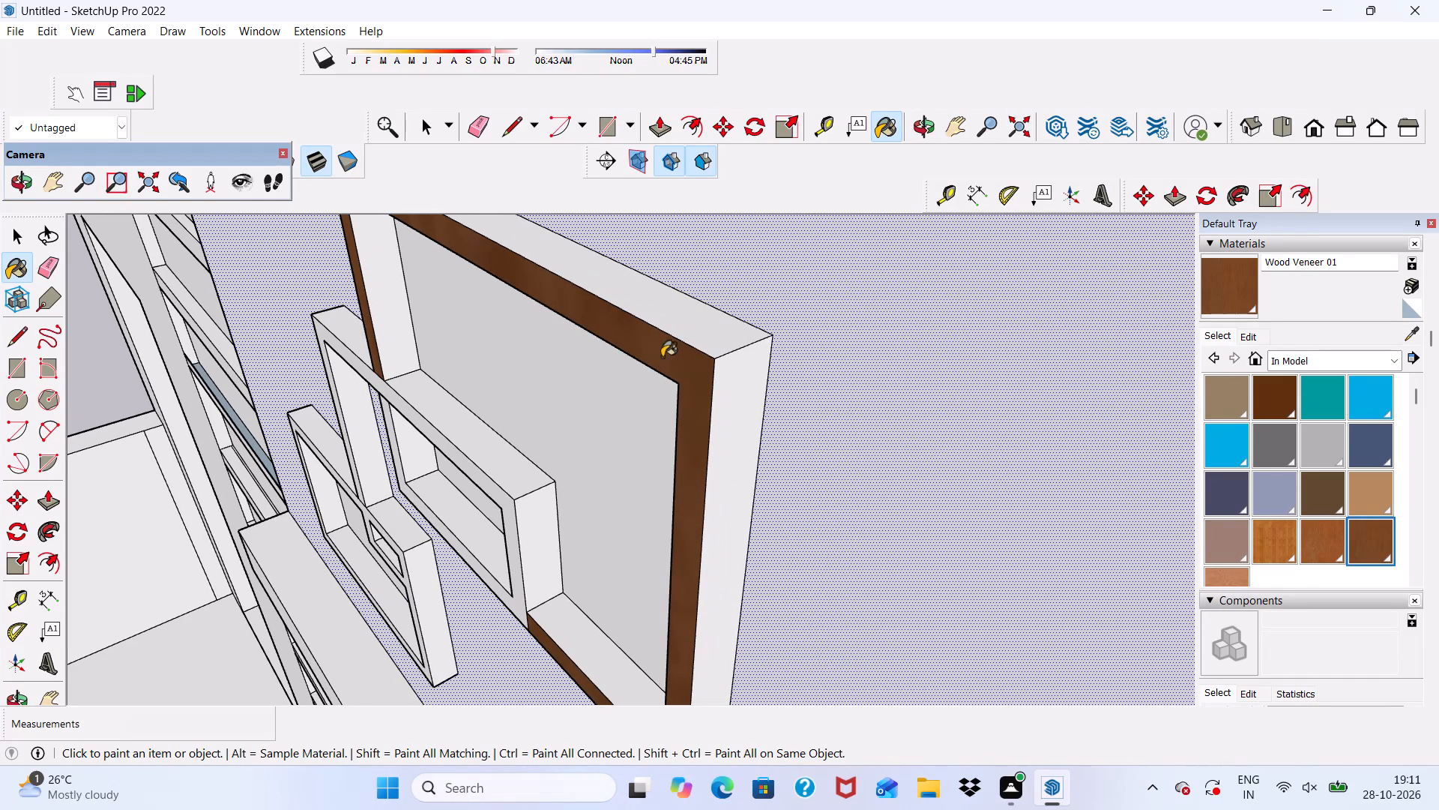
{"action": "left_click", "coordinate": [1314, 521]}
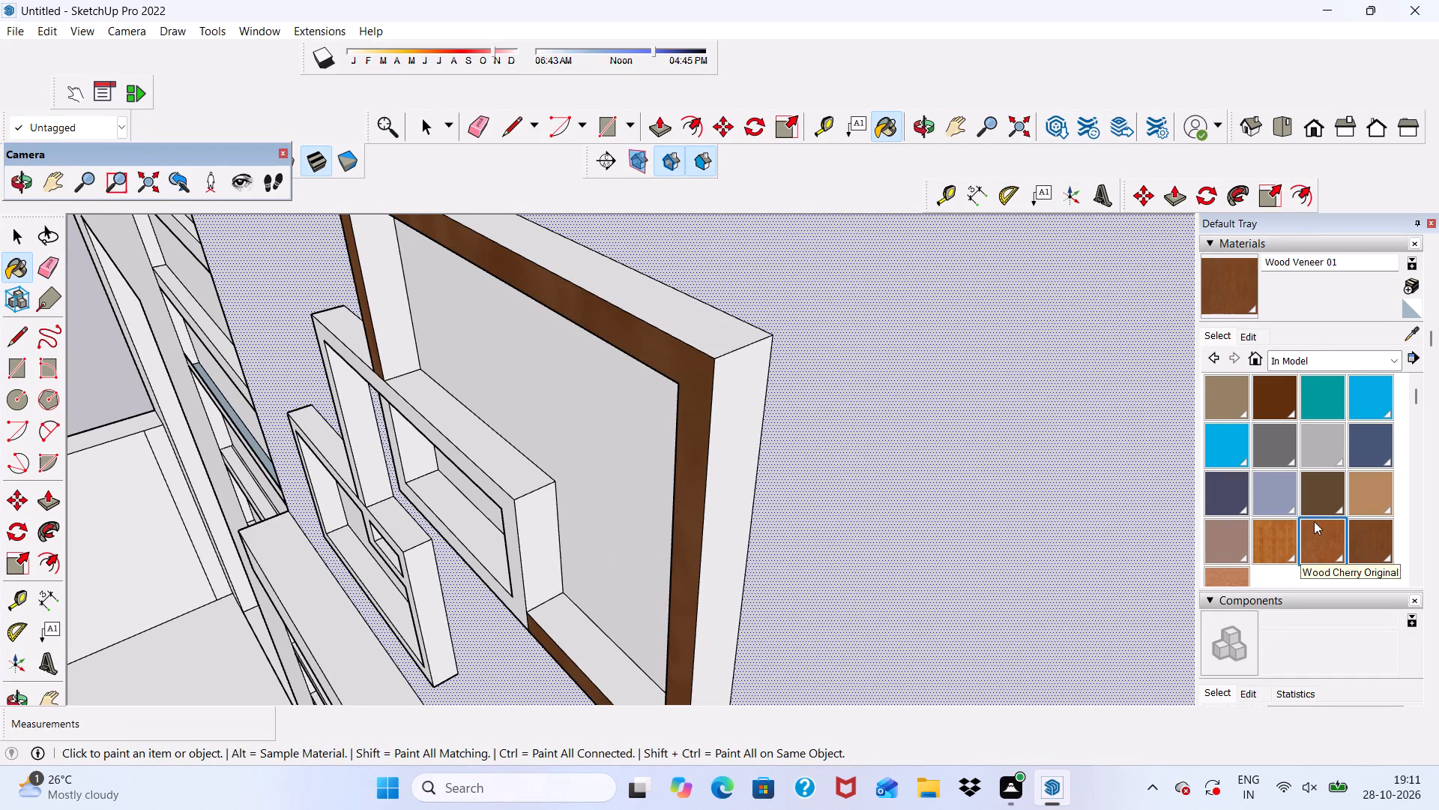
{"action": "scroll", "coordinate": [733, 344], "scroll_direction": "up", "scroll_amount": 4}
{"action": "left_click", "coordinate": [693, 341]}
{"action": "scroll", "coordinate": [684, 370], "scroll_direction": "up", "scroll_amount": 1}
{"action": "left_click", "coordinate": [684, 371]}
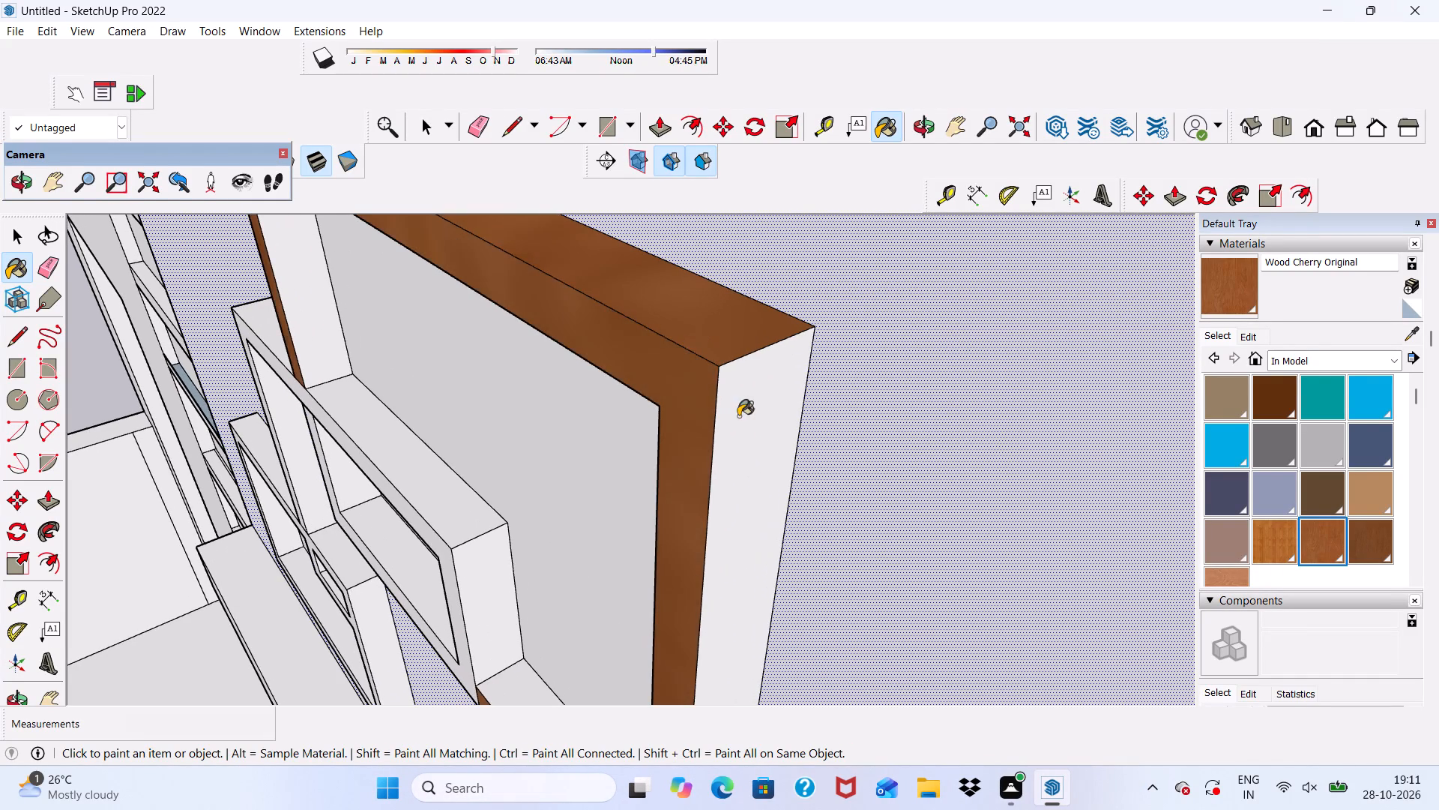
{"action": "left_click_drag", "start_coordinate": [740, 416], "coordinate": [748, 418]}
{"action": "scroll", "coordinate": [757, 391], "scroll_direction": "down", "scroll_amount": 5}
{"action": "middle_click_drag", "start_coordinate": [704, 392], "coordinate": [1141, 216]}
{"action": "scroll", "coordinate": [828, 375], "scroll_direction": "up", "scroll_amount": 3}
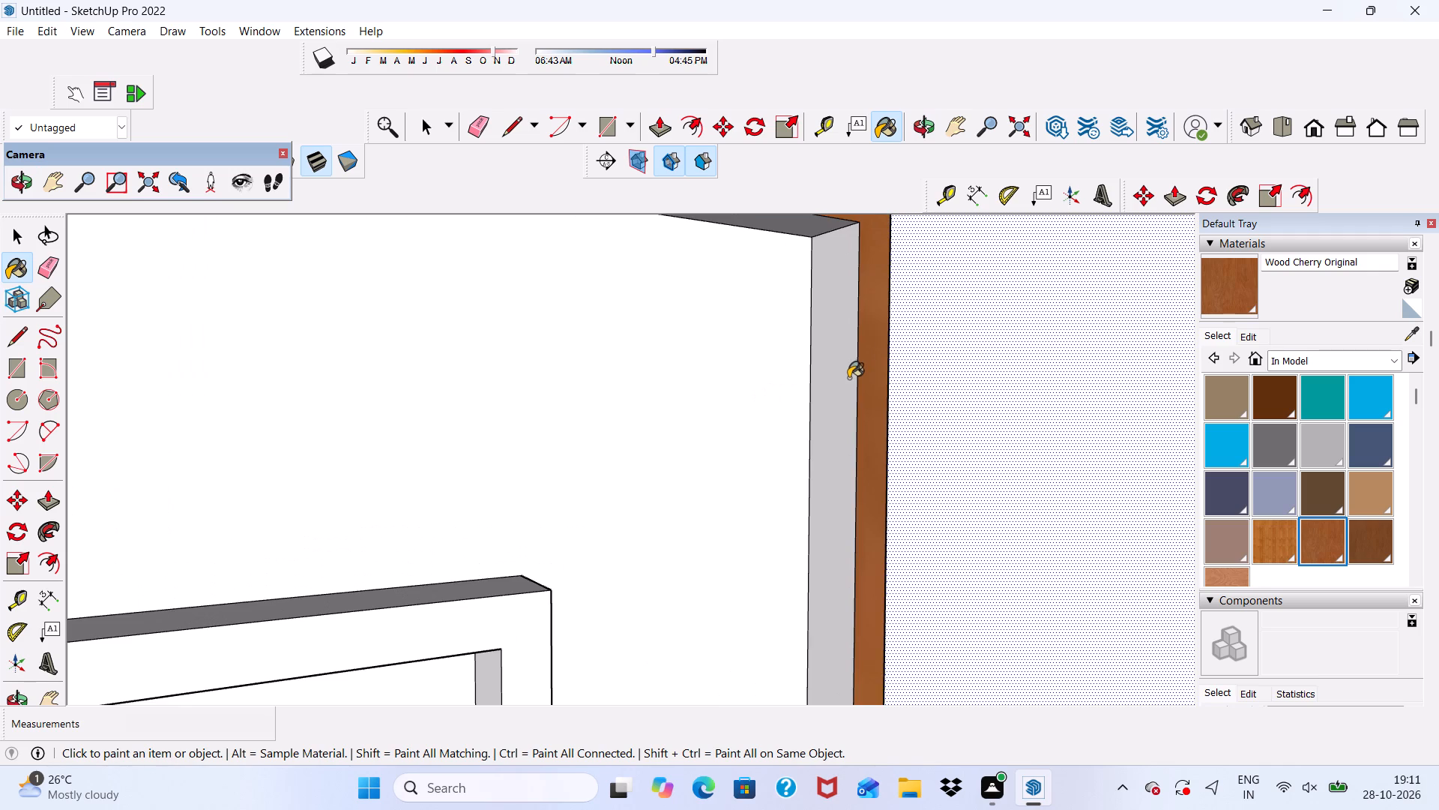
{"action": "left_click", "coordinate": [848, 378]}
Paint the upper sides of the largest frame's bottom band and the middle frame's front with Wood Cherry Original.
{"action": "scroll", "coordinate": [794, 355], "scroll_direction": "down", "scroll_amount": 8}
{"action": "middle_click_drag", "start_coordinate": [794, 512], "coordinate": [654, 580]}
{"action": "scroll", "coordinate": [713, 595], "scroll_direction": "up", "scroll_amount": 3}
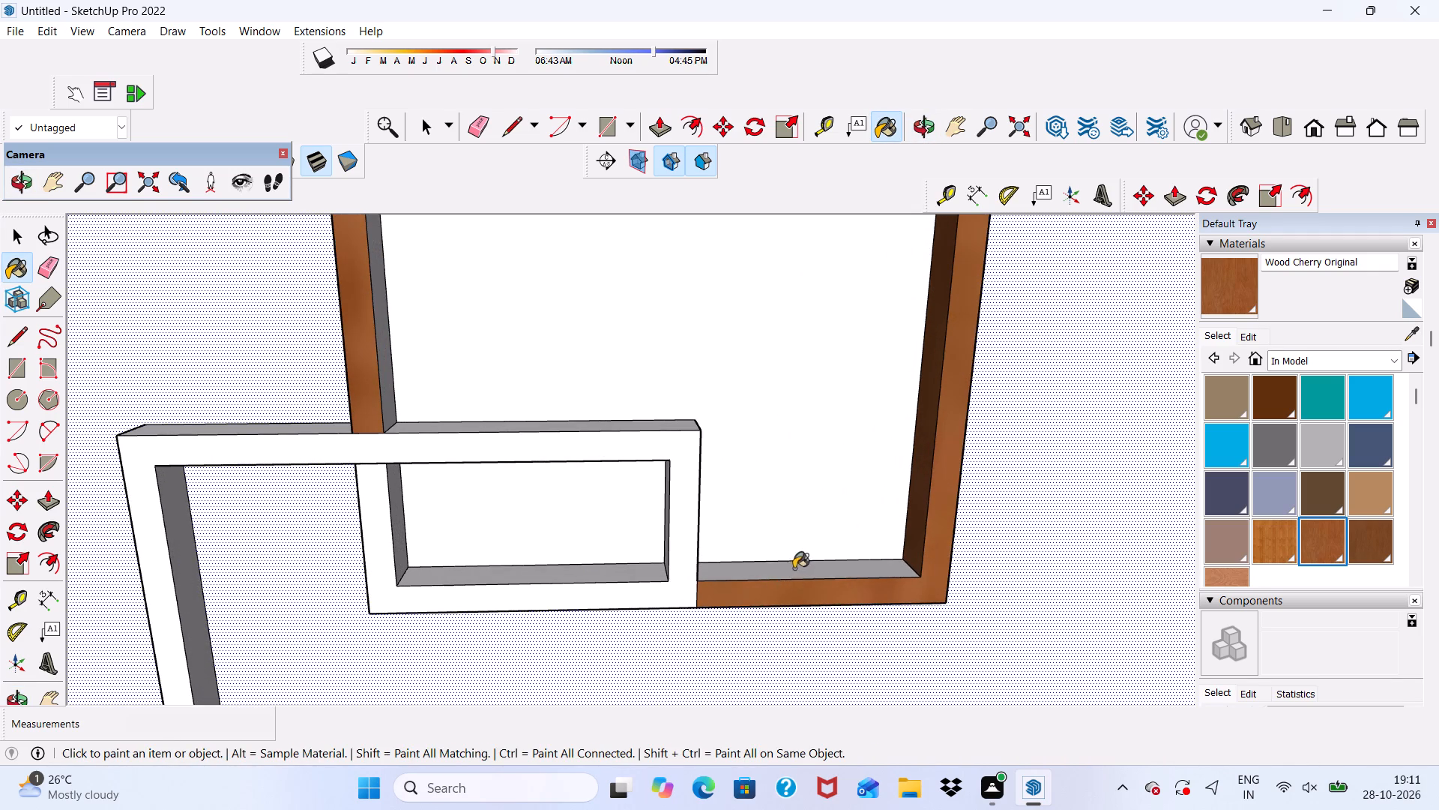
{"action": "left_click", "coordinate": [794, 568]}
{"action": "scroll", "coordinate": [624, 564], "scroll_direction": "up", "scroll_amount": 3}
{"action": "left_click", "coordinate": [525, 574]}
{"action": "left_click", "coordinate": [510, 600]}
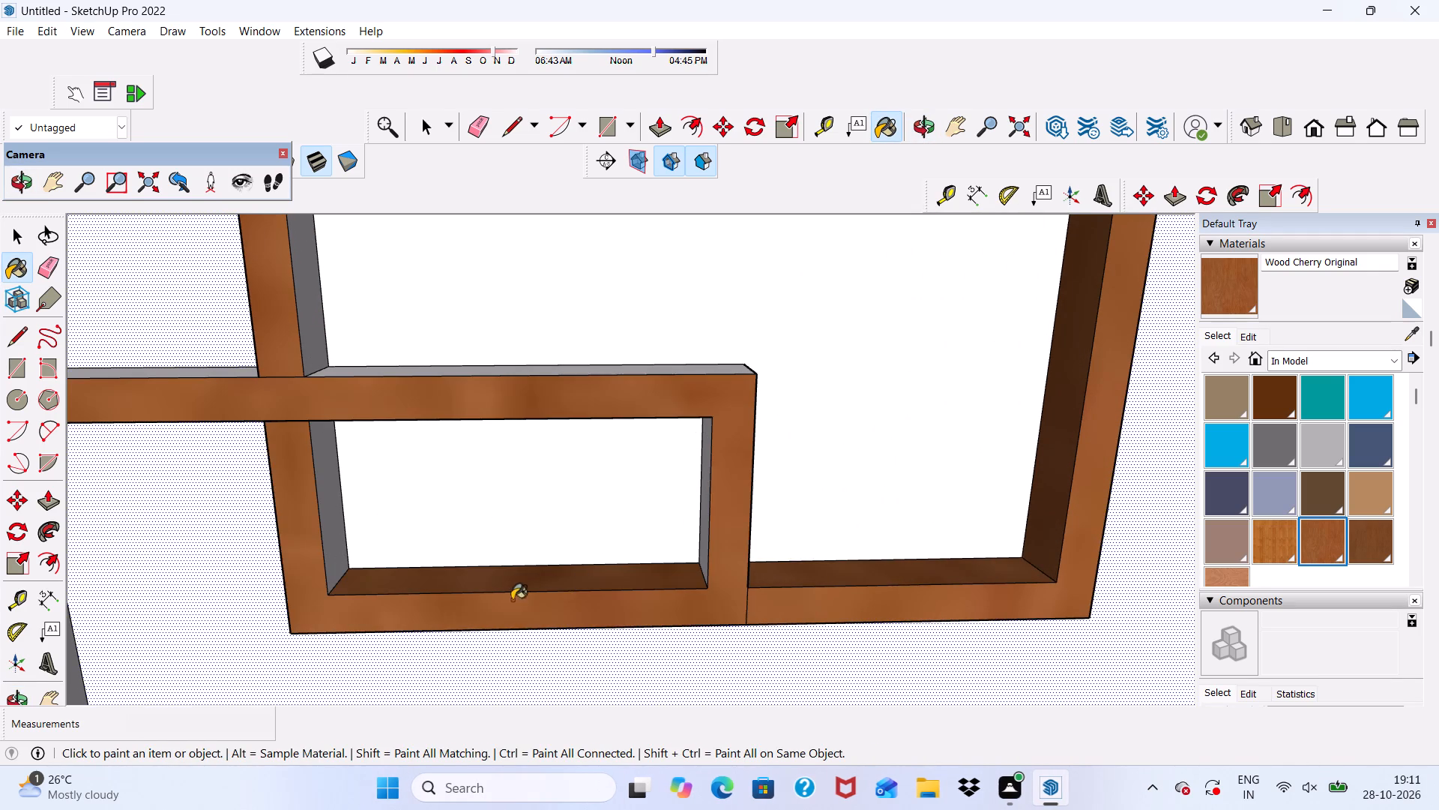
Paint the middle frame's top beside the largest frame and the overlap opening's left, right and upper inner faces with Wood Cherry Original.
{"action": "middle_click_drag", "start_coordinate": [654, 360], "coordinate": [579, 451]}
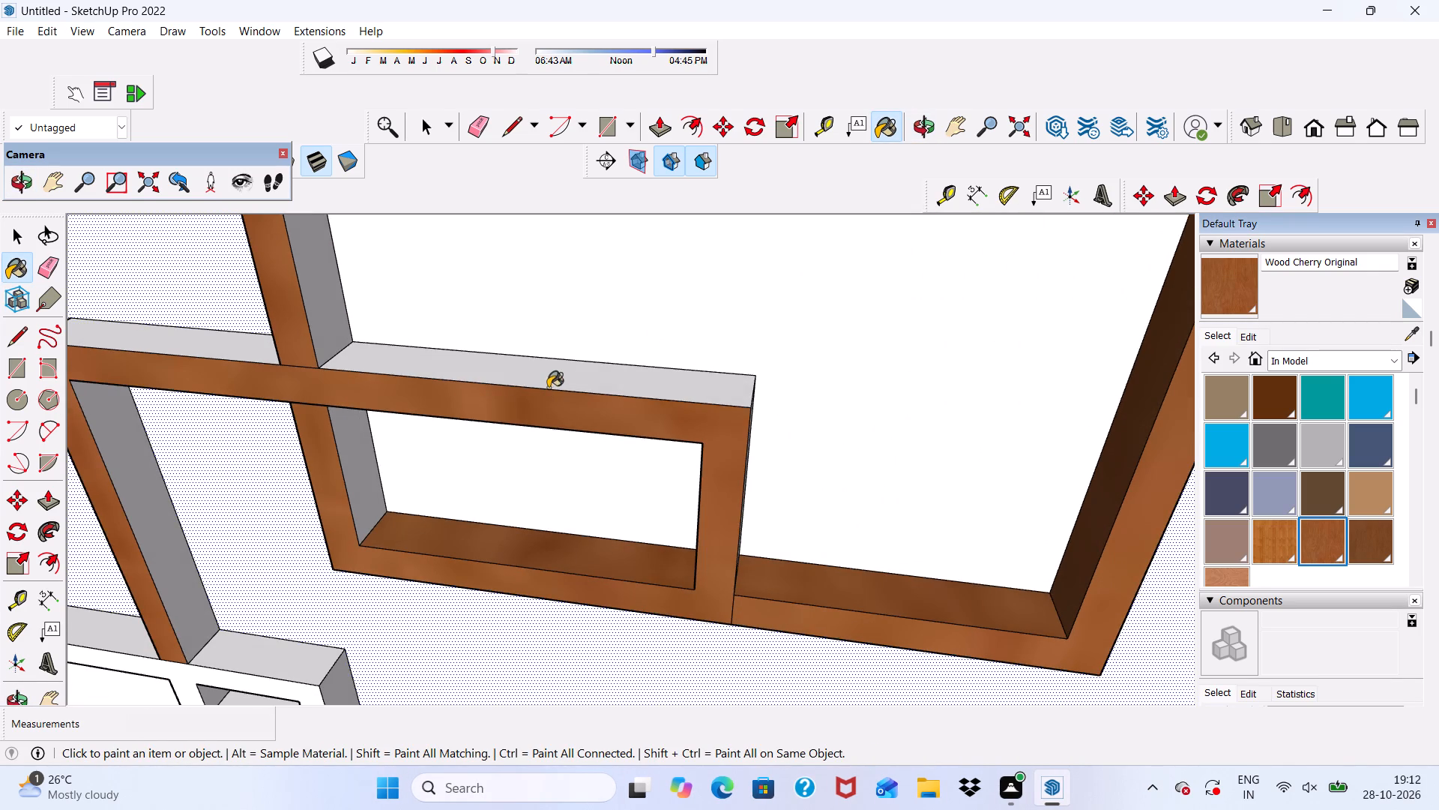
{"action": "left_click", "coordinate": [548, 388]}
{"action": "scroll", "coordinate": [277, 518], "scroll_direction": "up", "scroll_amount": 3}
{"action": "left_click", "coordinate": [388, 445]}
{"action": "middle_click_drag", "start_coordinate": [414, 492], "coordinate": [621, 358]}
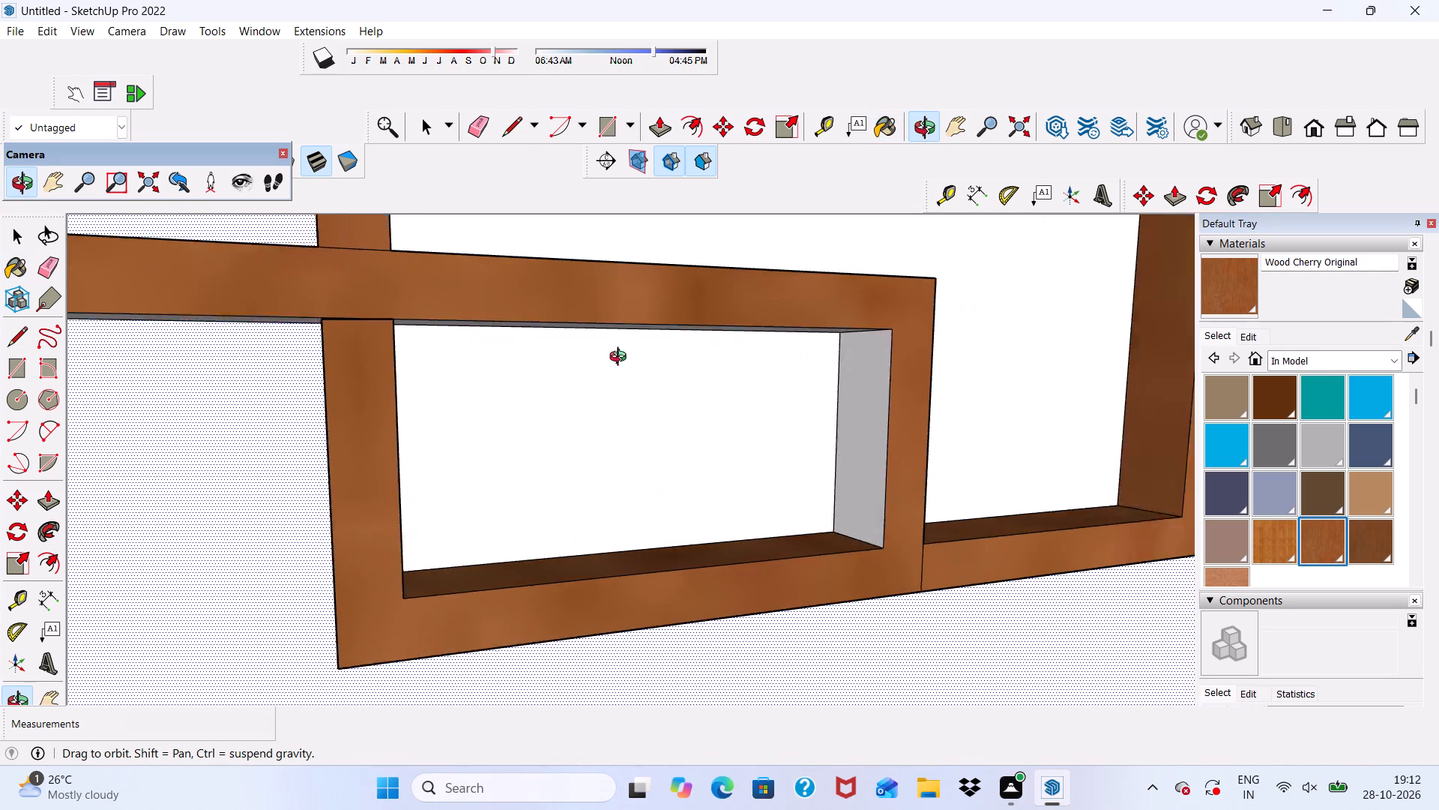
{"action": "middle_click_drag", "start_coordinate": [621, 358], "coordinate": [717, 348]}
{"action": "left_click", "coordinate": [797, 409]}
{"action": "scroll", "coordinate": [797, 409], "scroll_direction": "down", "scroll_amount": 1}
{"action": "middle_click_drag", "start_coordinate": [791, 402], "coordinate": [736, 347]}
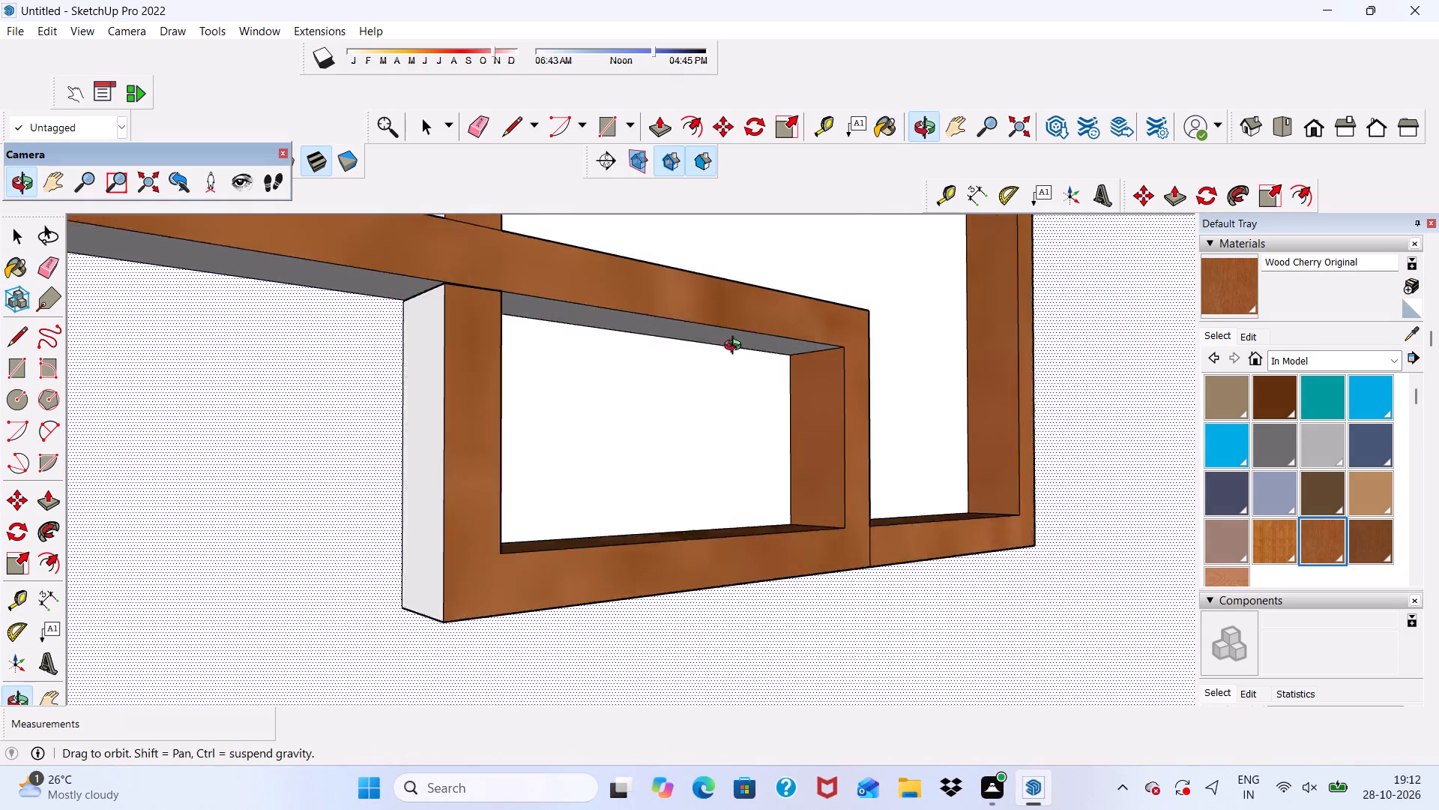
{"action": "middle_click_drag", "start_coordinate": [736, 347], "coordinate": [663, 275]}
{"action": "left_click", "coordinate": [656, 302]}
Paint both underside sections and the outer left side of the largest frame with Wood Cherry Original.
{"action": "scroll", "coordinate": [658, 373], "scroll_direction": "down", "scroll_amount": 1}
{"action": "middle_click_drag", "start_coordinate": [662, 378], "coordinate": [645, 312]}
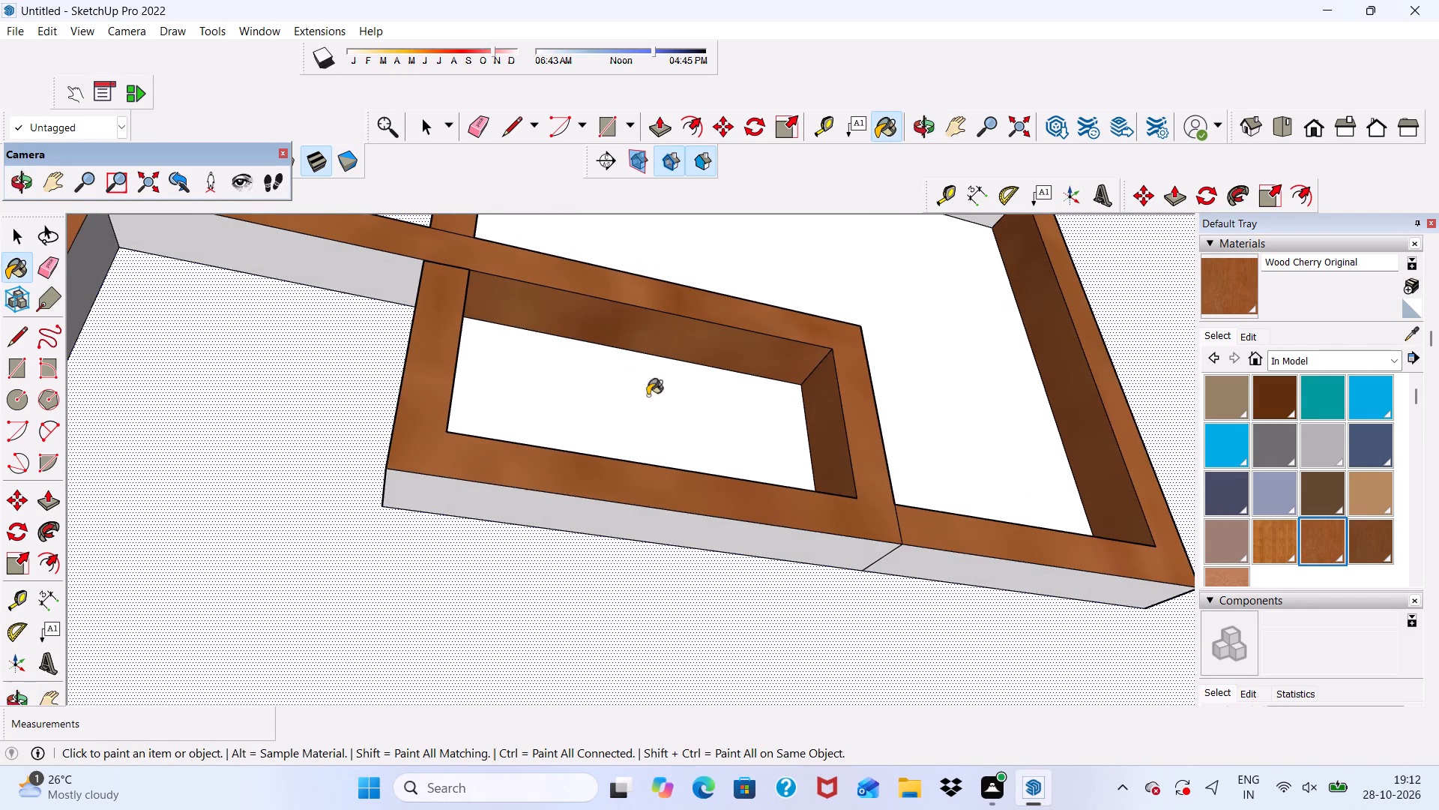
{"action": "left_click", "coordinate": [624, 509]}
{"action": "left_click", "coordinate": [927, 558]}
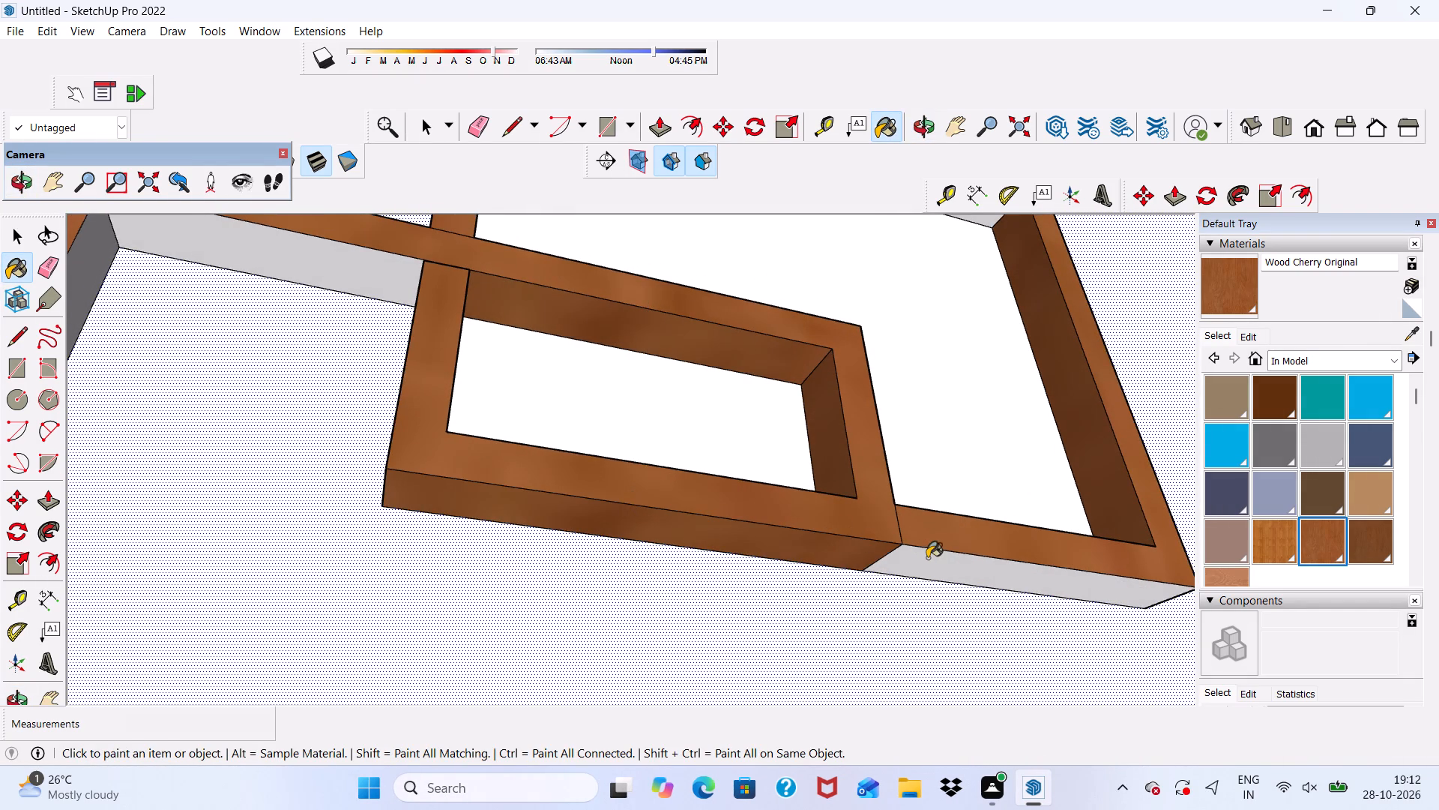
{"action": "scroll", "coordinate": [850, 535], "scroll_direction": "down", "scroll_amount": 3}
{"action": "middle_click_drag", "start_coordinate": [718, 532], "coordinate": [884, 650]}
{"action": "scroll", "coordinate": [610, 425], "scroll_direction": "up", "scroll_amount": 1}
{"action": "left_click", "coordinate": [537, 383]}
{"action": "scroll", "coordinate": [525, 389], "scroll_direction": "down", "scroll_amount": 3}
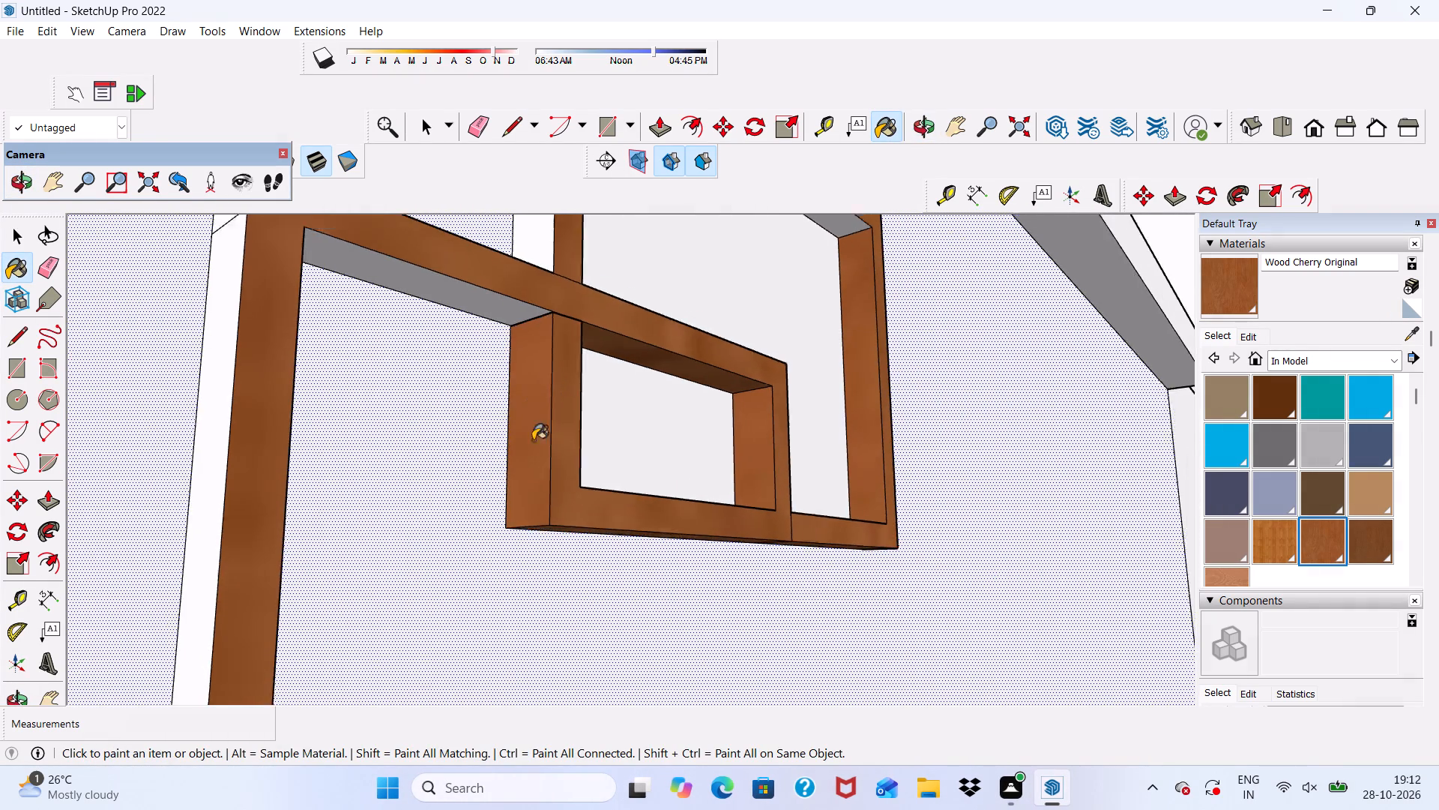
{"action": "scroll", "coordinate": [533, 440], "scroll_direction": "down", "scroll_amount": 3}
{"action": "scroll", "coordinate": [513, 283], "scroll_direction": "up", "scroll_amount": 3}
{"action": "left_click", "coordinate": [543, 269]}
Paint the remaining inner faces of the largest and middle frames' top and left bands with Wood Cherry Original.
{"action": "scroll", "coordinate": [552, 319], "scroll_direction": "down", "scroll_amount": 5}
{"action": "middle_click_drag", "start_coordinate": [639, 432], "coordinate": [506, 291]}
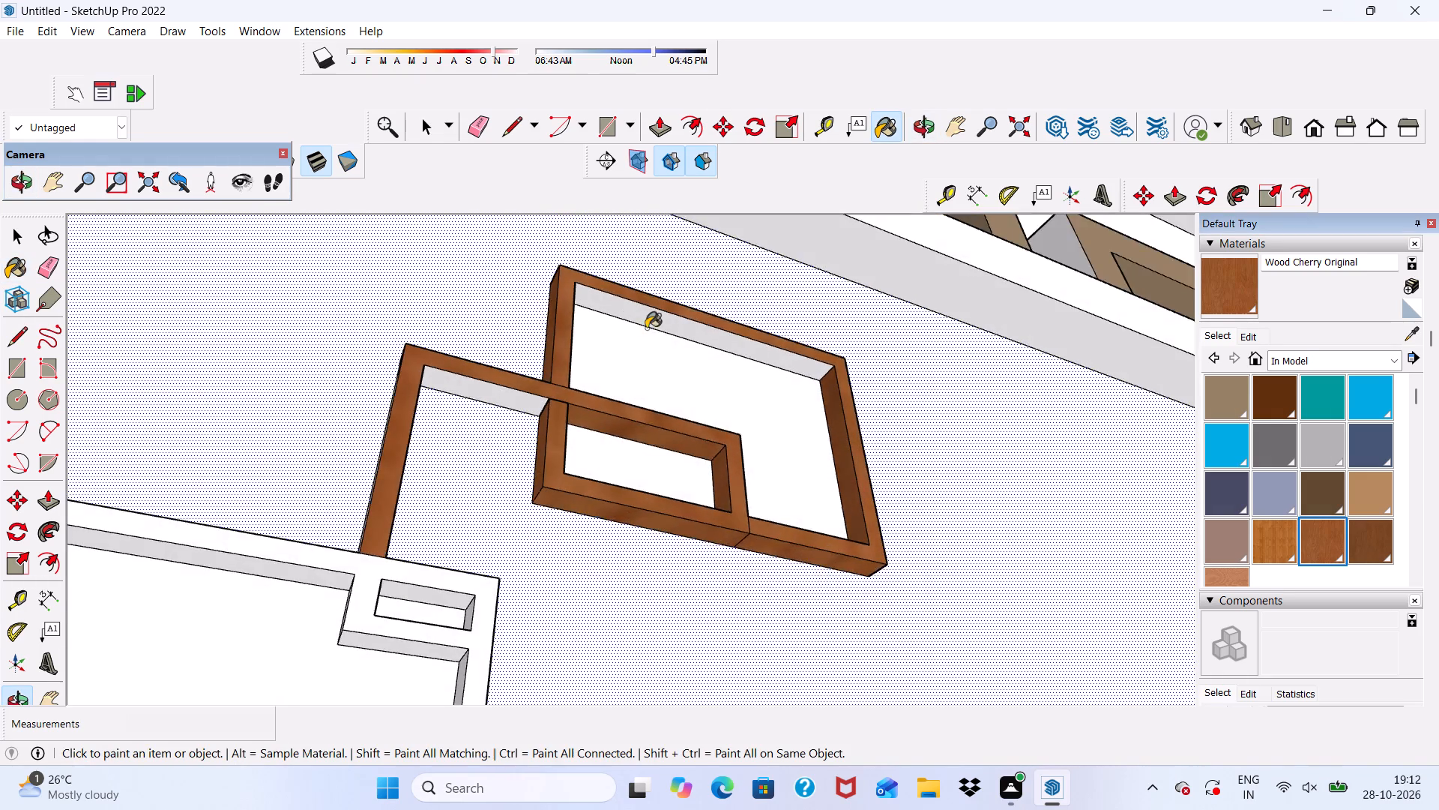
{"action": "scroll", "coordinate": [654, 330], "scroll_direction": "up", "scroll_amount": 5}
{"action": "left_click", "coordinate": [671, 310]}
{"action": "scroll", "coordinate": [514, 374], "scroll_direction": "down", "scroll_amount": 3}
{"action": "left_click", "coordinate": [358, 430]}
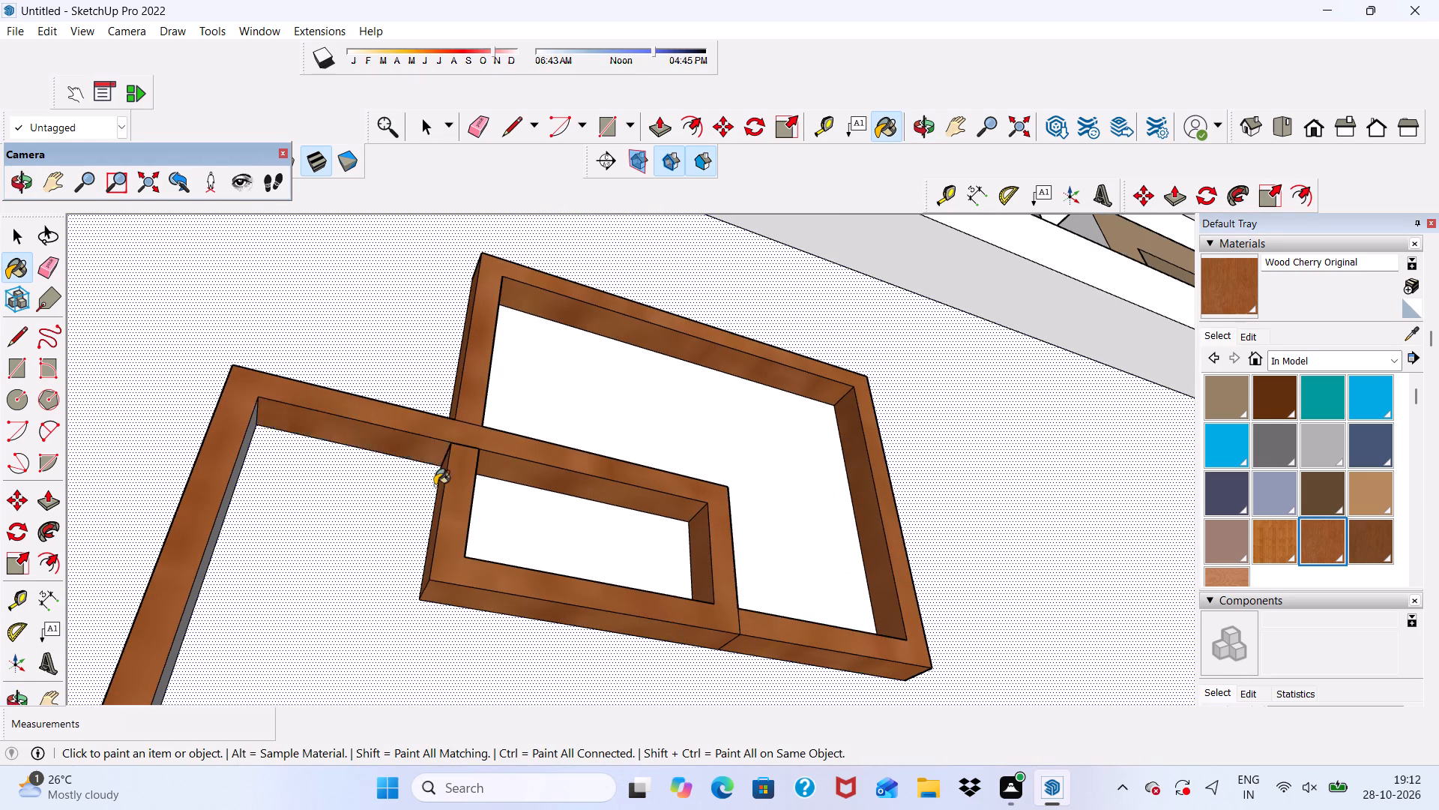
{"action": "scroll", "coordinate": [430, 482], "scroll_direction": "down", "scroll_amount": 1}
{"action": "middle_click_drag", "start_coordinate": [422, 482], "coordinate": [275, 564]}
{"action": "scroll", "coordinate": [283, 568], "scroll_direction": "up", "scroll_amount": 3}
{"action": "left_click", "coordinate": [332, 557]}
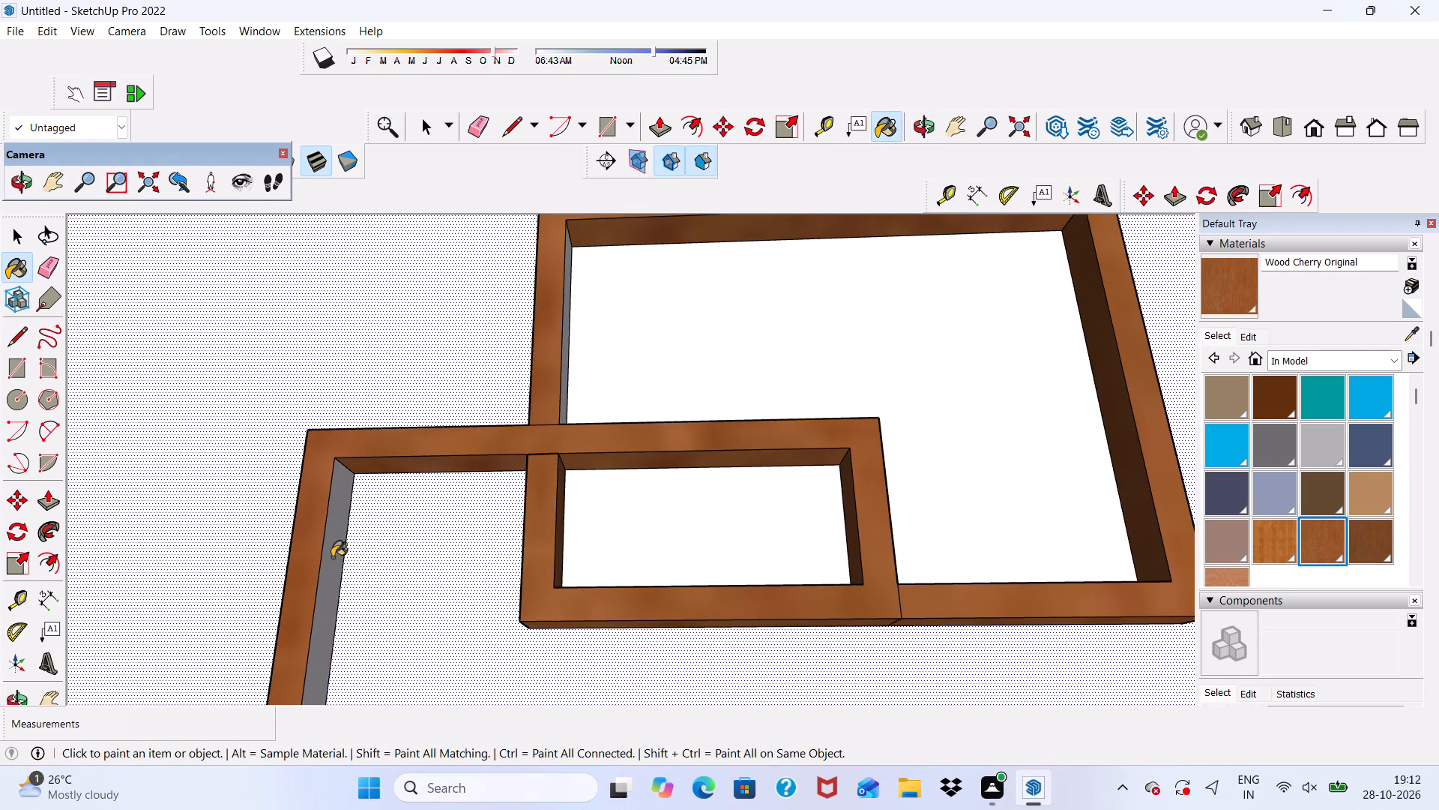
{"action": "middle_click_drag", "start_coordinate": [563, 407], "coordinate": [375, 607]}
{"action": "left_click", "coordinate": [577, 289]}
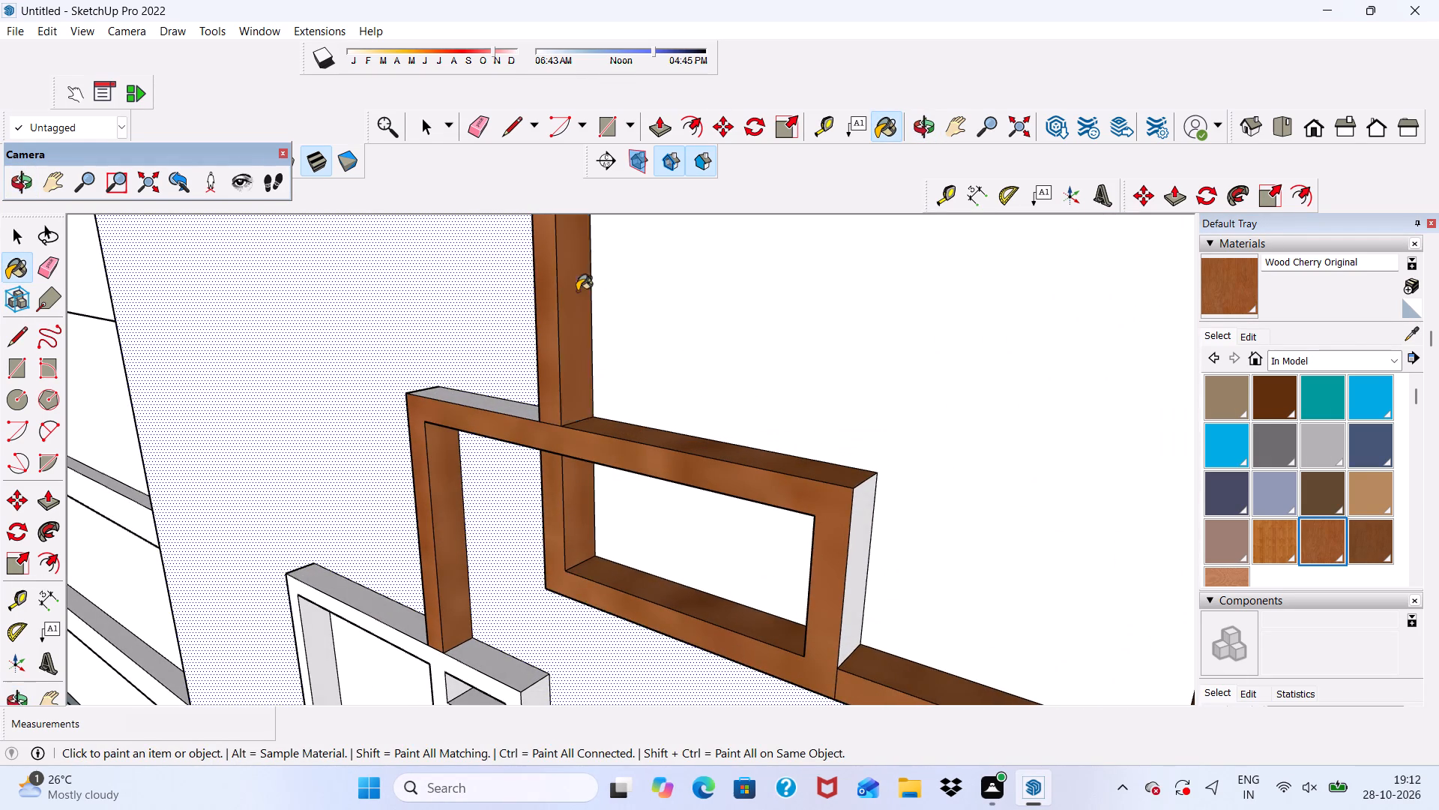
Paint the middle frame's upper-left top side and outer right side with Wood Cherry Original.
{"action": "scroll", "coordinate": [549, 382], "scroll_direction": "up", "scroll_amount": 6}
{"action": "left_click", "coordinate": [483, 420]}
{"action": "scroll", "coordinate": [375, 348], "scroll_direction": "down", "scroll_amount": 9}
{"action": "scroll", "coordinate": [760, 454], "scroll_direction": "up", "scroll_amount": 5}
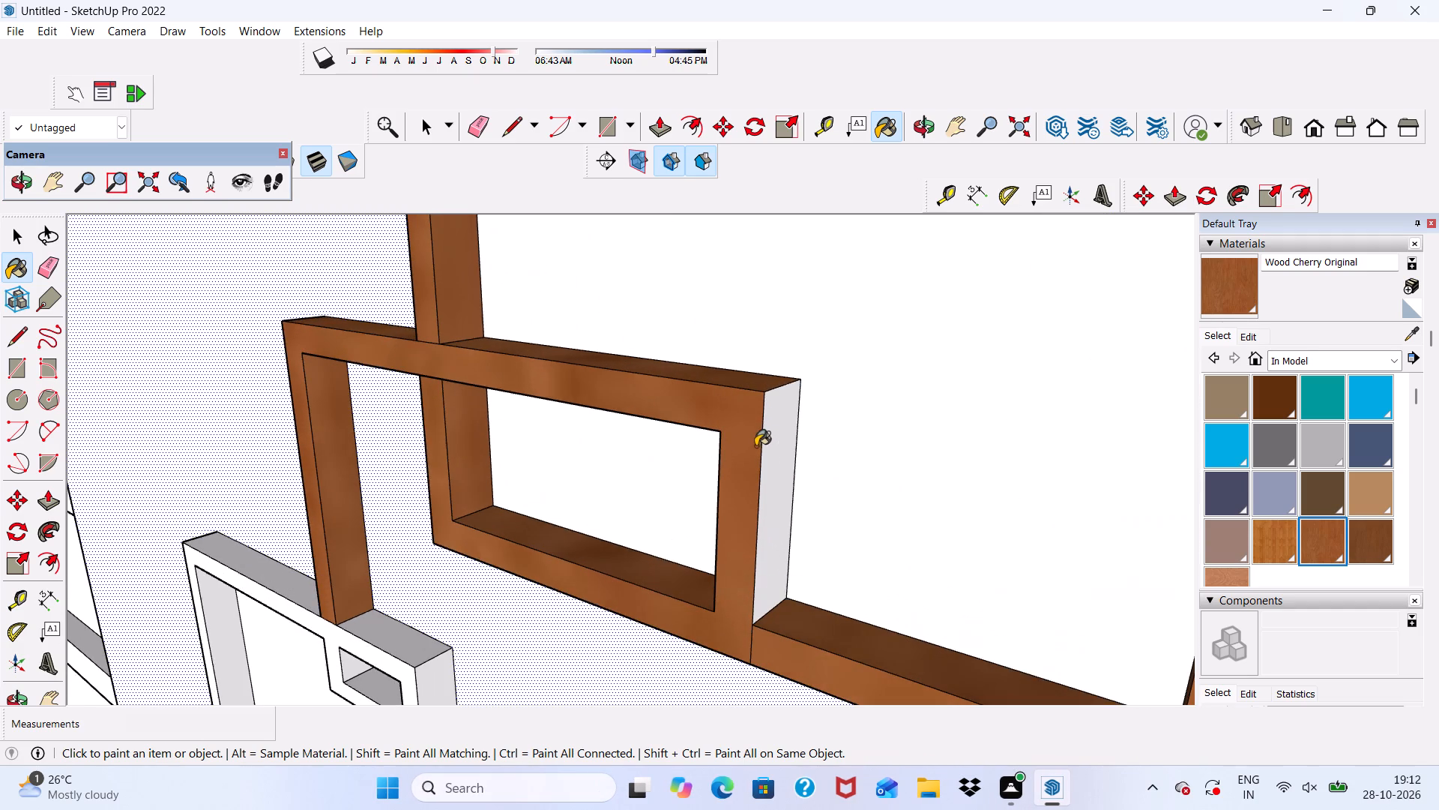
{"action": "left_click", "coordinate": [770, 439]}
Paint the lowest frame's front, outer right side and the short top section beside the middle frame with Wood Cherry Original.
{"action": "scroll", "coordinate": [681, 384], "scroll_direction": "down", "scroll_amount": 6}
{"action": "middle_click_drag", "start_coordinate": [658, 446], "coordinate": [814, 414]}
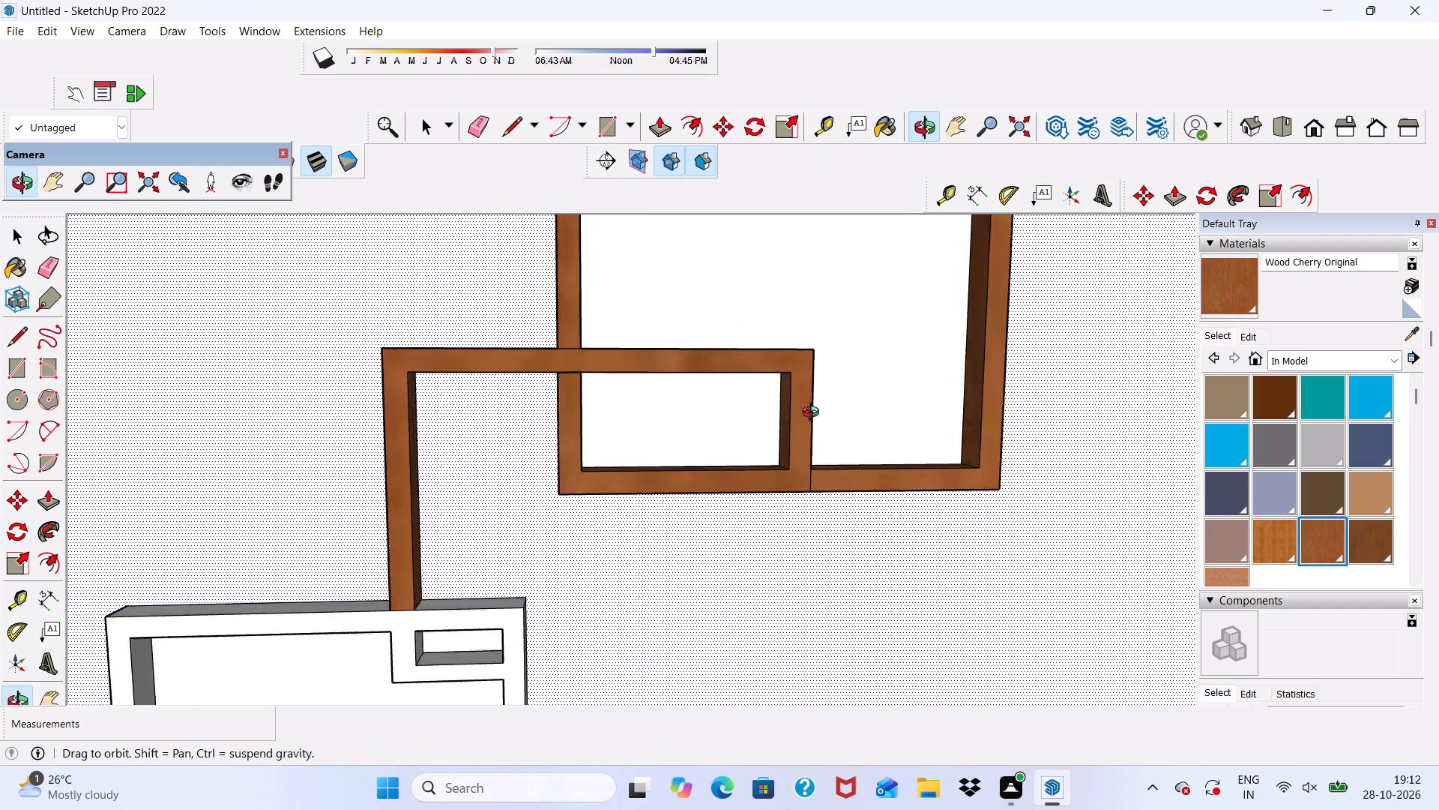
{"action": "middle_click_drag", "start_coordinate": [814, 414], "coordinate": [642, 469]}
{"action": "scroll", "coordinate": [625, 465], "scroll_direction": "up", "scroll_amount": 1}
{"action": "scroll", "coordinate": [628, 442], "scroll_direction": "down", "scroll_amount": 7}
{"action": "middle_click_drag", "start_coordinate": [657, 527], "coordinate": [799, 424]}
{"action": "scroll", "coordinate": [462, 543], "scroll_direction": "up", "scroll_amount": 7}
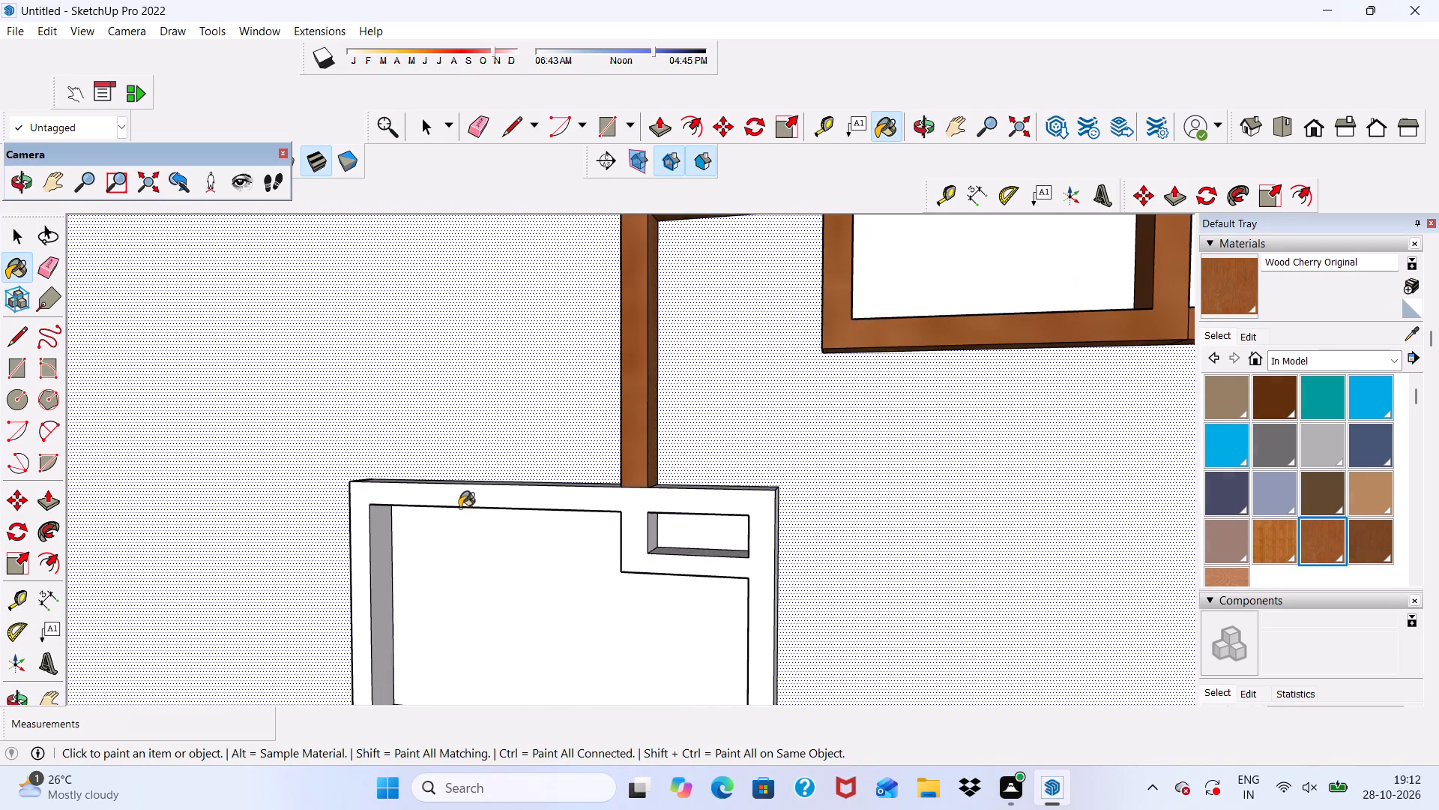
{"action": "left_click", "coordinate": [458, 491]}
{"action": "scroll", "coordinate": [458, 491], "scroll_direction": "down", "scroll_amount": 3}
{"action": "middle_click_drag", "start_coordinate": [544, 565], "coordinate": [364, 617]}
{"action": "scroll", "coordinate": [588, 621], "scroll_direction": "up", "scroll_amount": 3}
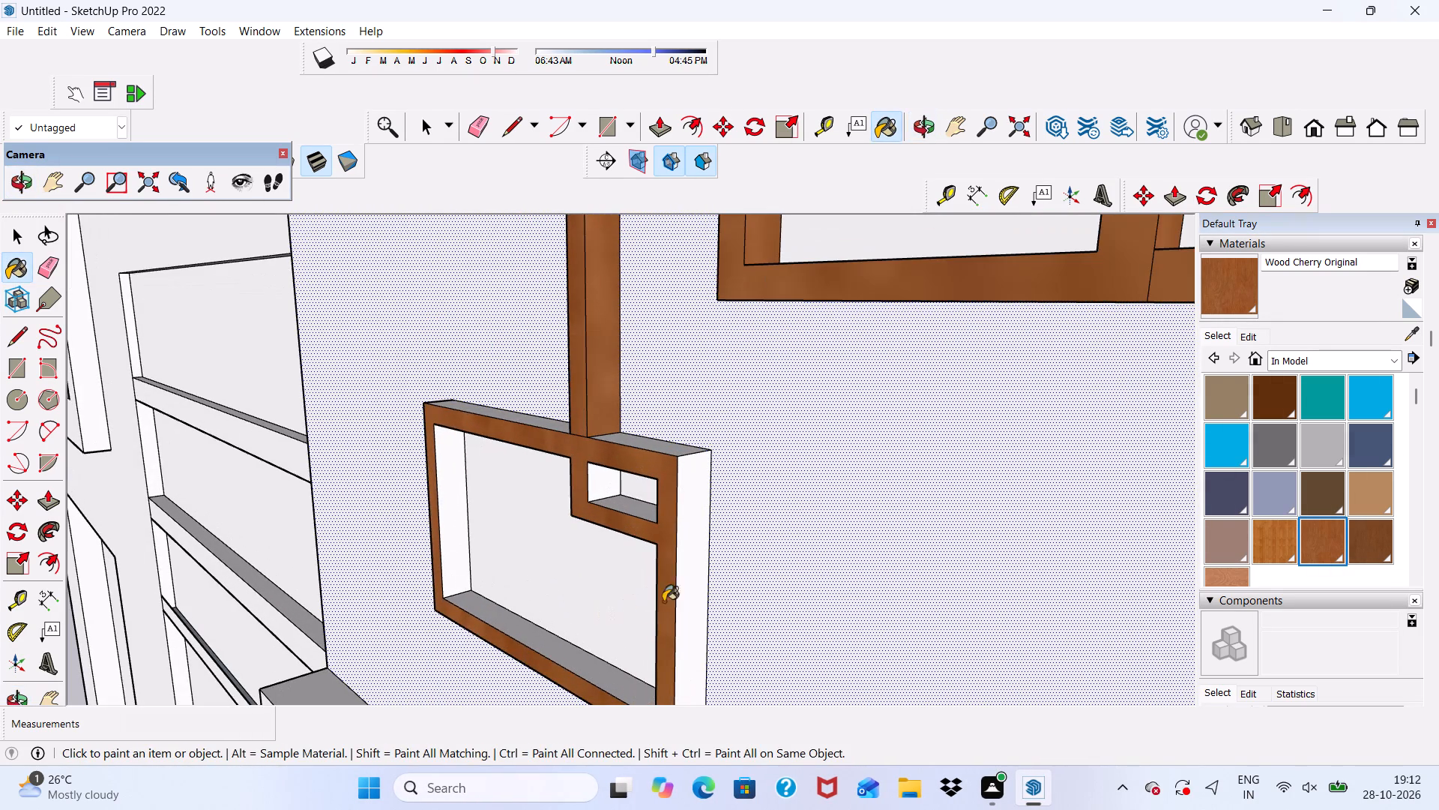
{"action": "left_click_drag", "start_coordinate": [690, 602], "coordinate": [690, 595]}
{"action": "scroll", "coordinate": [669, 478], "scroll_direction": "up", "scroll_amount": 4}
{"action": "left_click", "coordinate": [652, 434]}
Paint the four inner faces of the lowest frame's small opening and the underside of the band below it with Wood Cherry Original.
{"action": "scroll", "coordinate": [597, 499], "scroll_direction": "up", "scroll_amount": 2}
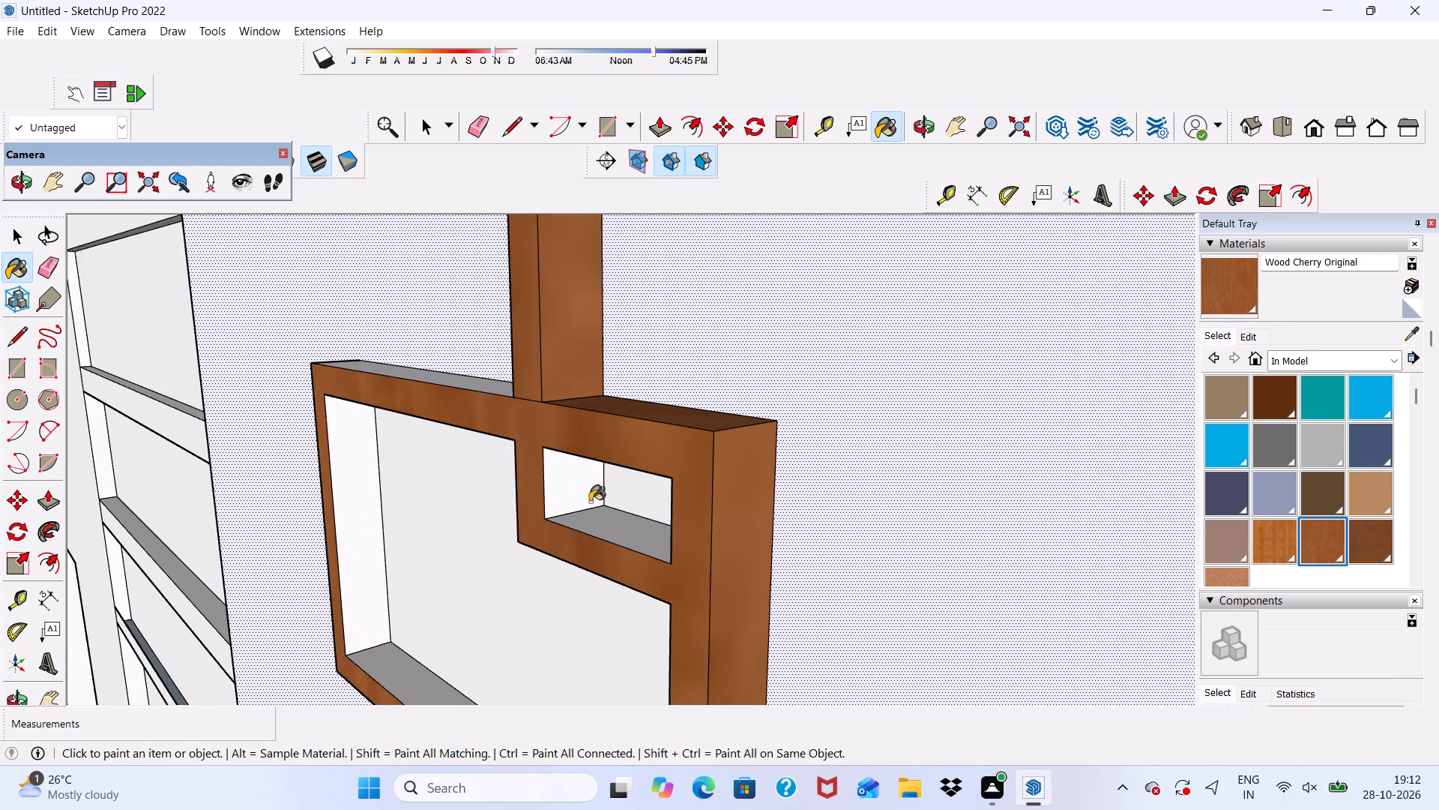
{"action": "scroll", "coordinate": [590, 502], "scroll_direction": "up", "scroll_amount": 2}
{"action": "left_click", "coordinate": [579, 481]}
{"action": "left_click", "coordinate": [594, 515]}
{"action": "scroll", "coordinate": [598, 517], "scroll_direction": "down", "scroll_amount": 1}
{"action": "middle_click_drag", "start_coordinate": [598, 500], "coordinate": [784, 307]}
{"action": "scroll", "coordinate": [755, 348], "scroll_direction": "up", "scroll_amount": 1}
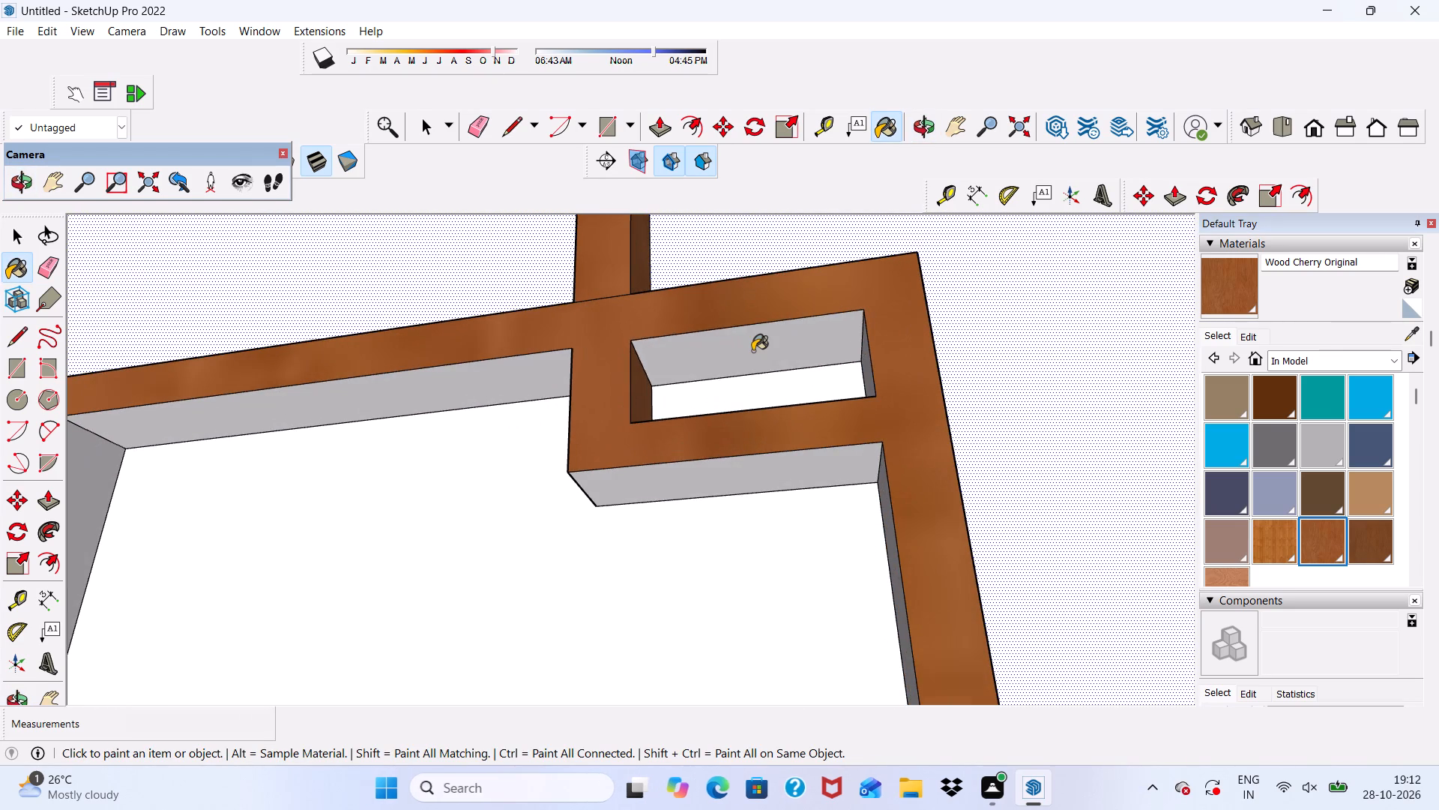
{"action": "left_click", "coordinate": [752, 351]}
{"action": "left_click", "coordinate": [867, 369]}
{"action": "left_click", "coordinate": [748, 467]}
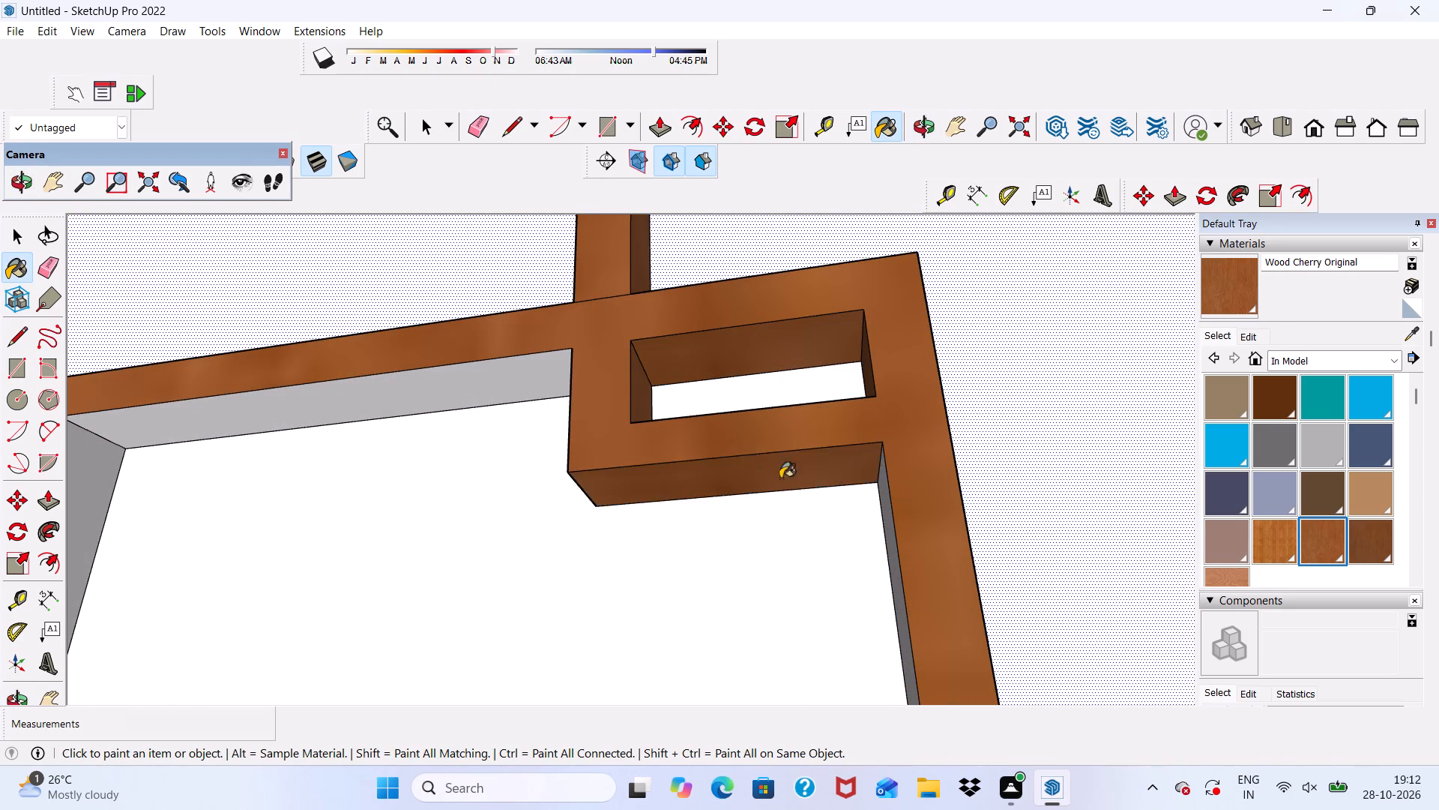
Paint the lowest frame's inner right side, top-band underside and small opening's outer left side, plus the middle frame's lower-left side, with Wood Cherry Original.
{"action": "middle_click_drag", "start_coordinate": [809, 483], "coordinate": [883, 546]}
{"action": "scroll", "coordinate": [809, 483], "scroll_direction": "down", "scroll_amount": 1}
{"action": "left_click", "coordinate": [867, 550]}
{"action": "scroll", "coordinate": [833, 501], "scroll_direction": "down", "scroll_amount": 1}
{"action": "middle_click_drag", "start_coordinate": [714, 456], "coordinate": [925, 373]}
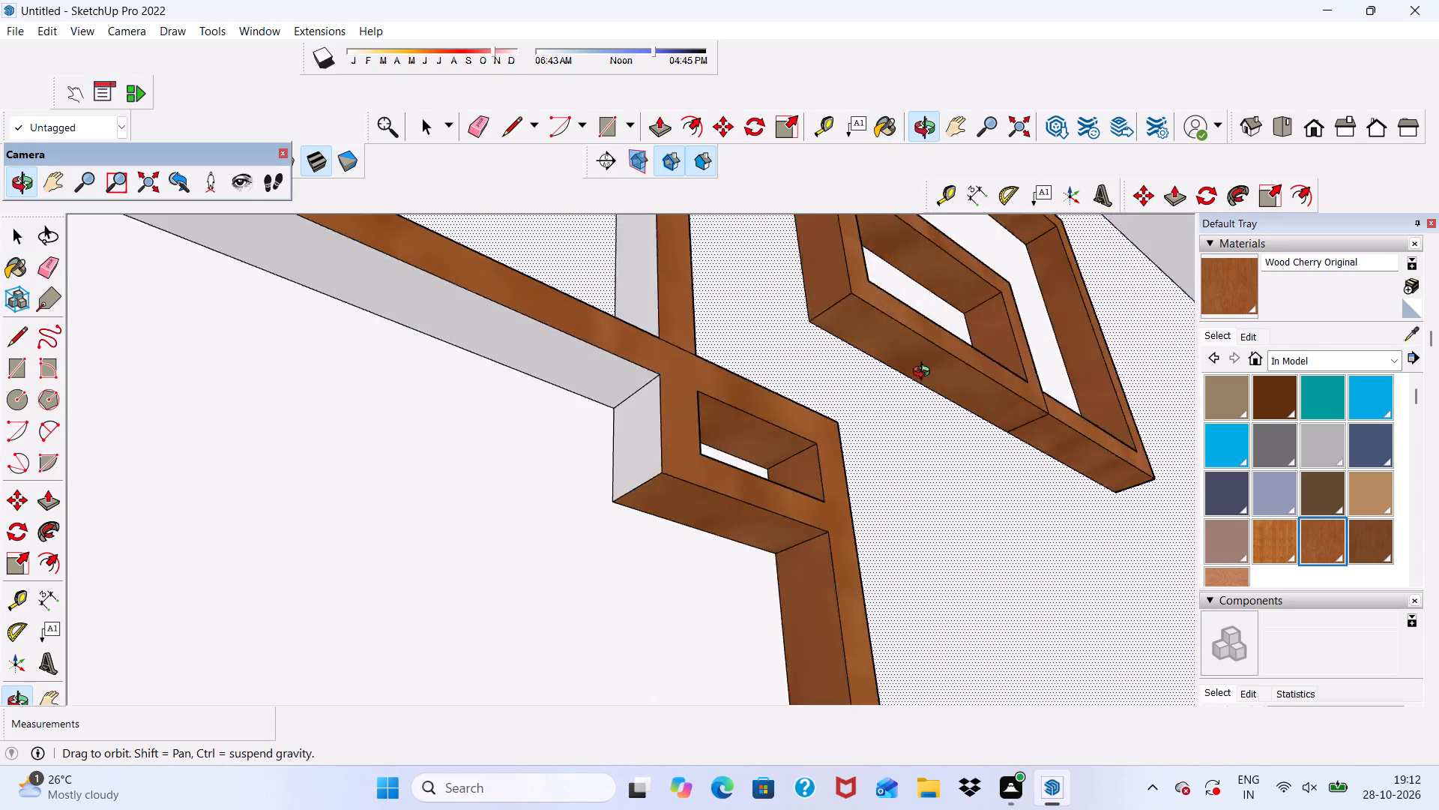
{"action": "middle_click_drag", "start_coordinate": [925, 373], "coordinate": [846, 398]}
{"action": "left_click", "coordinate": [546, 372]}
{"action": "left_click", "coordinate": [651, 435]}
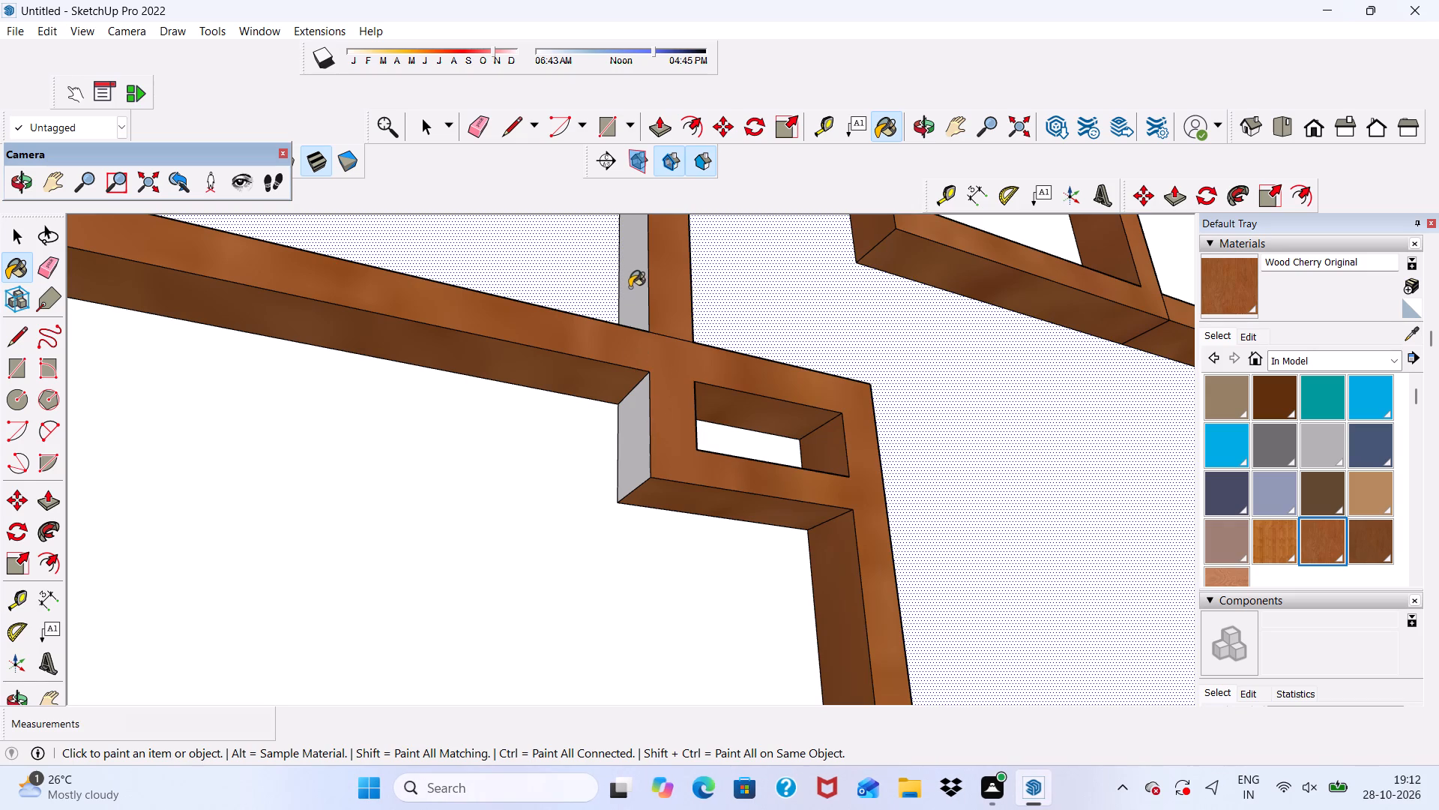
{"action": "left_click", "coordinate": [630, 281]}
{"action": "left_click", "coordinate": [636, 444]}
Paint the inner left and inner bottom faces of the lowest frame with Wood Cherry Original.
{"action": "scroll", "coordinate": [703, 357], "scroll_direction": "down", "scroll_amount": 3}
{"action": "middle_click_drag", "start_coordinate": [758, 415], "coordinate": [465, 494]}
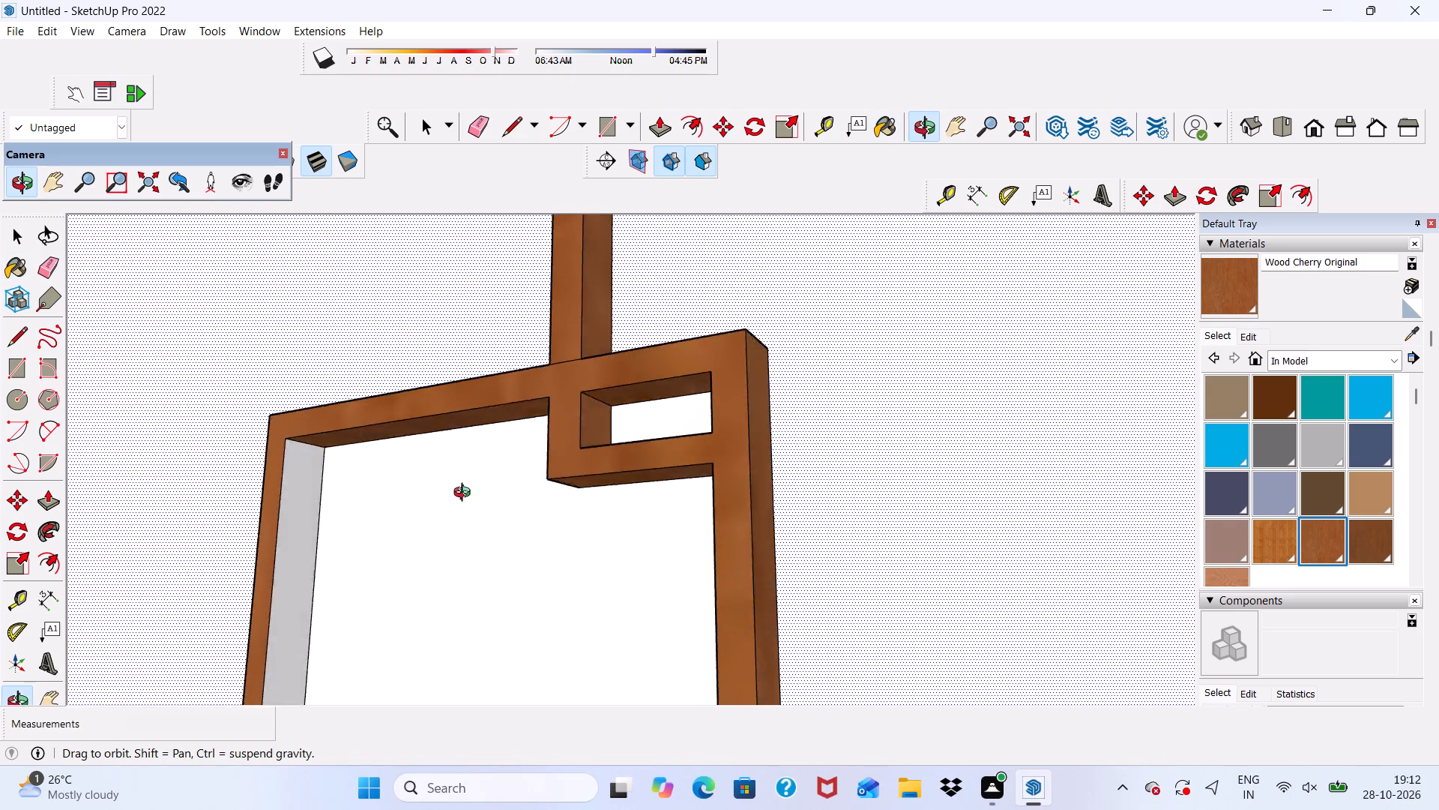
{"action": "middle_click_drag", "start_coordinate": [465, 494], "coordinate": [370, 544]}
{"action": "scroll", "coordinate": [355, 524], "scroll_direction": "up", "scroll_amount": 1}
{"action": "left_click_drag", "start_coordinate": [358, 510], "coordinate": [368, 509]}
{"action": "scroll", "coordinate": [303, 321], "scroll_direction": "down", "scroll_amount": 5}
{"action": "middle_click_drag", "start_coordinate": [442, 456], "coordinate": [504, 607]}
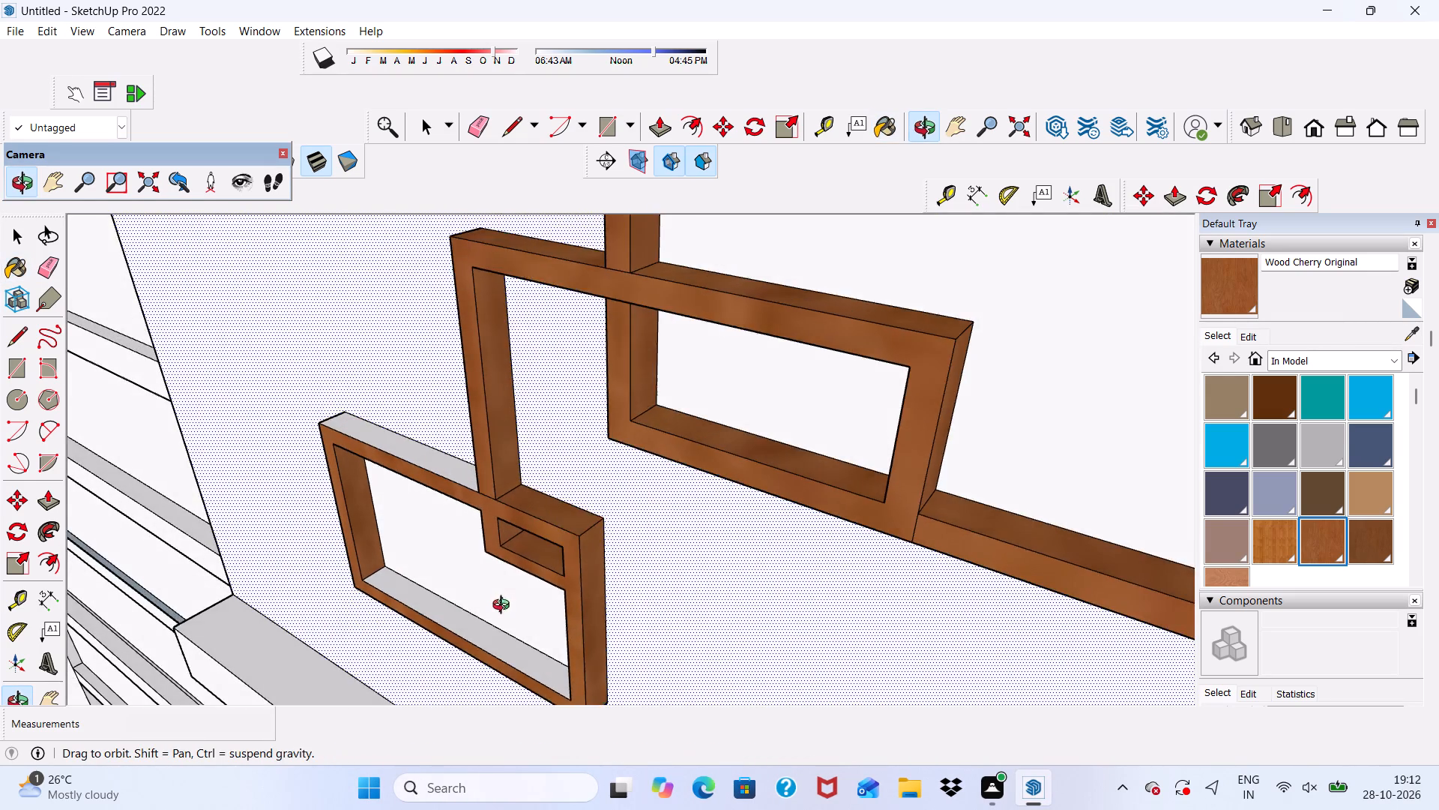
{"action": "middle_click_drag", "start_coordinate": [504, 607], "coordinate": [504, 607]}
{"action": "scroll", "coordinate": [456, 613], "scroll_direction": "up", "scroll_amount": 4}
{"action": "left_click", "coordinate": [447, 620]}
Paint the lowest frame's remaining top face, outer left side and underside with Wood Cherry Original.
{"action": "scroll", "coordinate": [378, 298], "scroll_direction": "up", "scroll_amount": 2}
{"action": "scroll", "coordinate": [380, 354], "scroll_direction": "down", "scroll_amount": 1}
{"action": "left_click", "coordinate": [378, 359]}
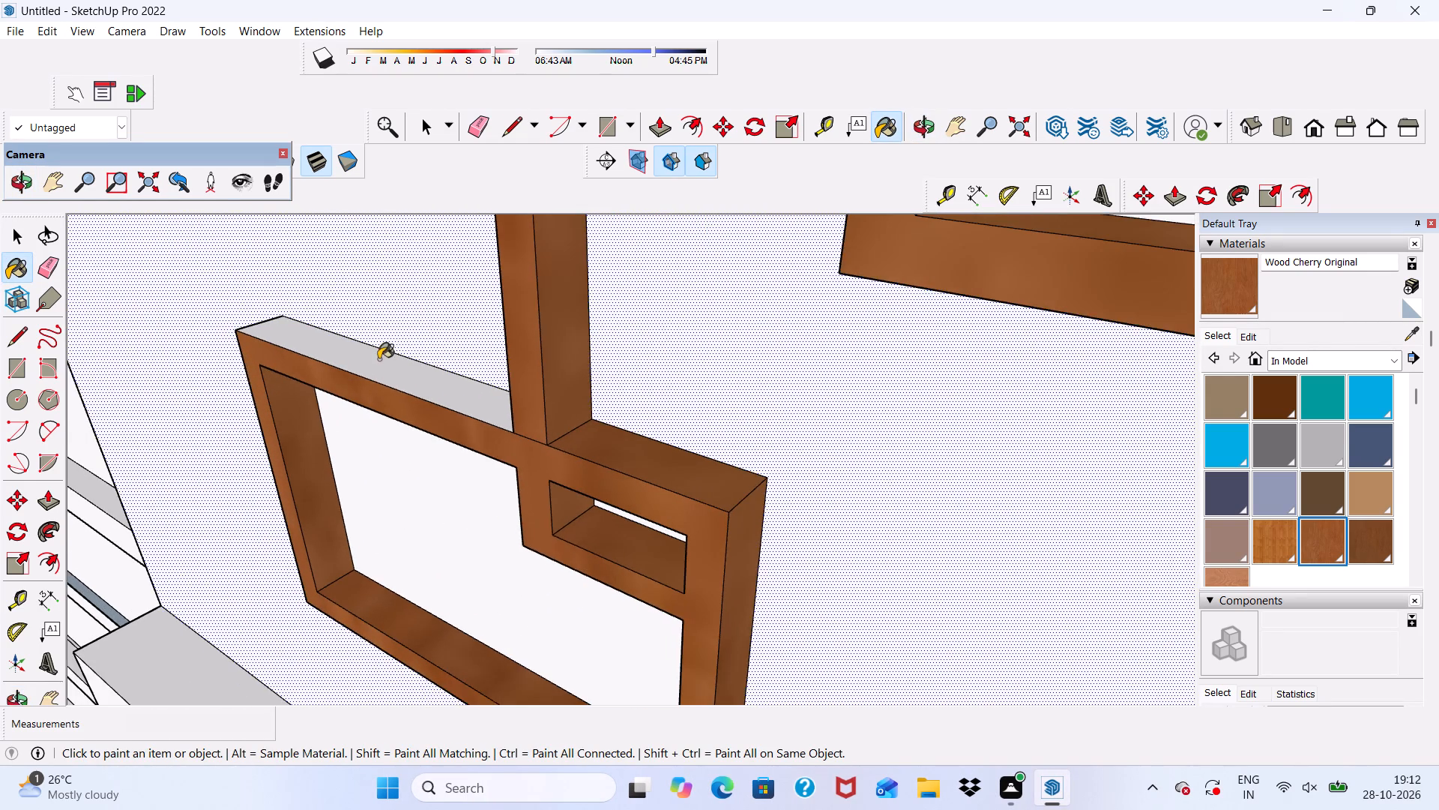
{"action": "middle_click_drag", "start_coordinate": [379, 372], "coordinate": [883, 56]}
{"action": "scroll", "coordinate": [520, 422], "scroll_direction": "down", "scroll_amount": 4}
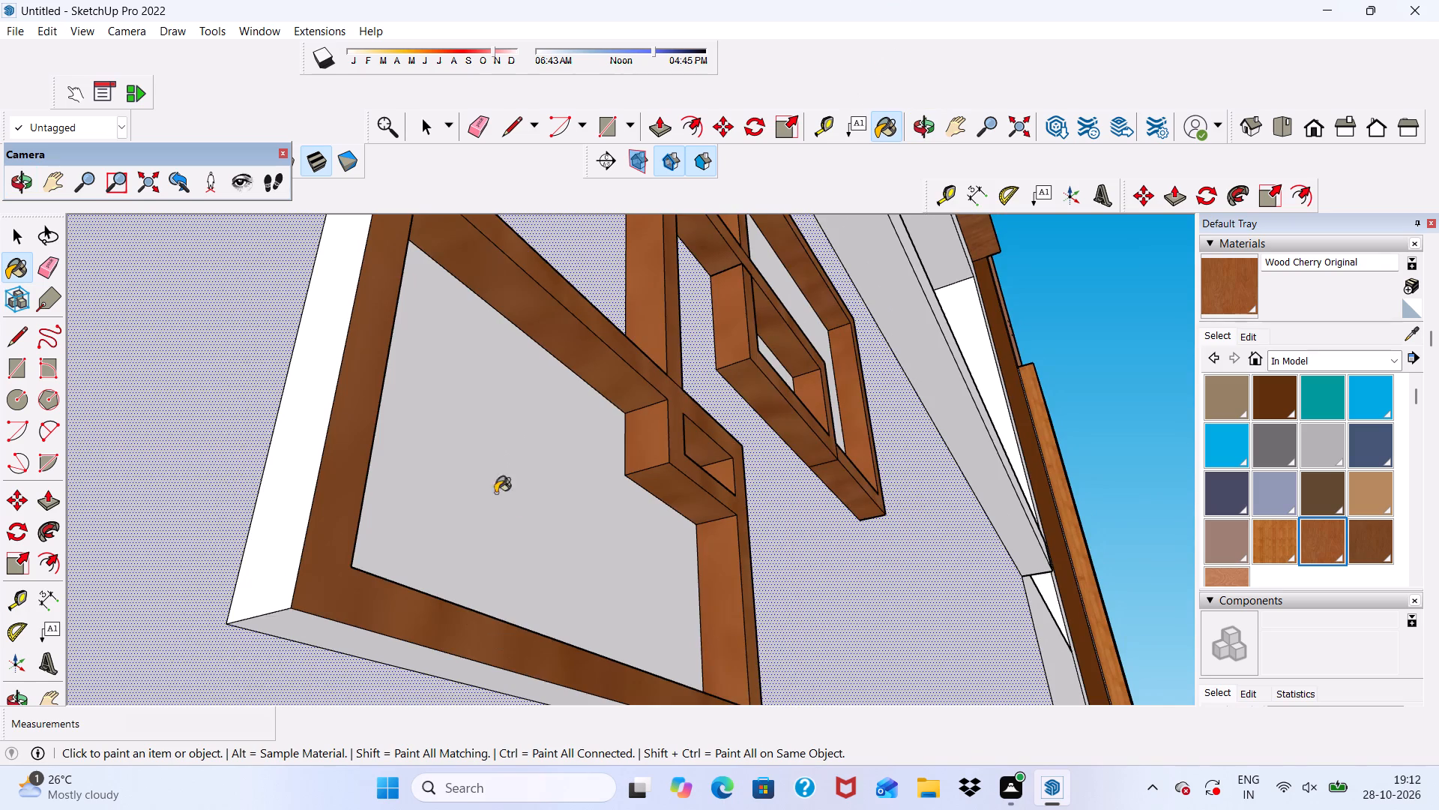
{"action": "scroll", "coordinate": [429, 425], "scroll_direction": "up", "scroll_amount": 3}
{"action": "scroll", "coordinate": [307, 387], "scroll_direction": "down", "scroll_amount": 1}
{"action": "left_click", "coordinate": [297, 385]}
{"action": "scroll", "coordinate": [277, 392], "scroll_direction": "down", "scroll_amount": 5}
{"action": "scroll", "coordinate": [366, 642], "scroll_direction": "up", "scroll_amount": 3}
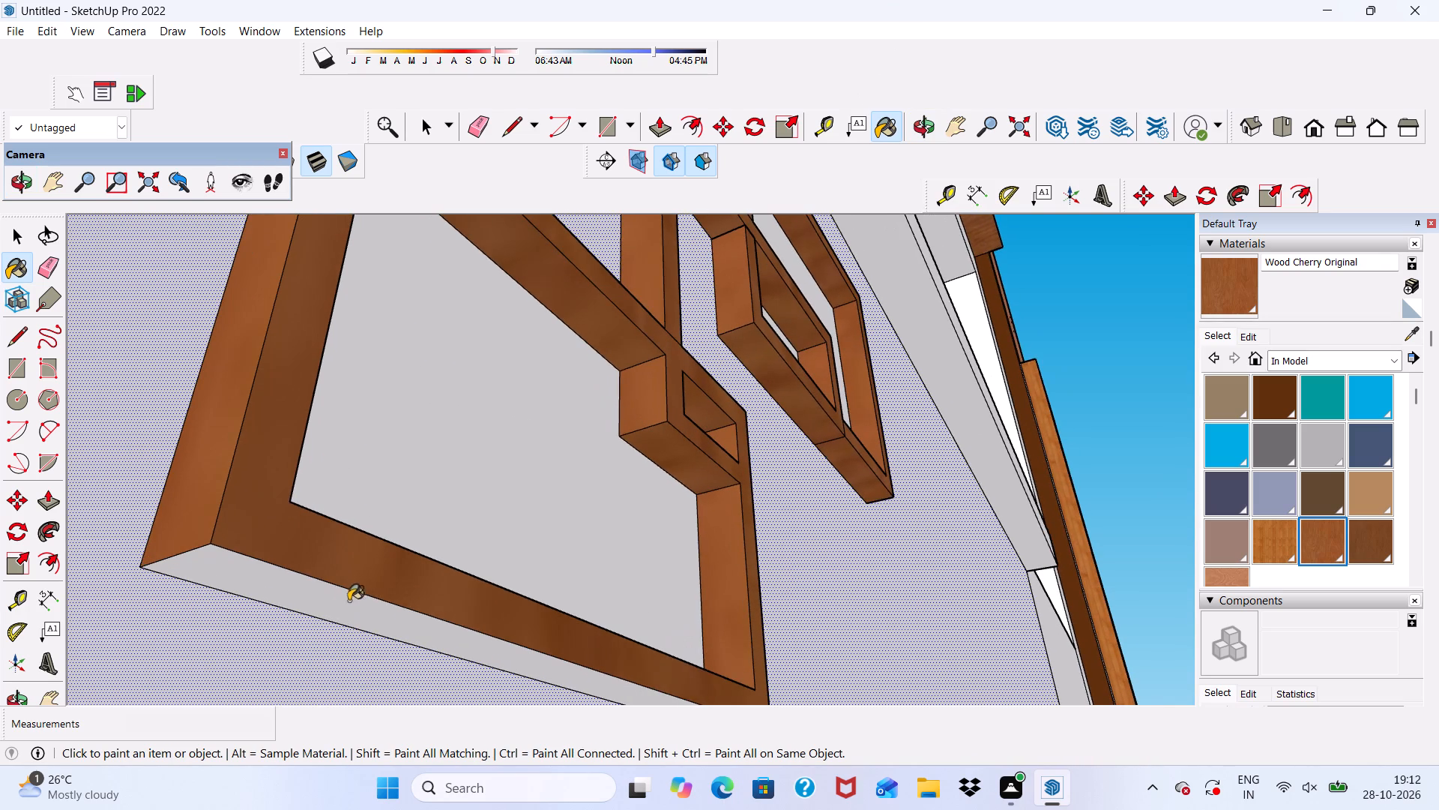
{"action": "left_click", "coordinate": [340, 603]}
{"action": "scroll", "coordinate": [340, 616], "scroll_direction": "down", "scroll_amount": 7}
Paint the small unpainted patch at the top of the middle frame's outer left side with Wood Cherry Original.
{"action": "middle_click_drag", "start_coordinate": [639, 575], "coordinate": [71, 695]}
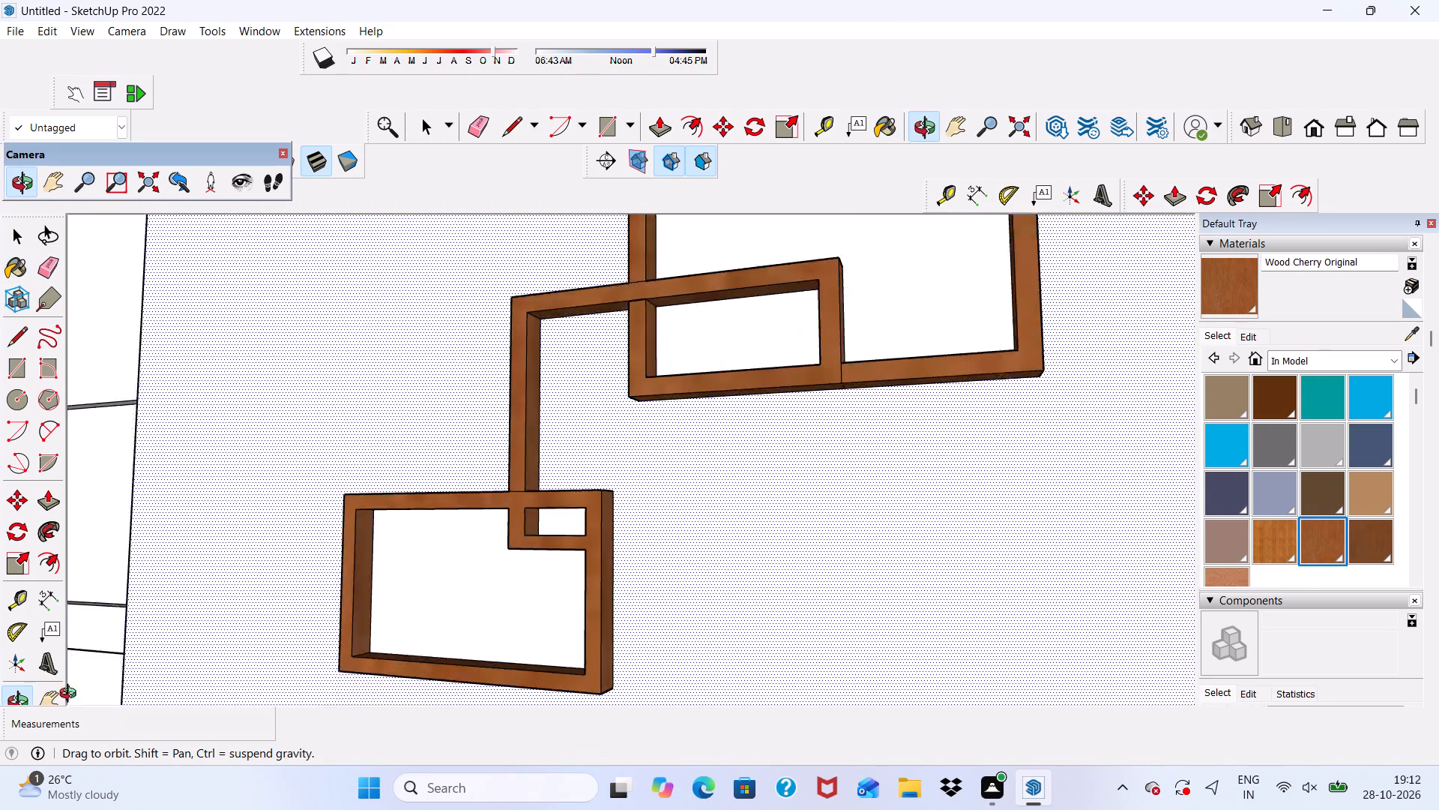
{"action": "middle_click_drag", "start_coordinate": [71, 695], "coordinate": [497, 792]}
{"action": "scroll", "coordinate": [520, 352], "scroll_direction": "up", "scroll_amount": 7}
{"action": "left_click", "coordinate": [519, 279]}
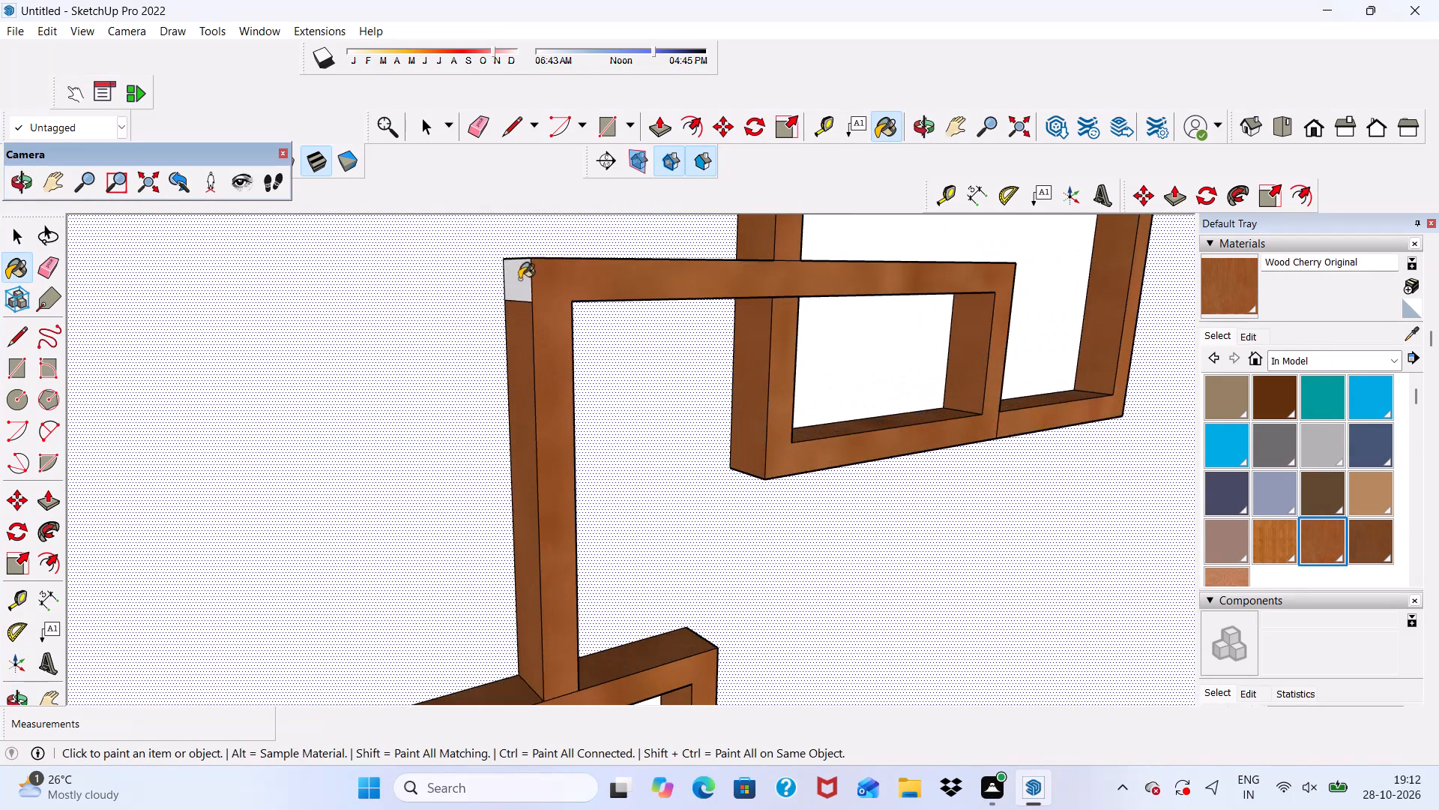
{"action": "scroll", "coordinate": [457, 298], "scroll_direction": "down", "scroll_amount": 18}
{"action": "middle_click_drag", "start_coordinate": [553, 433], "coordinate": [331, 473]}
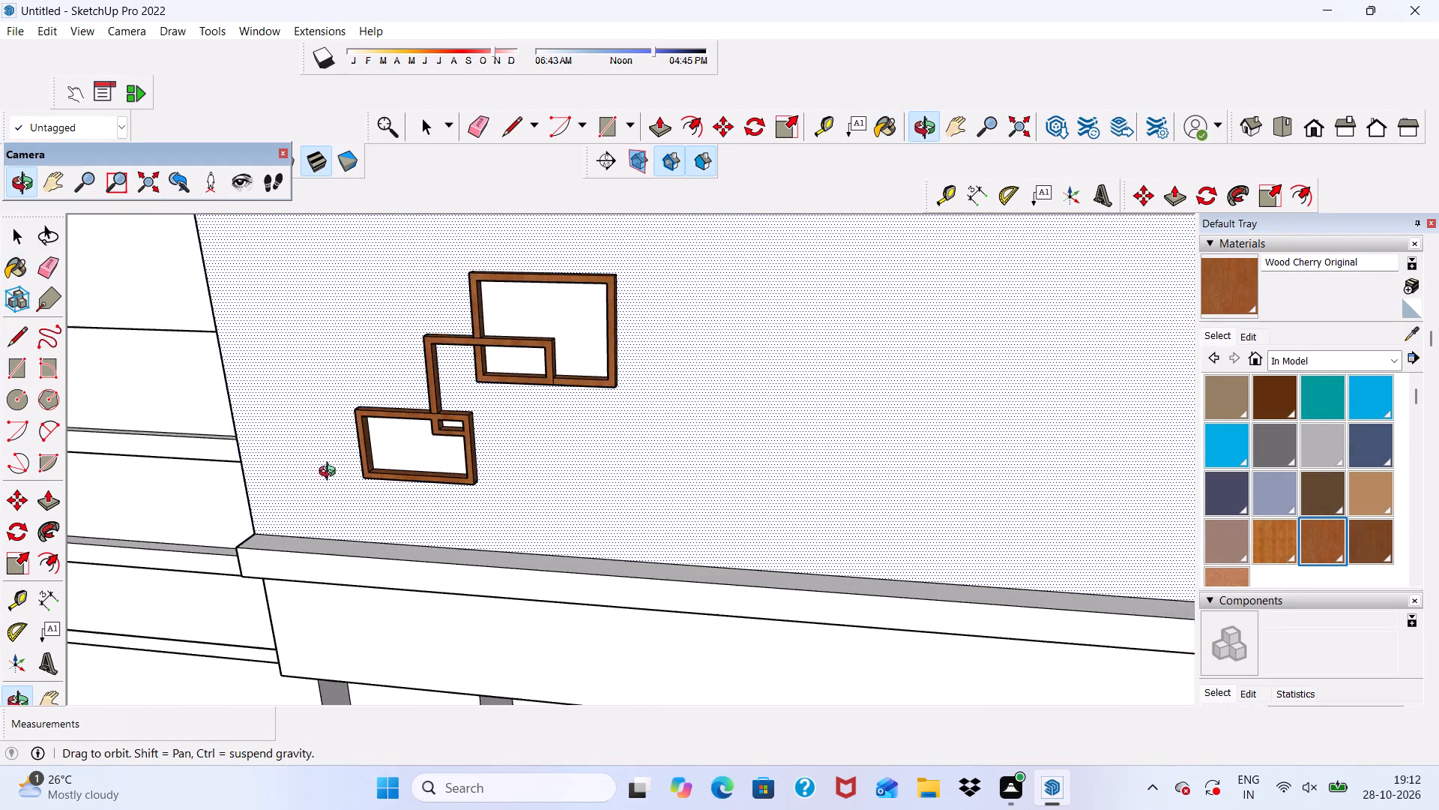
{"action": "middle_click_drag", "start_coordinate": [331, 473], "coordinate": [325, 478]}
{"action": "middle_click_drag", "start_coordinate": [572, 388], "coordinate": [568, 431]}
{"action": "key", "text": "space"}
Paint the front face and outer top strip of the coping above the balcony parapet with Wood Cherry Original.
{"action": "scroll", "coordinate": [660, 340], "scroll_direction": "up", "scroll_amount": 1}
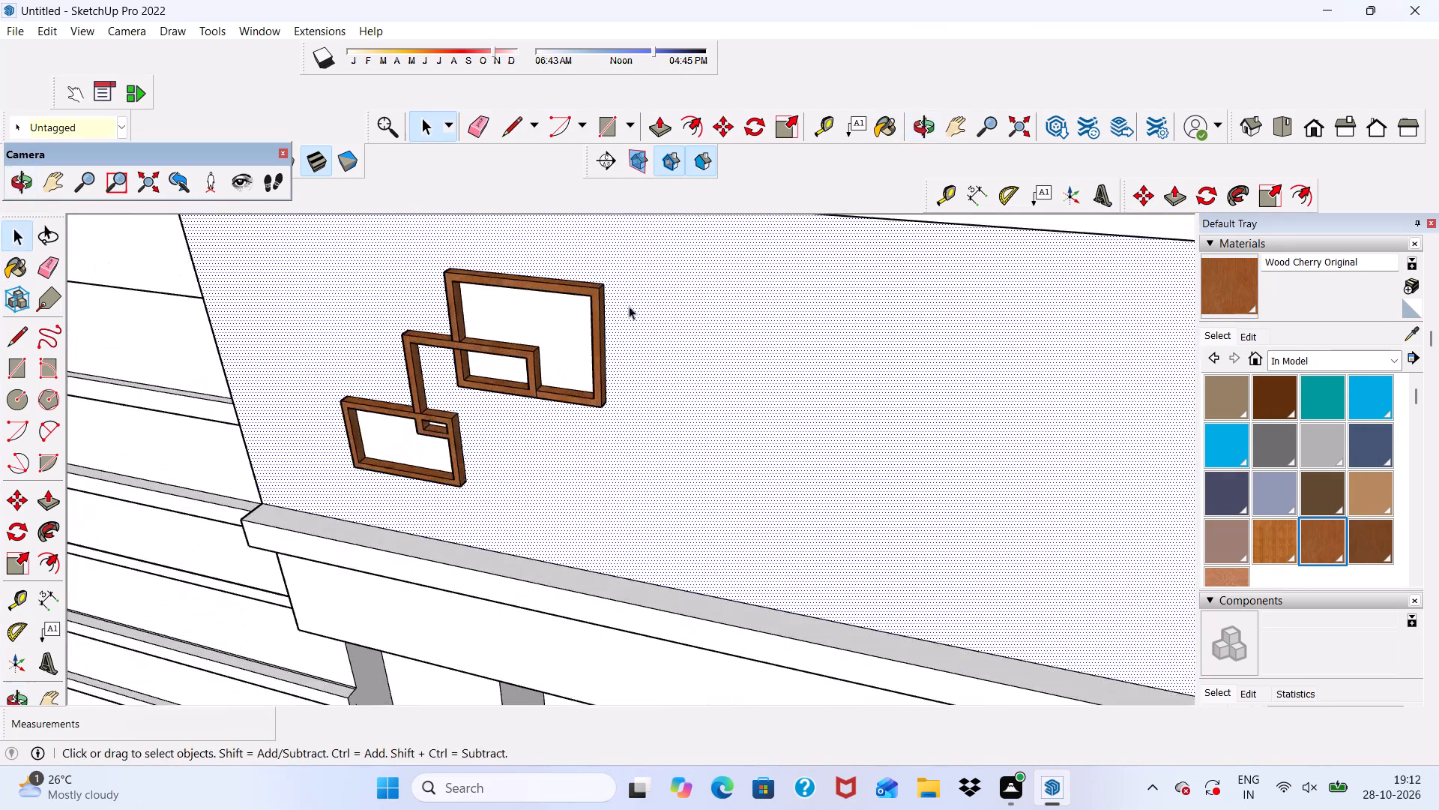
{"action": "scroll", "coordinate": [568, 317], "scroll_direction": "down", "scroll_amount": 7}
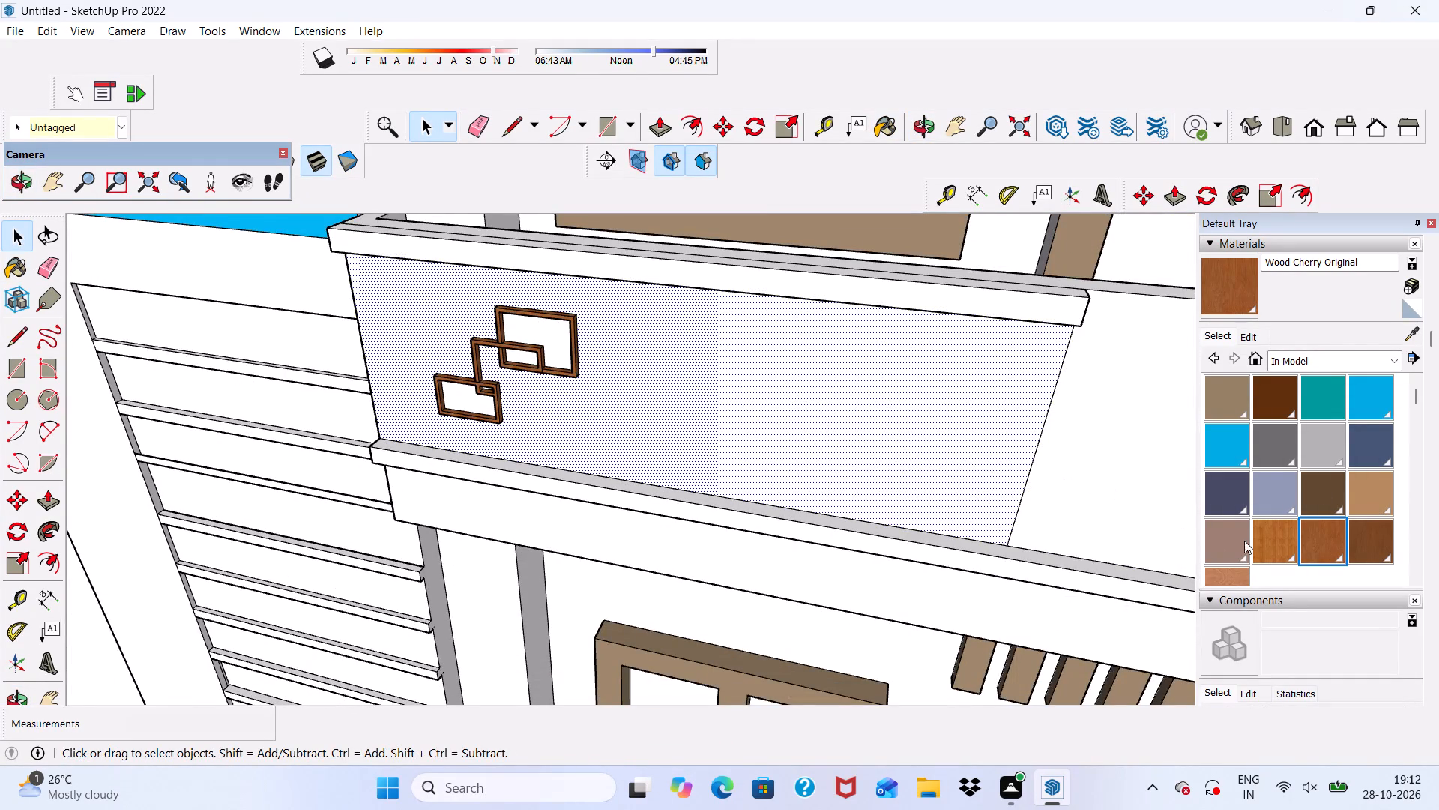
{"action": "left_click", "coordinate": [1315, 529]}
{"action": "scroll", "coordinate": [1024, 527], "scroll_direction": "down", "scroll_amount": 4}
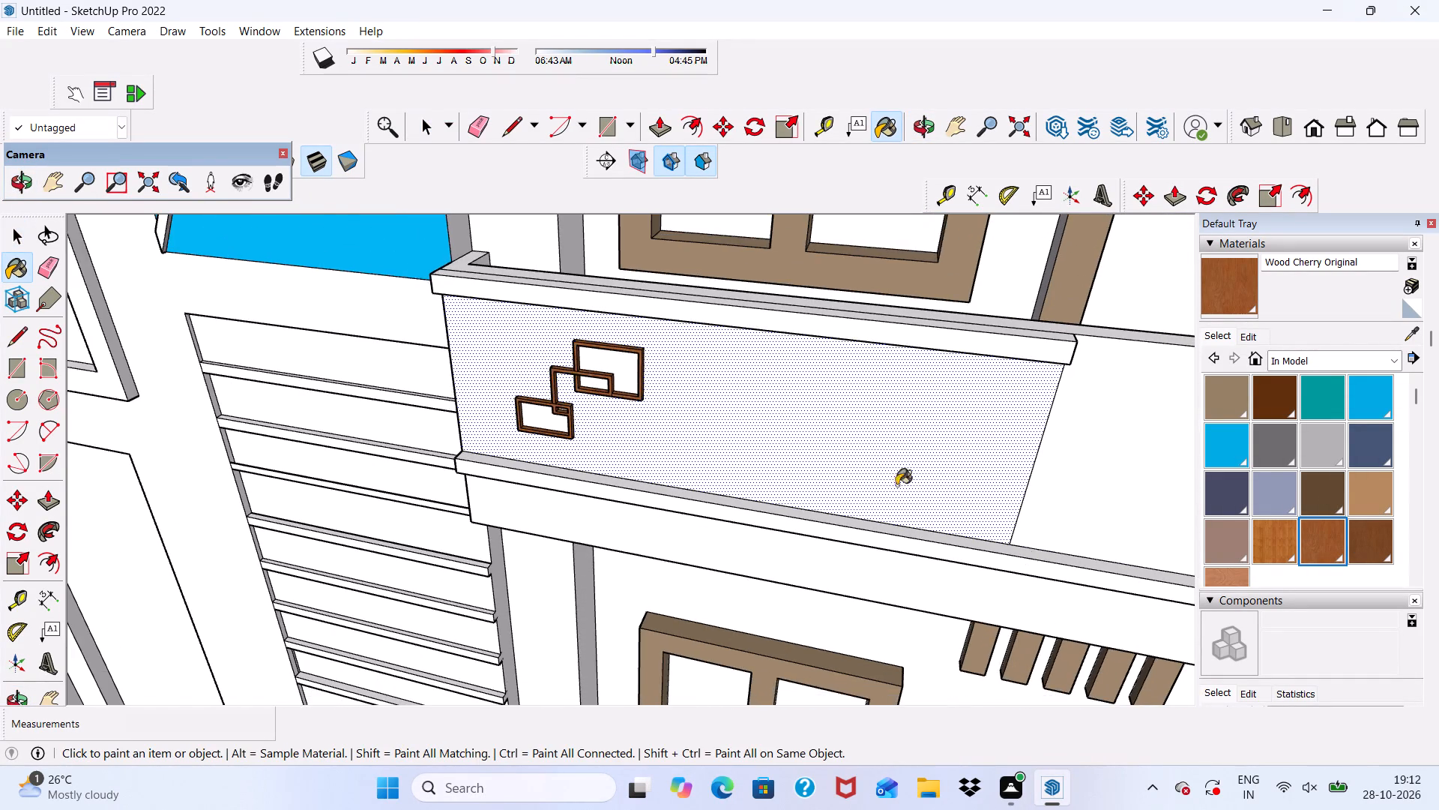
{"action": "scroll", "coordinate": [801, 371], "scroll_direction": "up", "scroll_amount": 4}
{"action": "scroll", "coordinate": [823, 324], "scroll_direction": "down", "scroll_amount": 1}
{"action": "scroll", "coordinate": [828, 327], "scroll_direction": "up", "scroll_amount": 3}
{"action": "scroll", "coordinate": [809, 378], "scroll_direction": "down", "scroll_amount": 1}
{"action": "scroll", "coordinate": [806, 373], "scroll_direction": "up", "scroll_amount": 3}
{"action": "left_click", "coordinate": [809, 360]}
{"action": "scroll", "coordinate": [804, 352], "scroll_direction": "up", "scroll_amount": 2}
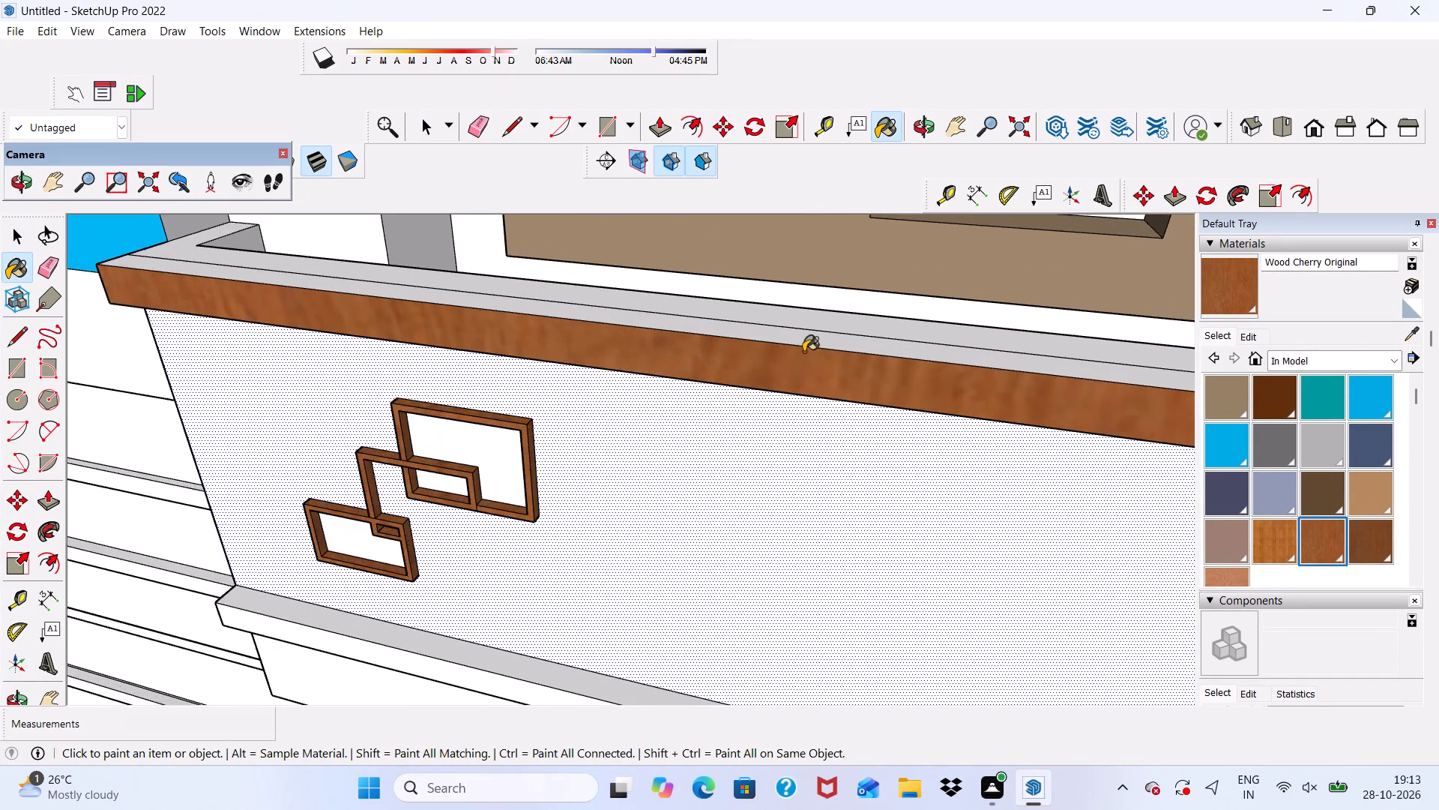
{"action": "scroll", "coordinate": [803, 351], "scroll_direction": "down", "scroll_amount": 1}
{"action": "middle_click_drag", "start_coordinate": [806, 351], "coordinate": [829, 453]}
{"action": "scroll", "coordinate": [819, 440], "scroll_direction": "up", "scroll_amount": 1}
{"action": "left_click", "coordinate": [809, 447]}
Paint the left end and the underside of the parapet's top coping with Wood Cherry Original.
{"action": "scroll", "coordinate": [714, 451], "scroll_direction": "down", "scroll_amount": 1}
{"action": "middle_click_drag", "start_coordinate": [714, 472], "coordinate": [1115, 362]}
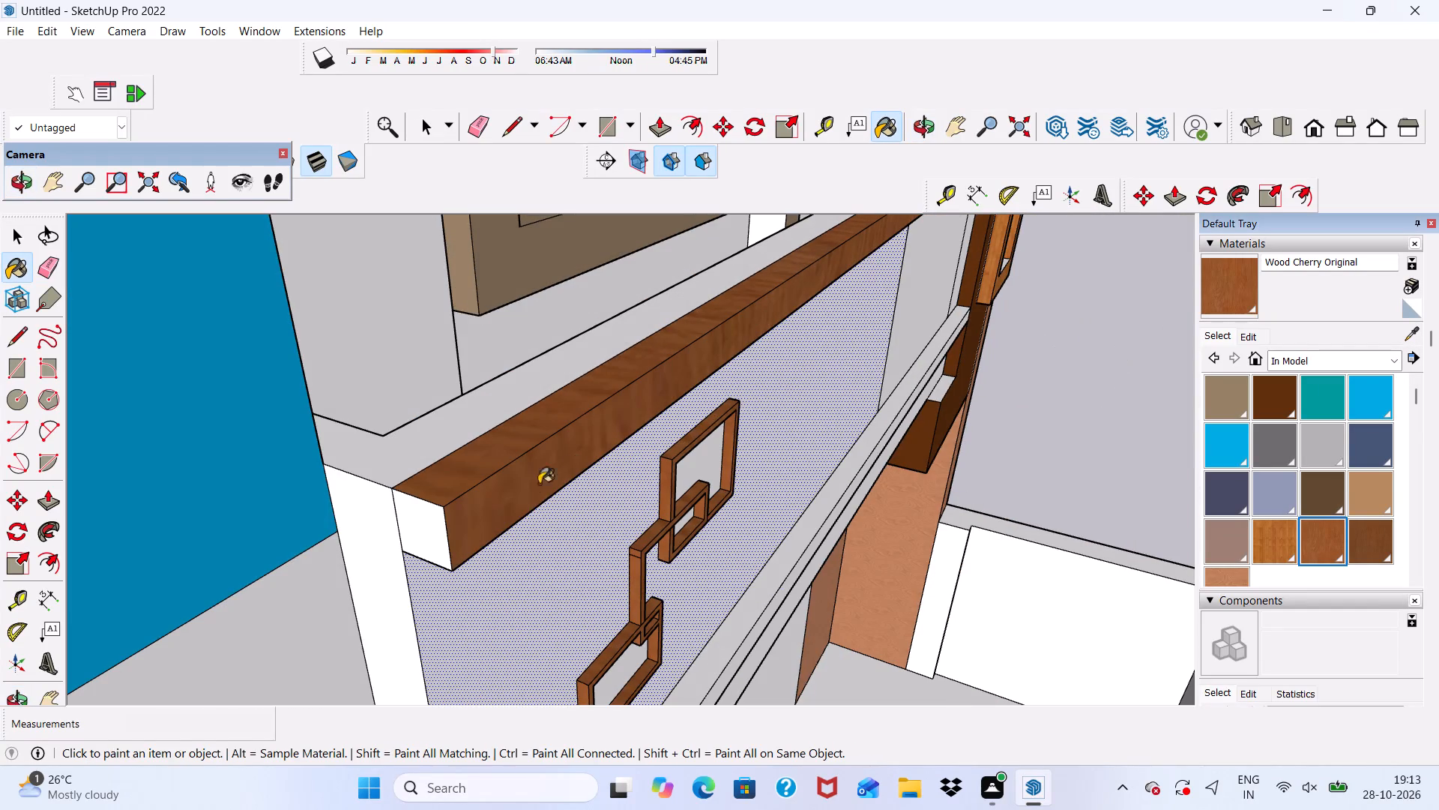
{"action": "left_click", "coordinate": [411, 524]}
{"action": "scroll", "coordinate": [414, 533], "scroll_direction": "down", "scroll_amount": 5}
{"action": "middle_click_drag", "start_coordinate": [600, 526], "coordinate": [192, 407]}
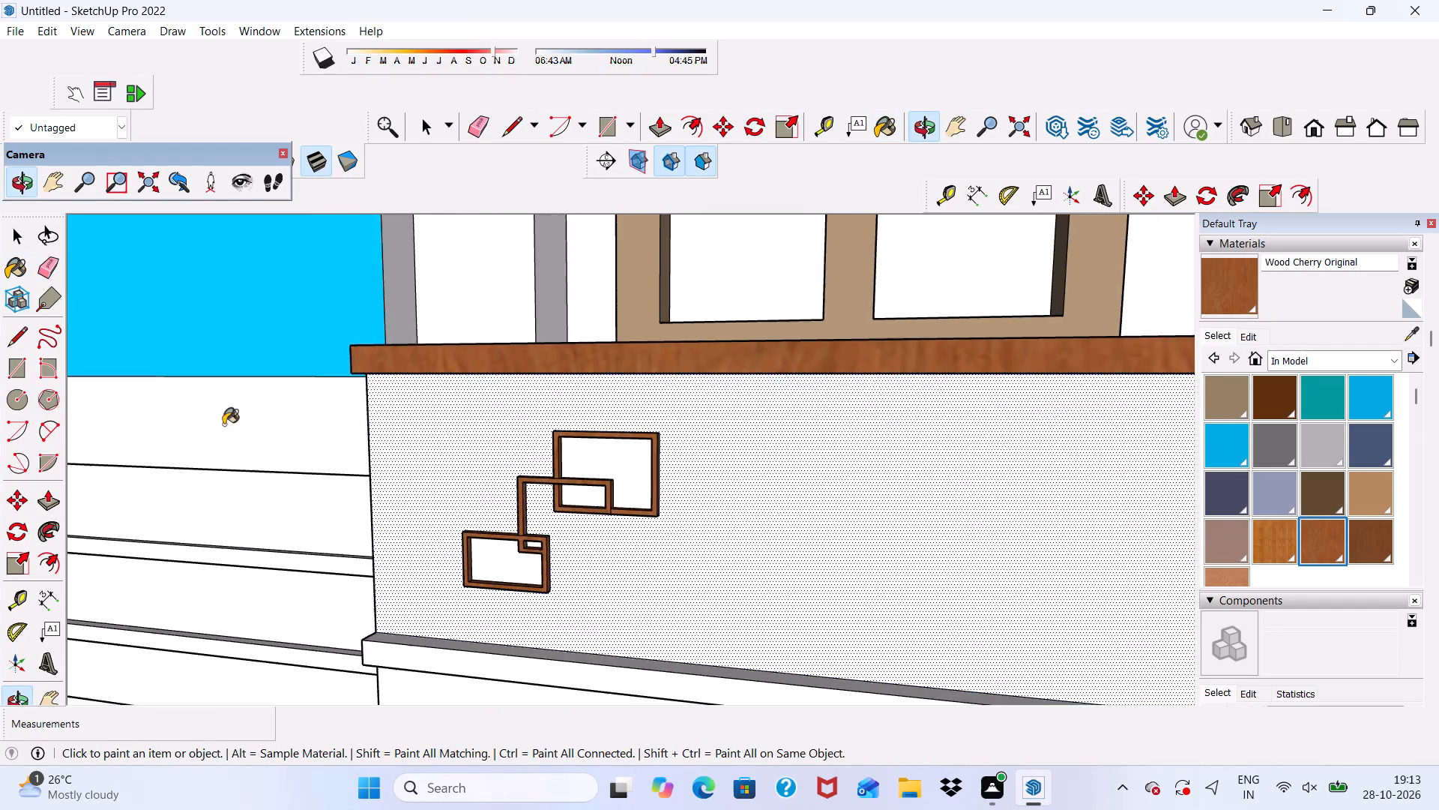
{"action": "scroll", "coordinate": [331, 503], "scroll_direction": "down", "scroll_amount": 4}
{"action": "middle_click_drag", "start_coordinate": [625, 520], "coordinate": [640, 375]}
{"action": "scroll", "coordinate": [1048, 288], "scroll_direction": "up", "scroll_amount": 8}
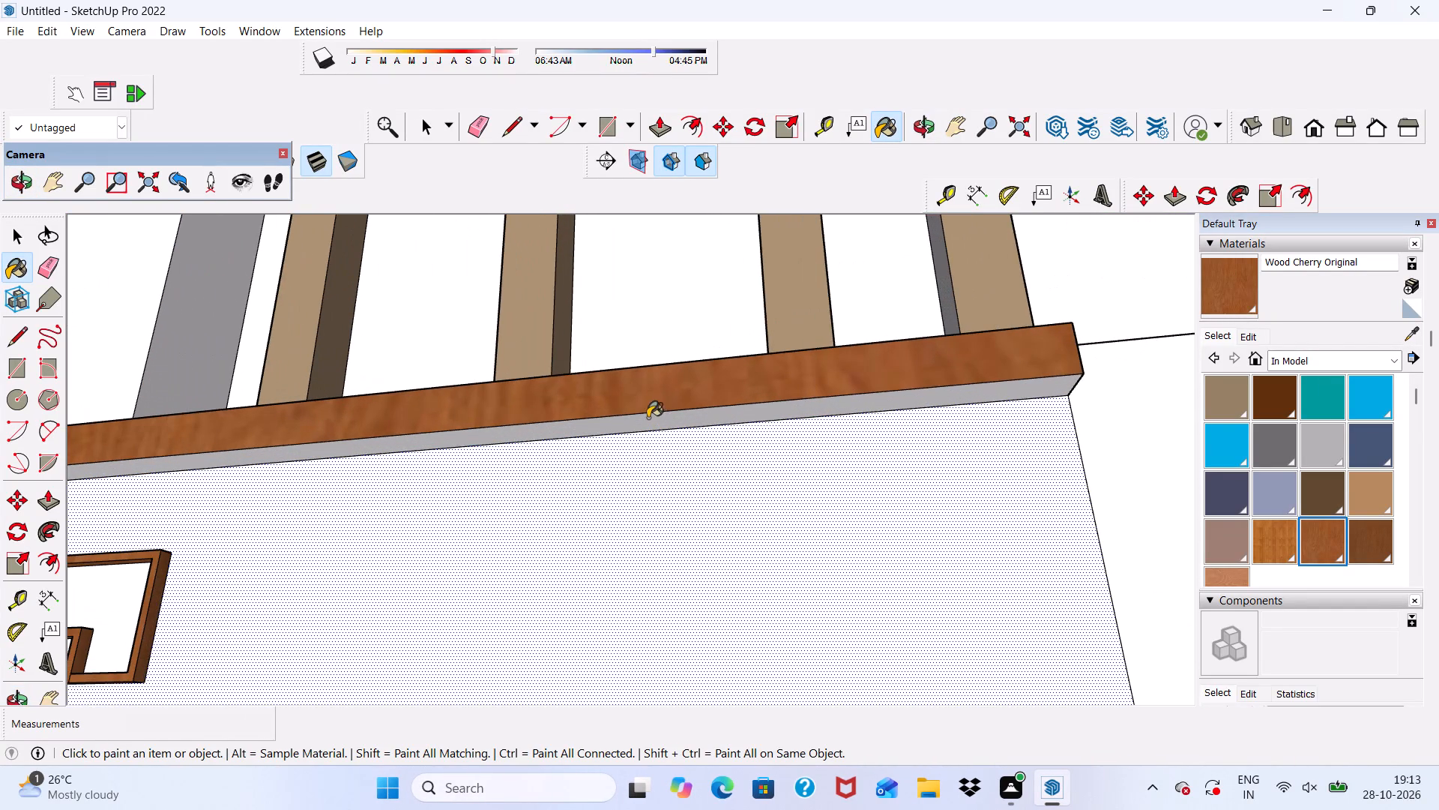
{"action": "scroll", "coordinate": [646, 412], "scroll_direction": "up", "scroll_amount": 8}
{"action": "left_click_drag", "start_coordinate": [593, 451], "coordinate": [590, 451]}
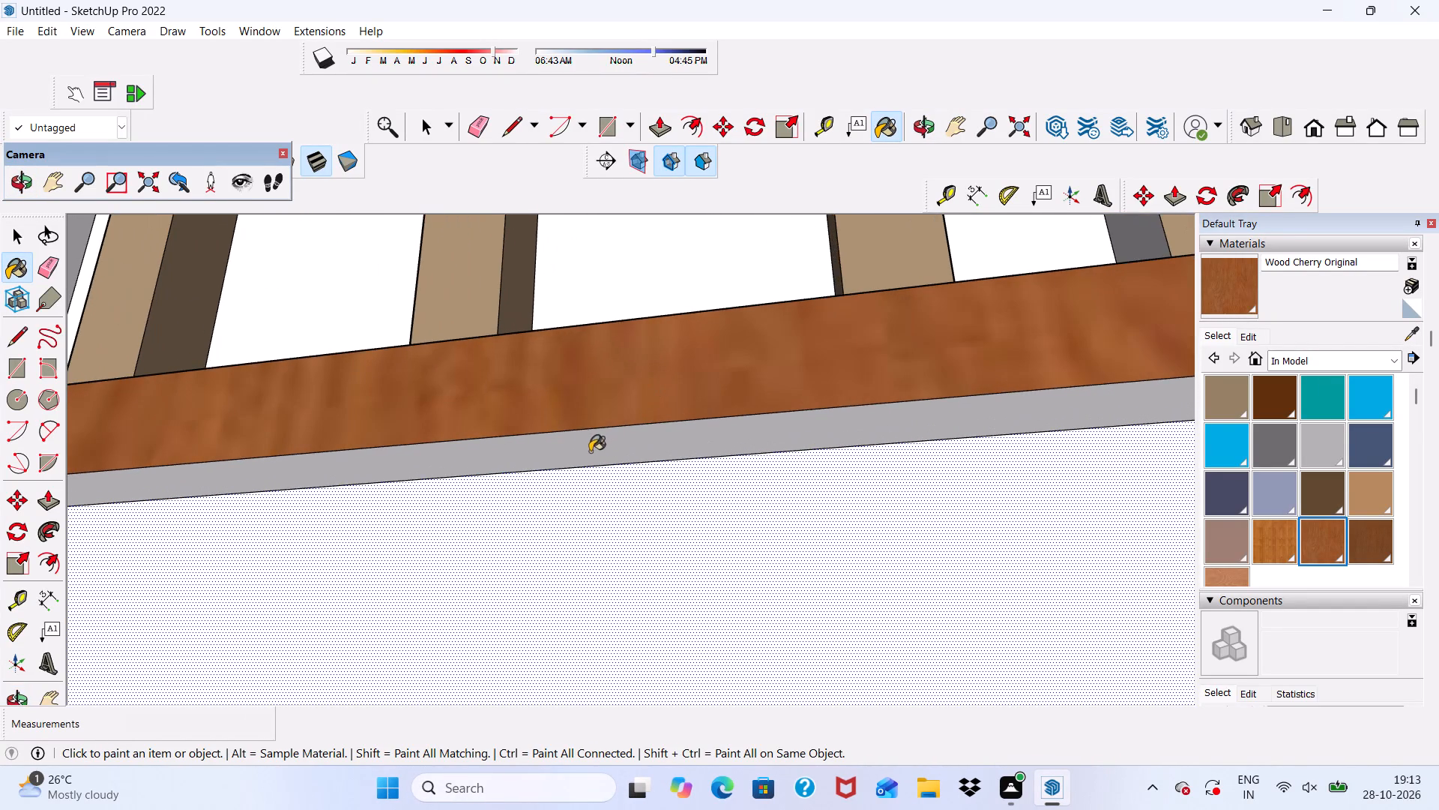
{"action": "left_click_drag", "start_coordinate": [590, 451], "coordinate": [588, 444]}
Paint the front and top faces of the ledge below the balcony parapet with Wood Cherry Original.
{"action": "scroll", "coordinate": [573, 402], "scroll_direction": "down", "scroll_amount": 20}
{"action": "scroll", "coordinate": [573, 402], "scroll_direction": "down", "scroll_amount": 5}
{"action": "middle_click_drag", "start_coordinate": [708, 490], "coordinate": [779, 672]}
{"action": "scroll", "coordinate": [576, 570], "scroll_direction": "down", "scroll_amount": 5}
{"action": "scroll", "coordinate": [512, 634], "scroll_direction": "up", "scroll_amount": 13}
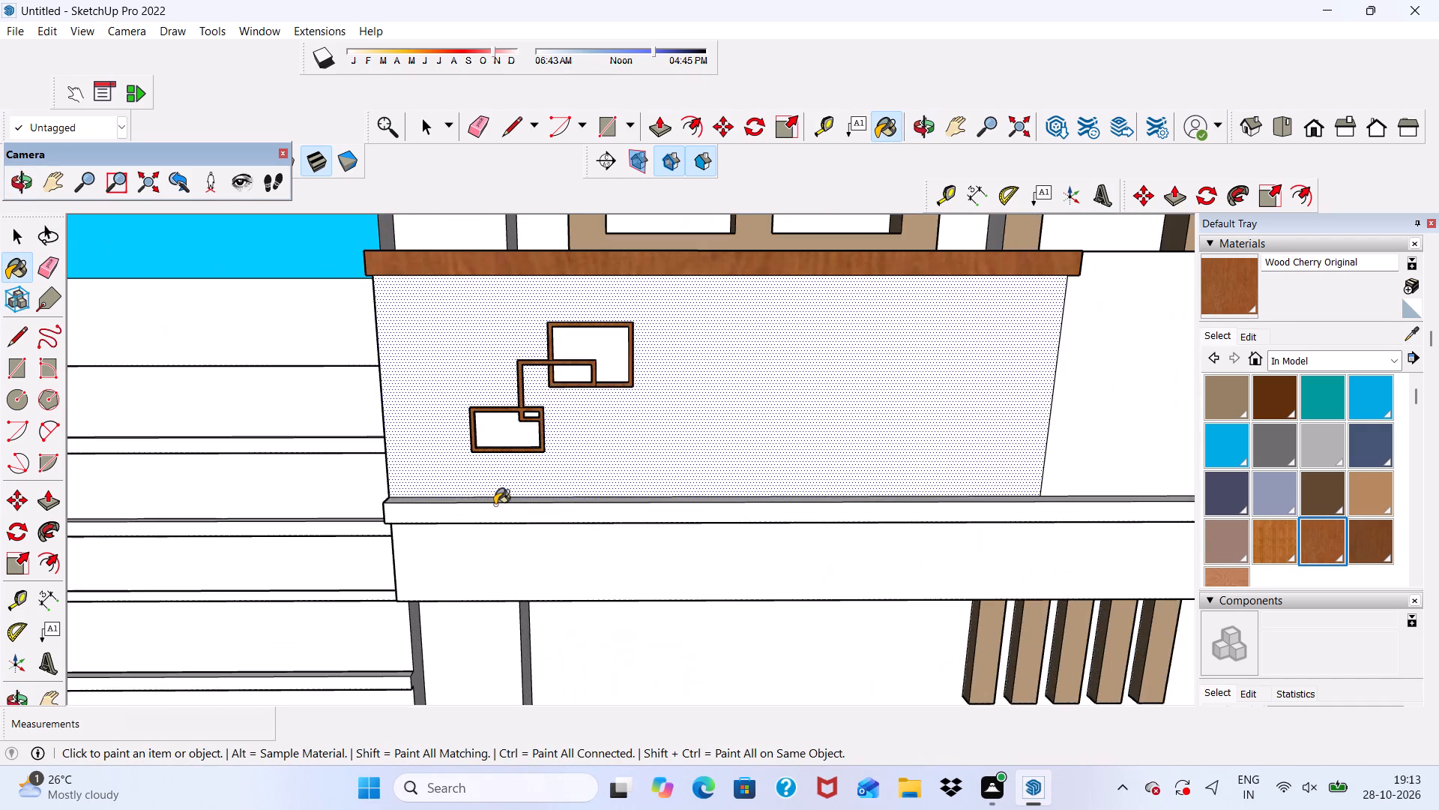
{"action": "left_click", "coordinate": [495, 505]}
{"action": "scroll", "coordinate": [463, 529], "scroll_direction": "down", "scroll_amount": 4}
{"action": "middle_click_drag", "start_coordinate": [678, 544], "coordinate": [684, 674]}
{"action": "scroll", "coordinate": [661, 661], "scroll_direction": "up", "scroll_amount": 9}
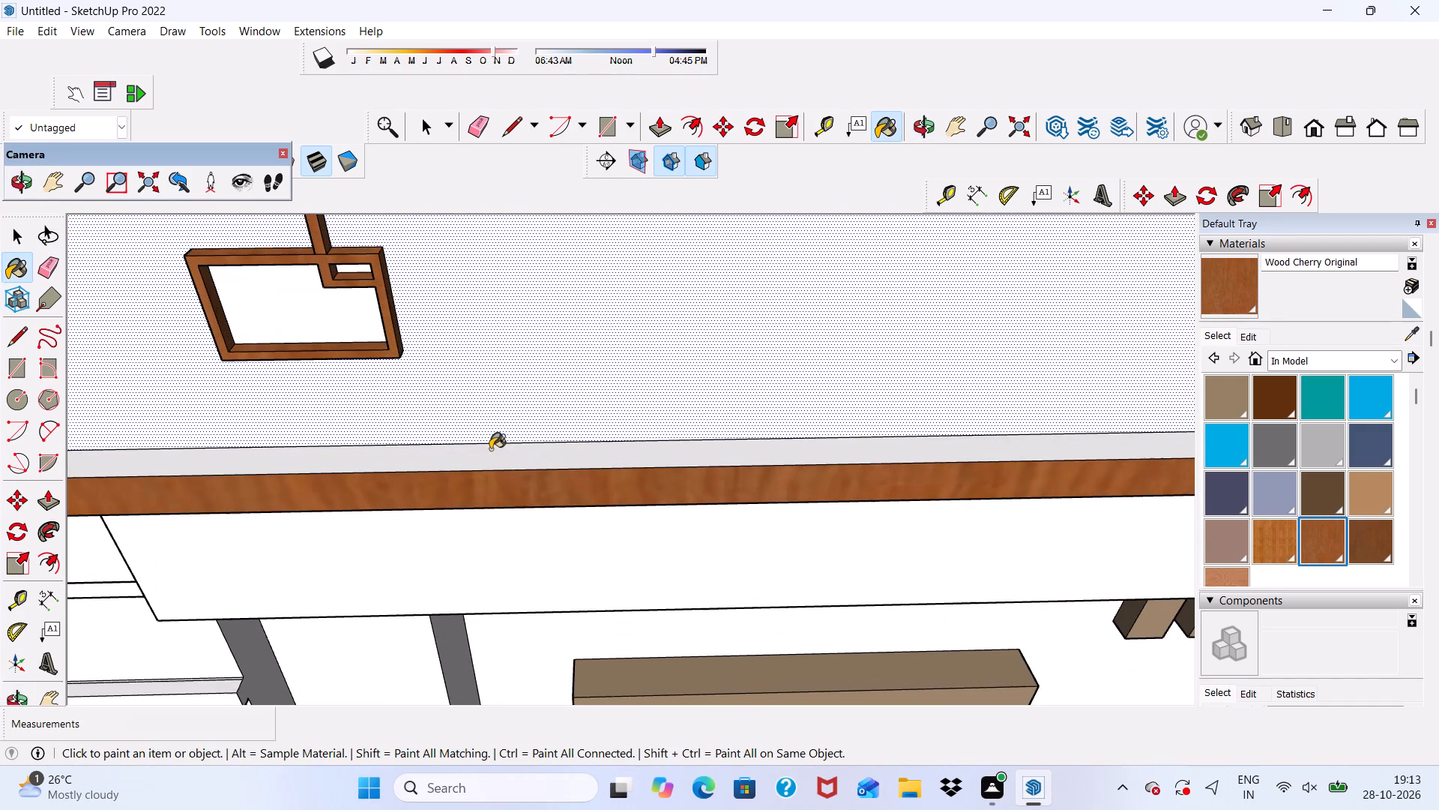
{"action": "left_click", "coordinate": [490, 455]}
Paint the underside and left end of the ledge below the balcony parapet with Wood Cherry Original.
{"action": "scroll", "coordinate": [486, 488], "scroll_direction": "down", "scroll_amount": 2}
{"action": "middle_click_drag", "start_coordinate": [483, 493], "coordinate": [483, 283]}
{"action": "scroll", "coordinate": [405, 443], "scroll_direction": "up", "scroll_amount": 4}
{"action": "middle_click_drag", "start_coordinate": [417, 404], "coordinate": [421, 346]}
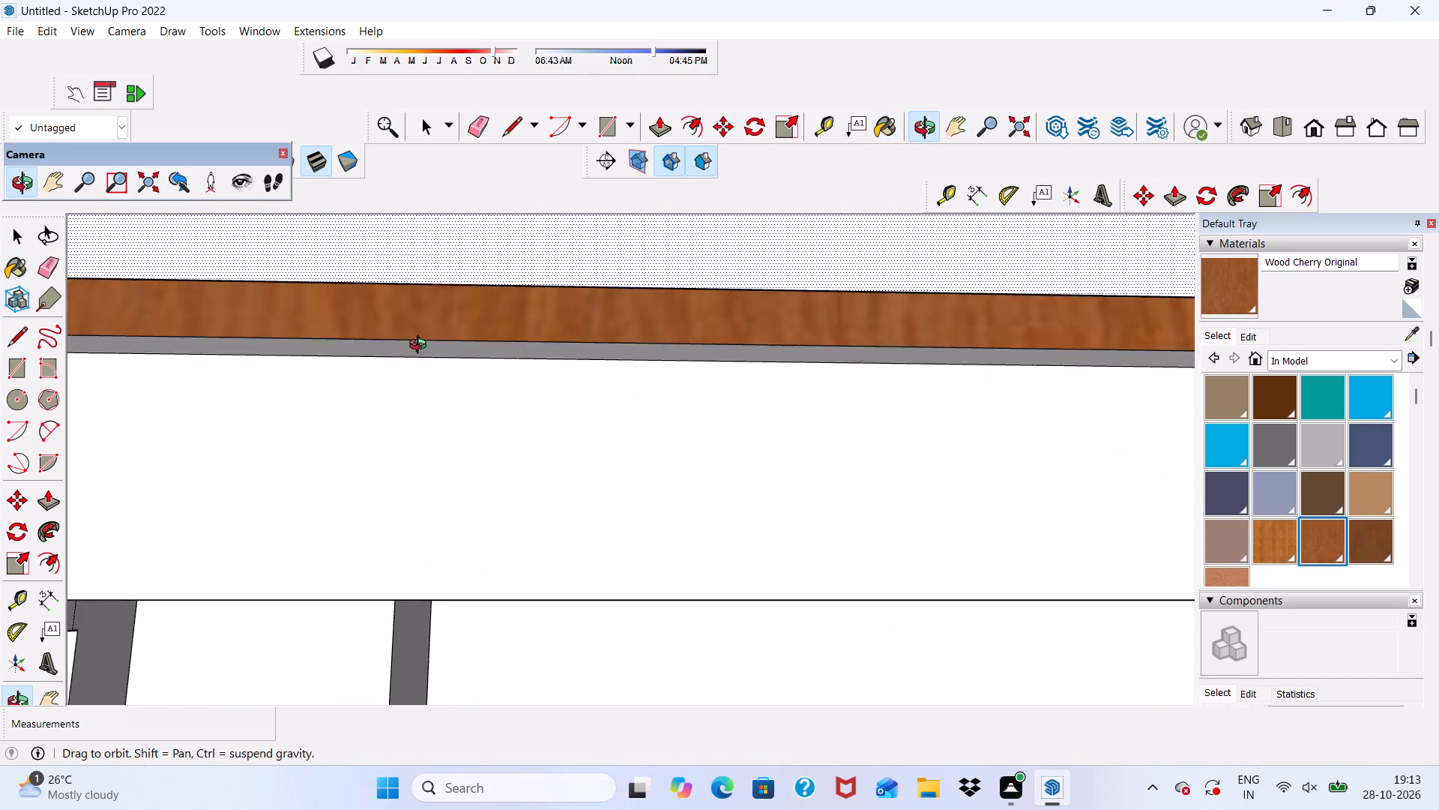
{"action": "middle_click_drag", "start_coordinate": [421, 346], "coordinate": [420, 343]}
{"action": "scroll", "coordinate": [420, 343], "scroll_direction": "up", "scroll_amount": 2}
{"action": "left_click", "coordinate": [420, 335]}
{"action": "scroll", "coordinate": [414, 370], "scroll_direction": "down", "scroll_amount": 4}
{"action": "middle_click_drag", "start_coordinate": [417, 390], "coordinate": [732, 550]}
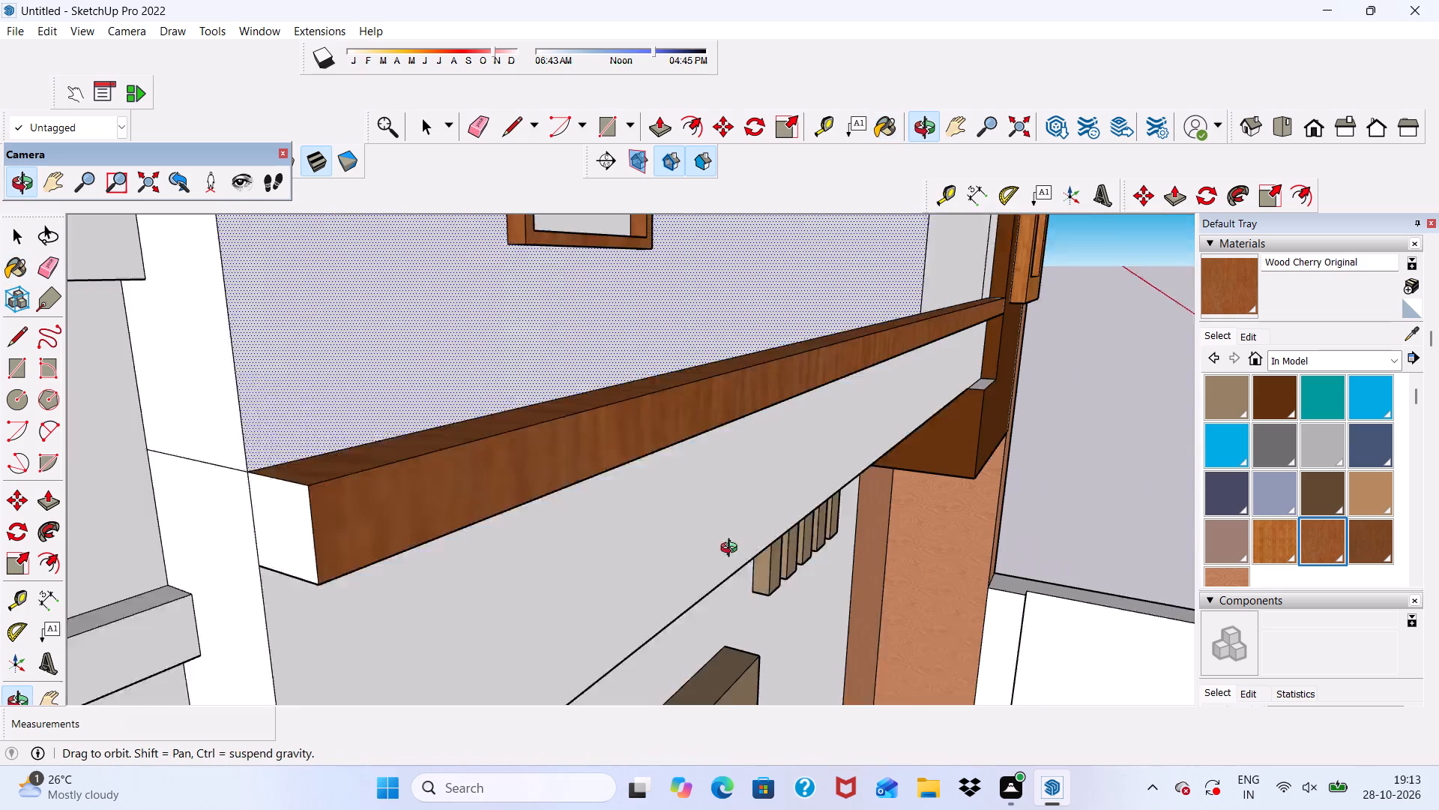
{"action": "middle_click_drag", "start_coordinate": [732, 550], "coordinate": [739, 560]}
{"action": "left_click", "coordinate": [352, 598]}
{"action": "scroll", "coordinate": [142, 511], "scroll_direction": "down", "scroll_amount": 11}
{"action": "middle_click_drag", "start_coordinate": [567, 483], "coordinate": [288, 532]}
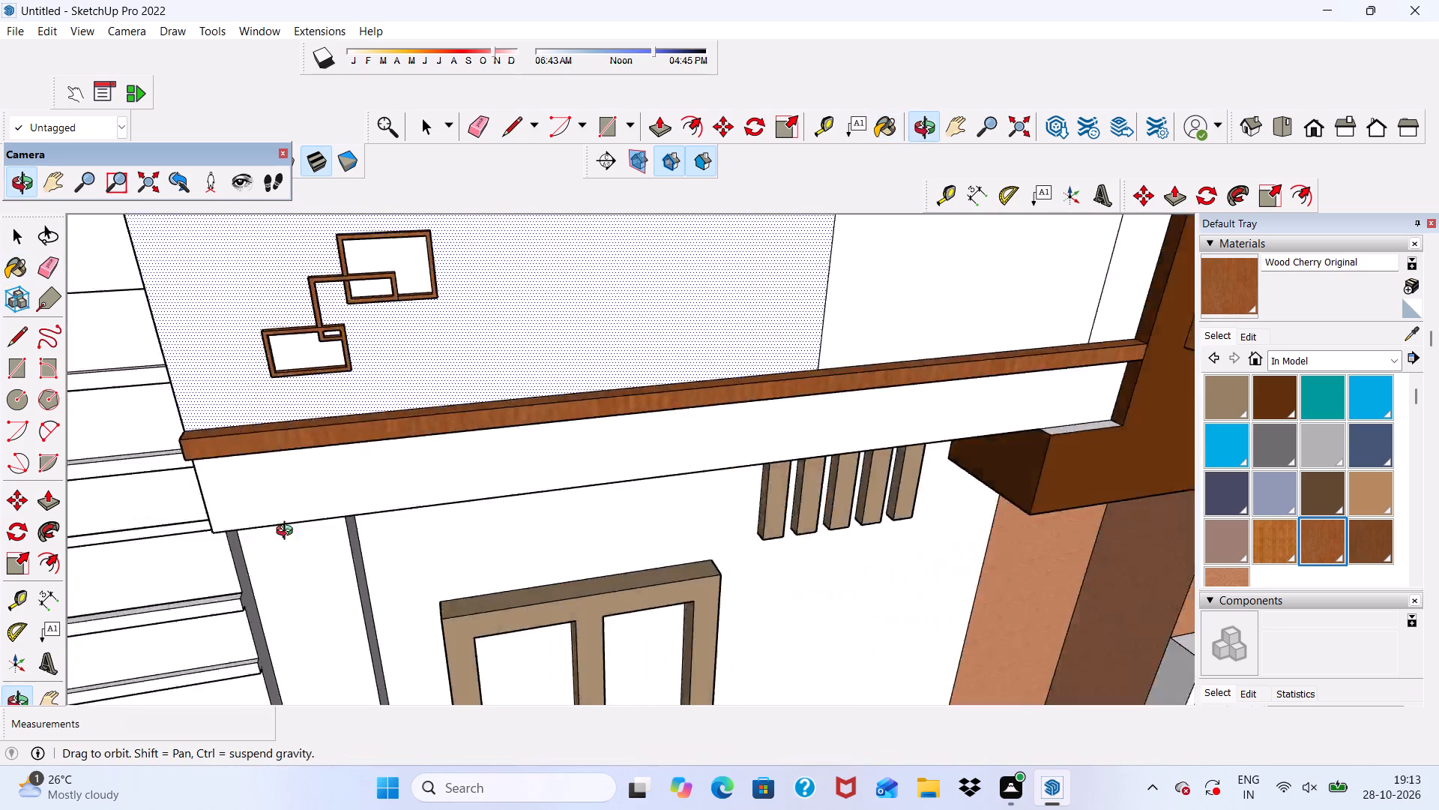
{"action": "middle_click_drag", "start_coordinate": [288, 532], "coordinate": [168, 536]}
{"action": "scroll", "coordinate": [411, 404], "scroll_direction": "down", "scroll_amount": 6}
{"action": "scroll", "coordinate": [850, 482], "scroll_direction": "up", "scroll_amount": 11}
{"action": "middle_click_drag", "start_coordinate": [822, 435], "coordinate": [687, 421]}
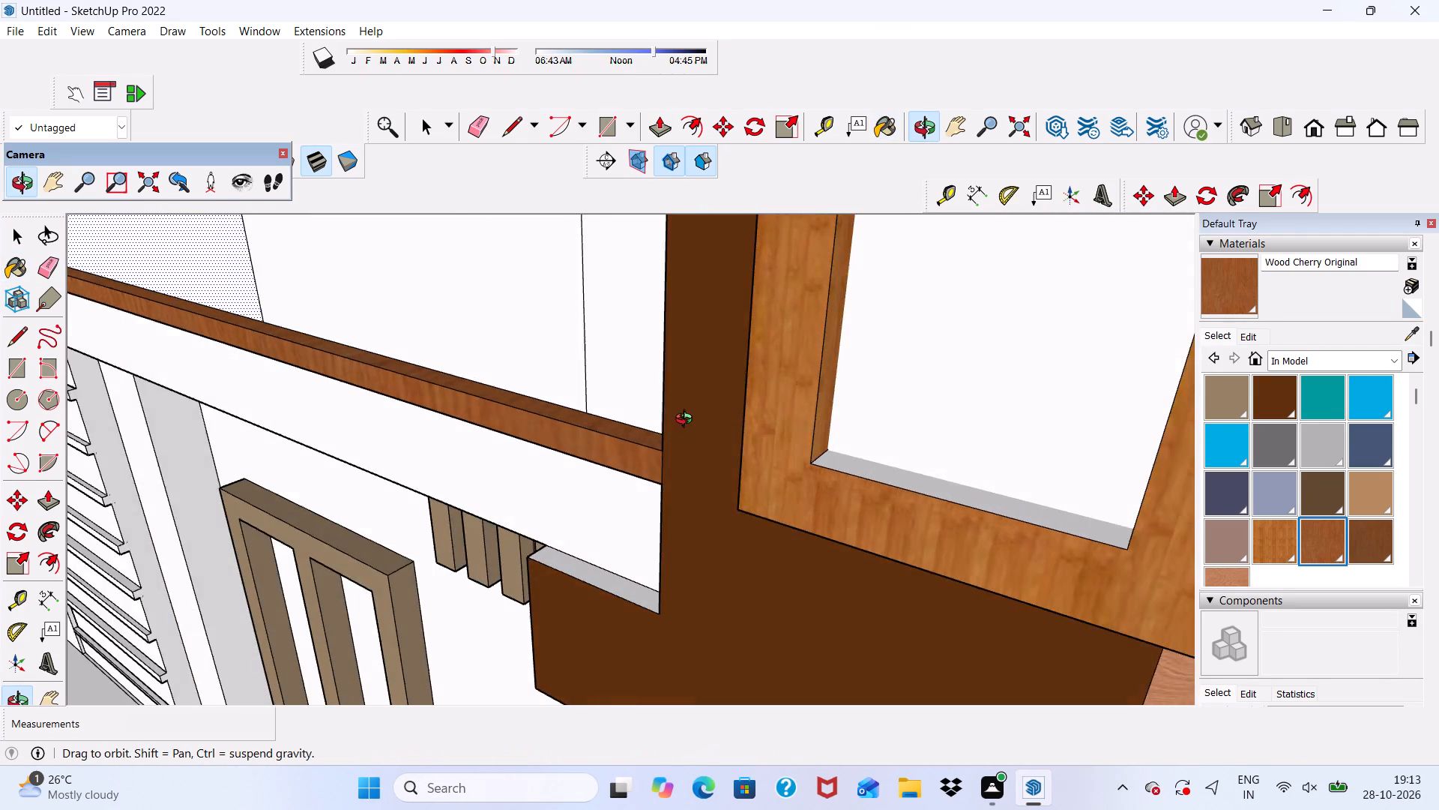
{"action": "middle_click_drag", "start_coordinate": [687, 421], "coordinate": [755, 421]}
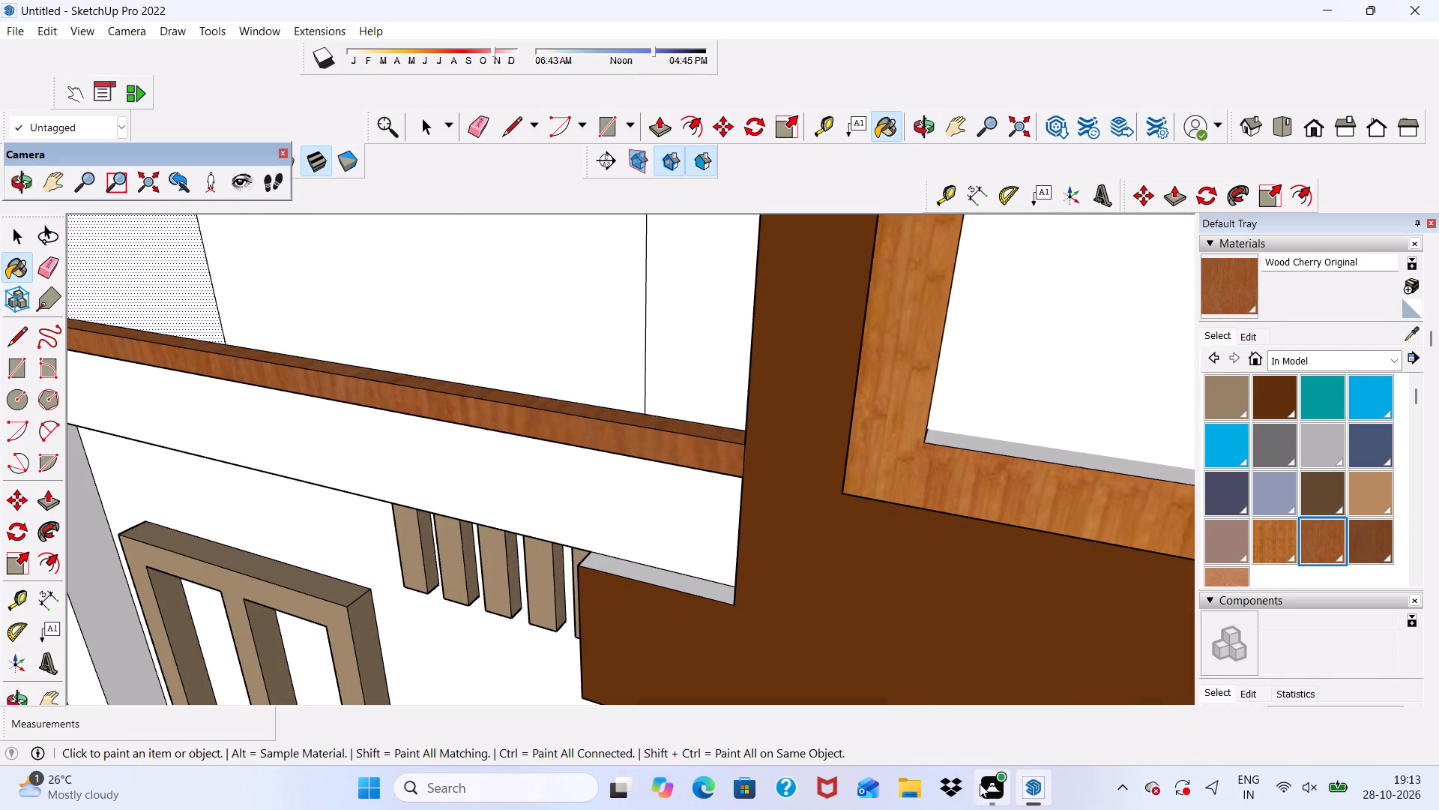
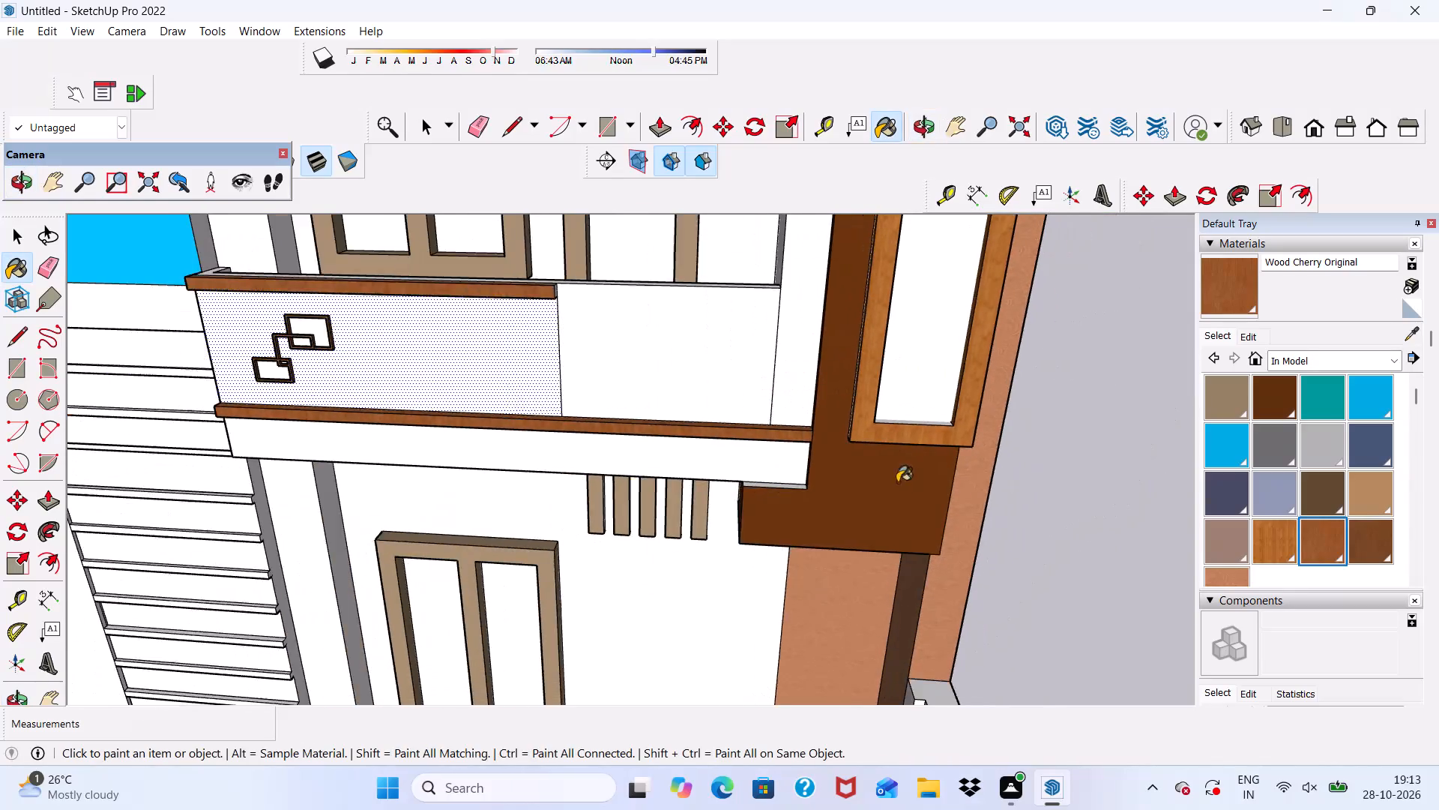
Paint the inner bottom ledge of the tall upper-floor window frame beside the balcony with Wood Bamboo.
{"action": "middle_click_drag", "start_coordinate": [898, 478], "coordinate": [944, 343]}
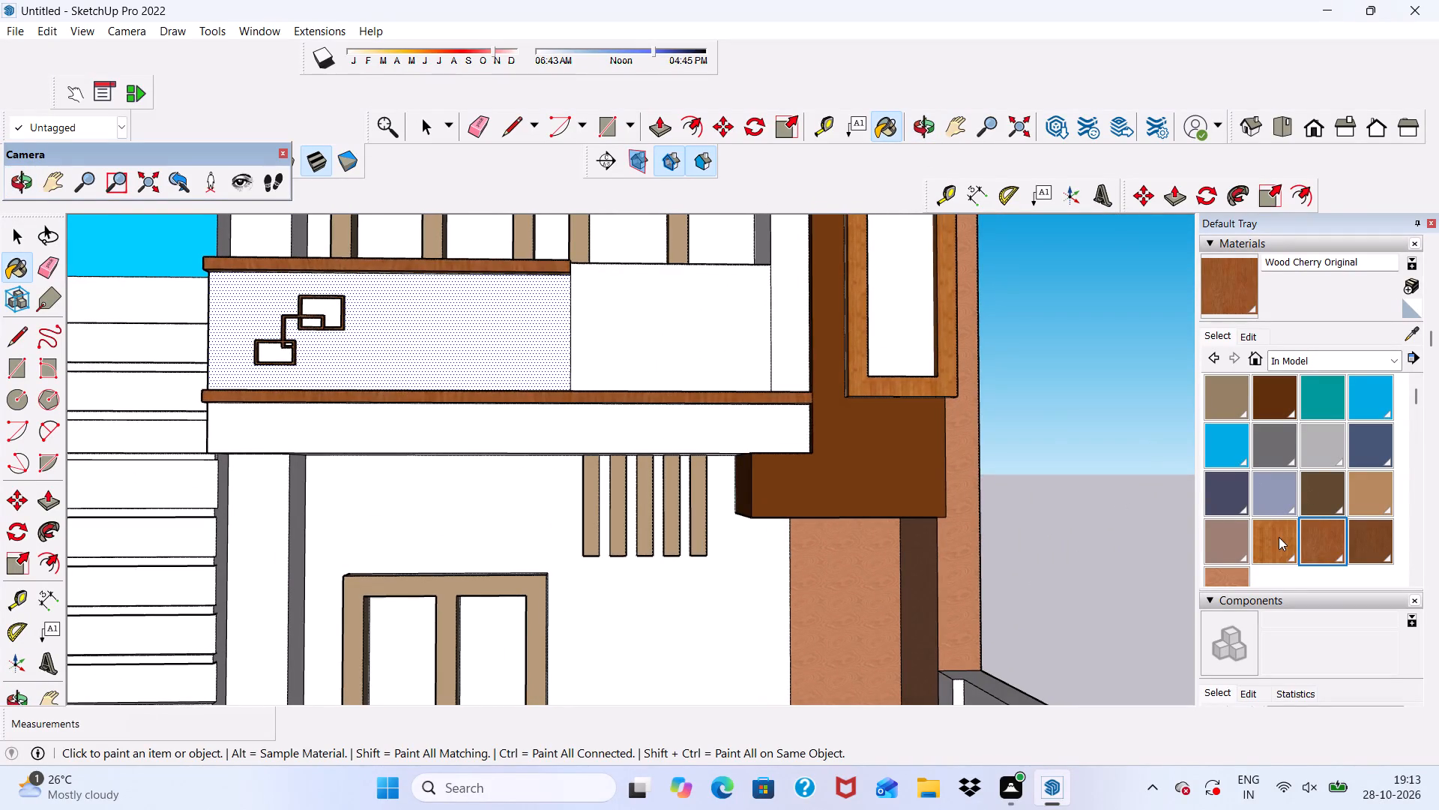
{"action": "left_click", "coordinate": [1281, 535]}
{"action": "middle_click_drag", "start_coordinate": [972, 370], "coordinate": [965, 565]}
{"action": "scroll", "coordinate": [961, 535], "scroll_direction": "up", "scroll_amount": 8}
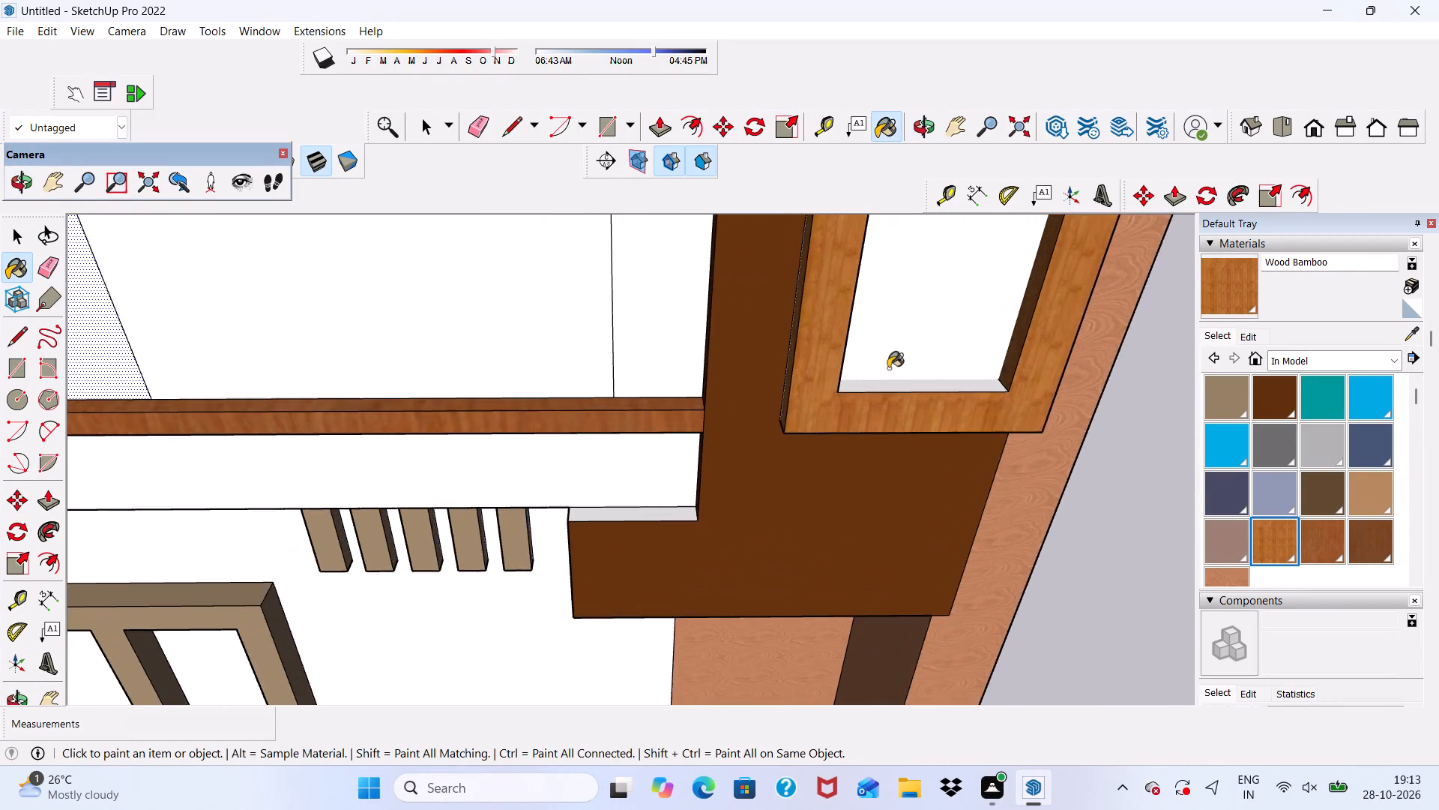
{"action": "scroll", "coordinate": [888, 368], "scroll_direction": "up", "scroll_amount": 5}
{"action": "left_click", "coordinate": [916, 388]}
{"action": "scroll", "coordinate": [920, 415], "scroll_direction": "down", "scroll_amount": 4}
{"action": "middle_click_drag", "start_coordinate": [934, 445], "coordinate": [929, 322]}
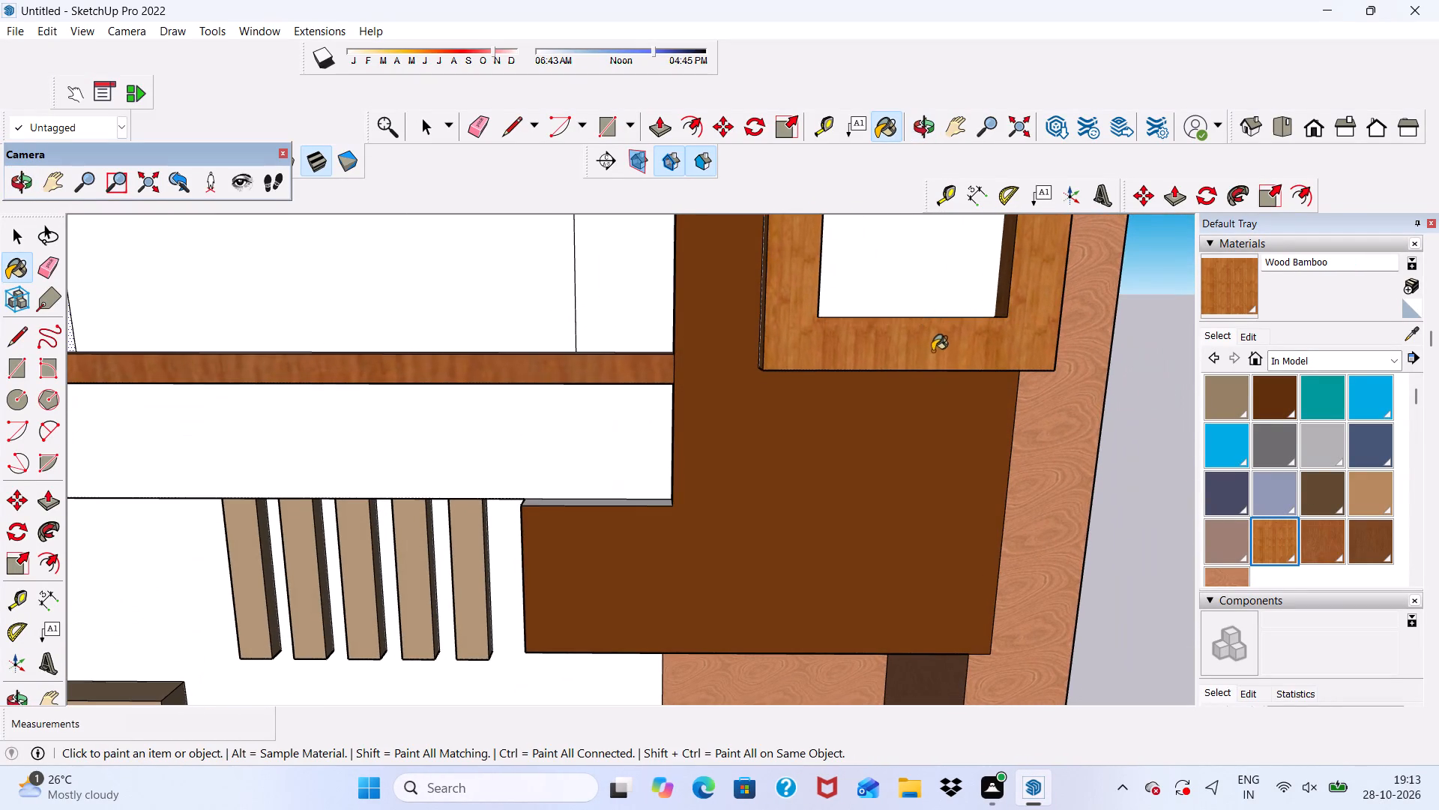
{"action": "key", "text": "space"}
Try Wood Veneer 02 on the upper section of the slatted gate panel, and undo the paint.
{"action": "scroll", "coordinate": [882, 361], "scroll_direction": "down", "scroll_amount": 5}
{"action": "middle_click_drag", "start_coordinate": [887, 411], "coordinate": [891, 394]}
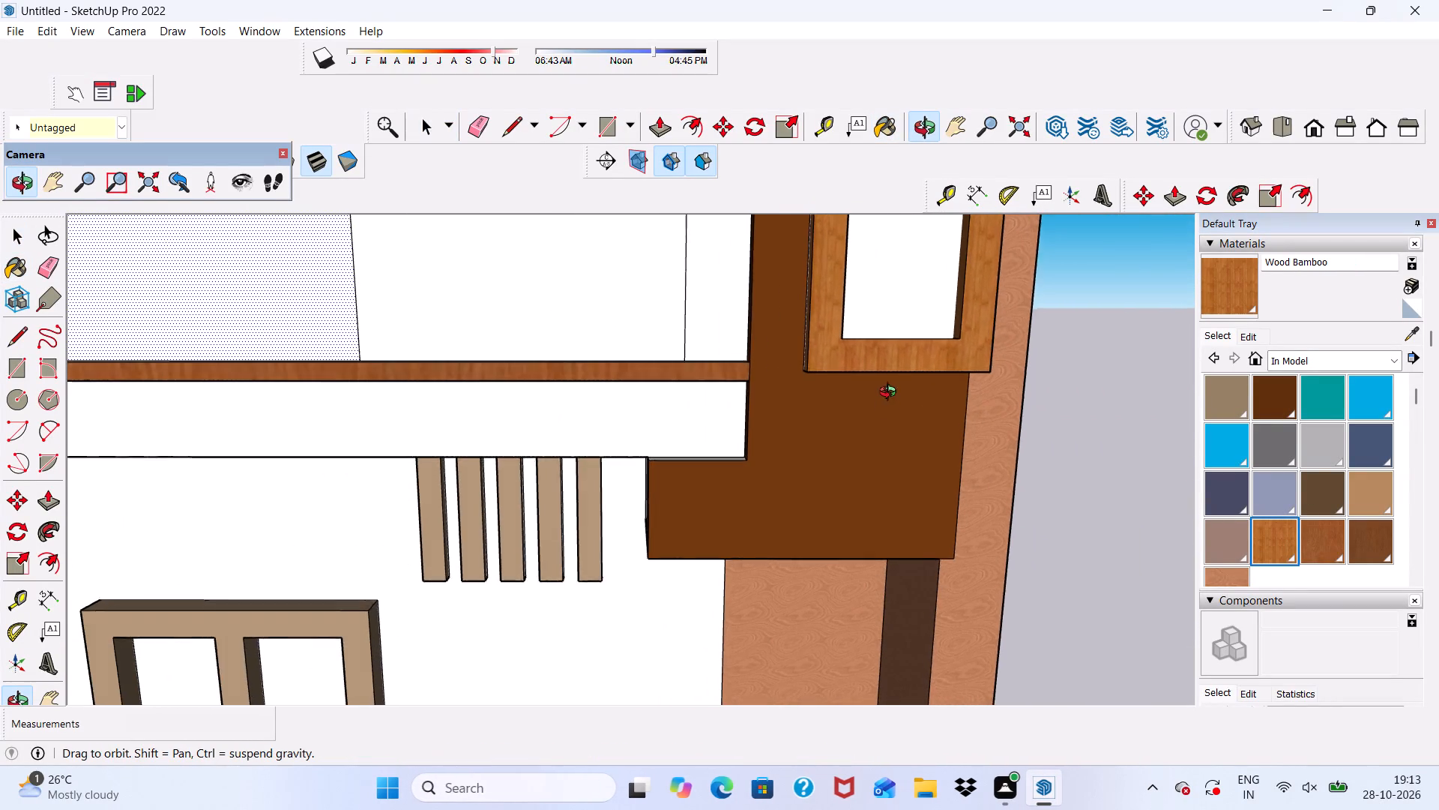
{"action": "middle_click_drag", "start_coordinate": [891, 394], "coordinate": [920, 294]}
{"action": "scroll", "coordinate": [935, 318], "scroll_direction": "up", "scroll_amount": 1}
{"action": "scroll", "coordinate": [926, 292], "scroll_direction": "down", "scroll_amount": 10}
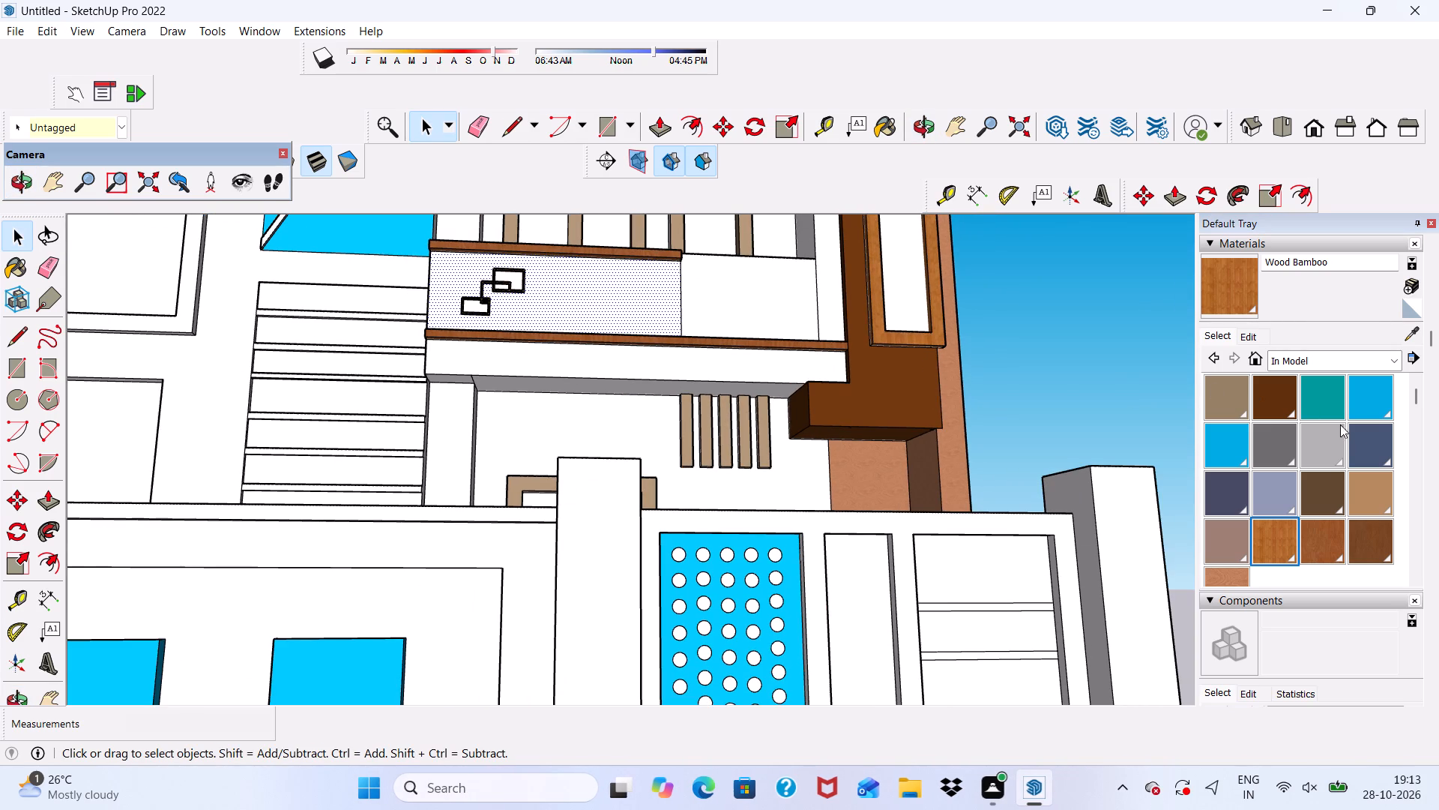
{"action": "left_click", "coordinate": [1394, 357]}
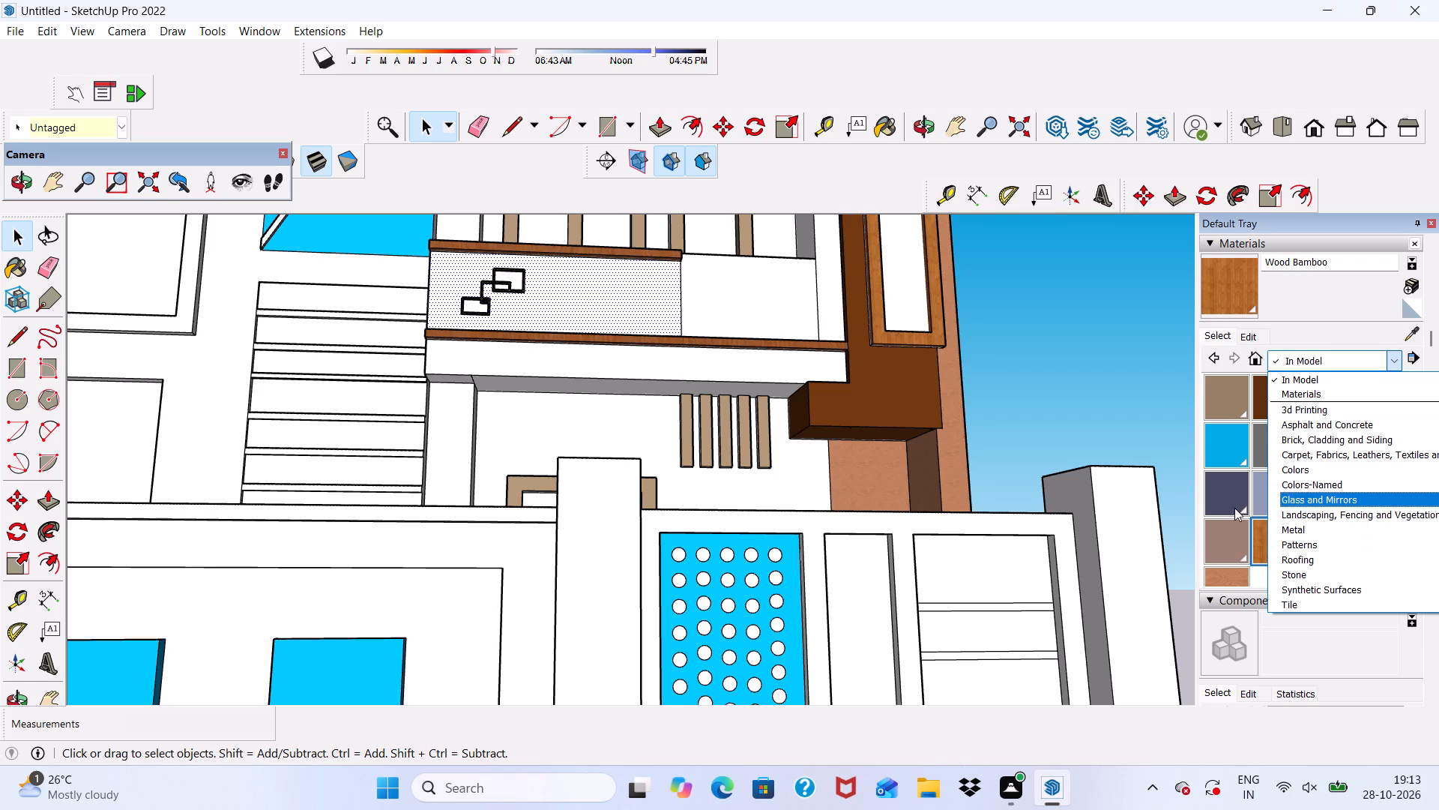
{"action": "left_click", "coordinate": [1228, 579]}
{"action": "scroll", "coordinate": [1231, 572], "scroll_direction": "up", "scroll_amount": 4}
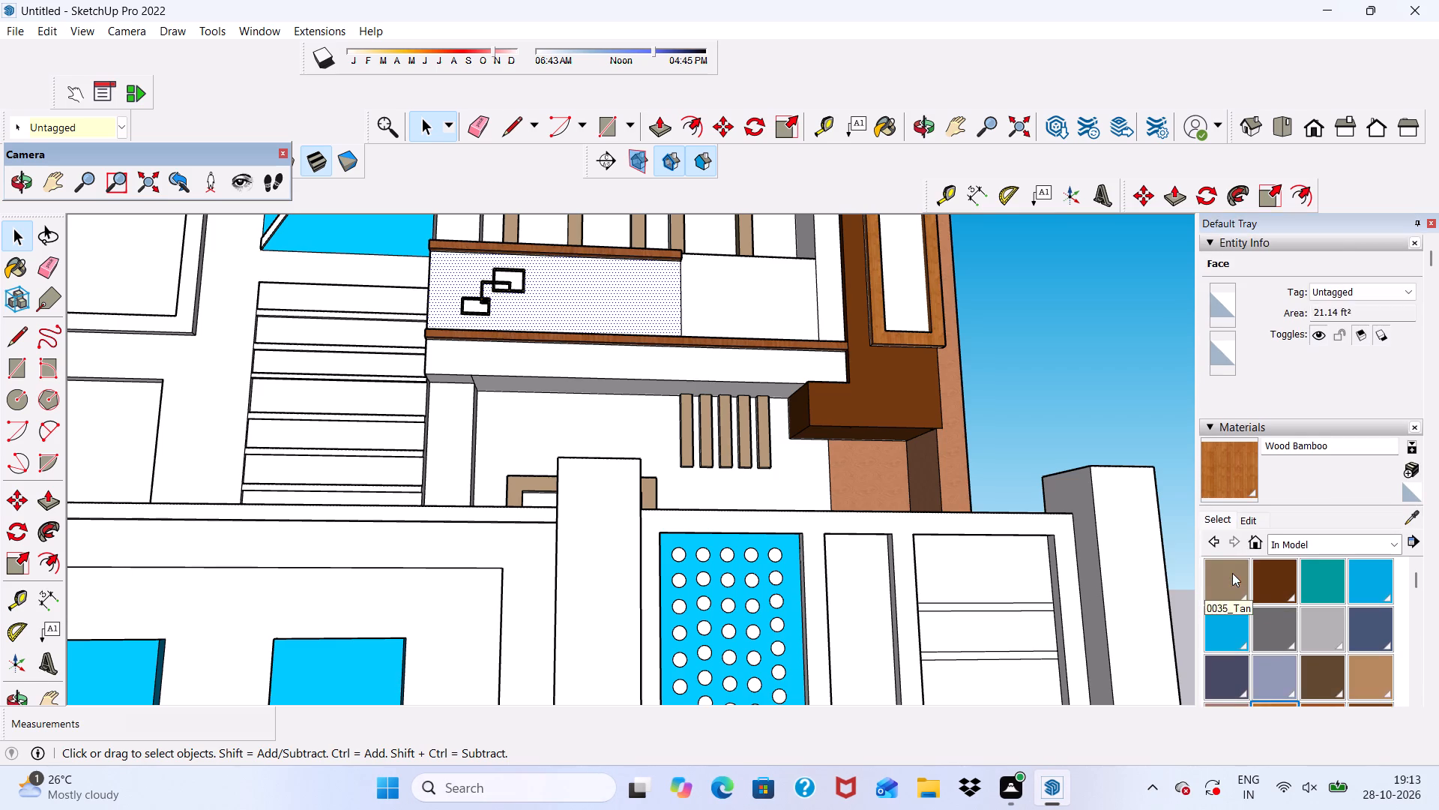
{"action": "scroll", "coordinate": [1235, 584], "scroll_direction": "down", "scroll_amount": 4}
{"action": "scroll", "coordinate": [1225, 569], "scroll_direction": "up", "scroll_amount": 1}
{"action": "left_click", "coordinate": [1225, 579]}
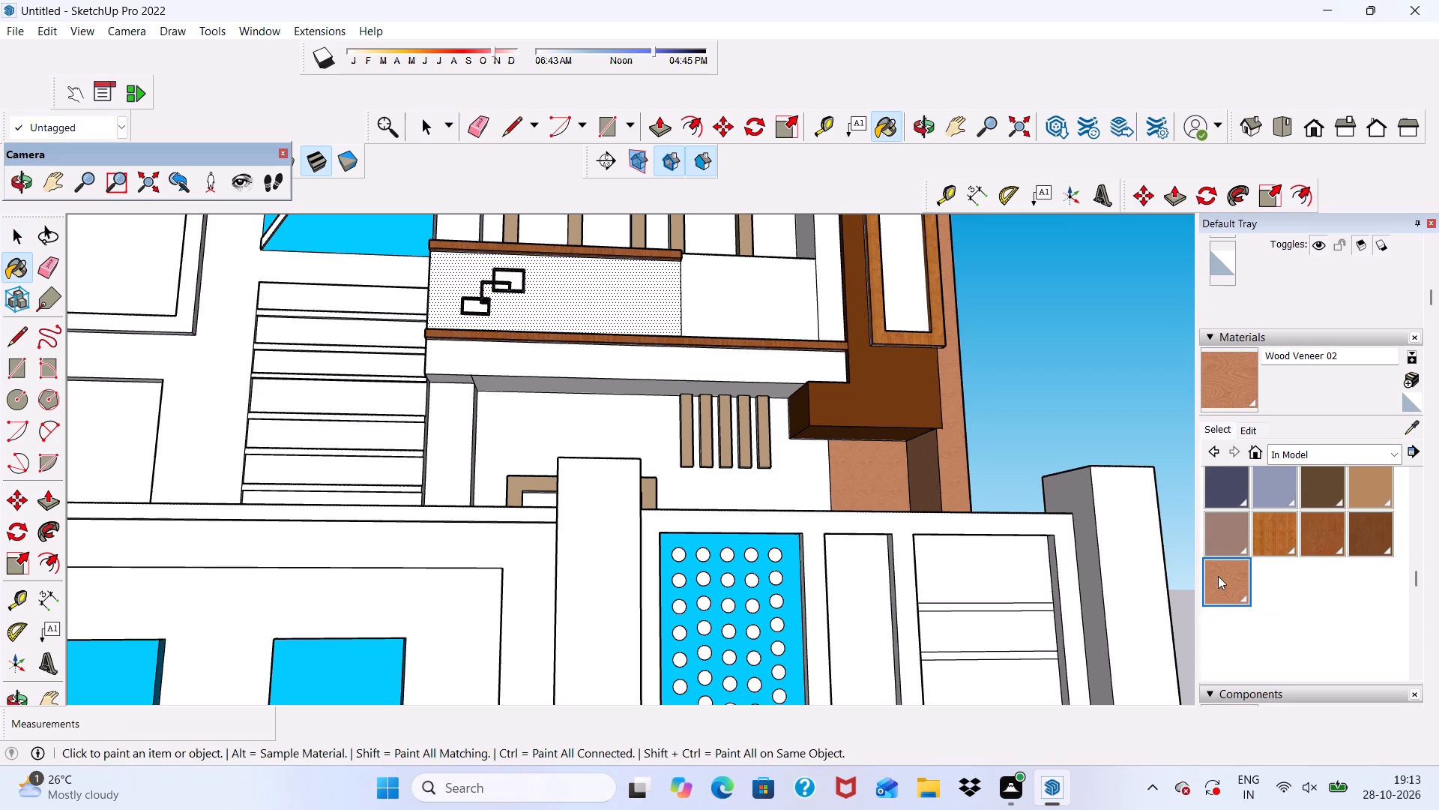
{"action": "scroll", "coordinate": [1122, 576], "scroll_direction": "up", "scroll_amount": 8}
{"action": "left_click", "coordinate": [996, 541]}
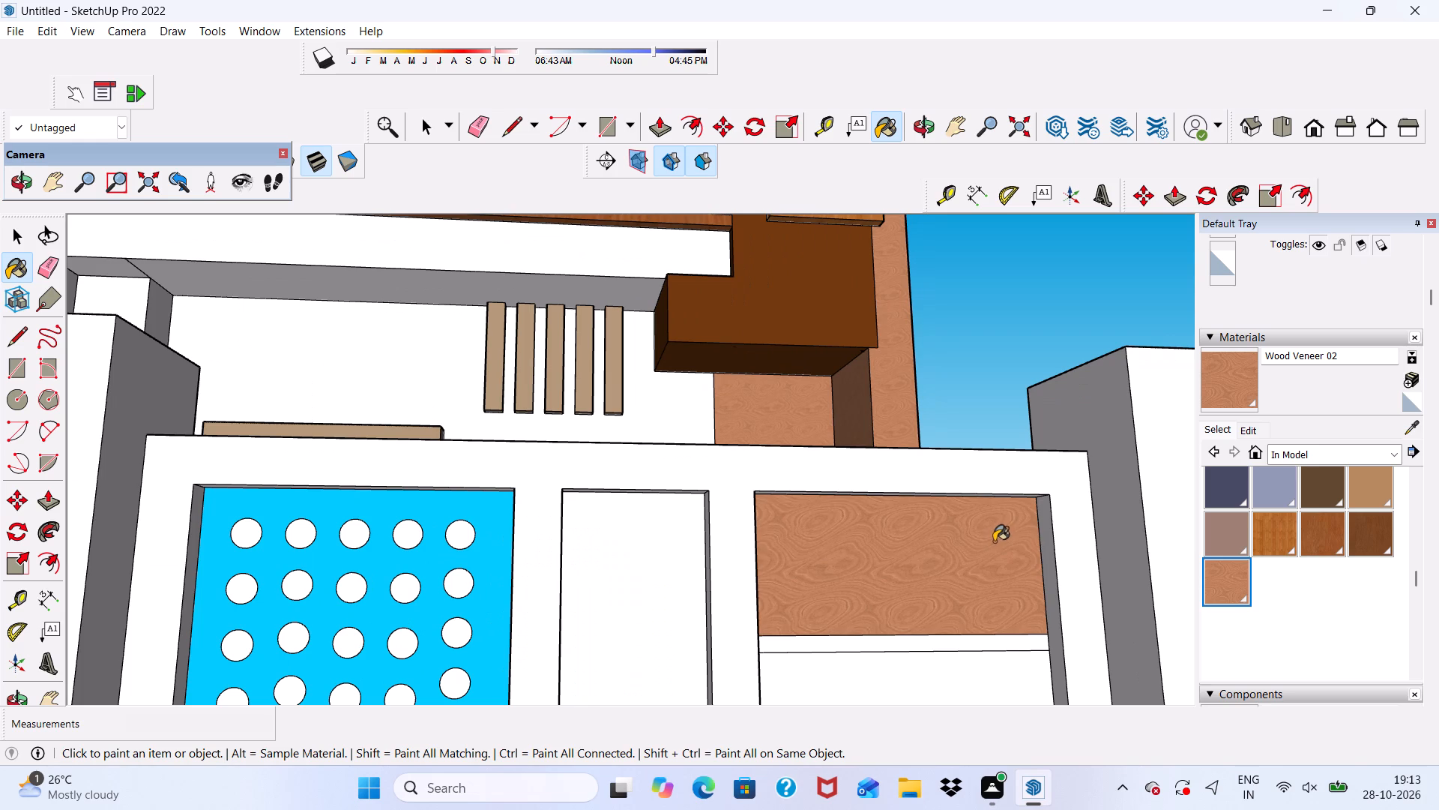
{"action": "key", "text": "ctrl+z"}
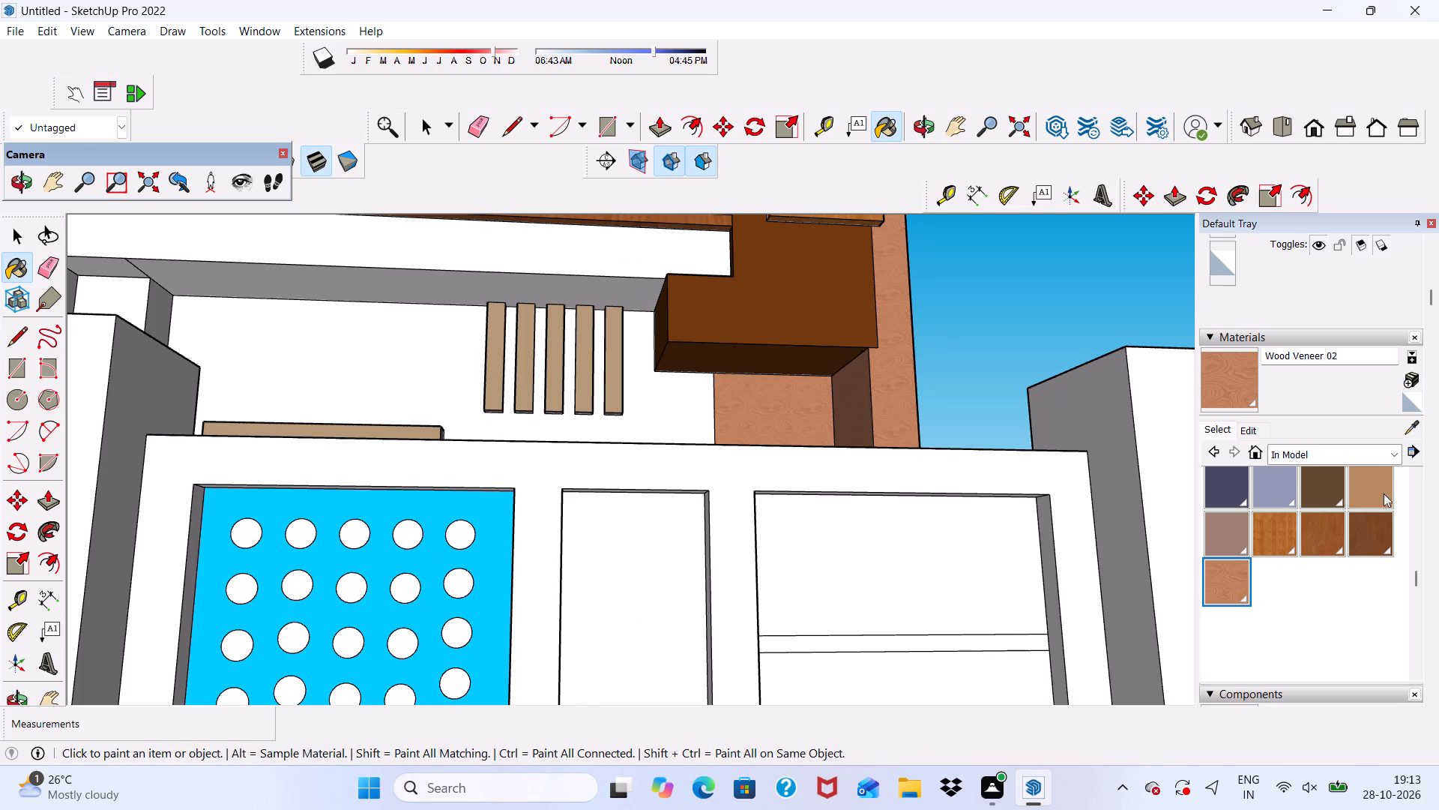
Paint the end gate pillar's inner side and front, plus the adjoining outer side wall, with Niraj_Shoe_Stitching.
{"action": "left_click", "coordinate": [1362, 485]}
{"action": "scroll", "coordinate": [1158, 526], "scroll_direction": "up", "scroll_amount": 4}
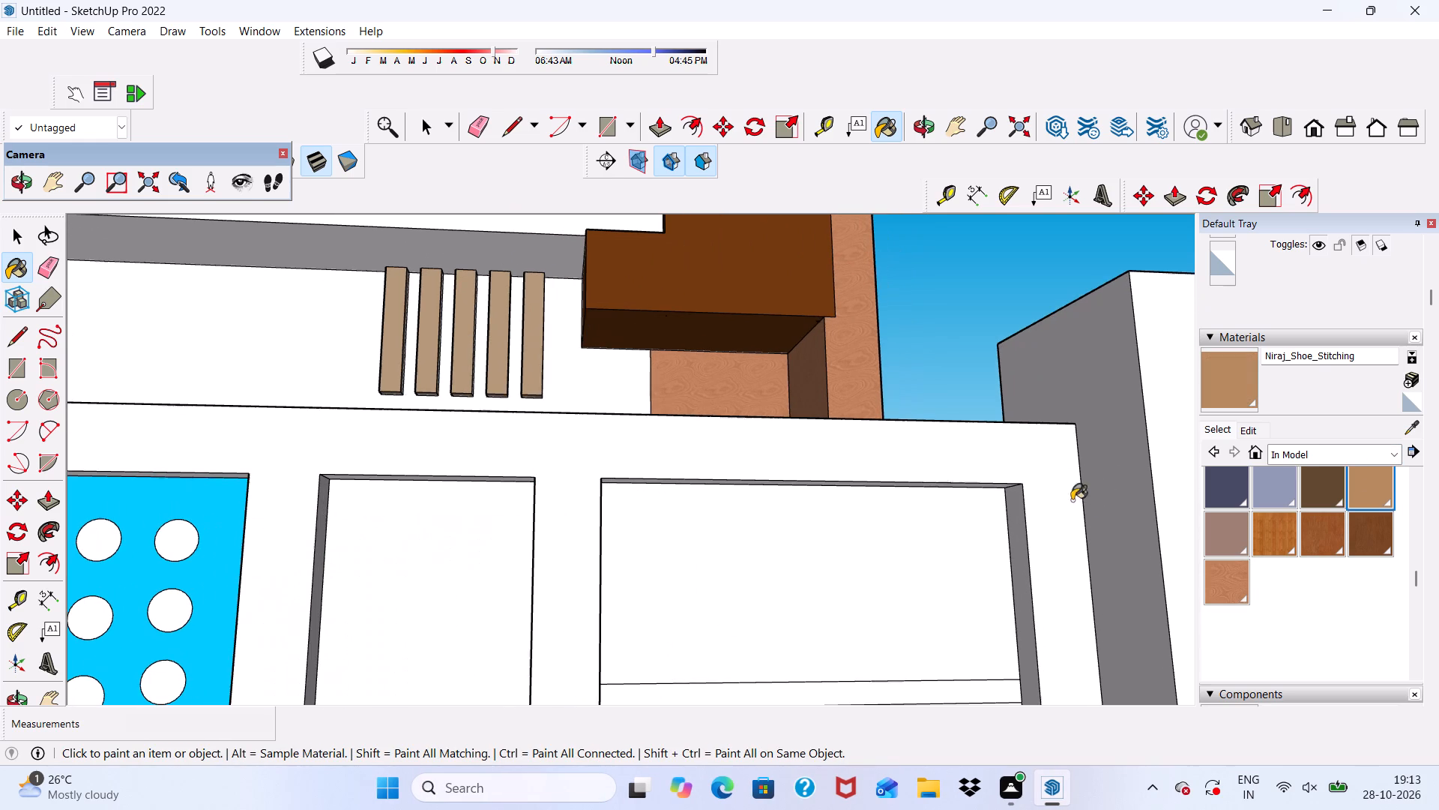
{"action": "left_click", "coordinate": [1129, 394]}
{"action": "scroll", "coordinate": [1108, 520], "scroll_direction": "down", "scroll_amount": 4}
{"action": "scroll", "coordinate": [1172, 433], "scroll_direction": "up", "scroll_amount": 2}
{"action": "left_click", "coordinate": [1171, 408]}
{"action": "scroll", "coordinate": [1105, 406], "scroll_direction": "down", "scroll_amount": 3}
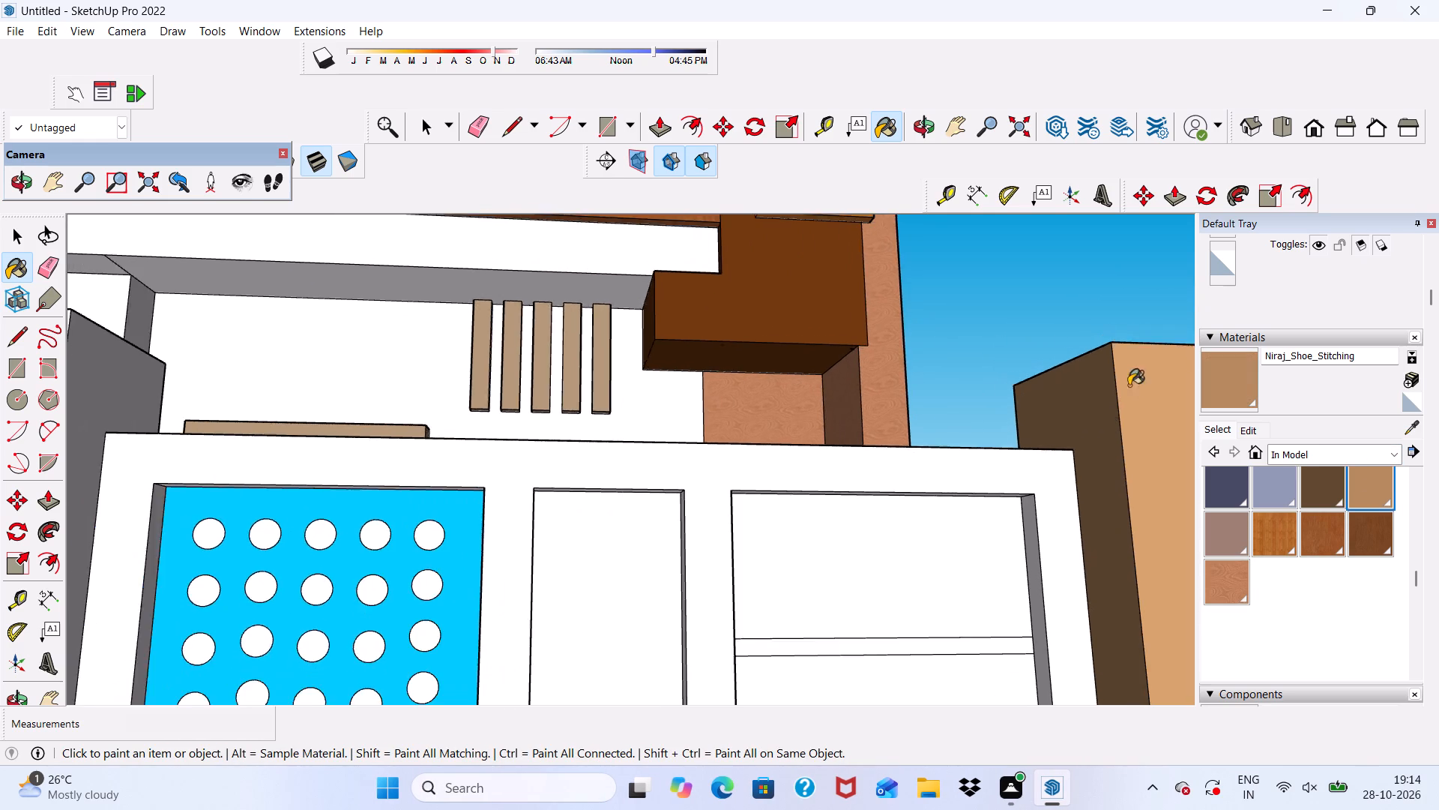
{"action": "scroll", "coordinate": [1129, 385], "scroll_direction": "down", "scroll_amount": 2}
{"action": "middle_click_drag", "start_coordinate": [987, 465], "coordinate": [714, 589]}
{"action": "scroll", "coordinate": [741, 498], "scroll_direction": "down", "scroll_amount": 6}
{"action": "scroll", "coordinate": [916, 628], "scroll_direction": "up", "scroll_amount": 4}
{"action": "left_click", "coordinate": [906, 616]}
{"action": "scroll", "coordinate": [881, 505], "scroll_direction": "down", "scroll_amount": 4}
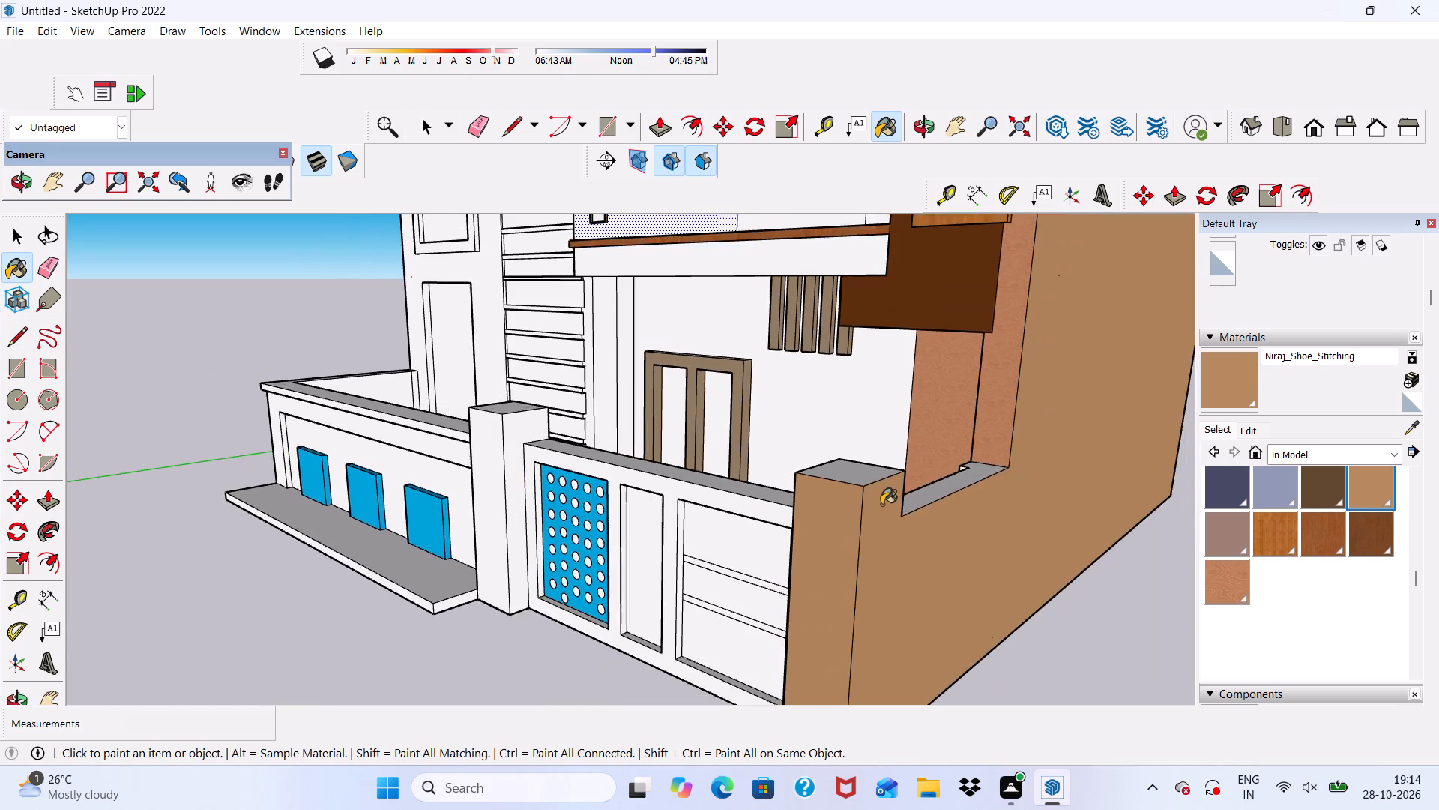
Paint the middle gate pillar's front, sides and top, plus the adjoining low front wall's top, with Niraj_Shoe_Stitching.
{"action": "middle_click_drag", "start_coordinate": [881, 505], "coordinate": [735, 443]}
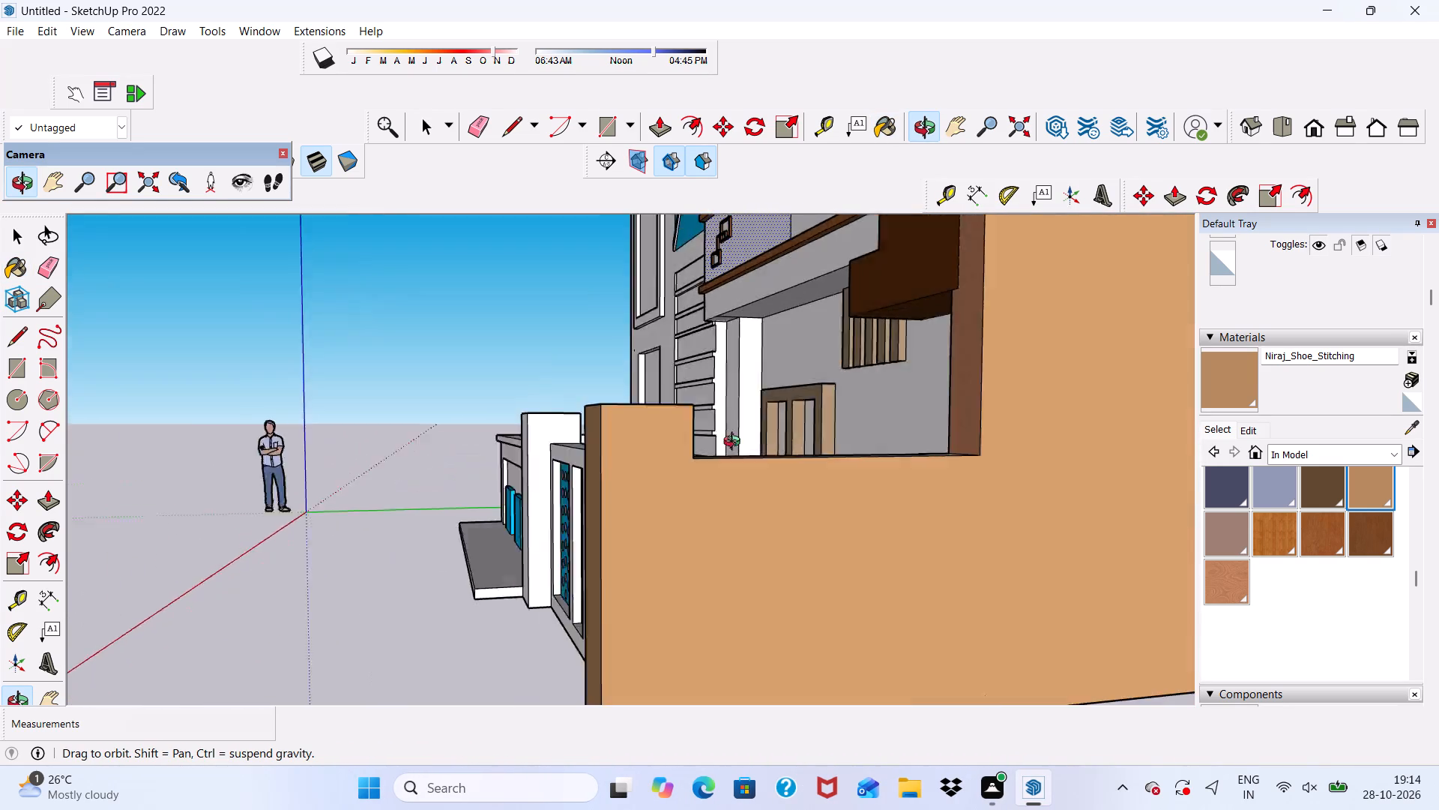
{"action": "middle_click_drag", "start_coordinate": [735, 443], "coordinate": [1051, 424]}
{"action": "scroll", "coordinate": [964, 482], "scroll_direction": "down", "scroll_amount": 5}
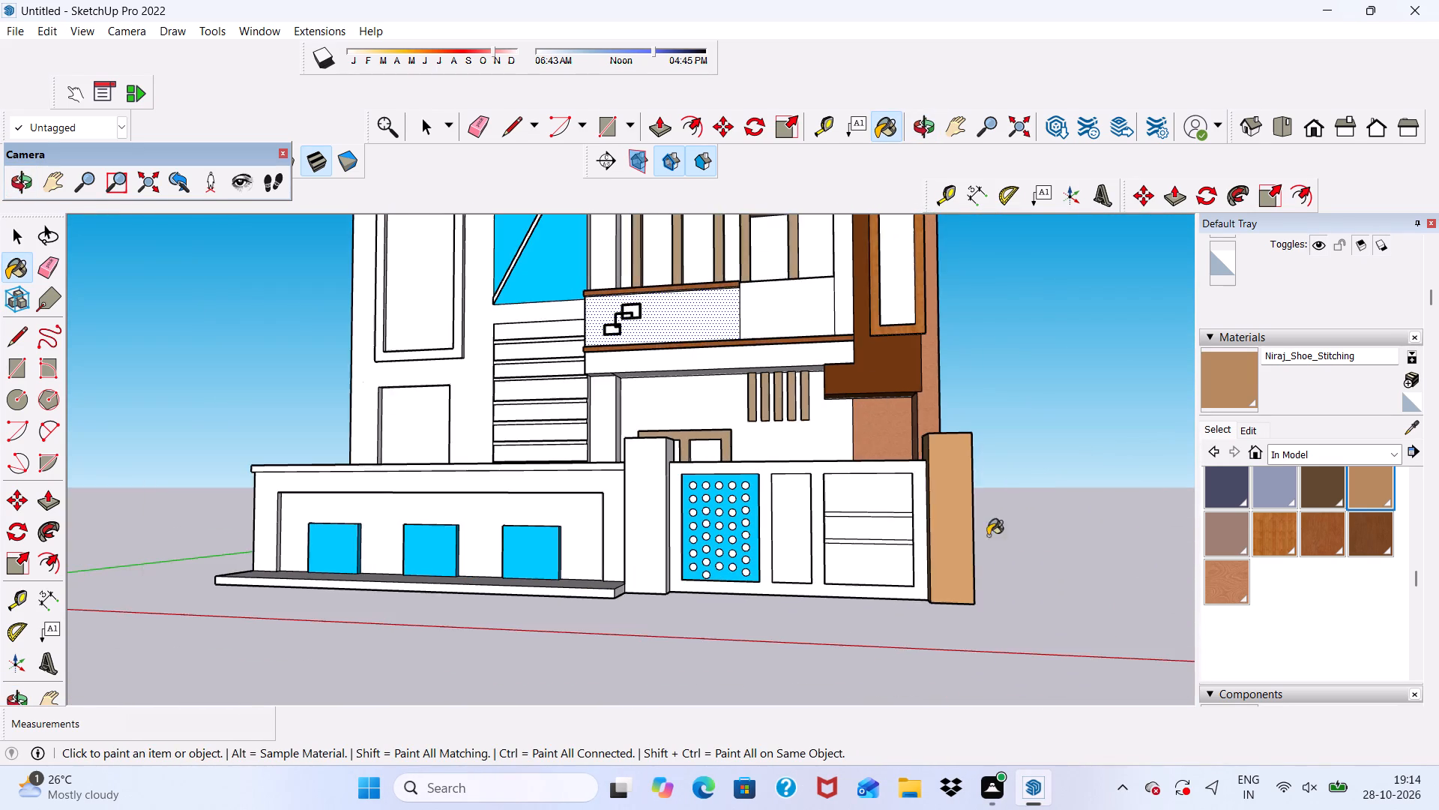
{"action": "scroll", "coordinate": [766, 535], "scroll_direction": "up", "scroll_amount": 7}
{"action": "scroll", "coordinate": [761, 514], "scroll_direction": "down", "scroll_amount": 4}
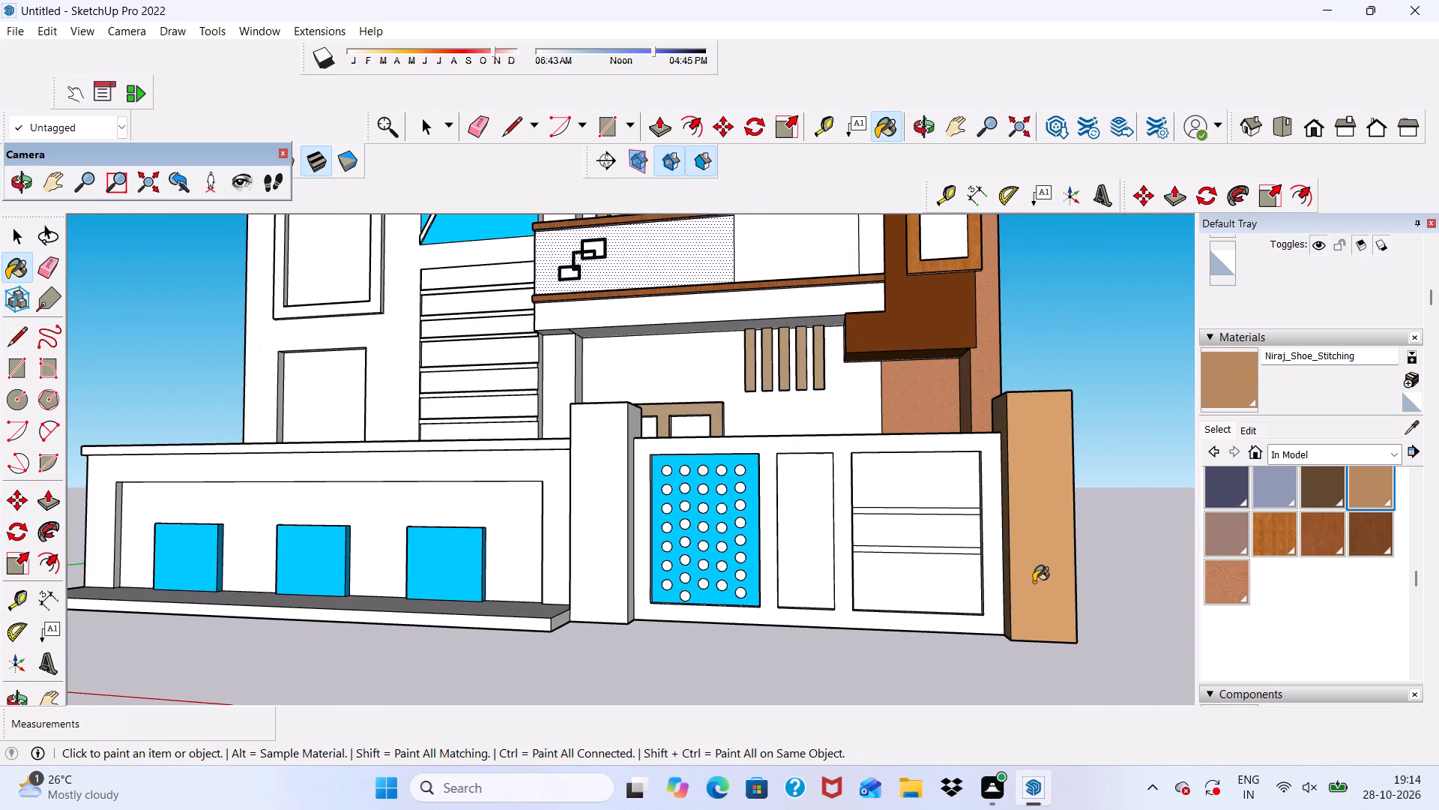
{"action": "scroll", "coordinate": [1055, 582], "scroll_direction": "down", "scroll_amount": 4}
{"action": "scroll", "coordinate": [1115, 559], "scroll_direction": "down", "scroll_amount": 6}
{"action": "scroll", "coordinate": [875, 640], "scroll_direction": "up", "scroll_amount": 3}
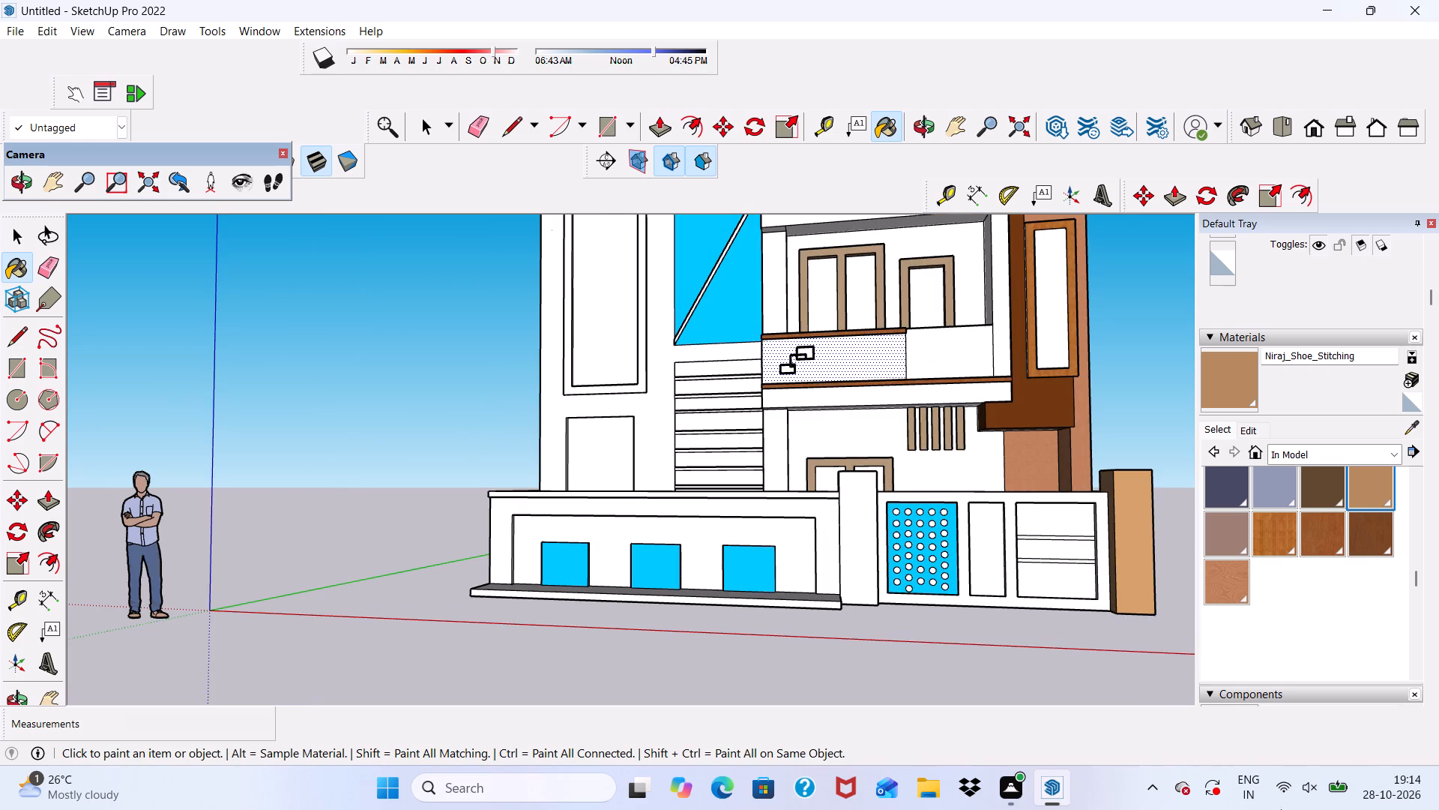
{"action": "scroll", "coordinate": [714, 654], "scroll_direction": "up", "scroll_amount": 2}
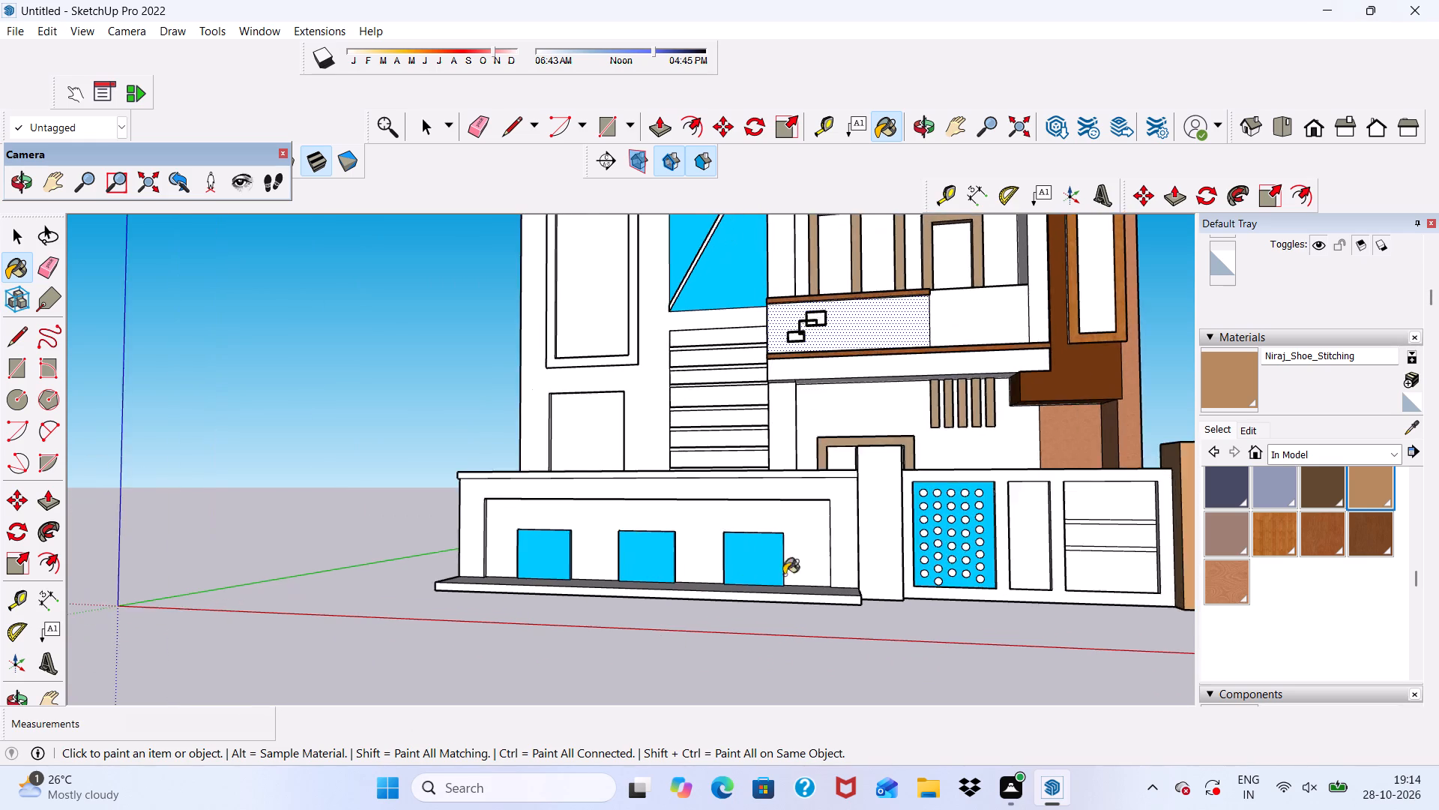
{"action": "scroll", "coordinate": [817, 531], "scroll_direction": "up", "scroll_amount": 4}
{"action": "left_click", "coordinate": [896, 483]}
{"action": "middle_click_drag", "start_coordinate": [923, 486], "coordinate": [696, 580]}
{"action": "scroll", "coordinate": [747, 583], "scroll_direction": "up", "scroll_amount": 4}
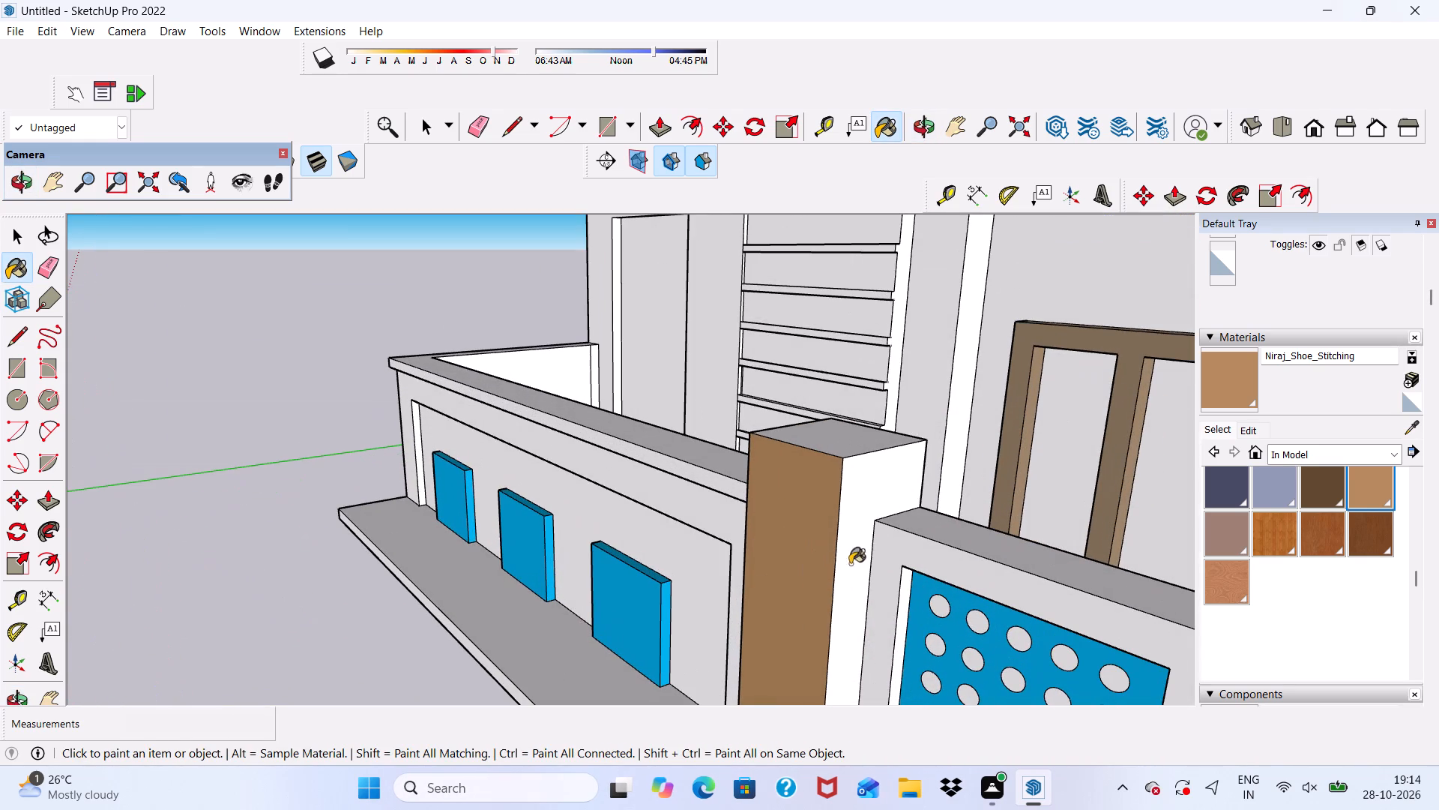
{"action": "left_click_drag", "start_coordinate": [833, 543], "coordinate": [842, 541]}
{"action": "left_click", "coordinate": [853, 451]}
{"action": "scroll", "coordinate": [831, 460], "scroll_direction": "down", "scroll_amount": 1}
{"action": "middle_click_drag", "start_coordinate": [829, 461], "coordinate": [848, 462]}
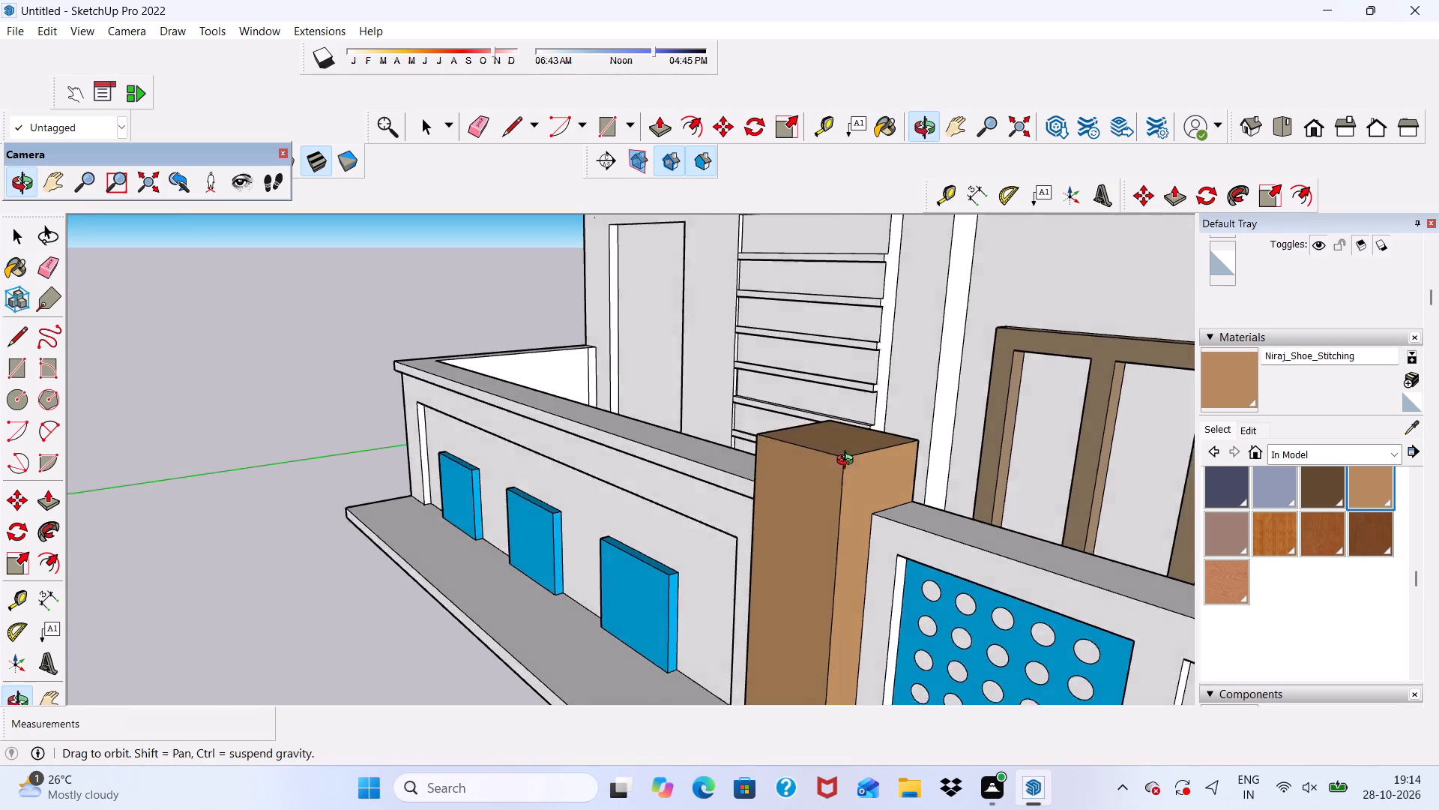
{"action": "middle_click_drag", "start_coordinate": [848, 462], "coordinate": [1148, 463]}
{"action": "scroll", "coordinate": [706, 453], "scroll_direction": "up", "scroll_amount": 4}
{"action": "left_click", "coordinate": [729, 426]}
{"action": "left_click", "coordinate": [582, 461]}
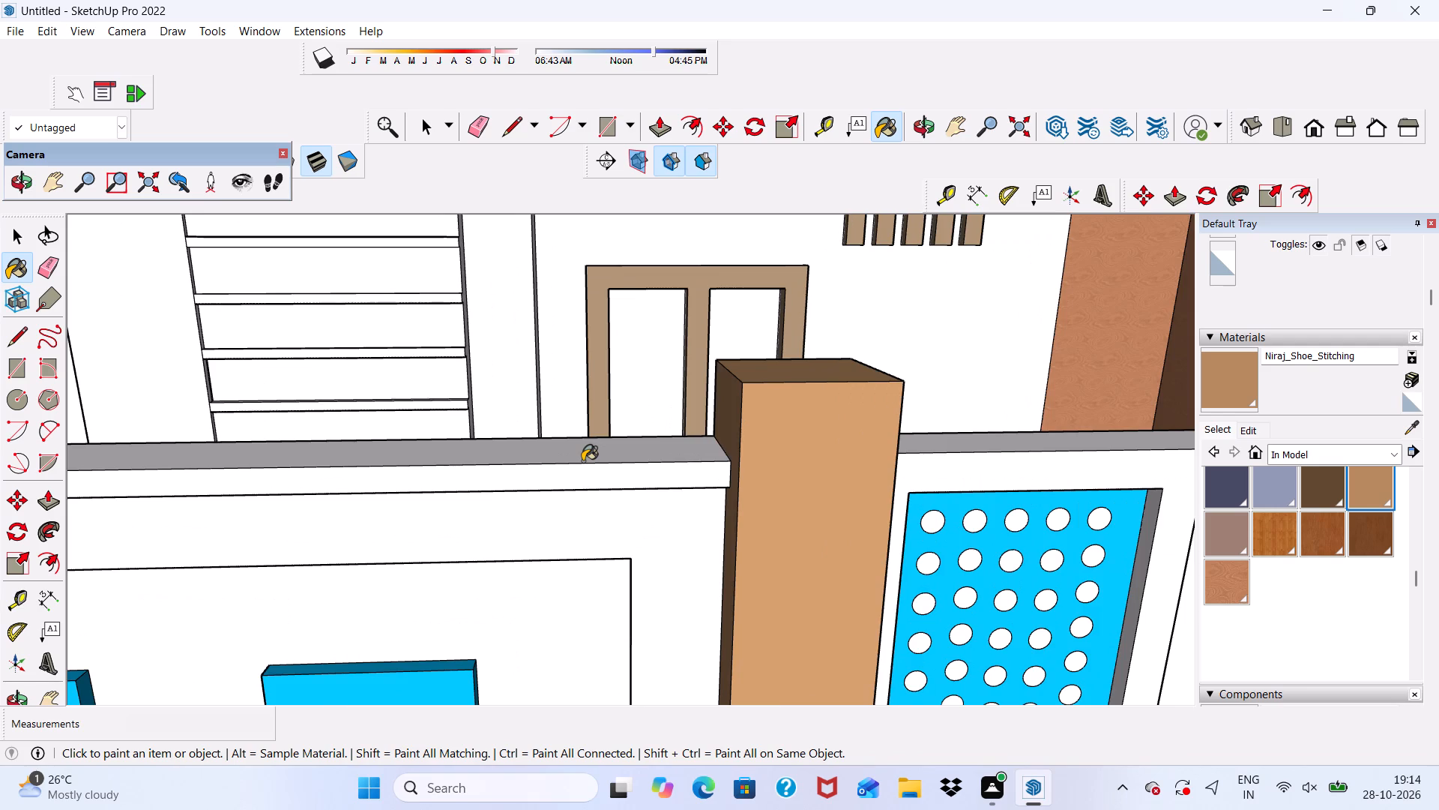
Paint the house's opposite outer side wall and its narrow base strip with Niraj_Shoe_Stitching.
{"action": "scroll", "coordinate": [586, 460], "scroll_direction": "down", "scroll_amount": 5}
{"action": "middle_click_drag", "start_coordinate": [621, 522], "coordinate": [643, 369]}
{"action": "scroll", "coordinate": [766, 364], "scroll_direction": "up", "scroll_amount": 1}
{"action": "scroll", "coordinate": [810, 377], "scroll_direction": "down", "scroll_amount": 4}
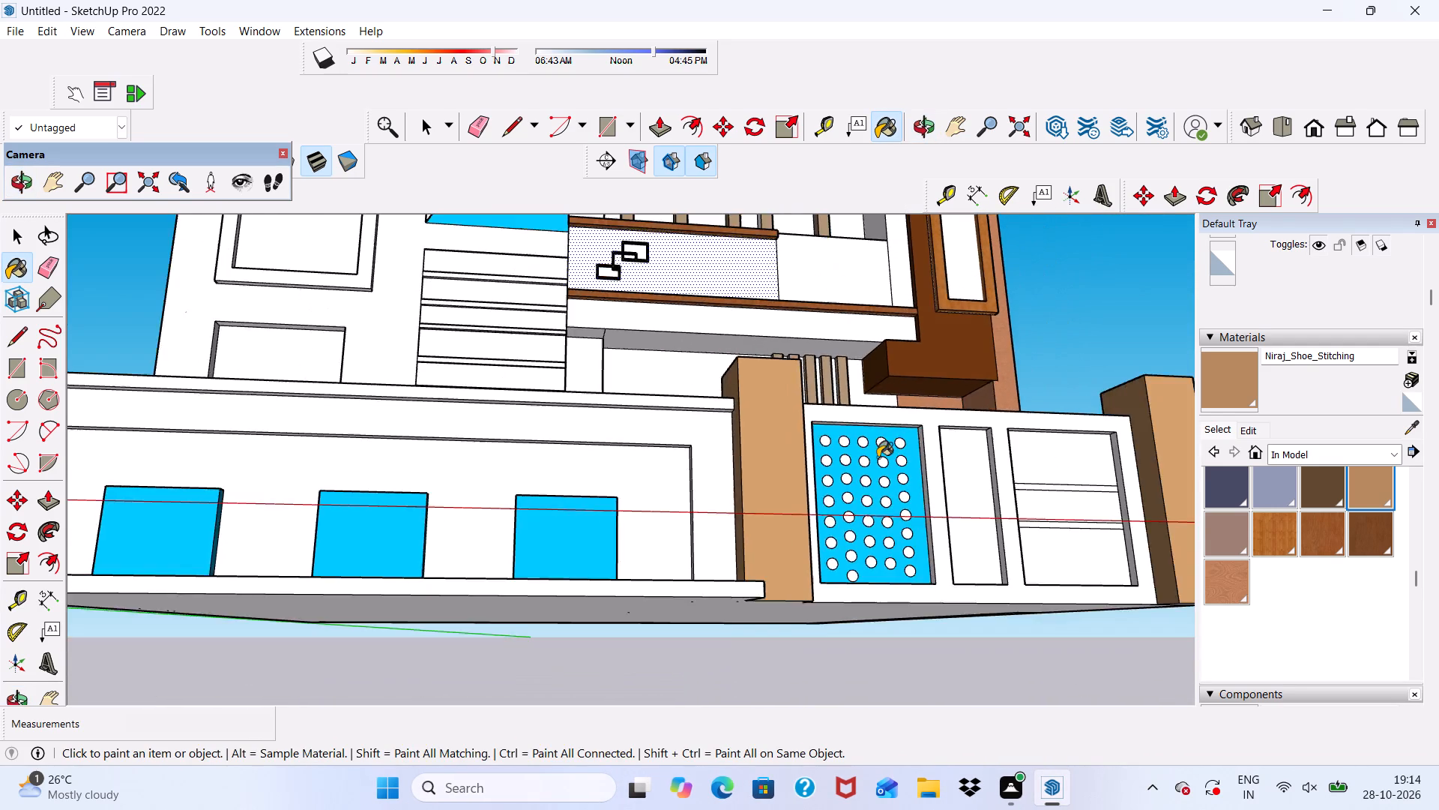
{"action": "scroll", "coordinate": [878, 457], "scroll_direction": "down", "scroll_amount": 6}
{"action": "middle_click_drag", "start_coordinate": [827, 464], "coordinate": [956, 580]}
{"action": "scroll", "coordinate": [411, 493], "scroll_direction": "up", "scroll_amount": 4}
{"action": "scroll", "coordinate": [478, 468], "scroll_direction": "up", "scroll_amount": 1}
{"action": "left_click", "coordinate": [525, 475]}
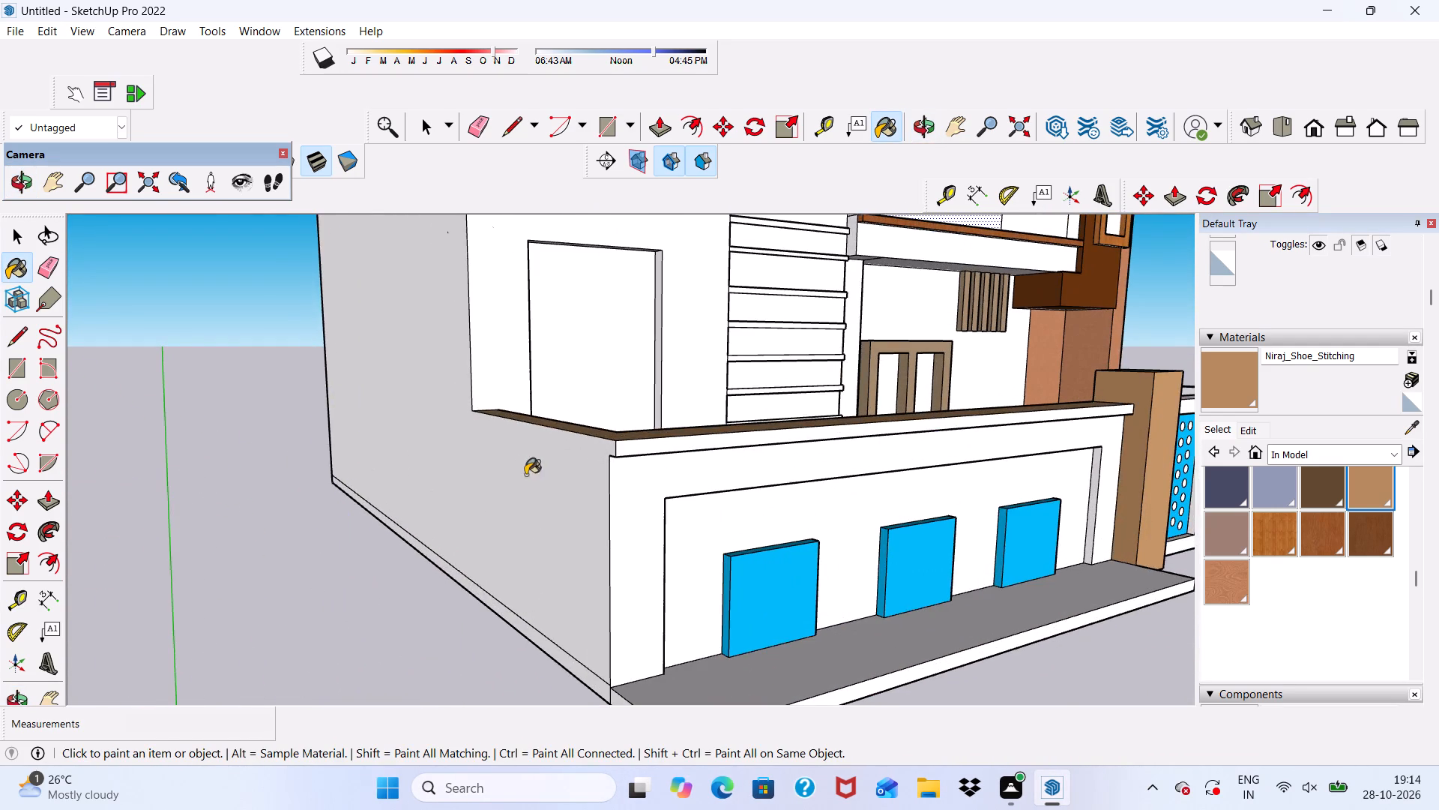
{"action": "scroll", "coordinate": [530, 500], "scroll_direction": "down", "scroll_amount": 5}
{"action": "middle_click_drag", "start_coordinate": [584, 539], "coordinate": [532, 625]}
{"action": "scroll", "coordinate": [532, 631], "scroll_direction": "up", "scroll_amount": 6}
{"action": "scroll", "coordinate": [501, 630], "scroll_direction": "down", "scroll_amount": 1}
{"action": "scroll", "coordinate": [498, 658], "scroll_direction": "up", "scroll_amount": 4}
{"action": "middle_click_drag", "start_coordinate": [489, 607], "coordinate": [537, 538]}
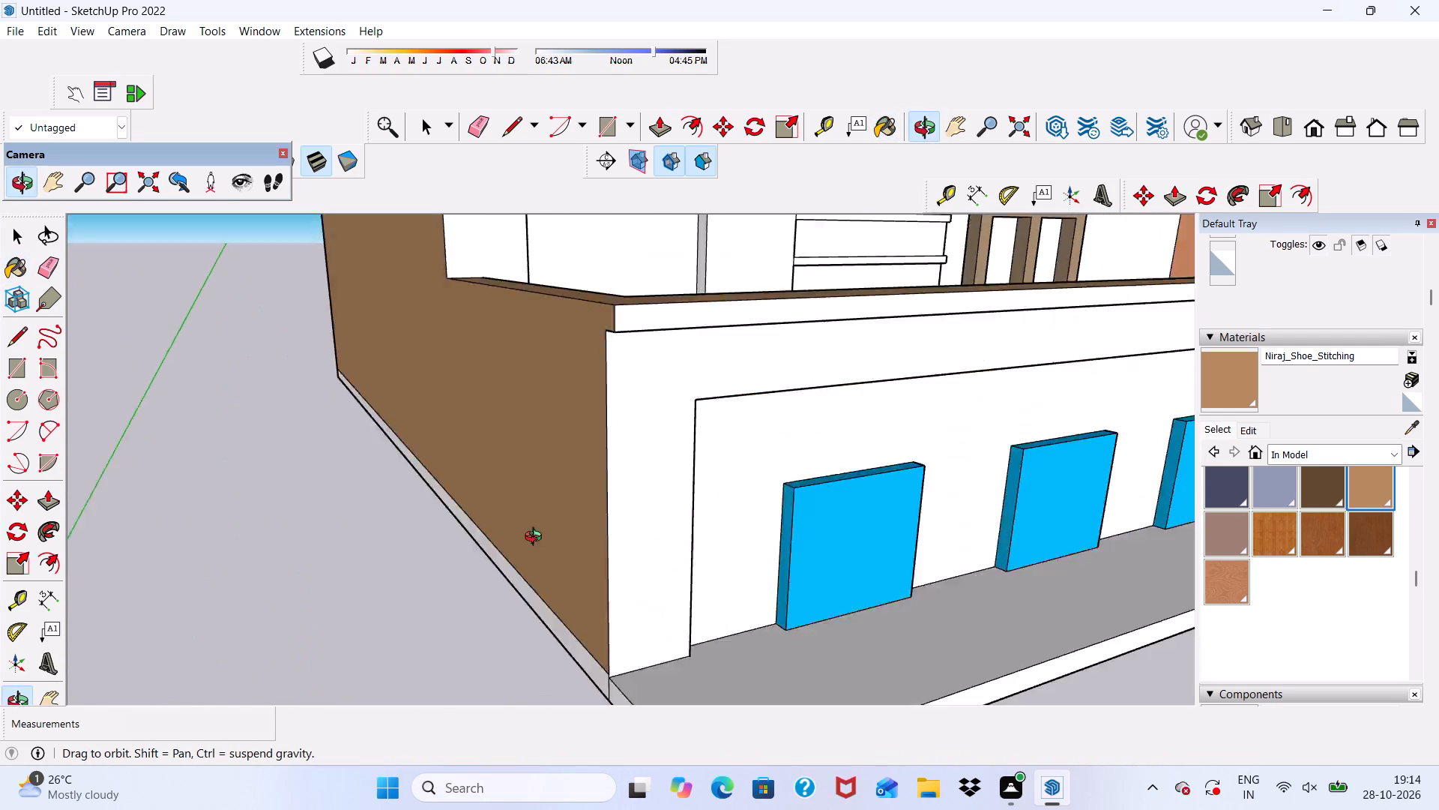
{"action": "middle_click_drag", "start_coordinate": [537, 538], "coordinate": [577, 493]}
{"action": "scroll", "coordinate": [587, 549], "scroll_direction": "up", "scroll_amount": 3}
{"action": "left_click", "coordinate": [660, 517]}
Examine the front elevation and painted side walls of the house from several angles.
{"action": "scroll", "coordinate": [692, 494], "scroll_direction": "down", "scroll_amount": 10}
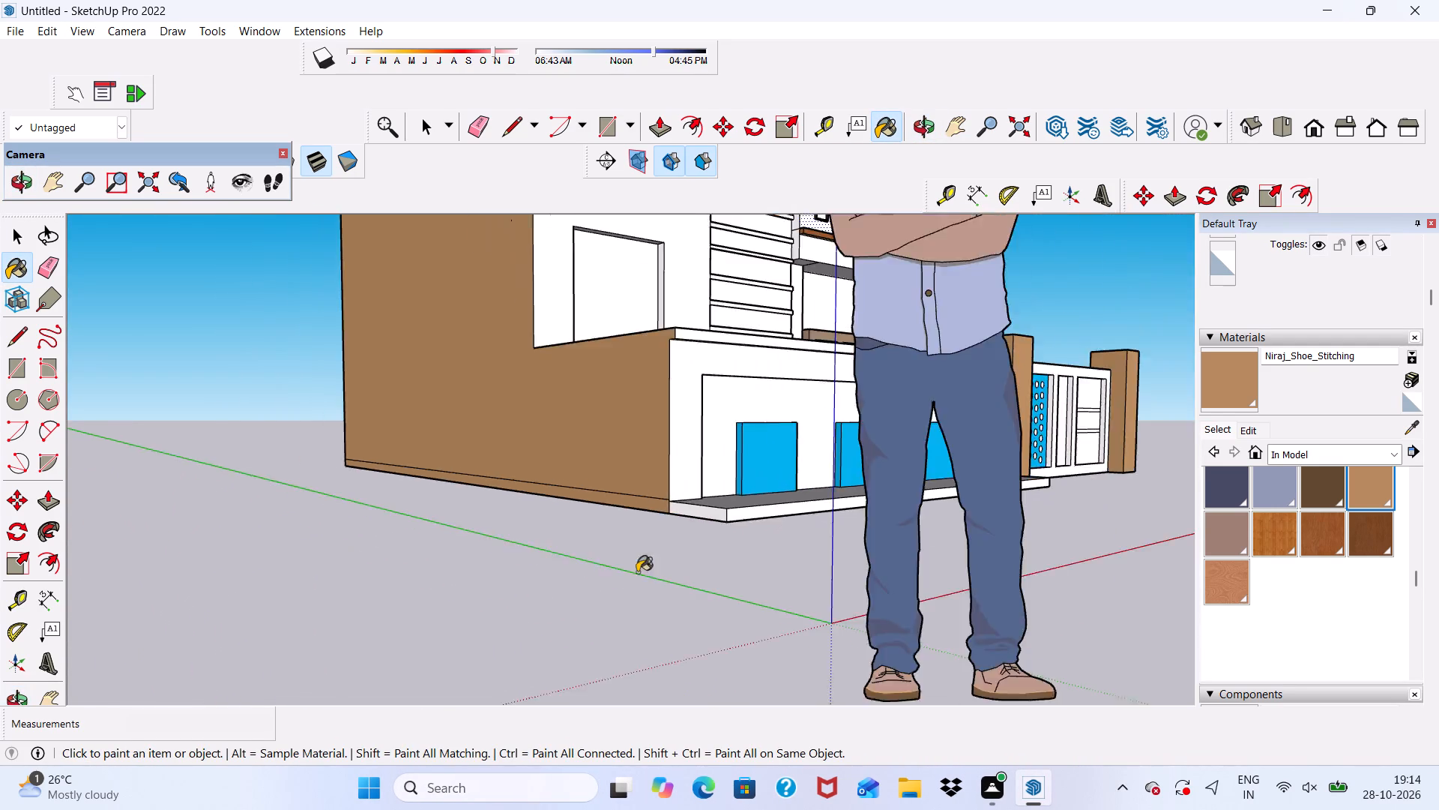
{"action": "middle_click_drag", "start_coordinate": [654, 574], "coordinate": [387, 626]}
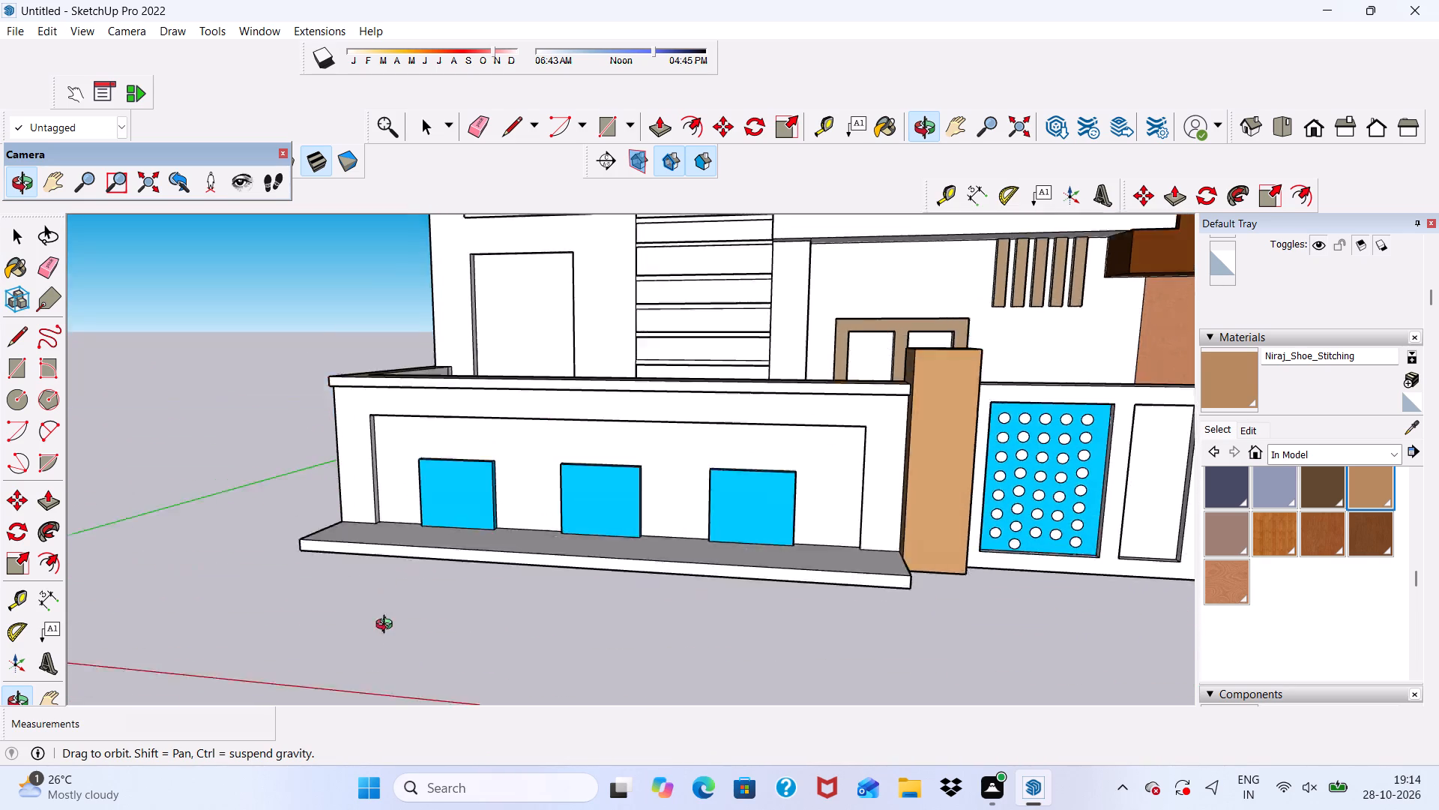
{"action": "middle_click_drag", "start_coordinate": [387, 626], "coordinate": [439, 590]}
{"action": "scroll", "coordinate": [399, 538], "scroll_direction": "down", "scroll_amount": 12}
{"action": "scroll", "coordinate": [688, 555], "scroll_direction": "up", "scroll_amount": 1}
{"action": "middle_click_drag", "start_coordinate": [688, 555], "coordinate": [353, 581]}
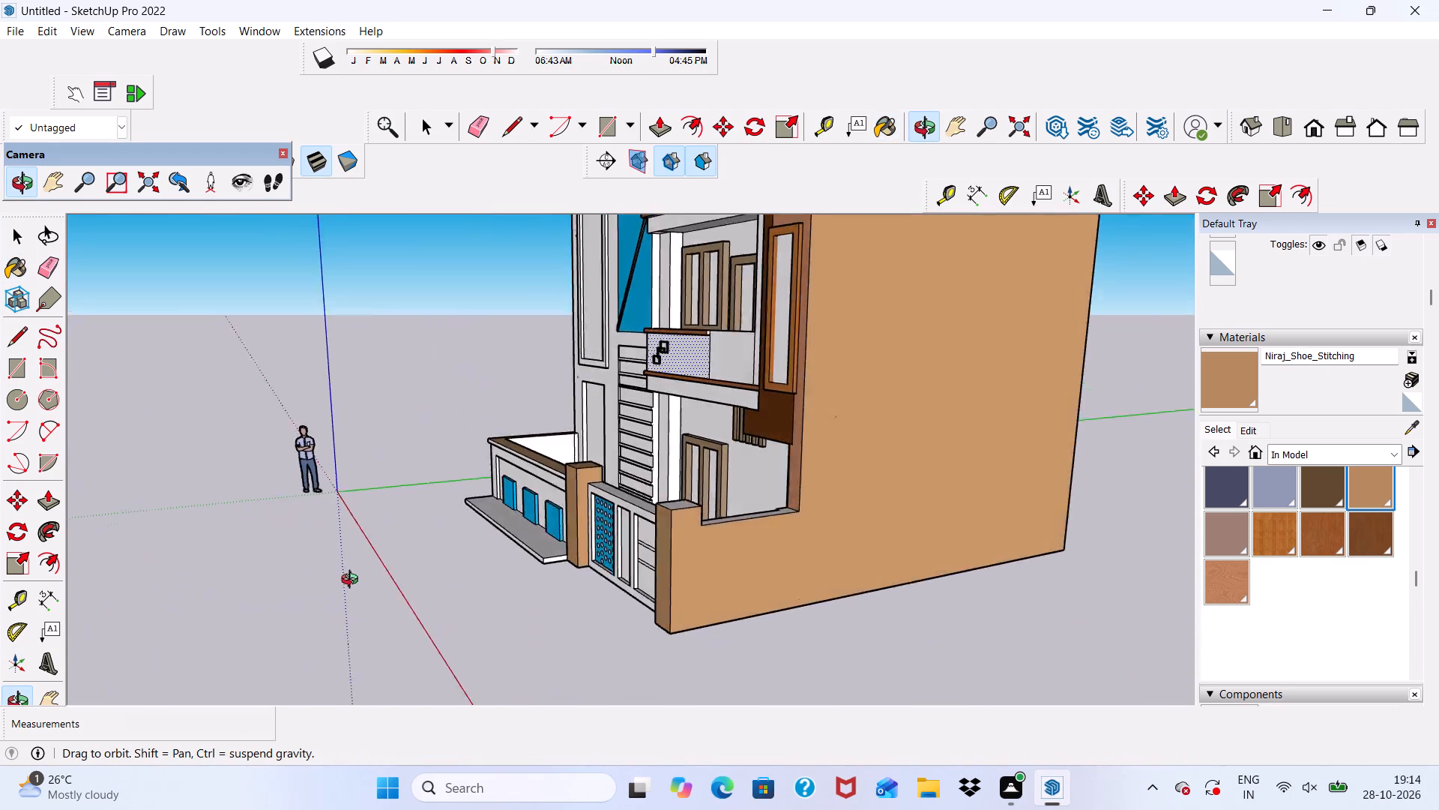
{"action": "middle_click_drag", "start_coordinate": [353, 581], "coordinate": [755, 578]}
{"action": "scroll", "coordinate": [730, 535], "scroll_direction": "up", "scroll_amount": 1}
{"action": "scroll", "coordinate": [650, 591], "scroll_direction": "down", "scroll_amount": 9}
{"action": "middle_click_drag", "start_coordinate": [645, 663], "coordinate": [623, 537]}
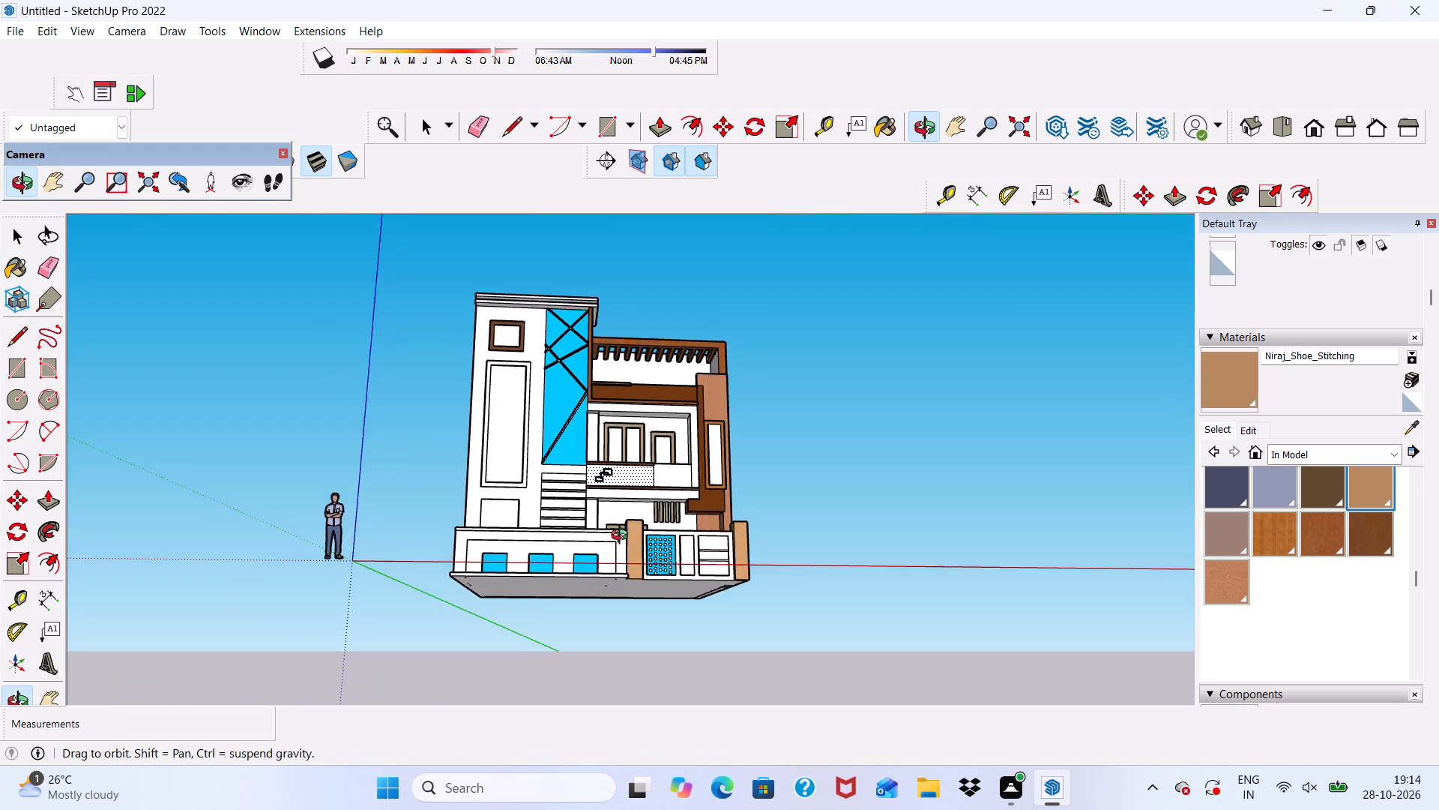
{"action": "middle_click_drag", "start_coordinate": [623, 537], "coordinate": [623, 598]}
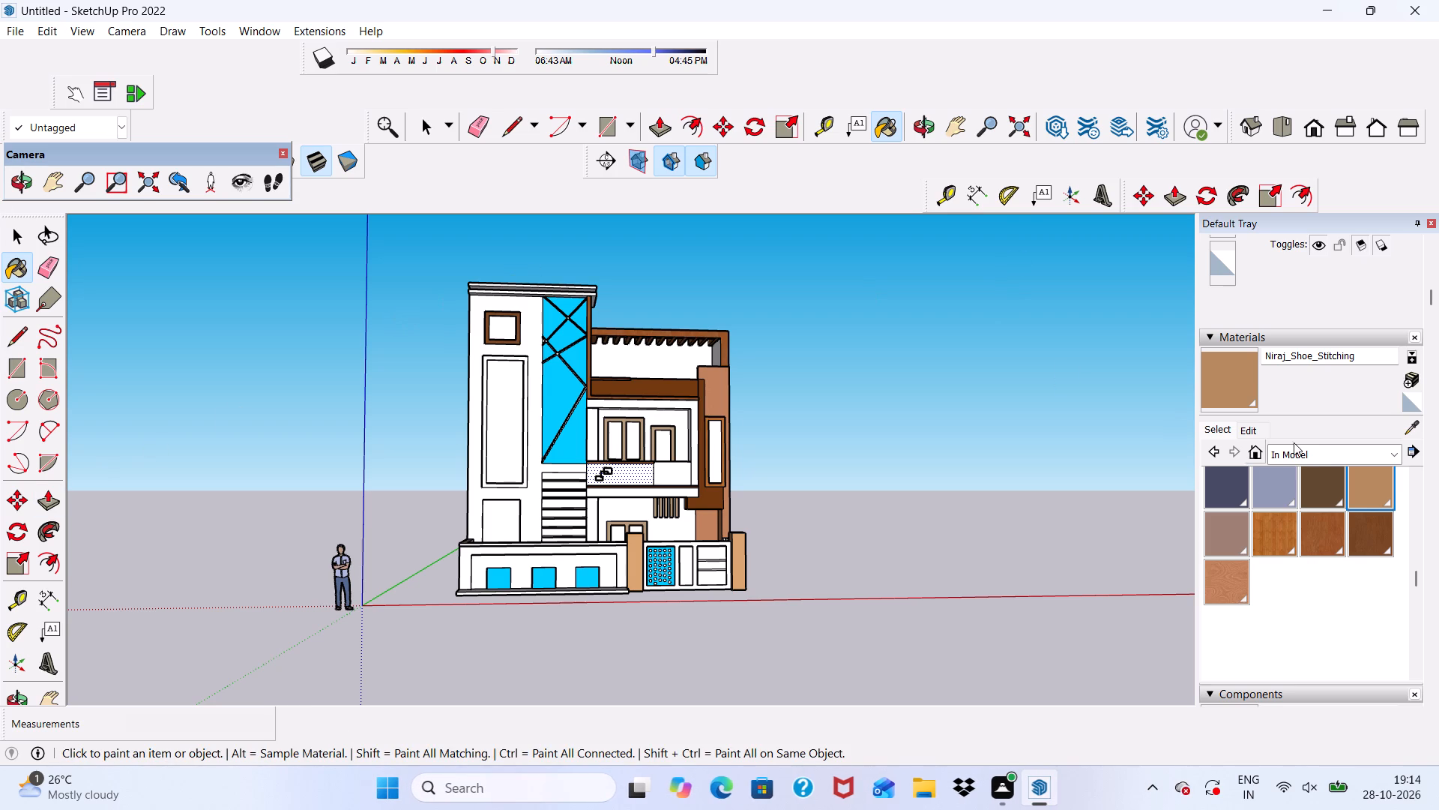
Paint the tower's front wall around the white panels and blue glazing with Niraj_Hair_Dark.
{"action": "scroll", "coordinate": [1320, 481], "scroll_direction": "up", "scroll_amount": 3}
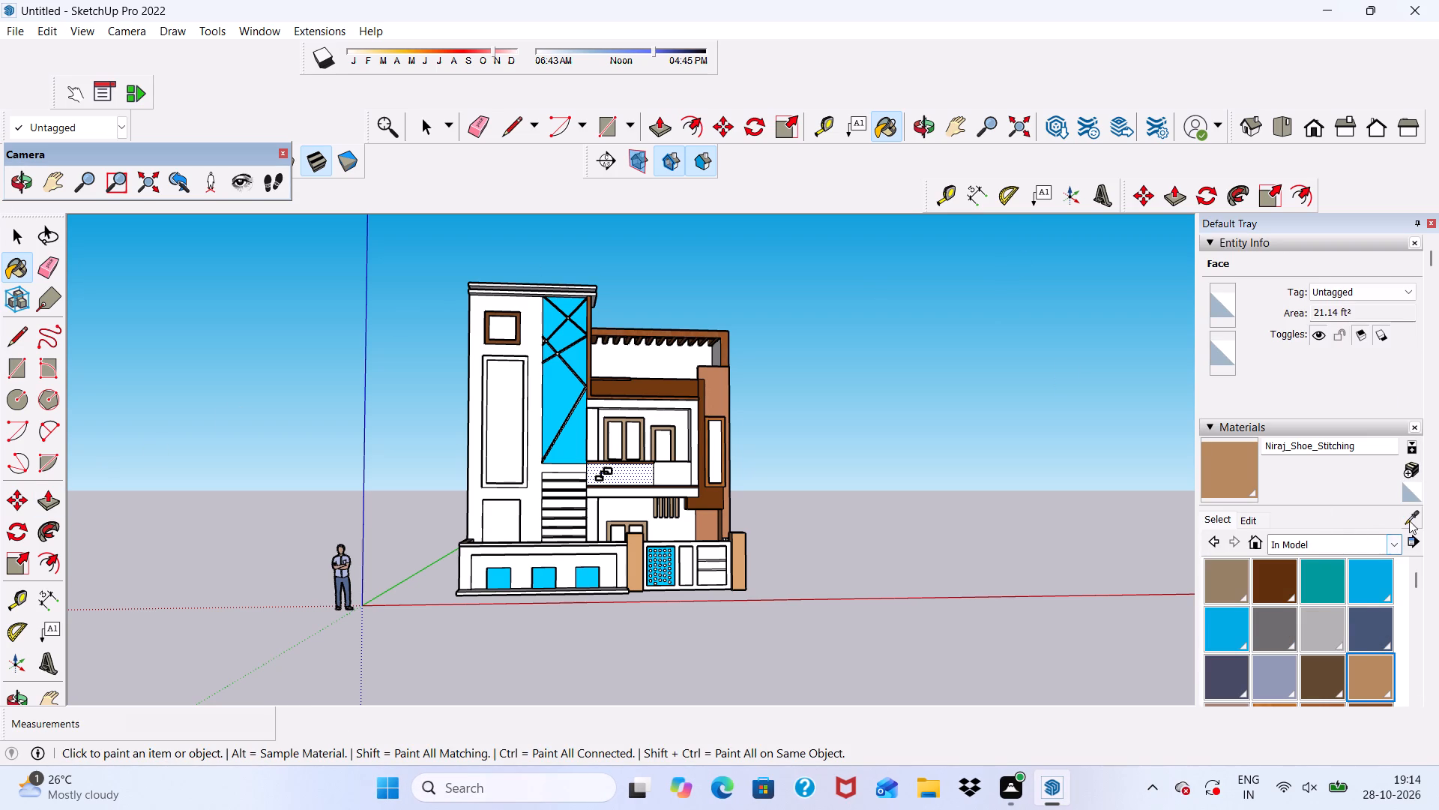
{"action": "left_click", "coordinate": [1273, 629]}
{"action": "scroll", "coordinate": [552, 482], "scroll_direction": "up", "scroll_amount": 4}
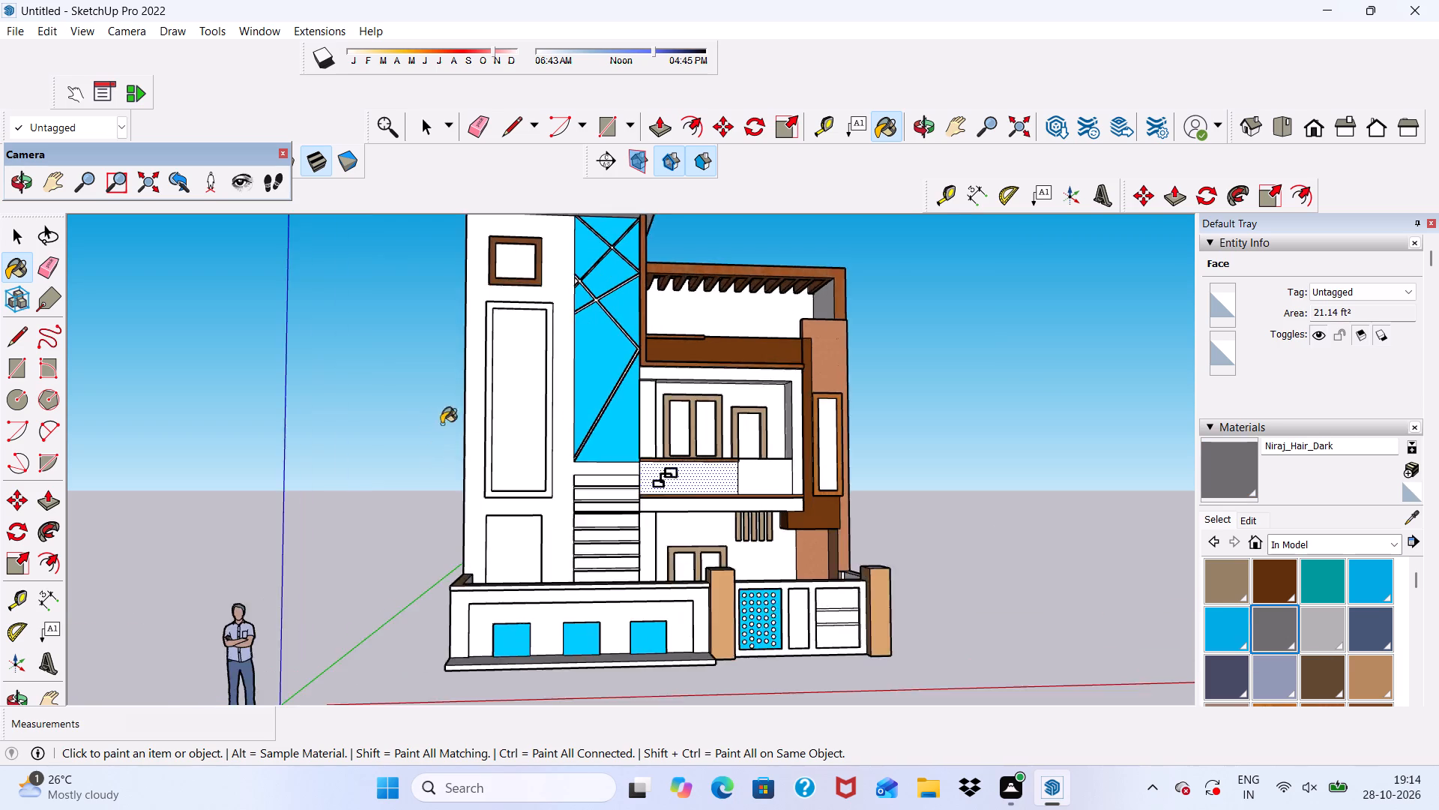
{"action": "scroll", "coordinate": [441, 424], "scroll_direction": "up", "scroll_amount": 12}
{"action": "left_click", "coordinate": [585, 407]}
Examine the tower's painted front wall, the slatted panel below the blue glazing and the balconies from several angles.
{"action": "scroll", "coordinate": [576, 460], "scroll_direction": "down", "scroll_amount": 9}
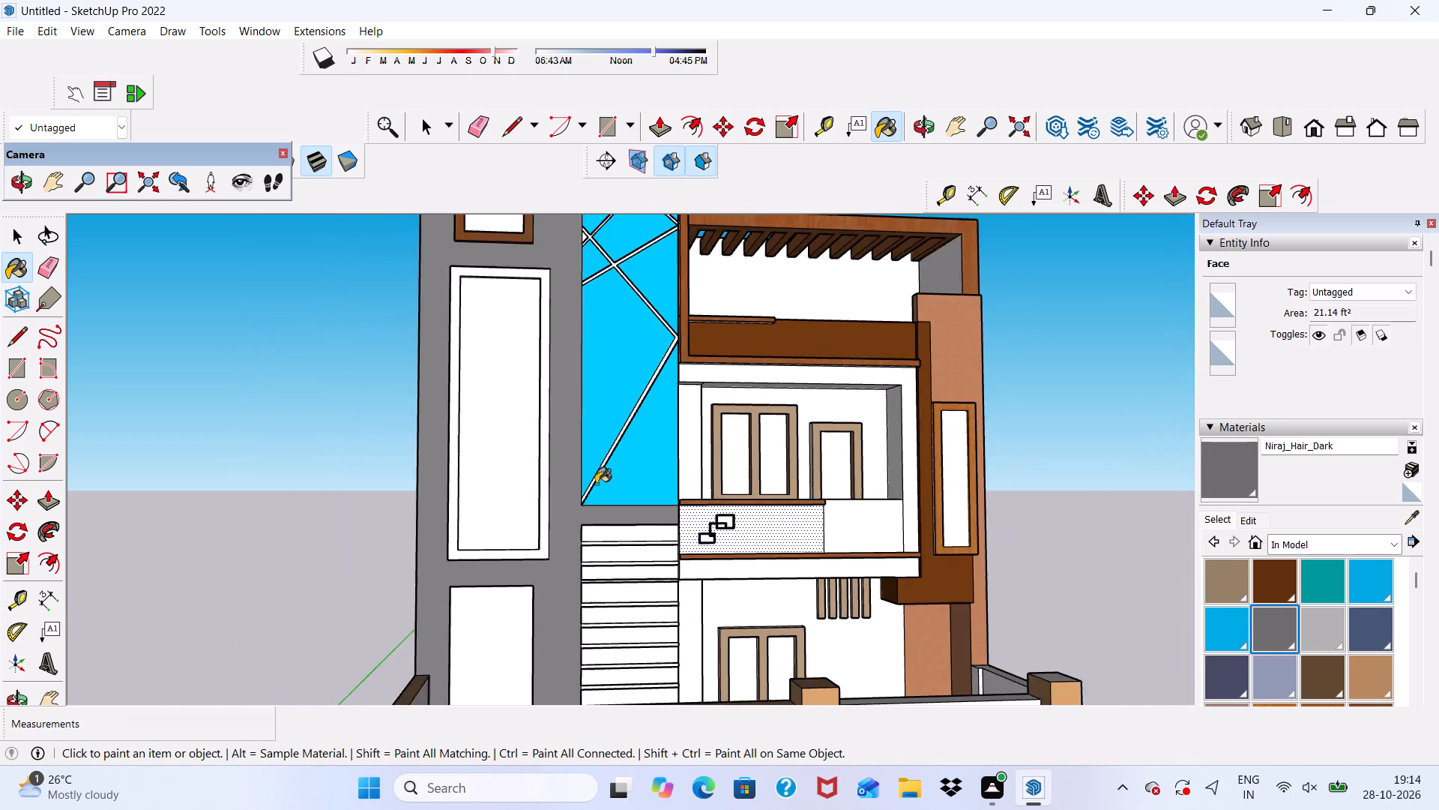
{"action": "scroll", "coordinate": [596, 484], "scroll_direction": "down", "scroll_amount": 5}
{"action": "middle_click_drag", "start_coordinate": [636, 543], "coordinate": [492, 617]}
{"action": "scroll", "coordinate": [585, 573], "scroll_direction": "up", "scroll_amount": 10}
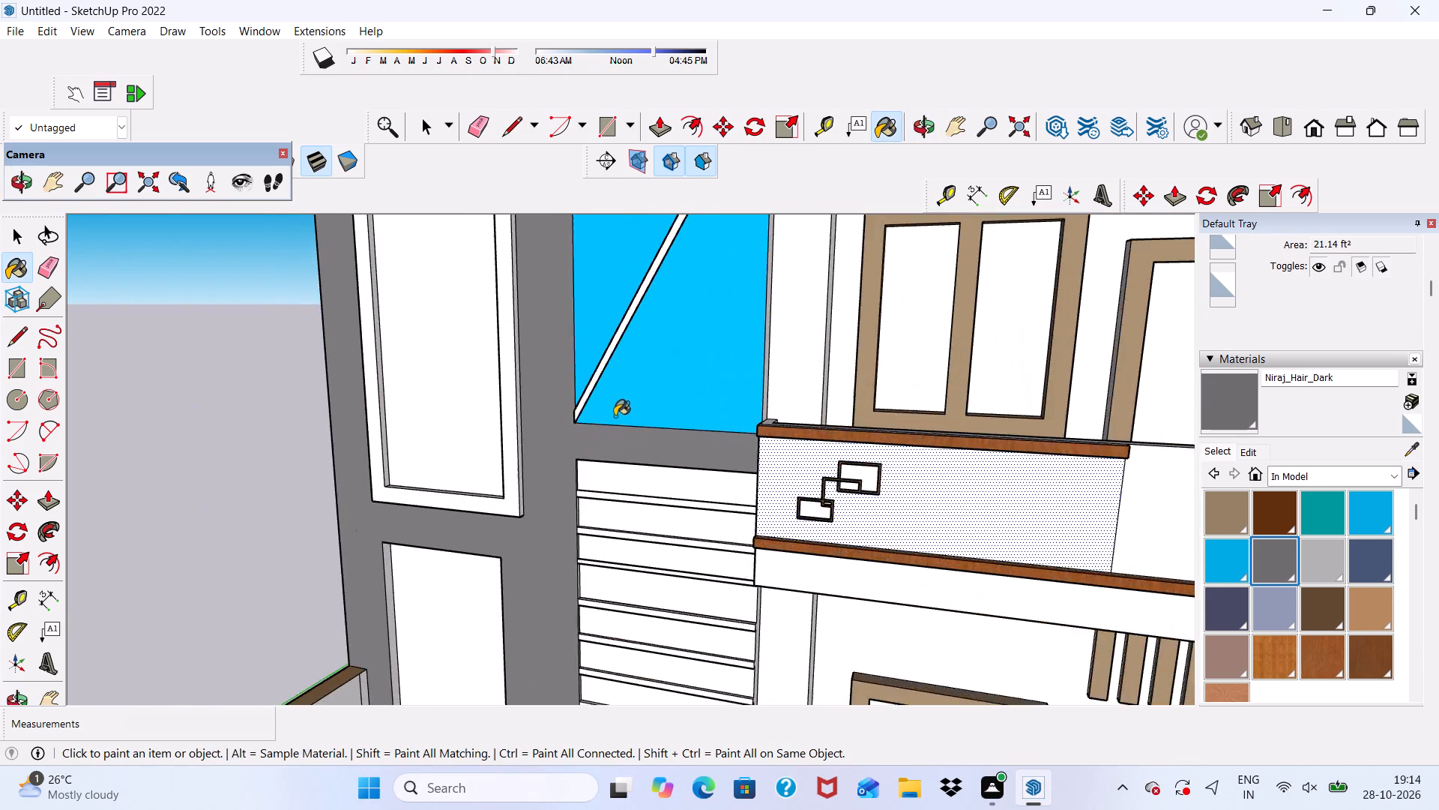
{"action": "scroll", "coordinate": [615, 416], "scroll_direction": "up", "scroll_amount": 5}
{"action": "middle_click_drag", "start_coordinate": [619, 455], "coordinate": [879, 429]}
{"action": "scroll", "coordinate": [438, 475], "scroll_direction": "down", "scroll_amount": 5}
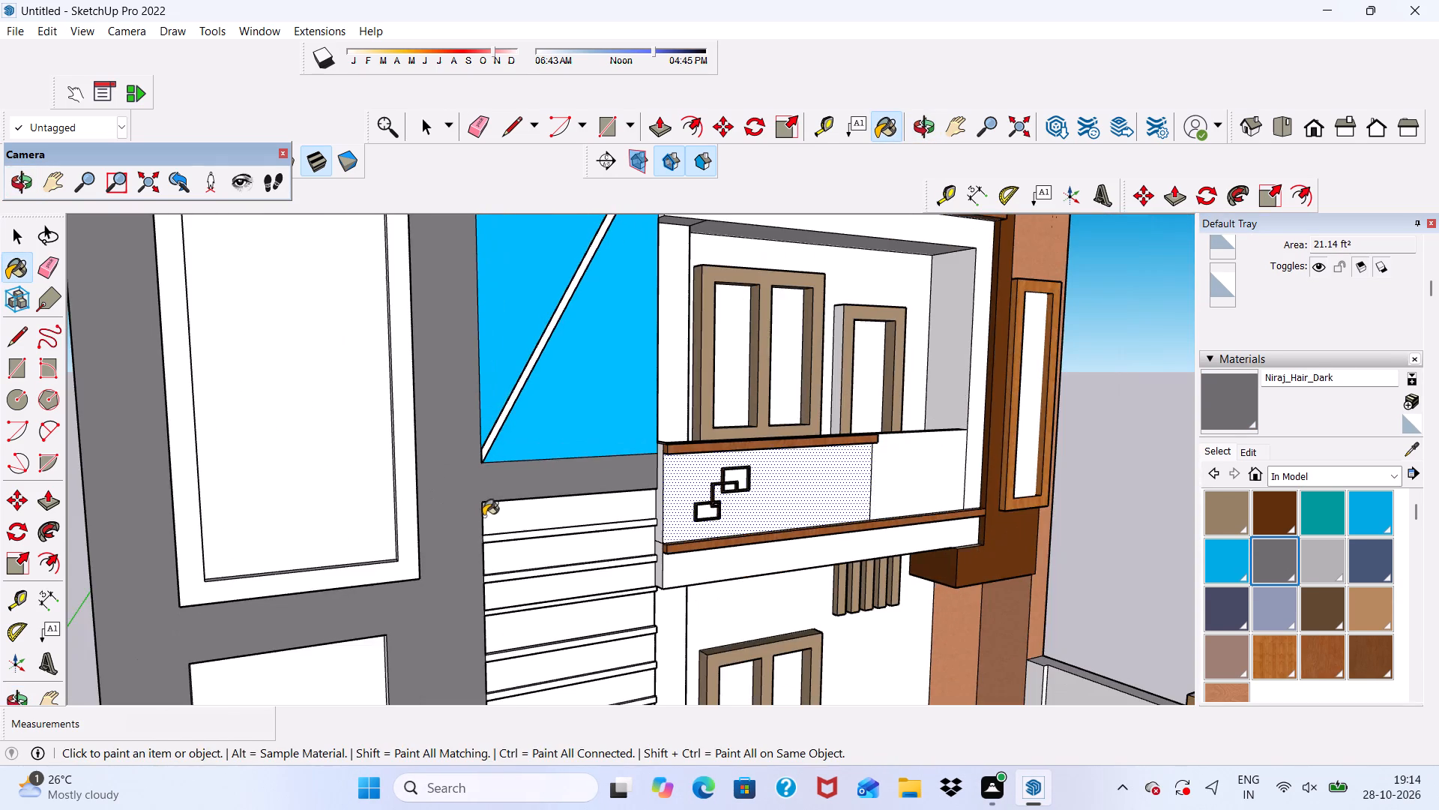
{"action": "middle_click_drag", "start_coordinate": [507, 556], "coordinate": [522, 515]}
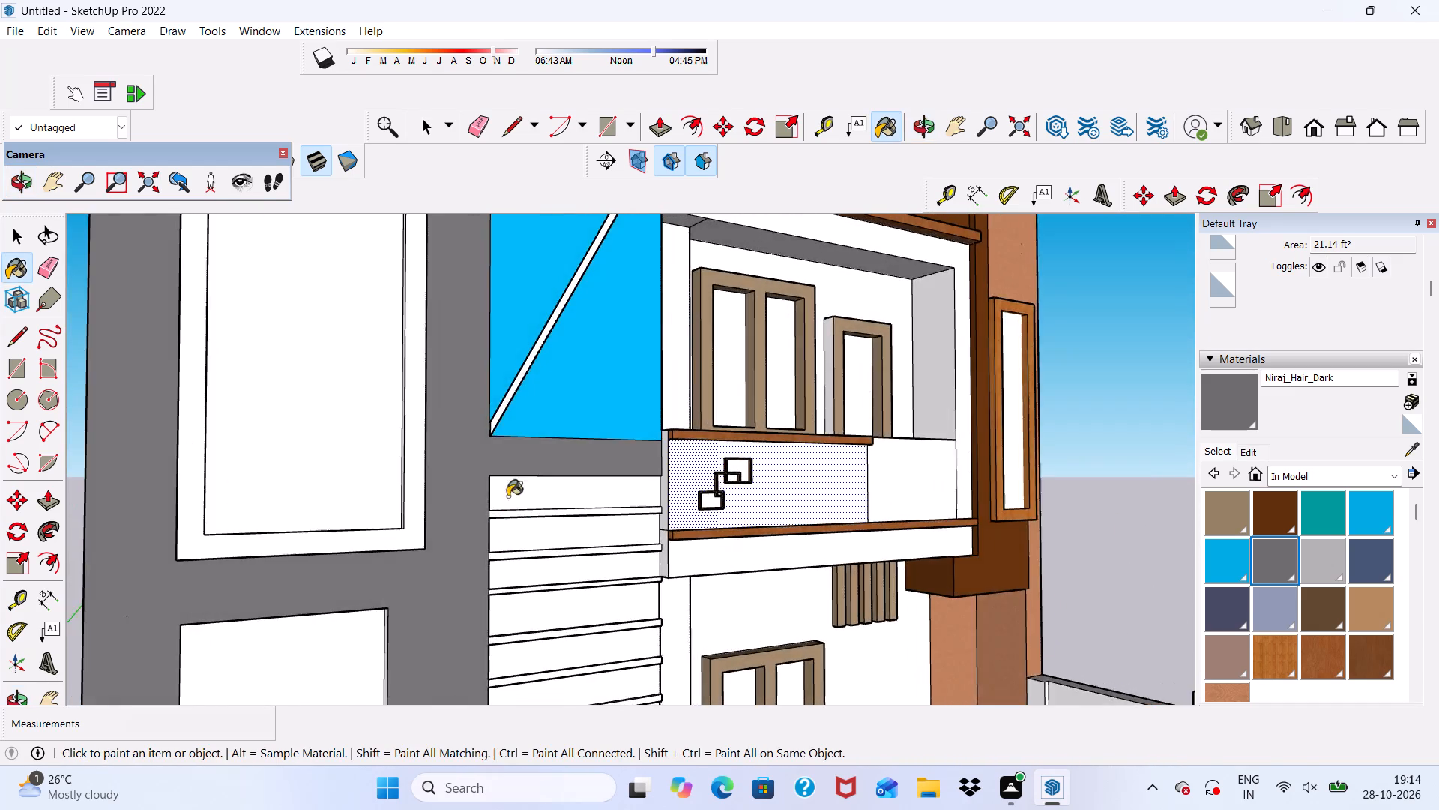
{"action": "scroll", "coordinate": [490, 454], "scroll_direction": "down", "scroll_amount": 5}
{"action": "middle_click_drag", "start_coordinate": [440, 522], "coordinate": [420, 458]}
{"action": "scroll", "coordinate": [455, 484], "scroll_direction": "down", "scroll_amount": 9}
{"action": "middle_click_drag", "start_coordinate": [518, 481], "coordinate": [485, 502]}
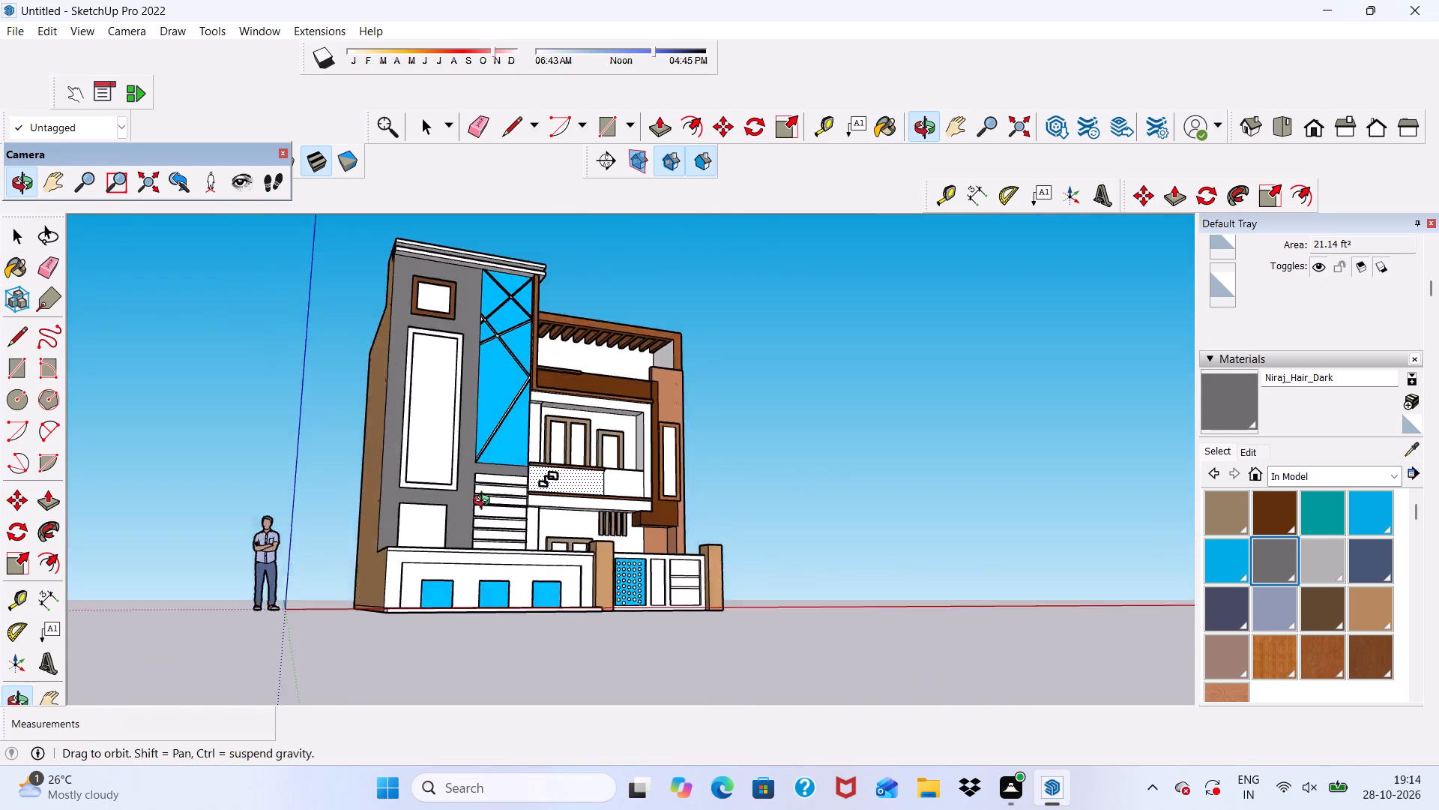
{"action": "middle_click_drag", "start_coordinate": [485, 502], "coordinate": [379, 574]}
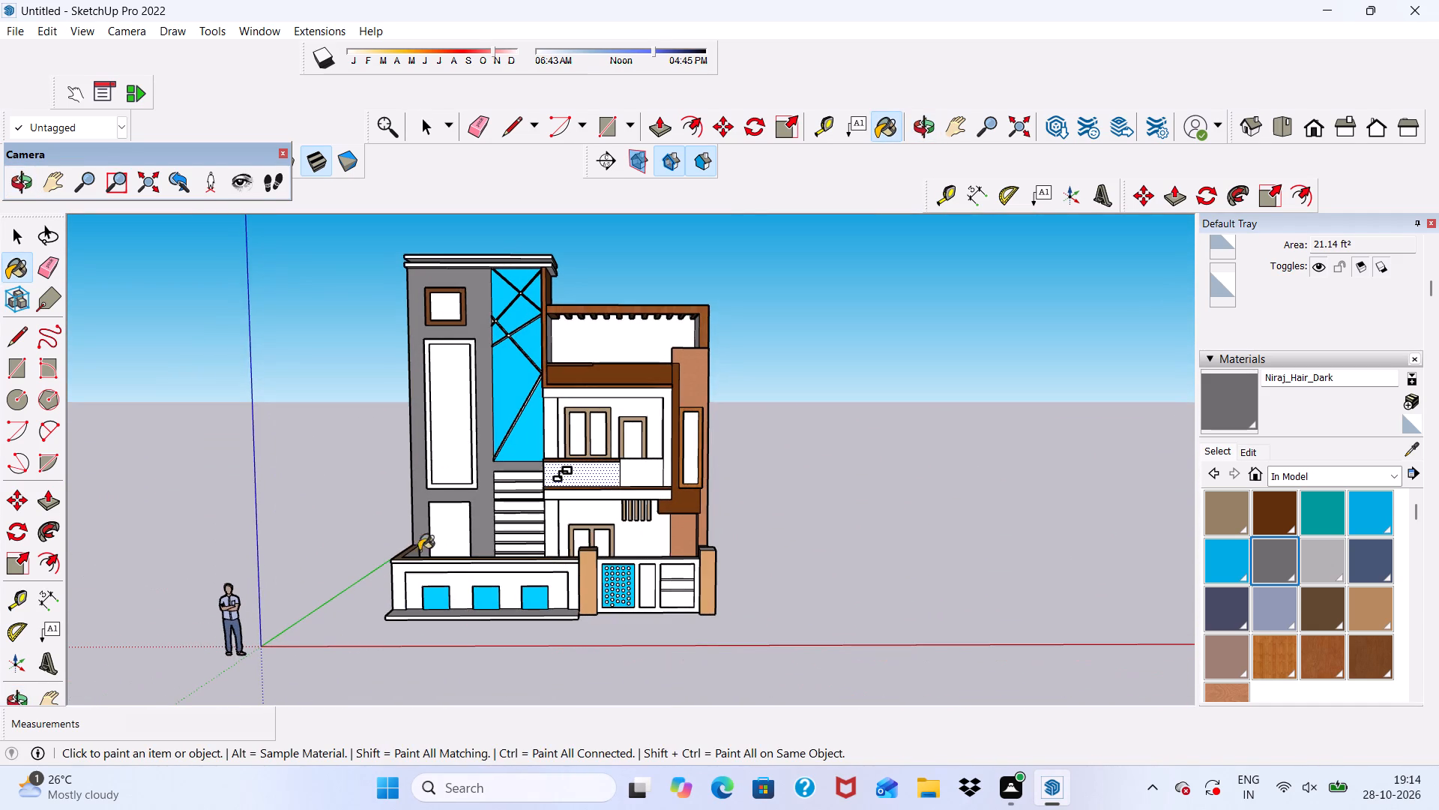
Paint the upper horizontal strips of the slatted panel below the tower's blue glazing with Niraj_Skin, leaving the thin ledges white.
{"action": "scroll", "coordinate": [591, 526], "scroll_direction": "up", "scroll_amount": 5}
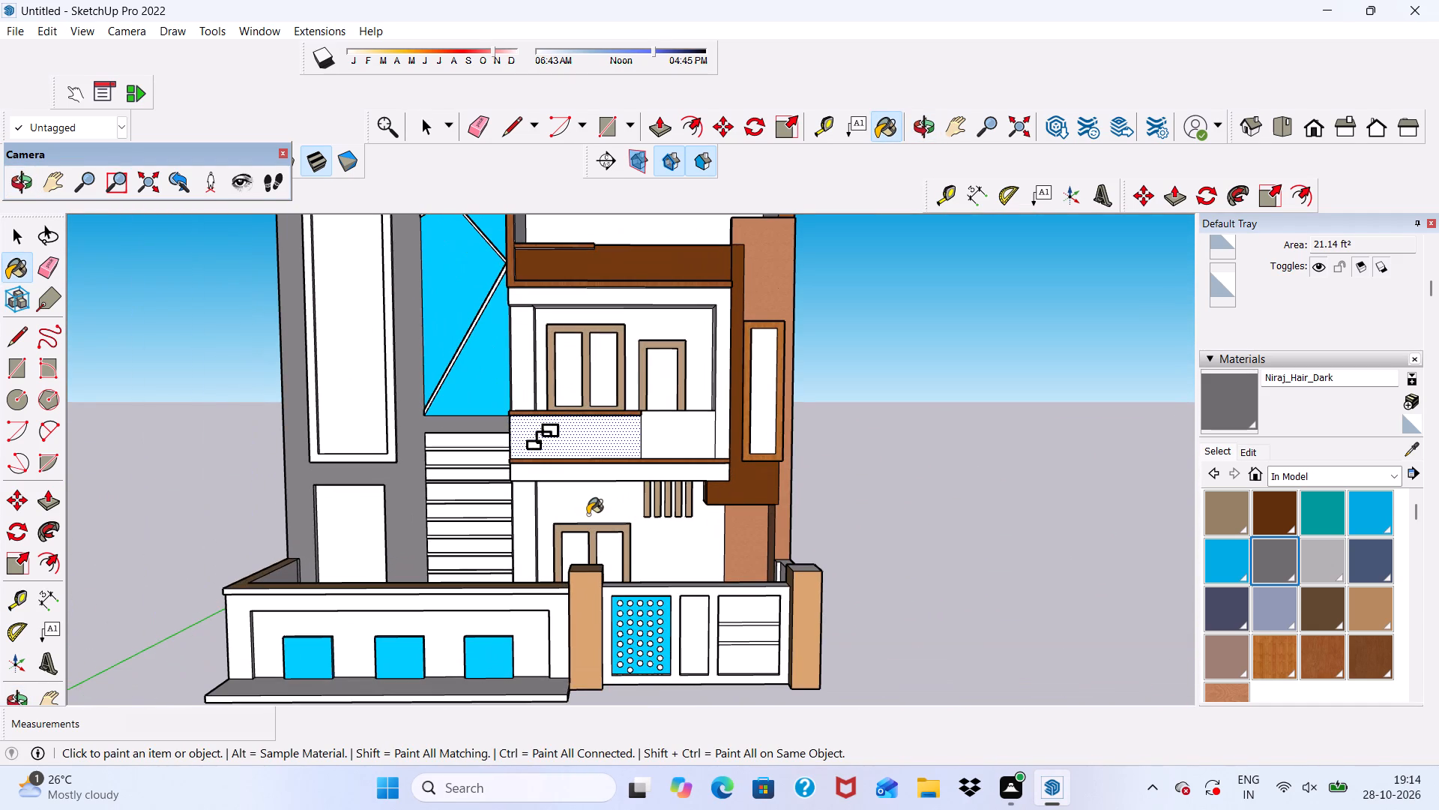
{"action": "scroll", "coordinate": [546, 528], "scroll_direction": "up", "scroll_amount": 4}
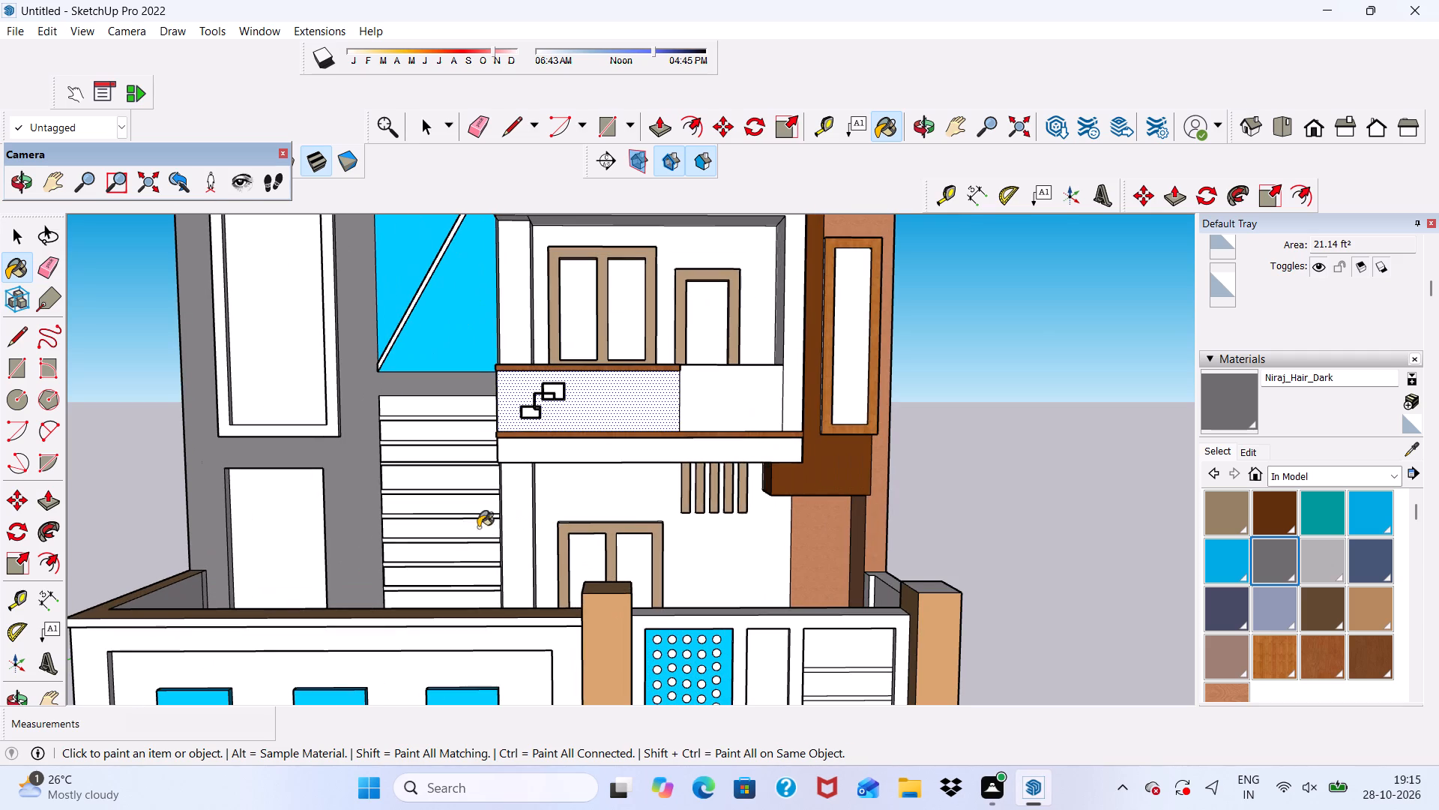
{"action": "middle_click_drag", "start_coordinate": [423, 556], "coordinate": [441, 653]}
{"action": "scroll", "coordinate": [407, 474], "scroll_direction": "up", "scroll_amount": 4}
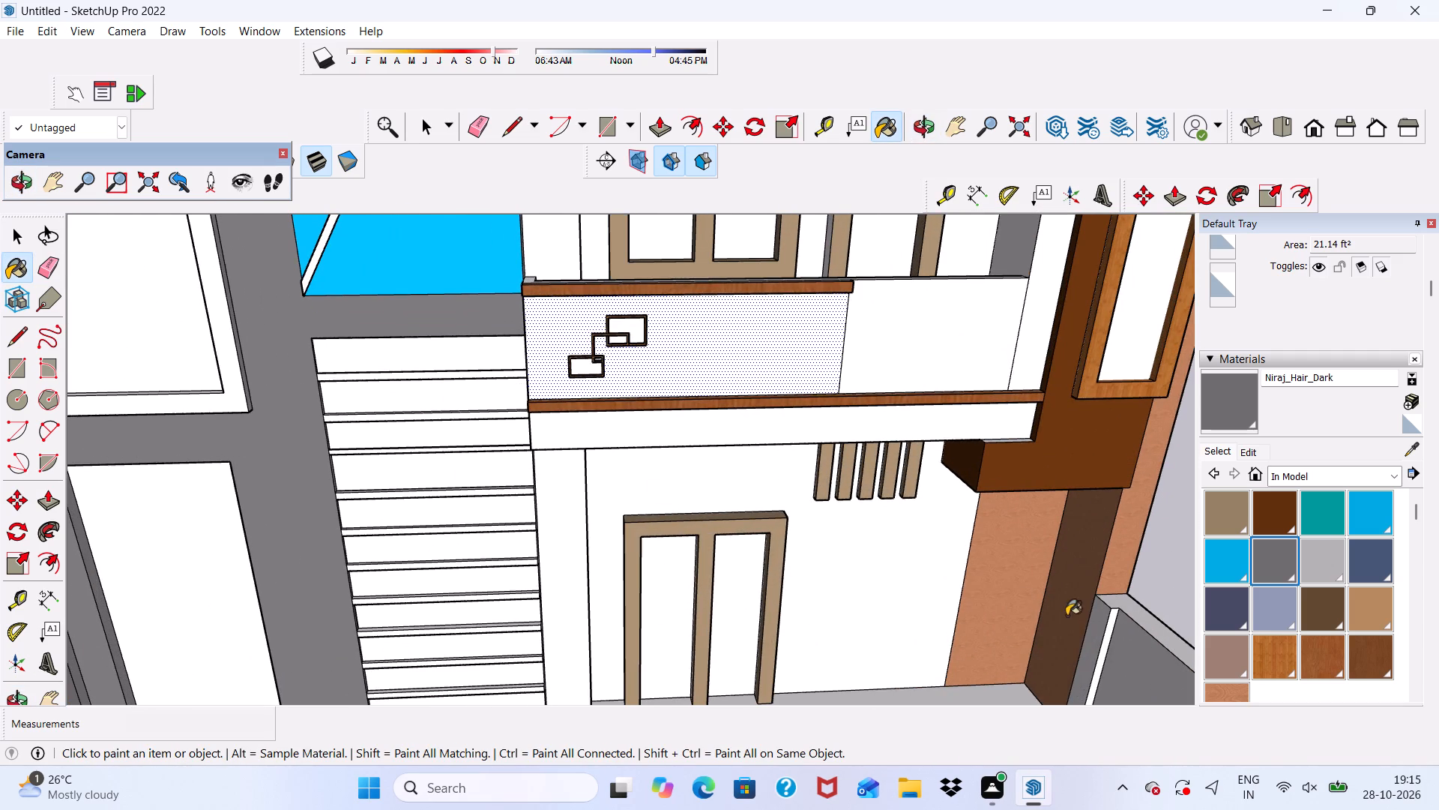
{"action": "left_click", "coordinate": [1225, 655]}
{"action": "scroll", "coordinate": [672, 547], "scroll_direction": "up", "scroll_amount": 7}
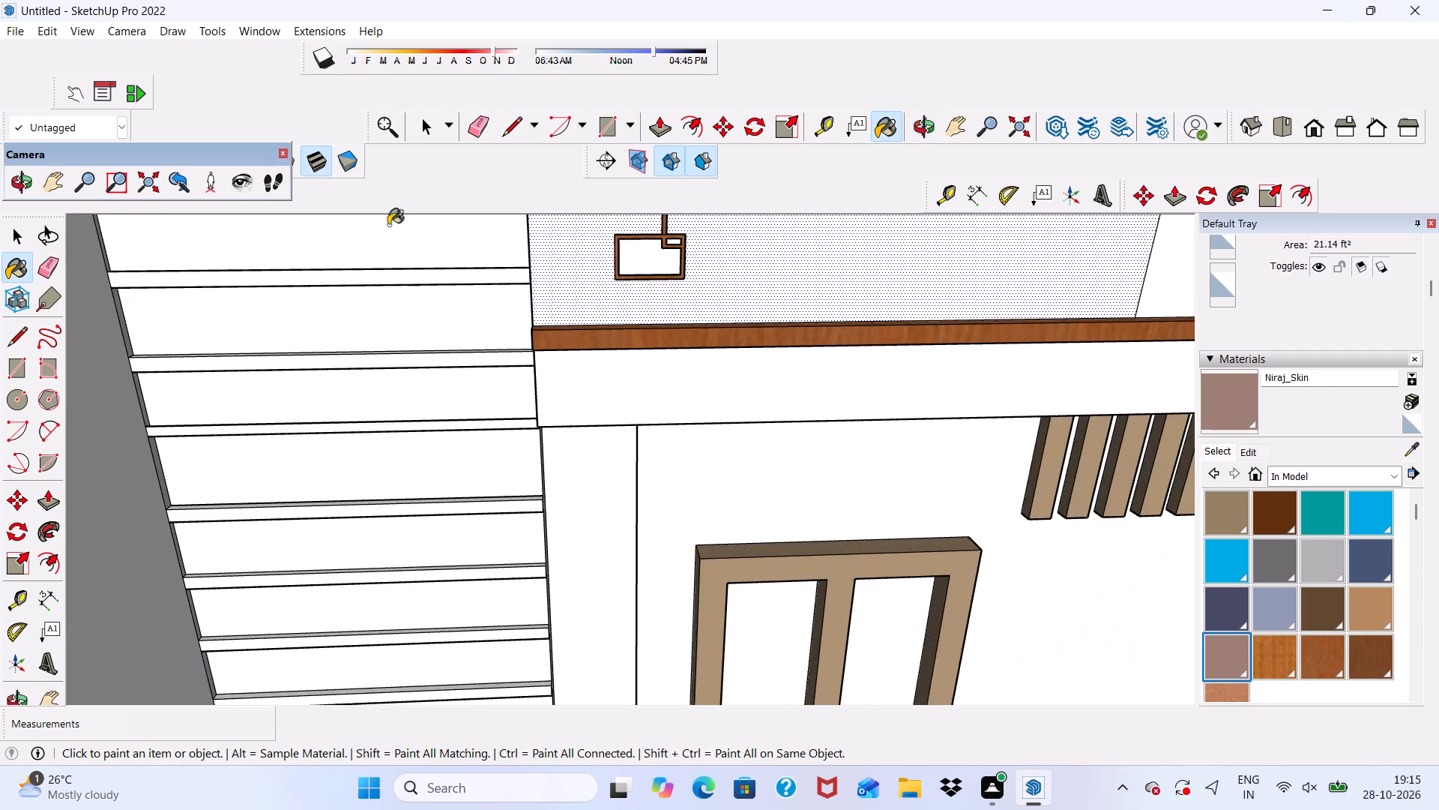
{"action": "left_click", "coordinate": [368, 233]}
{"action": "left_click", "coordinate": [393, 291]}
{"action": "scroll", "coordinate": [408, 344], "scroll_direction": "down", "scroll_amount": 7}
{"action": "middle_click_drag", "start_coordinate": [483, 445], "coordinate": [467, 284]}
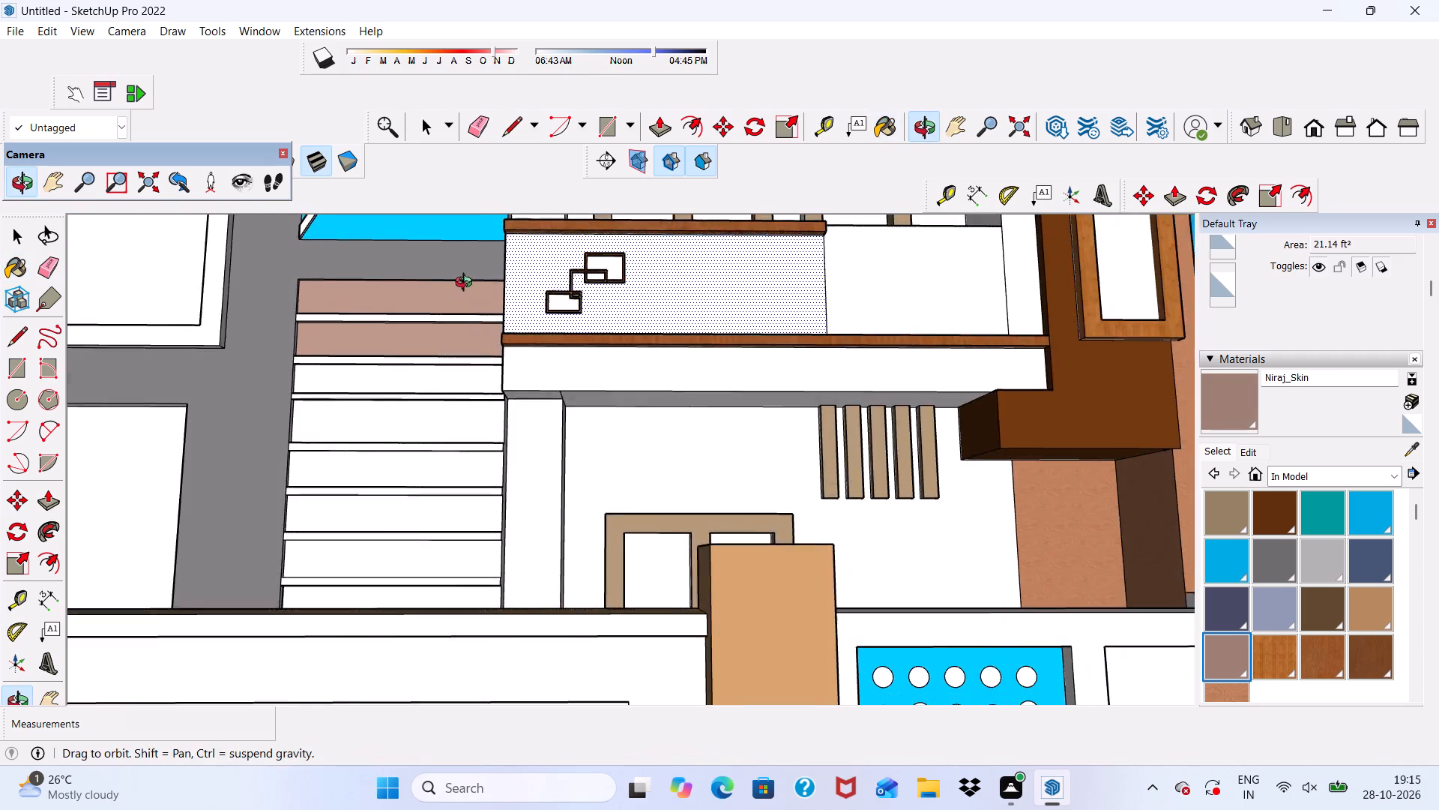
{"action": "middle_click_drag", "start_coordinate": [467, 284], "coordinate": [462, 283]}
{"action": "scroll", "coordinate": [424, 330], "scroll_direction": "up", "scroll_amount": 5}
{"action": "left_click", "coordinate": [369, 397]}
{"action": "scroll", "coordinate": [346, 450], "scroll_direction": "up", "scroll_amount": 3}
{"action": "left_click", "coordinate": [318, 462]}
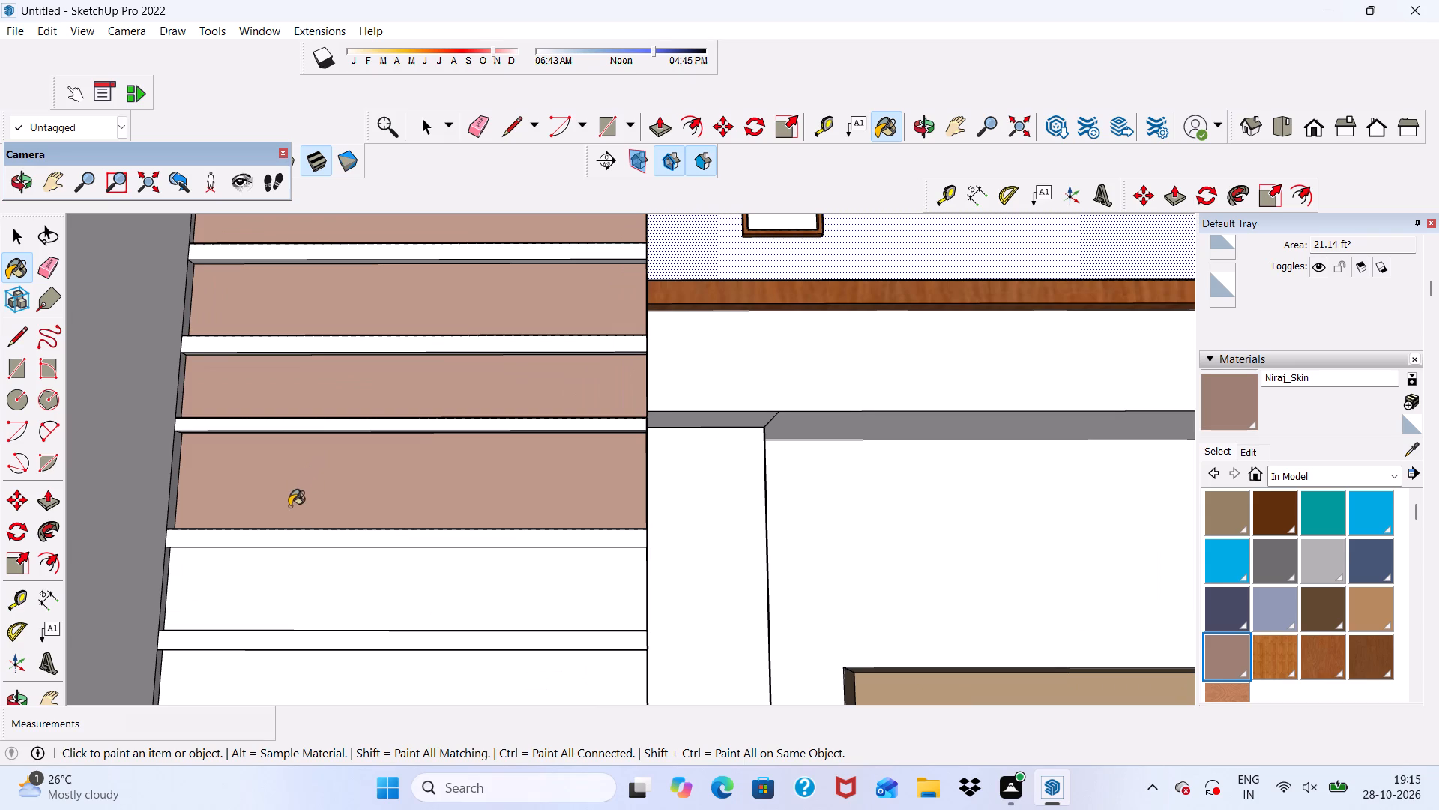
{"action": "left_click", "coordinate": [241, 592]}
{"action": "scroll", "coordinate": [187, 461], "scroll_direction": "down", "scroll_amount": 5}
{"action": "scroll", "coordinate": [216, 589], "scroll_direction": "up", "scroll_amount": 1}
{"action": "left_click", "coordinate": [225, 618]}
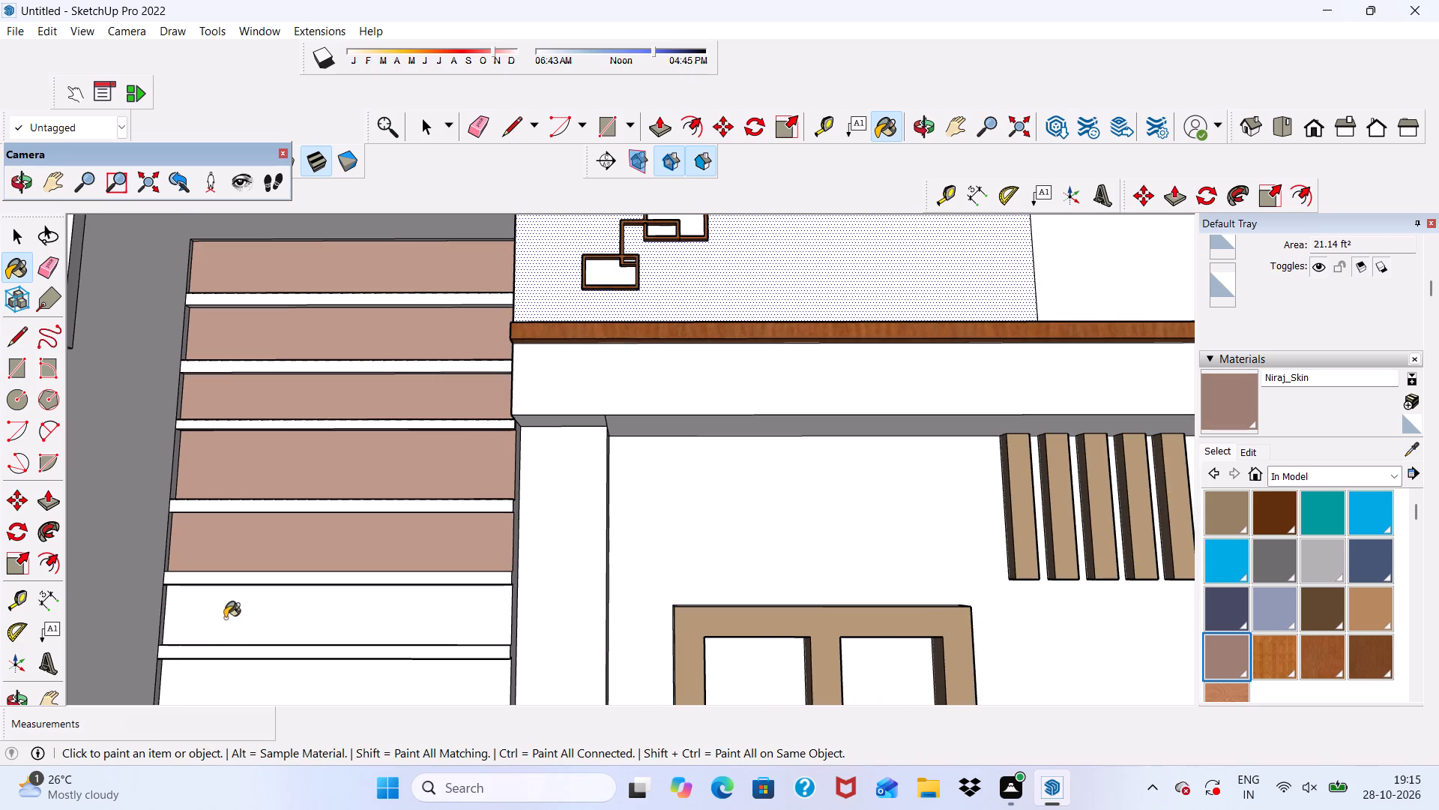
{"action": "scroll", "coordinate": [221, 647], "scroll_direction": "down", "scroll_amount": 3}
{"action": "left_click", "coordinate": [235, 694]}
Paint the remaining lower strips of the slatted panel down to the front boundary wall with Niraj_Skin.
{"action": "scroll", "coordinate": [229, 475], "scroll_direction": "down", "scroll_amount": 9}
{"action": "scroll", "coordinate": [294, 586], "scroll_direction": "up", "scroll_amount": 3}
{"action": "scroll", "coordinate": [289, 584], "scroll_direction": "down", "scroll_amount": 2}
{"action": "middle_click_drag", "start_coordinate": [289, 584], "coordinate": [280, 738]}
{"action": "scroll", "coordinate": [339, 595], "scroll_direction": "up", "scroll_amount": 7}
{"action": "left_click", "coordinate": [344, 486]}
{"action": "scroll", "coordinate": [337, 542], "scroll_direction": "up", "scroll_amount": 4}
{"action": "left_click", "coordinate": [323, 539]}
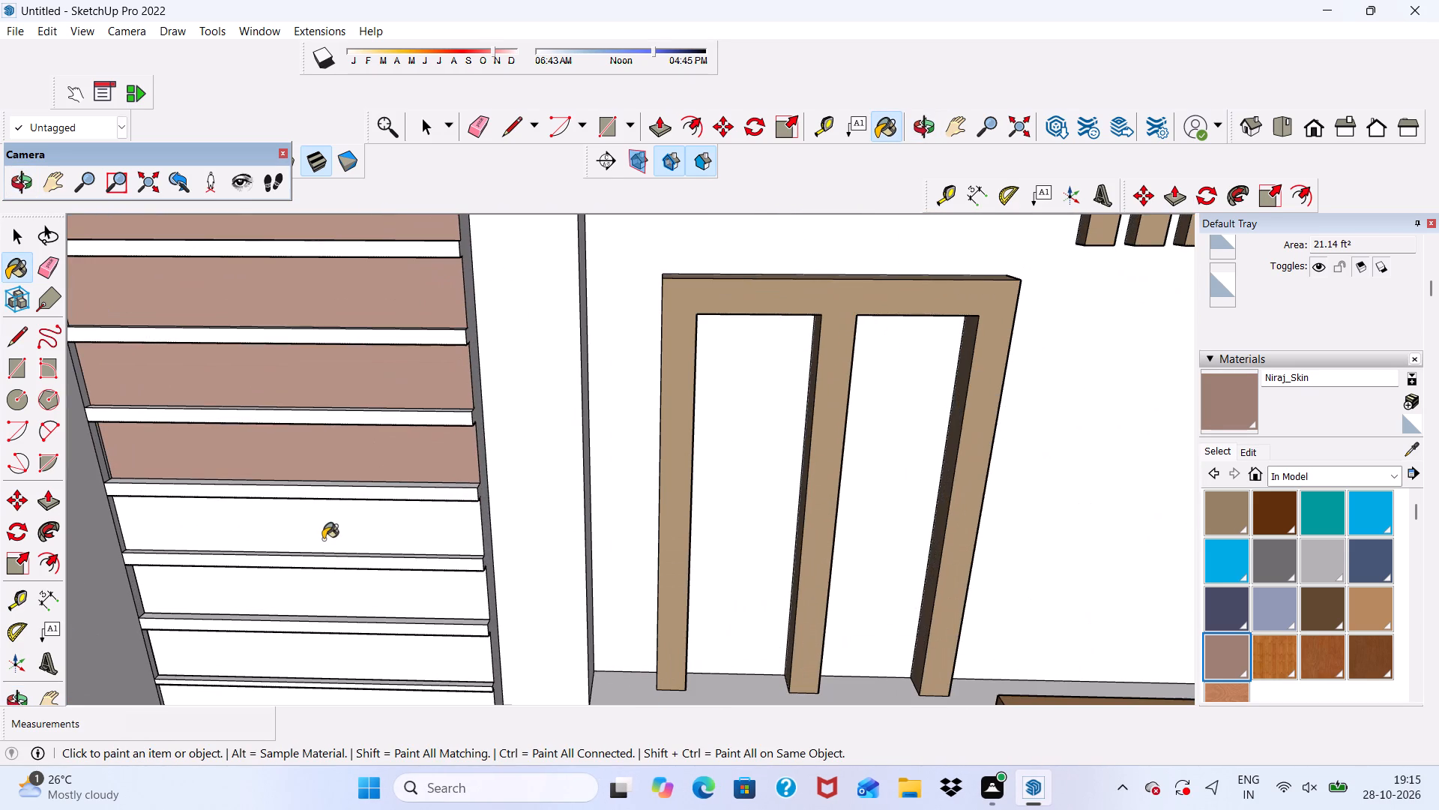
{"action": "left_click", "coordinate": [265, 603]}
{"action": "left_click", "coordinate": [261, 661]}
{"action": "scroll", "coordinate": [229, 535], "scroll_direction": "down", "scroll_amount": 5}
{"action": "scroll", "coordinate": [274, 671], "scroll_direction": "up", "scroll_amount": 2}
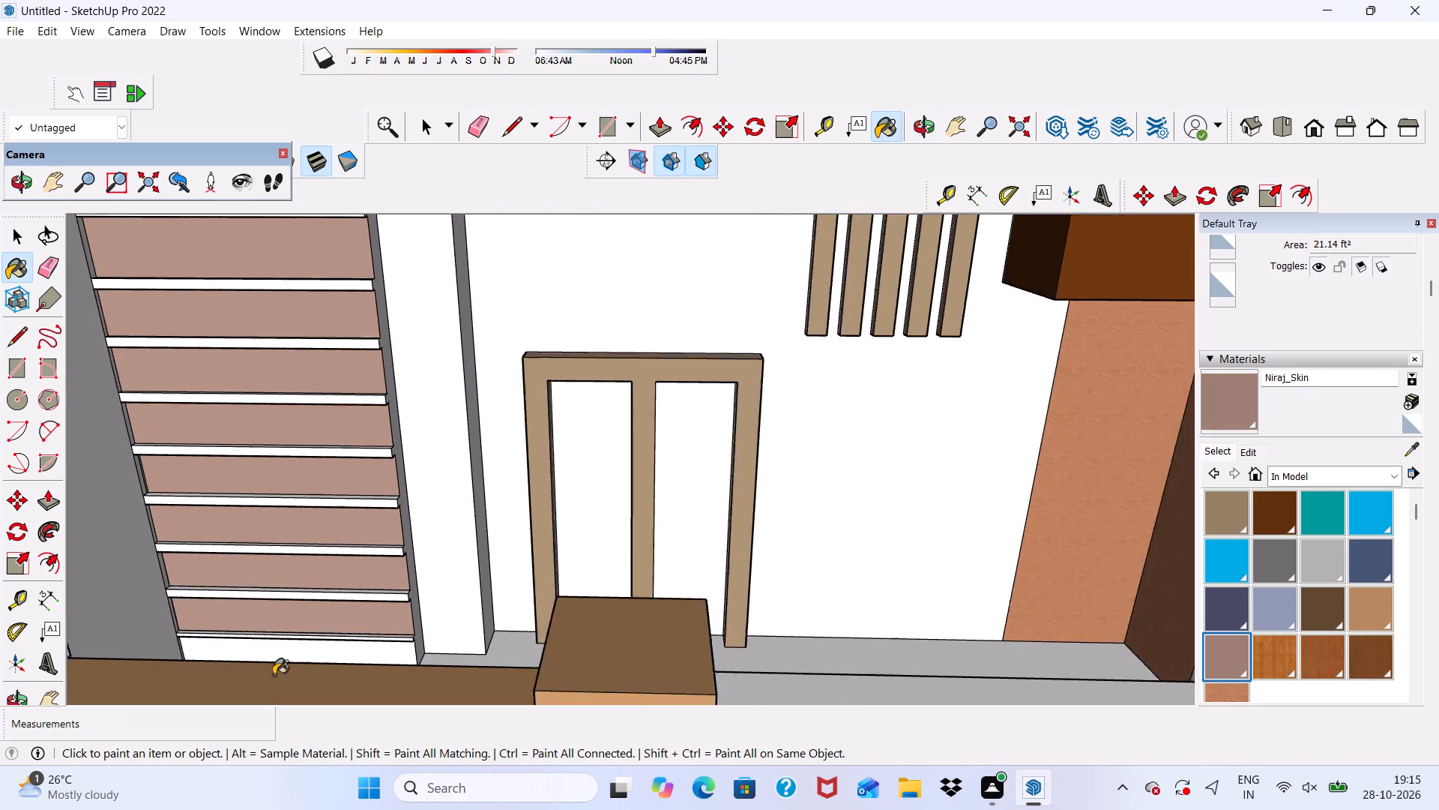
{"action": "scroll", "coordinate": [274, 675], "scroll_direction": "up", "scroll_amount": 3}
{"action": "left_click", "coordinate": [267, 634]}
Paint the ground-floor front wall and the first-floor balcony's back wall around the windows with Niraj_Hair_Gray.
{"action": "scroll", "coordinate": [238, 560], "scroll_direction": "down", "scroll_amount": 5}
{"action": "middle_click_drag", "start_coordinate": [266, 544], "coordinate": [518, 382]}
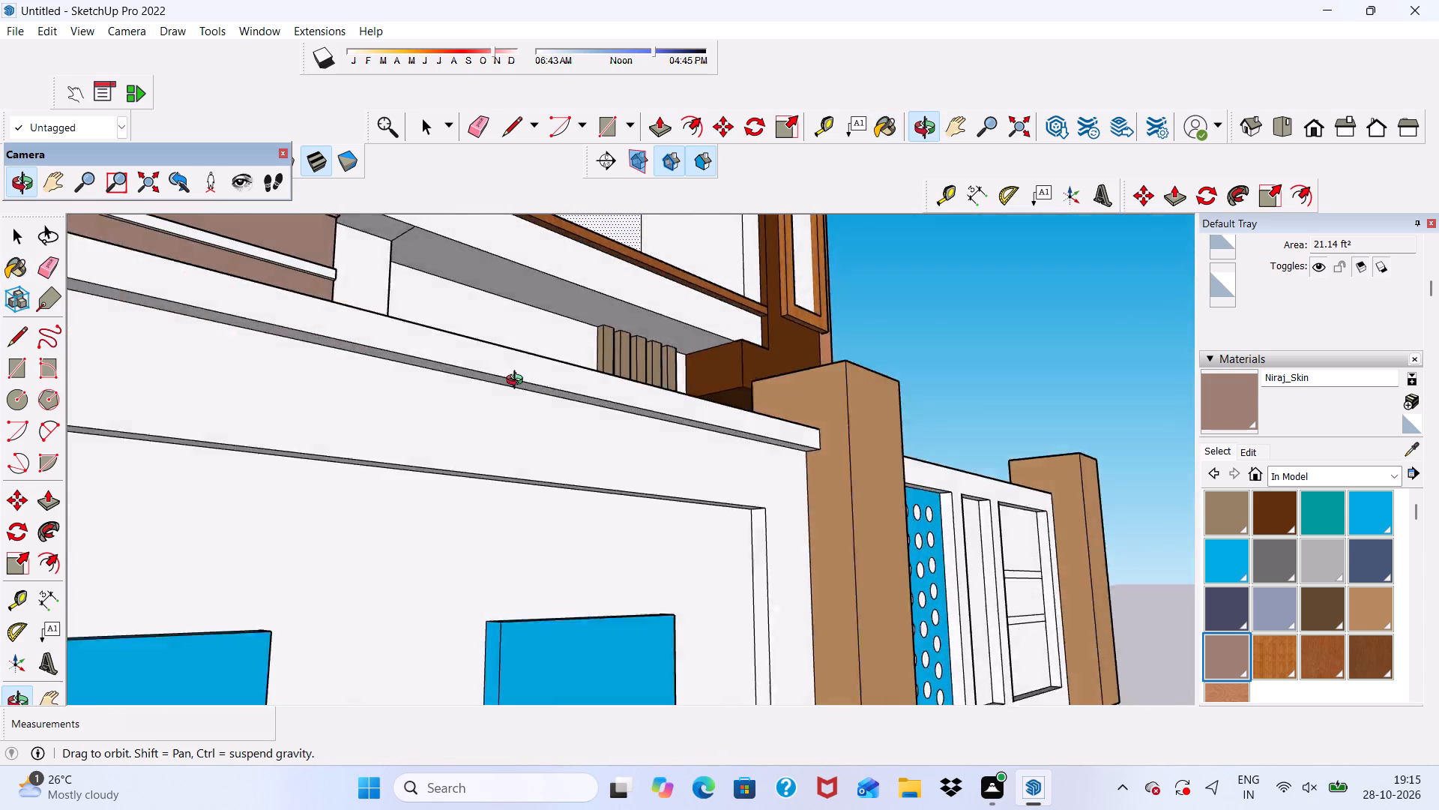
{"action": "middle_click_drag", "start_coordinate": [518, 382], "coordinate": [301, 502]}
{"action": "scroll", "coordinate": [405, 496], "scroll_direction": "up", "scroll_amount": 1}
{"action": "scroll", "coordinate": [377, 644], "scroll_direction": "down", "scroll_amount": 14}
{"action": "middle_click_drag", "start_coordinate": [552, 493], "coordinate": [499, 364]}
{"action": "scroll", "coordinate": [547, 368], "scroll_direction": "up", "scroll_amount": 1}
{"action": "scroll", "coordinate": [543, 398], "scroll_direction": "down", "scroll_amount": 8}
{"action": "scroll", "coordinate": [527, 400], "scroll_direction": "up", "scroll_amount": 11}
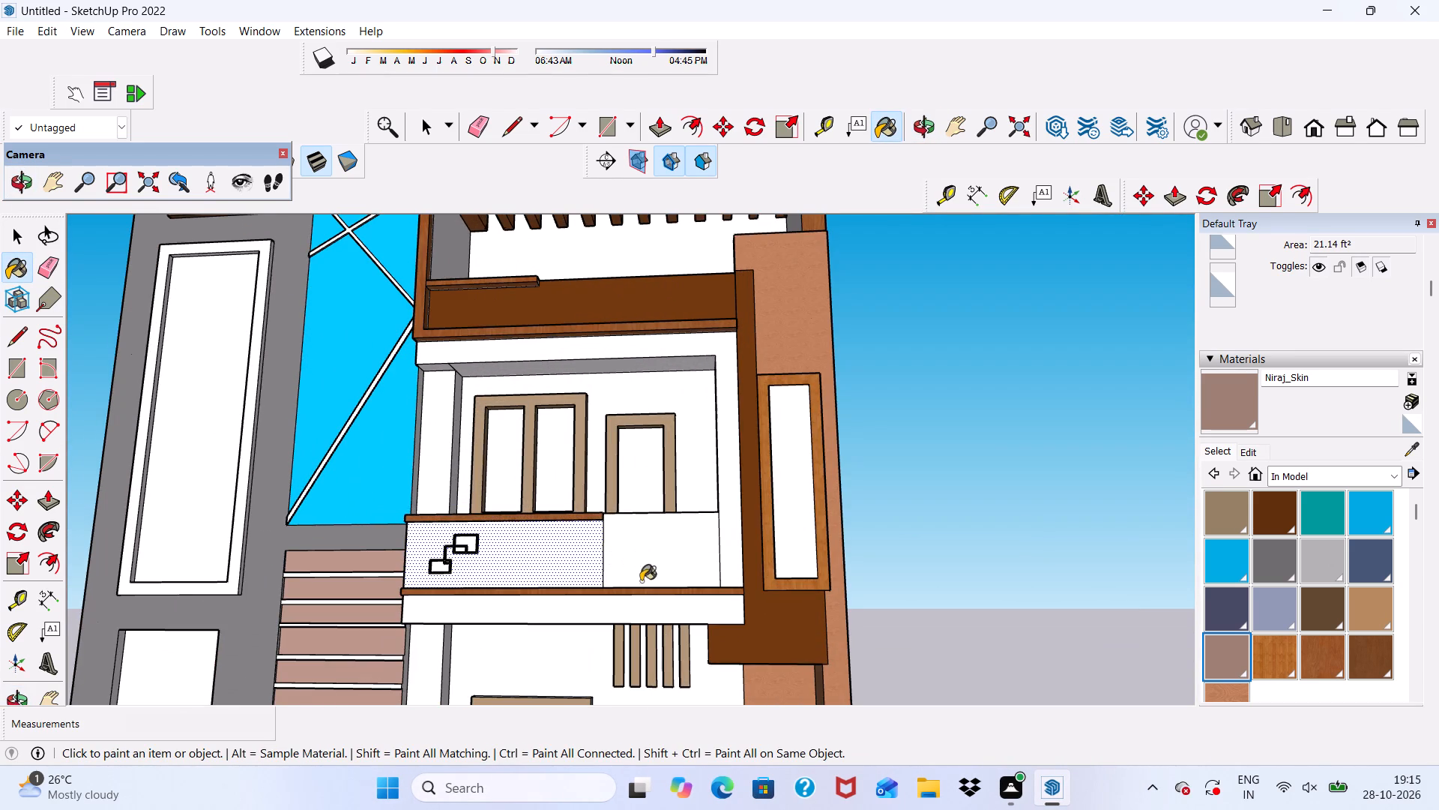
{"action": "middle_click_drag", "start_coordinate": [641, 581], "coordinate": [565, 618]}
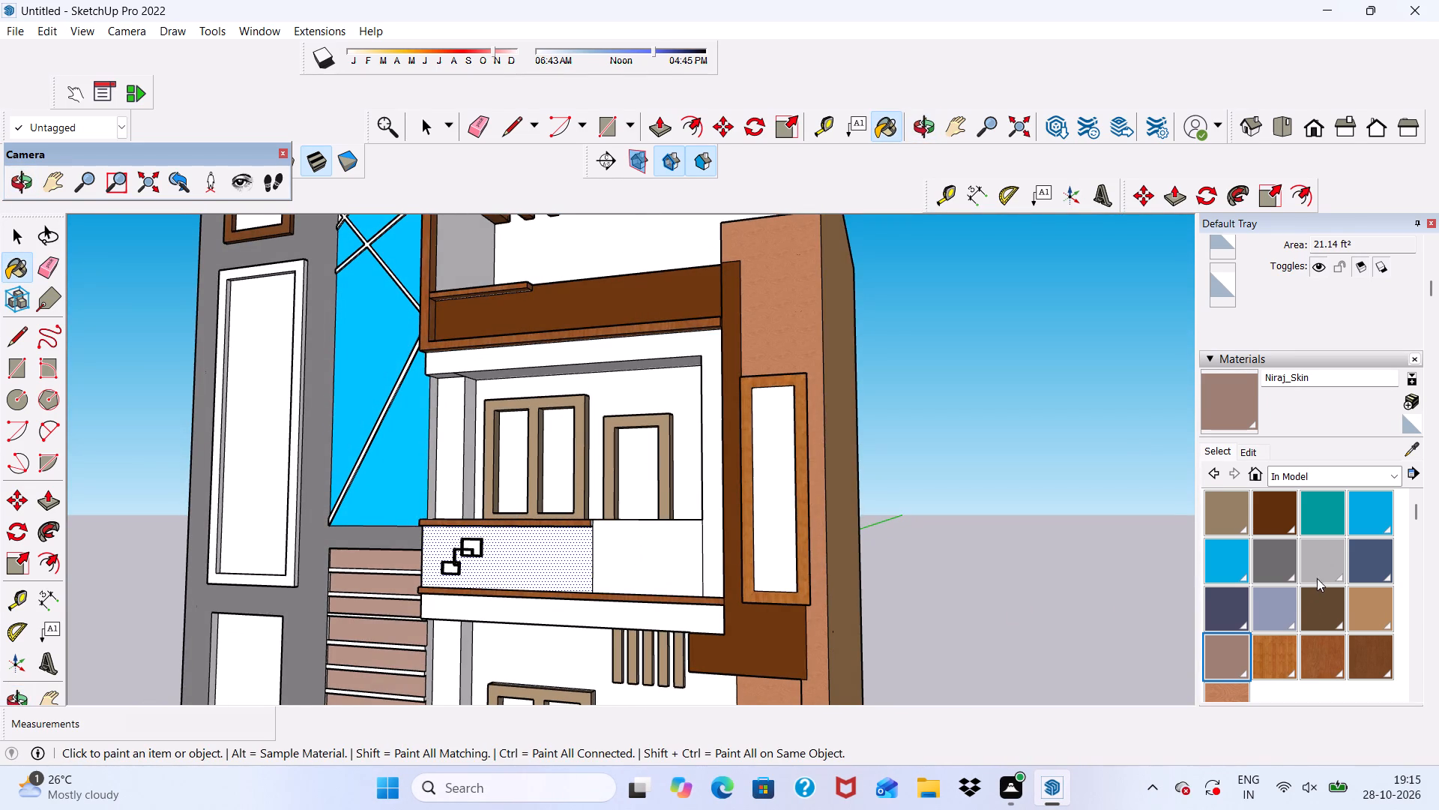
{"action": "left_click", "coordinate": [1316, 569]}
{"action": "scroll", "coordinate": [950, 601], "scroll_direction": "up", "scroll_amount": 4}
{"action": "scroll", "coordinate": [682, 579], "scroll_direction": "down", "scroll_amount": 5}
{"action": "scroll", "coordinate": [595, 690], "scroll_direction": "up", "scroll_amount": 5}
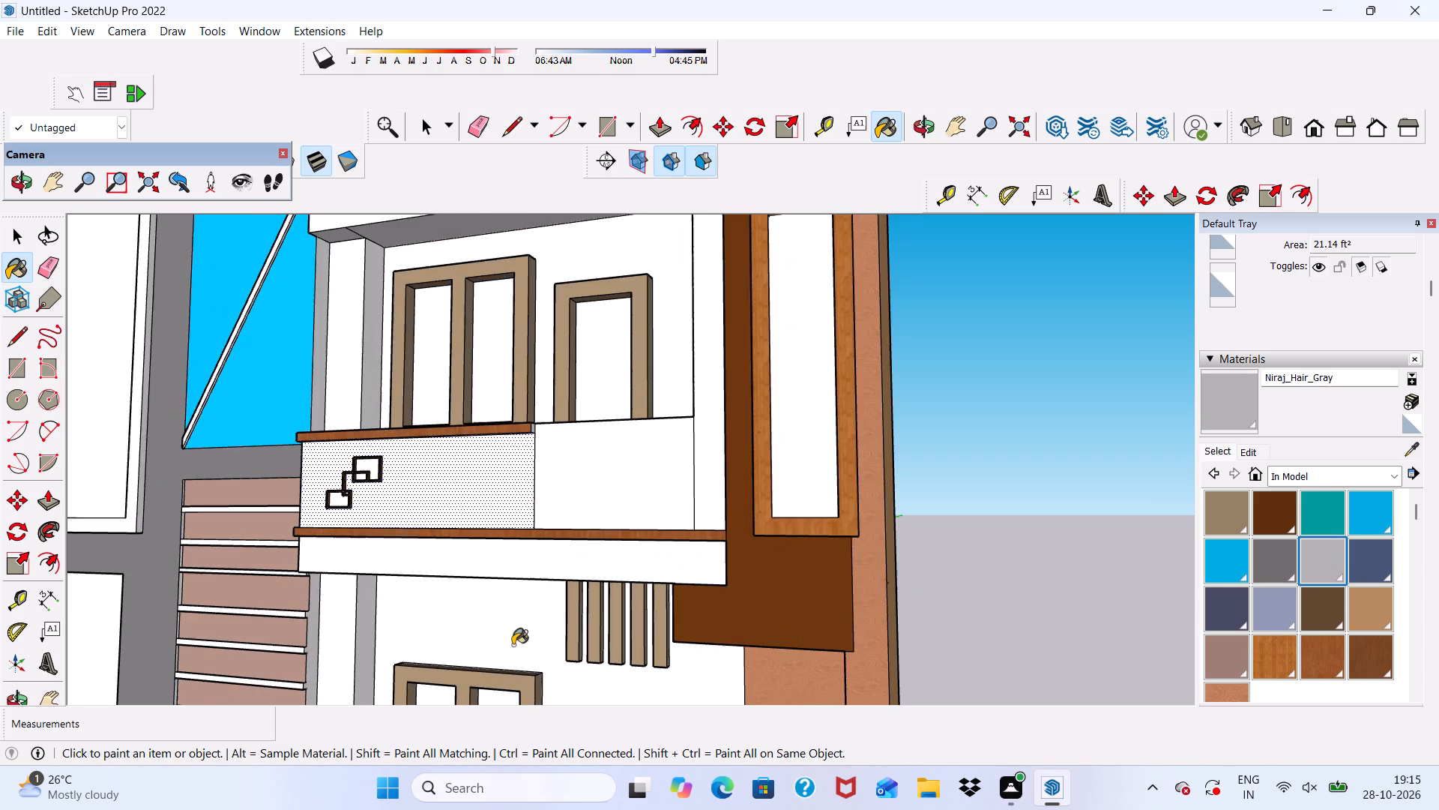
{"action": "left_click", "coordinate": [514, 609]}
{"action": "scroll", "coordinate": [529, 631], "scroll_direction": "down", "scroll_amount": 2}
{"action": "middle_click_drag", "start_coordinate": [585, 640], "coordinate": [718, 706]}
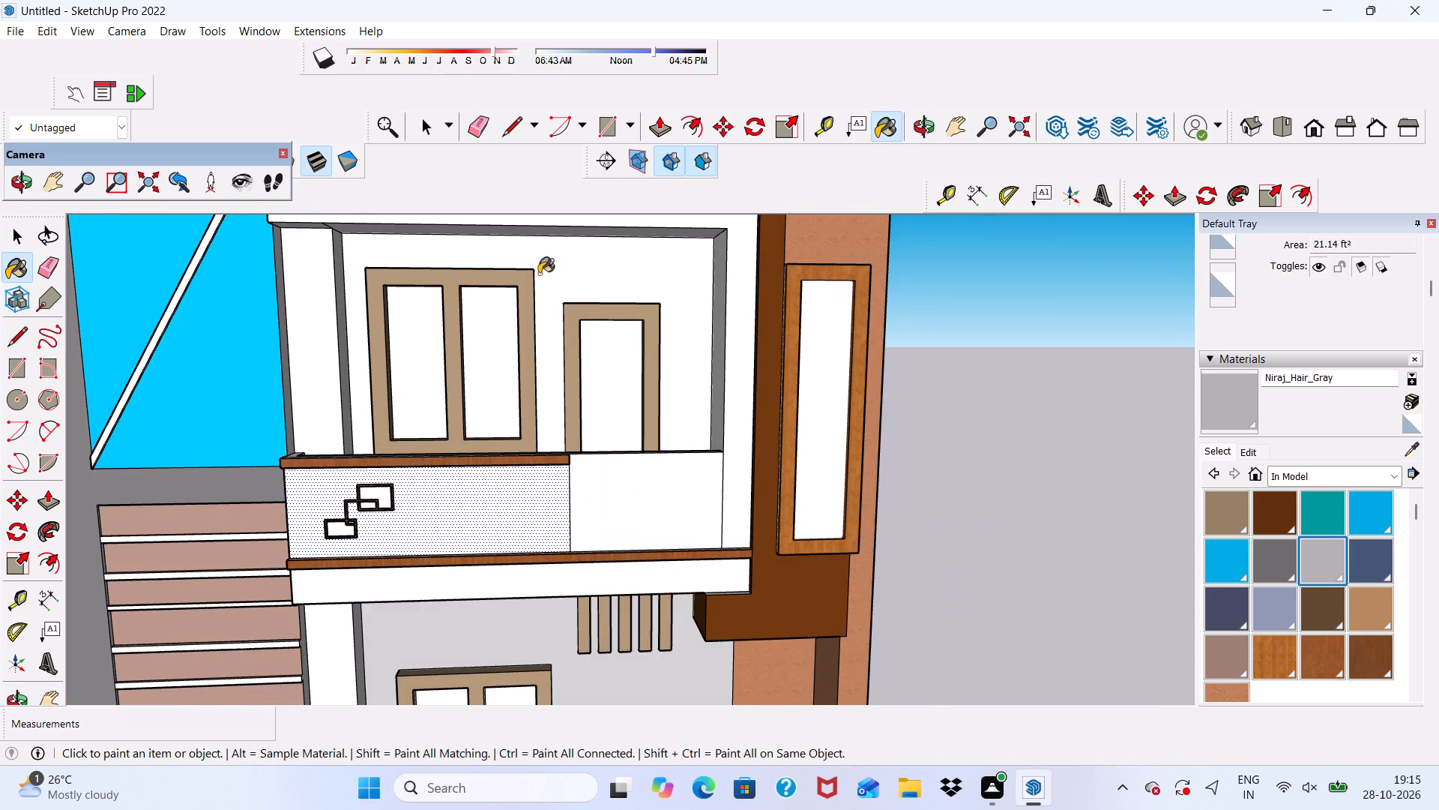
{"action": "left_click", "coordinate": [539, 274]}
Draw a rectangle about 6' 11" by 3' 2" on the top-floor terrace's back wall beneath the pergola beams.
{"action": "scroll", "coordinate": [592, 364], "scroll_direction": "down", "scroll_amount": 5}
{"action": "middle_click_drag", "start_coordinate": [661, 457], "coordinate": [647, 487]}
{"action": "scroll", "coordinate": [633, 463], "scroll_direction": "up", "scroll_amount": 1}
{"action": "scroll", "coordinate": [618, 400], "scroll_direction": "down", "scroll_amount": 8}
{"action": "scroll", "coordinate": [613, 513], "scroll_direction": "up", "scroll_amount": 1}
{"action": "middle_click_drag", "start_coordinate": [614, 490], "coordinate": [599, 391]}
{"action": "scroll", "coordinate": [612, 398], "scroll_direction": "up", "scroll_amount": 5}
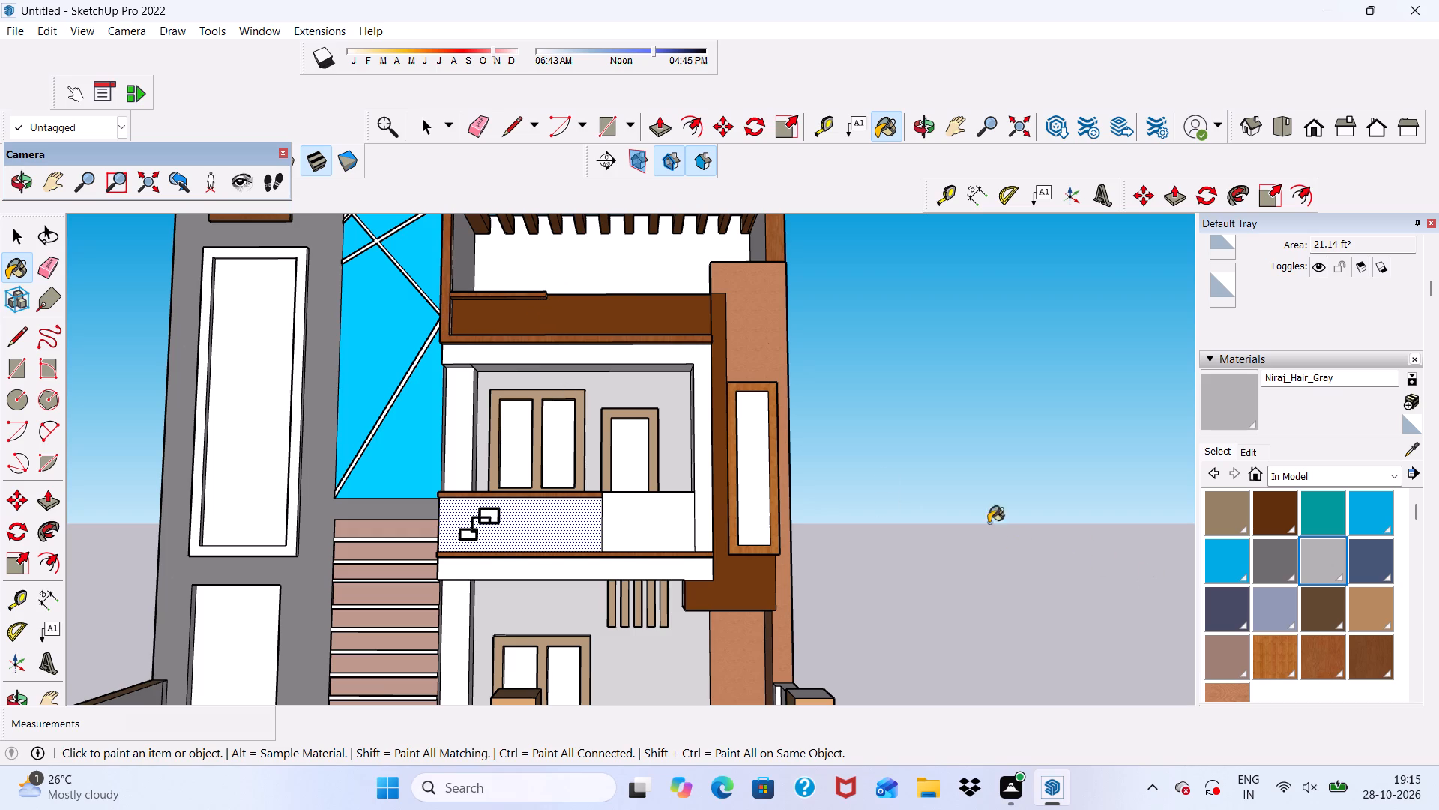
{"action": "left_click", "coordinate": [609, 122]}
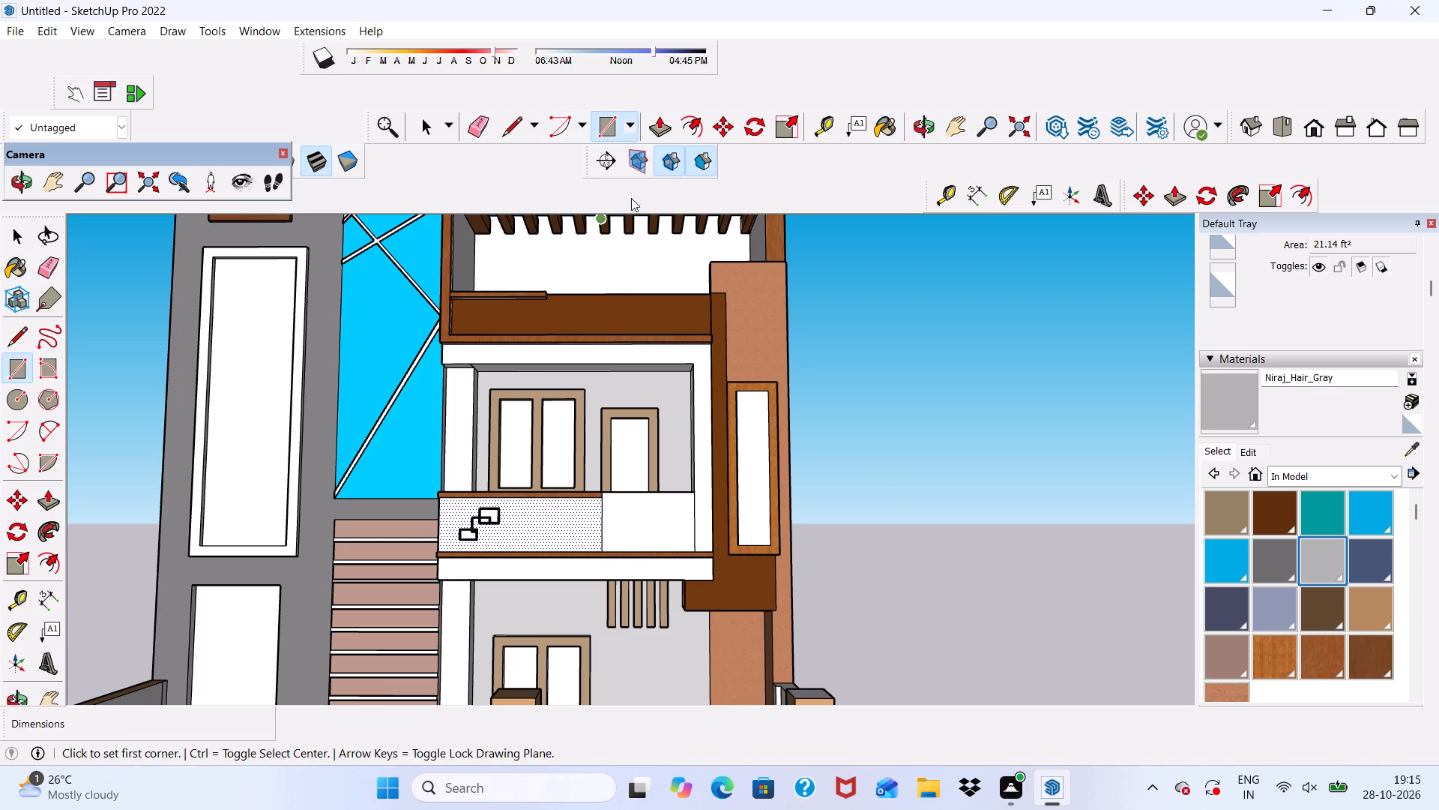
{"action": "scroll", "coordinate": [631, 199], "scroll_direction": "up", "scroll_amount": 2}
{"action": "scroll", "coordinate": [590, 262], "scroll_direction": "down", "scroll_amount": 1}
{"action": "middle_click_drag", "start_coordinate": [589, 264], "coordinate": [624, 373]}
{"action": "scroll", "coordinate": [591, 281], "scroll_direction": "up", "scroll_amount": 2}
{"action": "scroll", "coordinate": [594, 353], "scroll_direction": "down", "scroll_amount": 8}
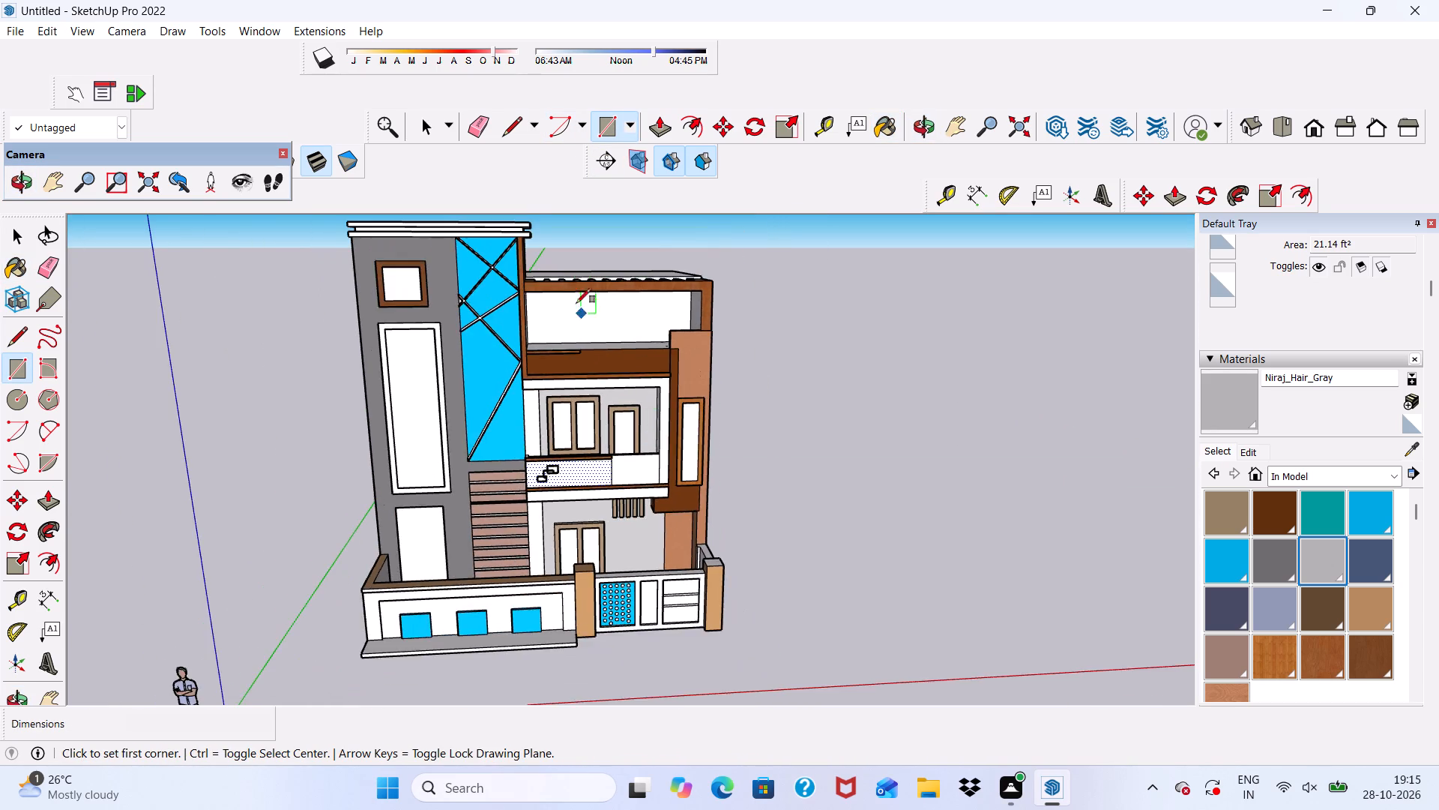
{"action": "scroll", "coordinate": [572, 297], "scroll_direction": "up", "scroll_amount": 10}
{"action": "middle_click_drag", "start_coordinate": [621, 326], "coordinate": [606, 268]}
{"action": "scroll", "coordinate": [642, 322], "scroll_direction": "down", "scroll_amount": 1}
{"action": "scroll", "coordinate": [662, 334], "scroll_direction": "up", "scroll_amount": 5}
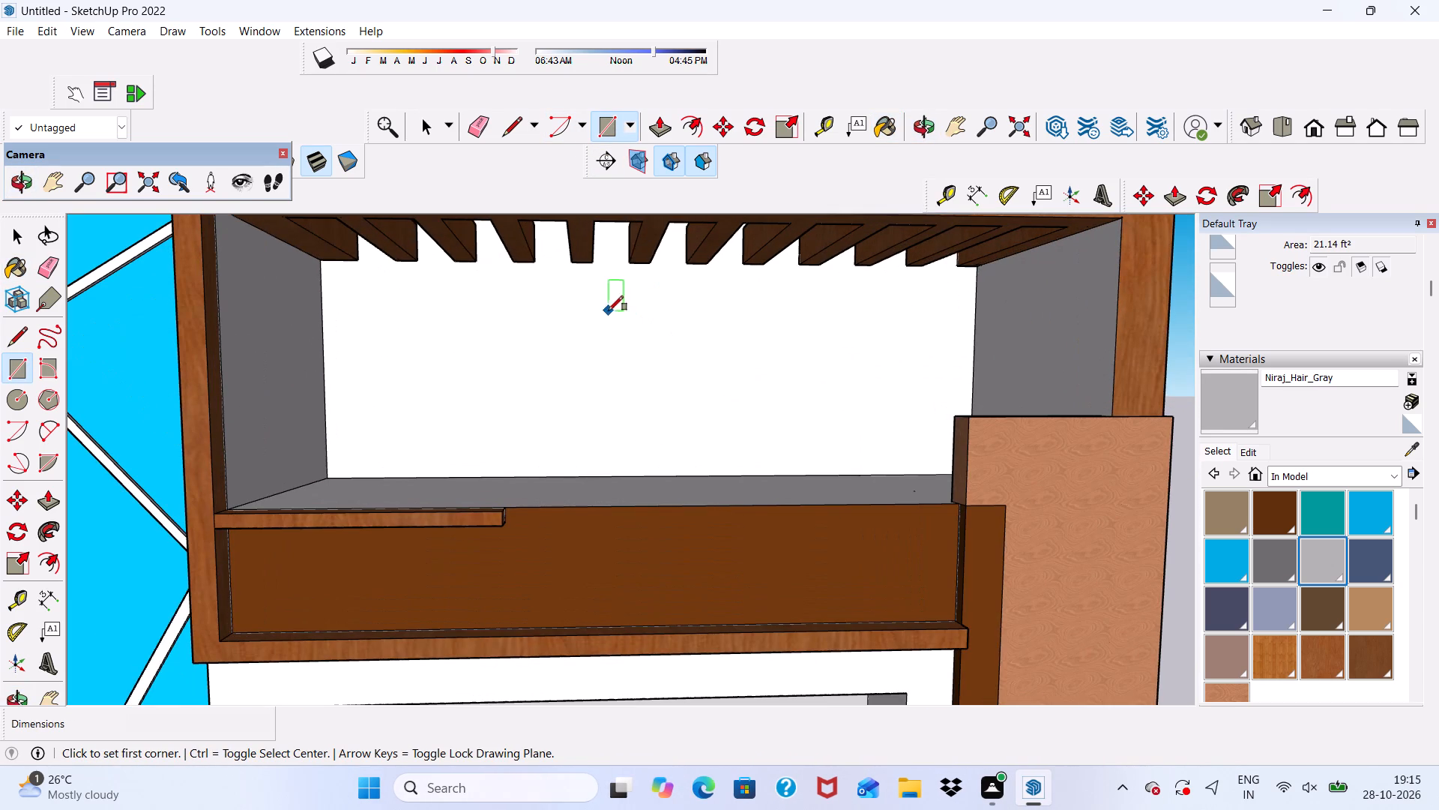
{"action": "left_click", "coordinate": [598, 297]}
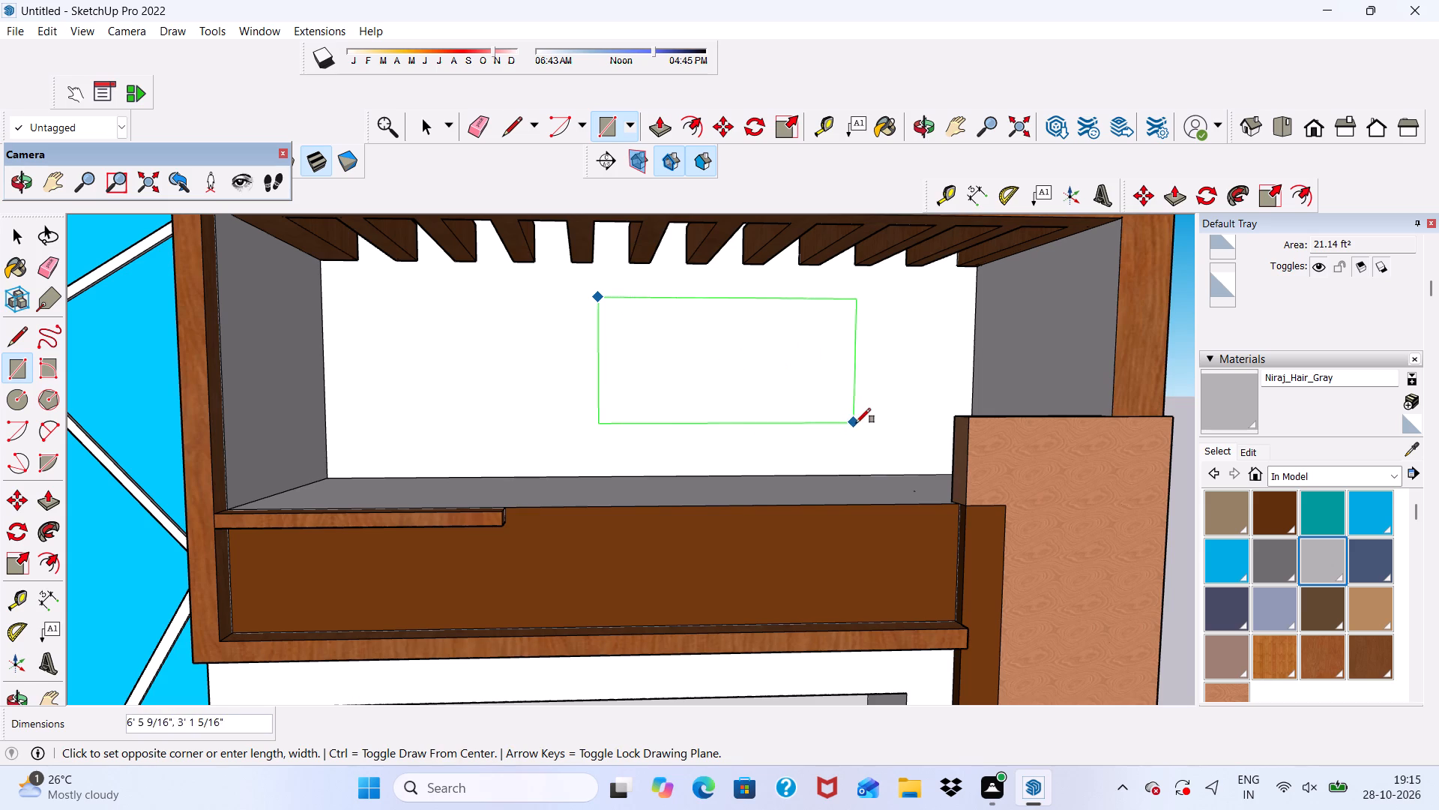
{"action": "left_click", "coordinate": [871, 424]}
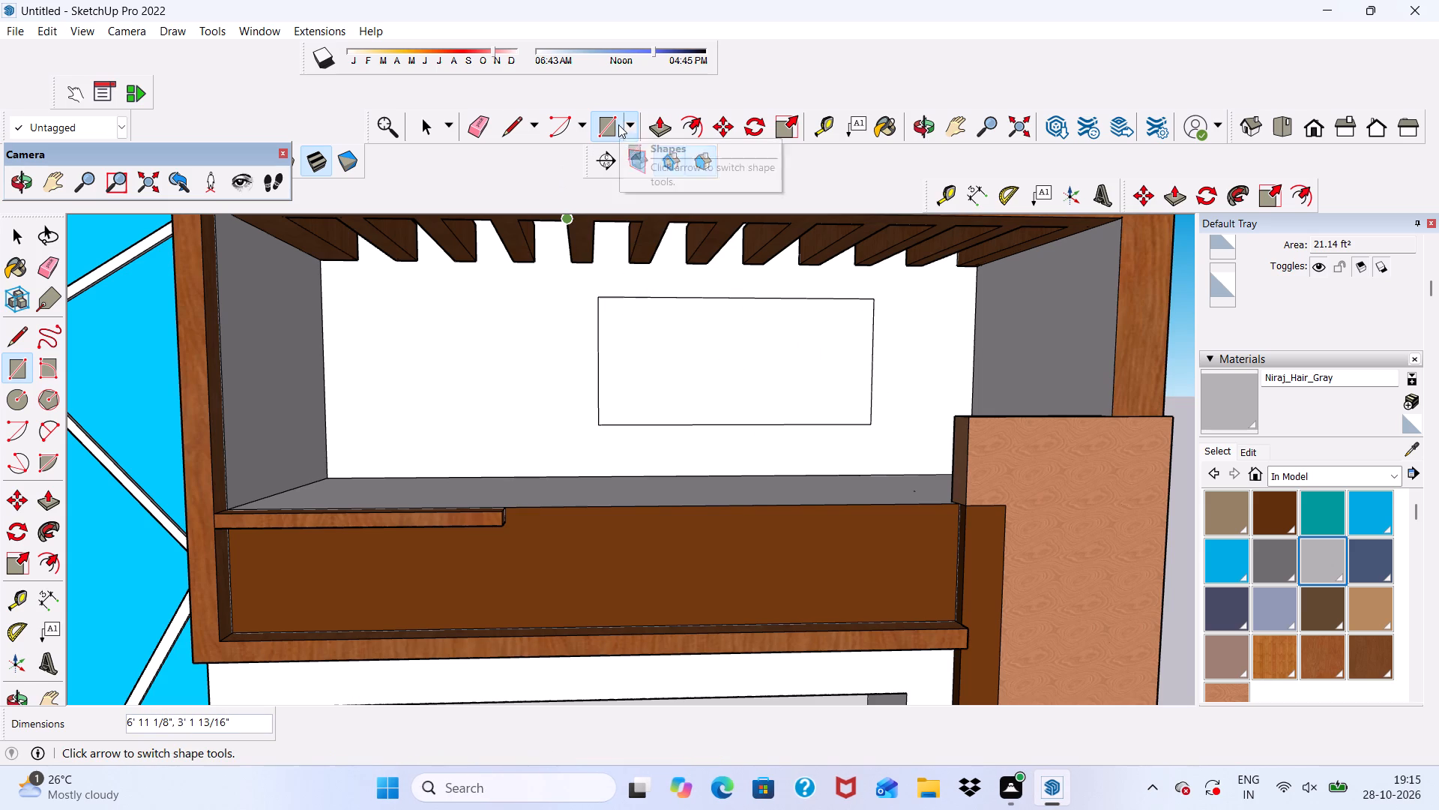
Push the new rectangle into the top-floor back wall with Push/Pull to form a shallow recess.
{"action": "left_click", "coordinate": [699, 125]}
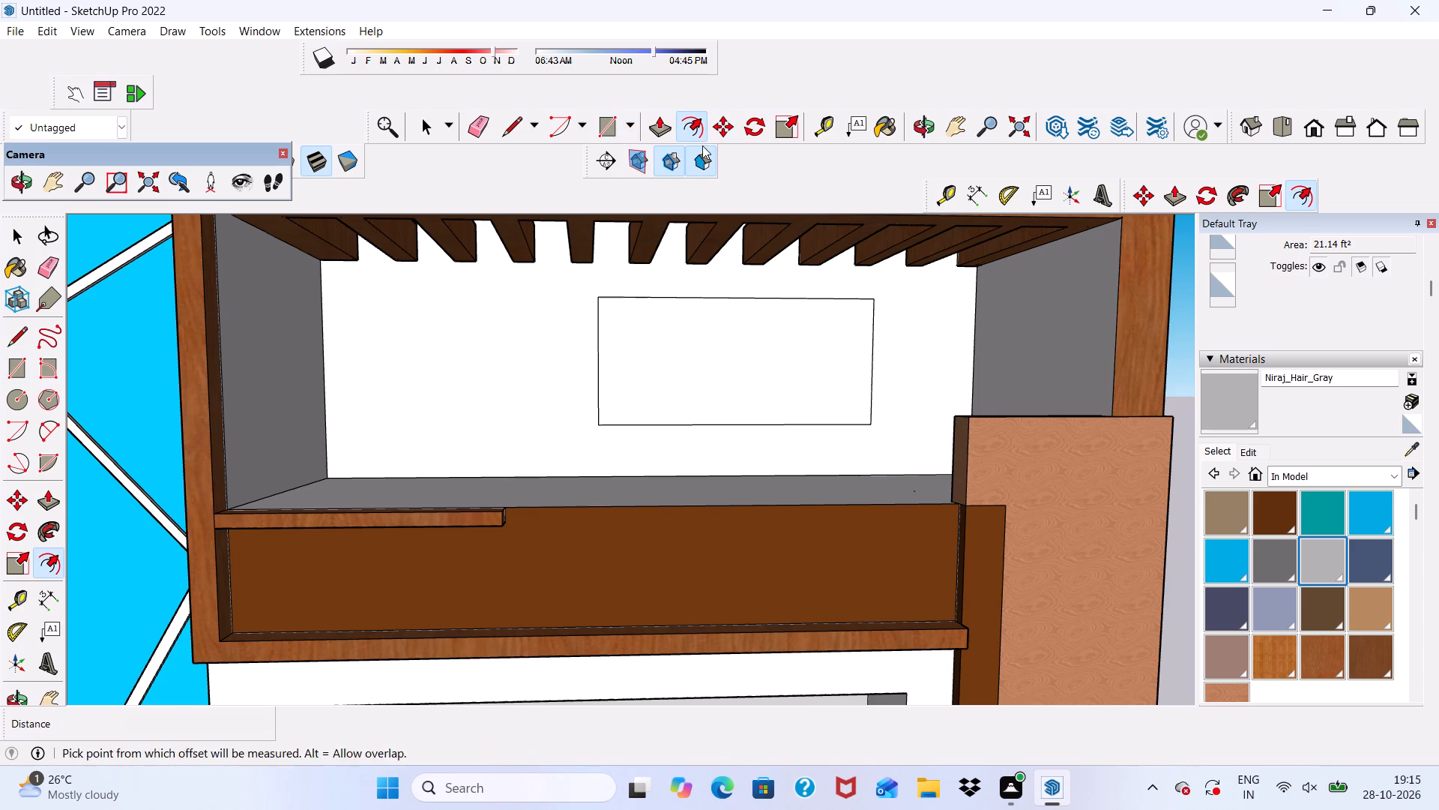
{"action": "key", "text": "space"}
{"action": "left_click", "coordinate": [713, 367]}
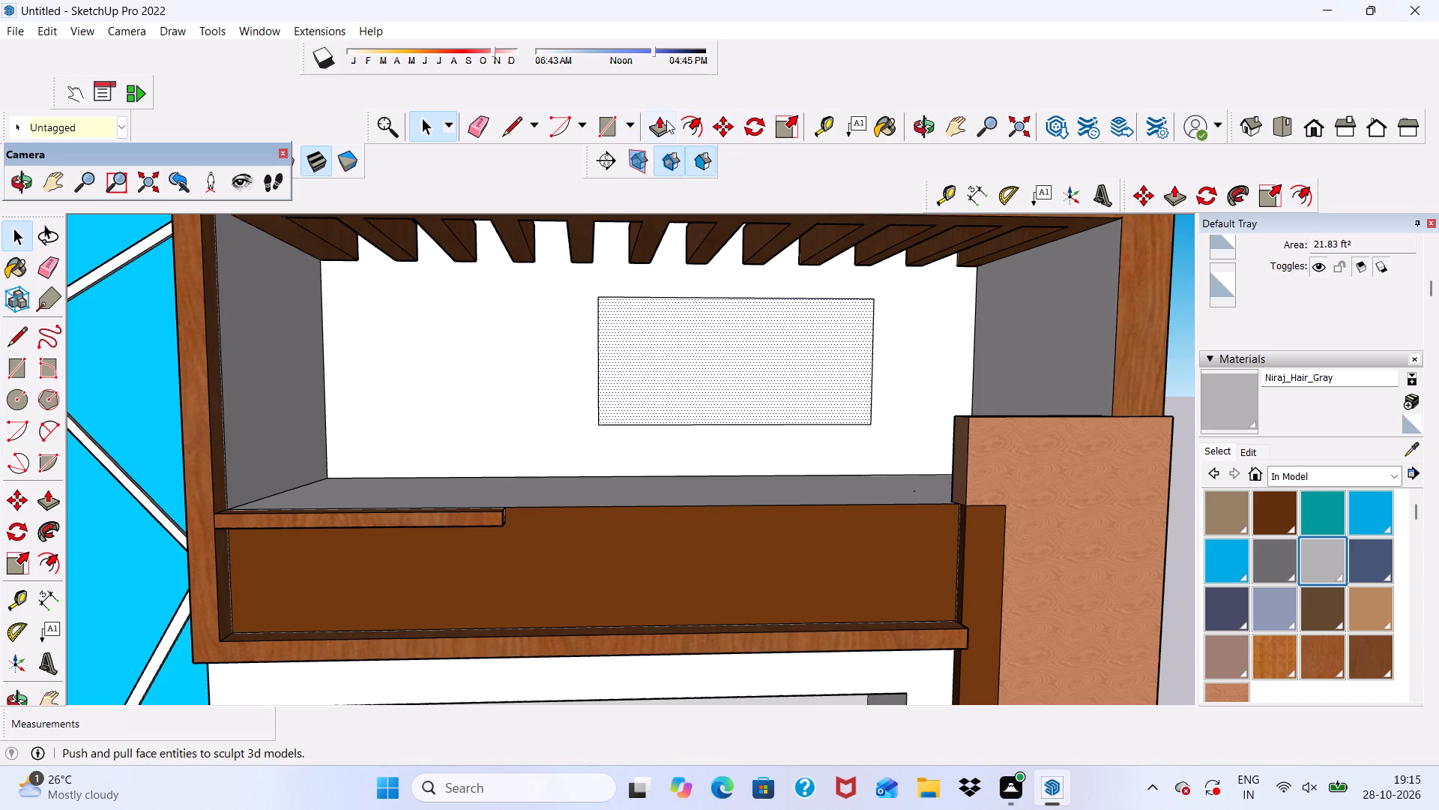
{"action": "left_click", "coordinate": [666, 120]}
{"action": "left_click_drag", "start_coordinate": [685, 343], "coordinate": [676, 353]}
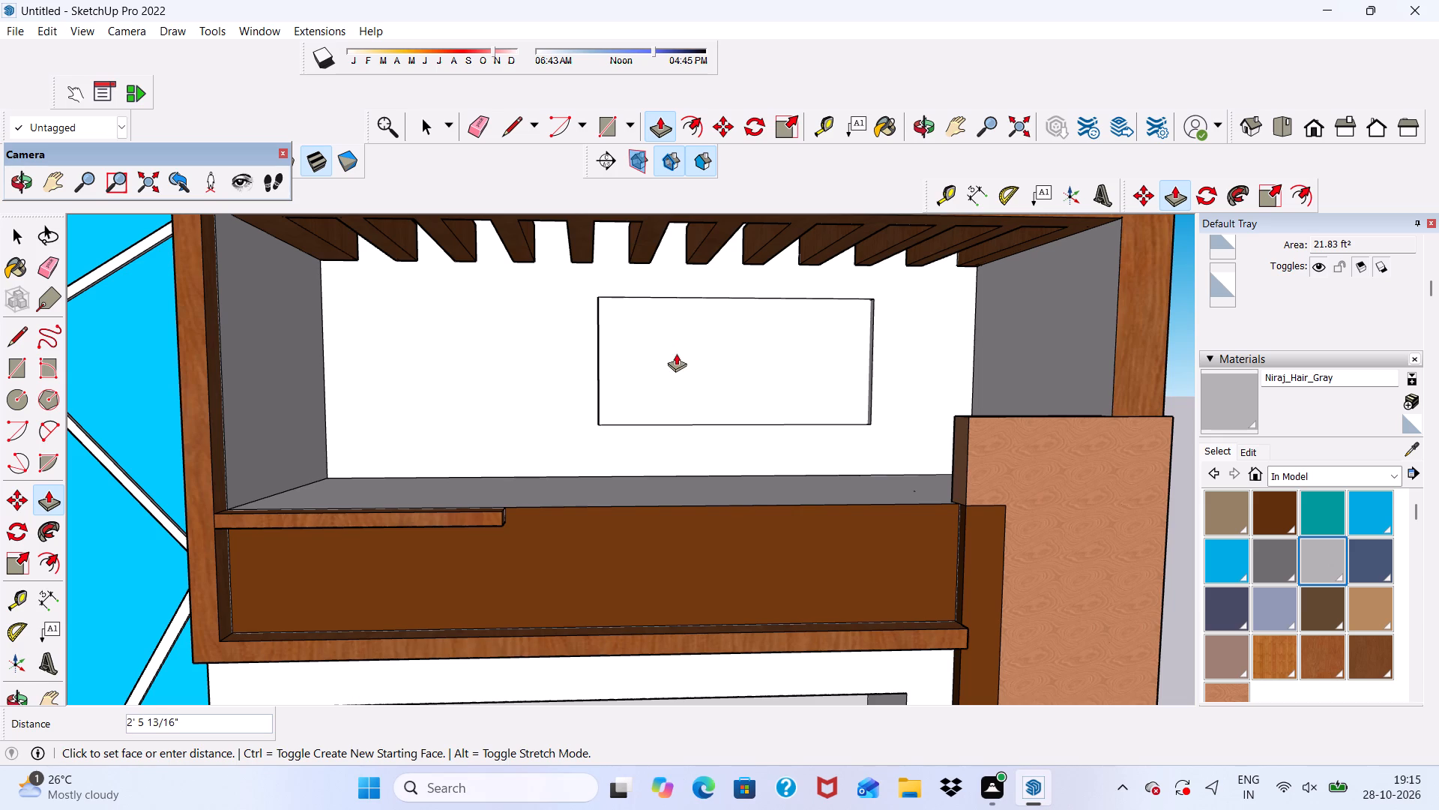
{"action": "left_click_drag", "start_coordinate": [676, 353], "coordinate": [640, 385]}
{"action": "scroll", "coordinate": [732, 355], "scroll_direction": "up", "scroll_amount": 4}
{"action": "scroll", "coordinate": [691, 358], "scroll_direction": "down", "scroll_amount": 3}
{"action": "middle_click_drag", "start_coordinate": [711, 374], "coordinate": [704, 400]}
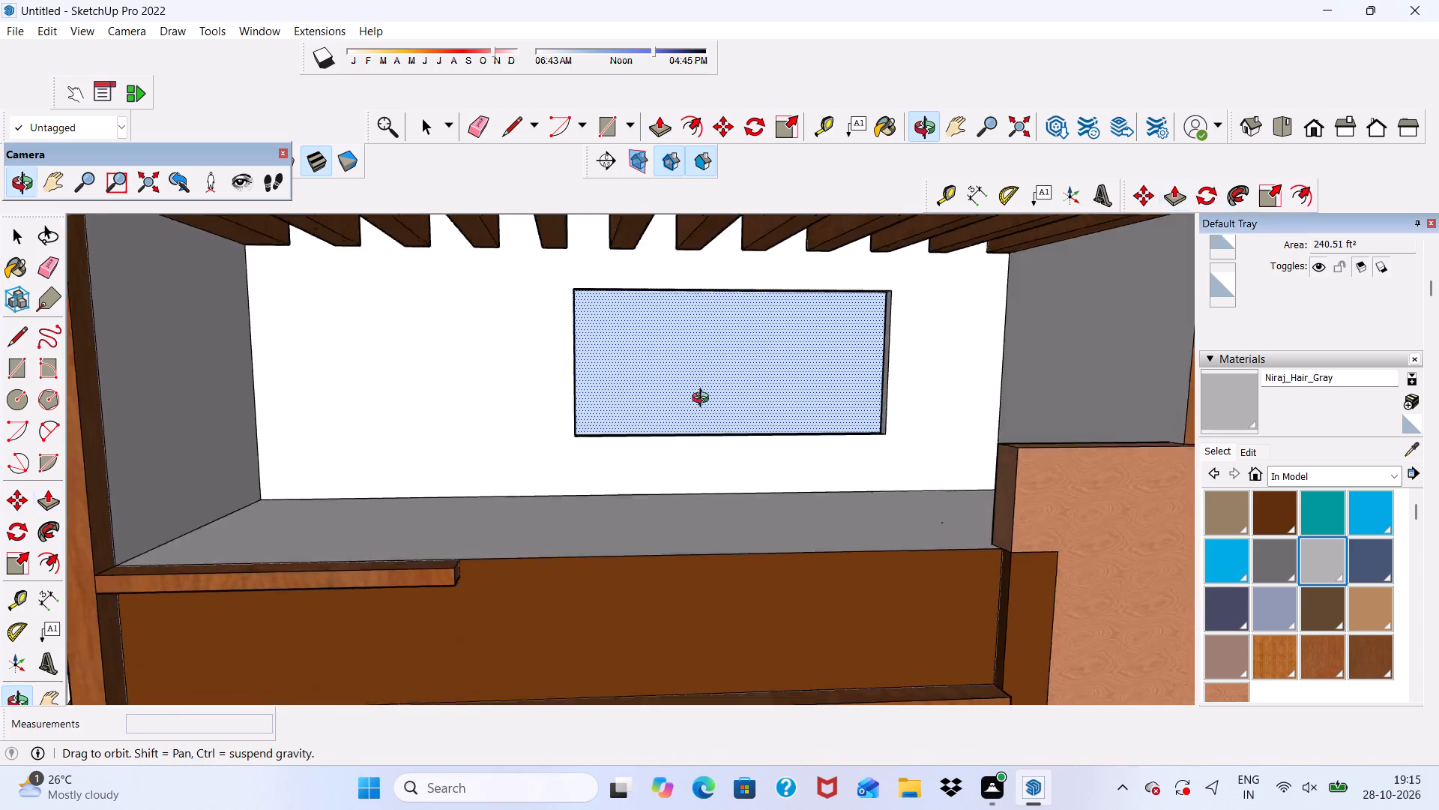
{"action": "middle_click_drag", "start_coordinate": [704, 400], "coordinate": [509, 437]}
{"action": "scroll", "coordinate": [638, 394], "scroll_direction": "up", "scroll_amount": 4}
{"action": "left_click", "coordinate": [712, 343]}
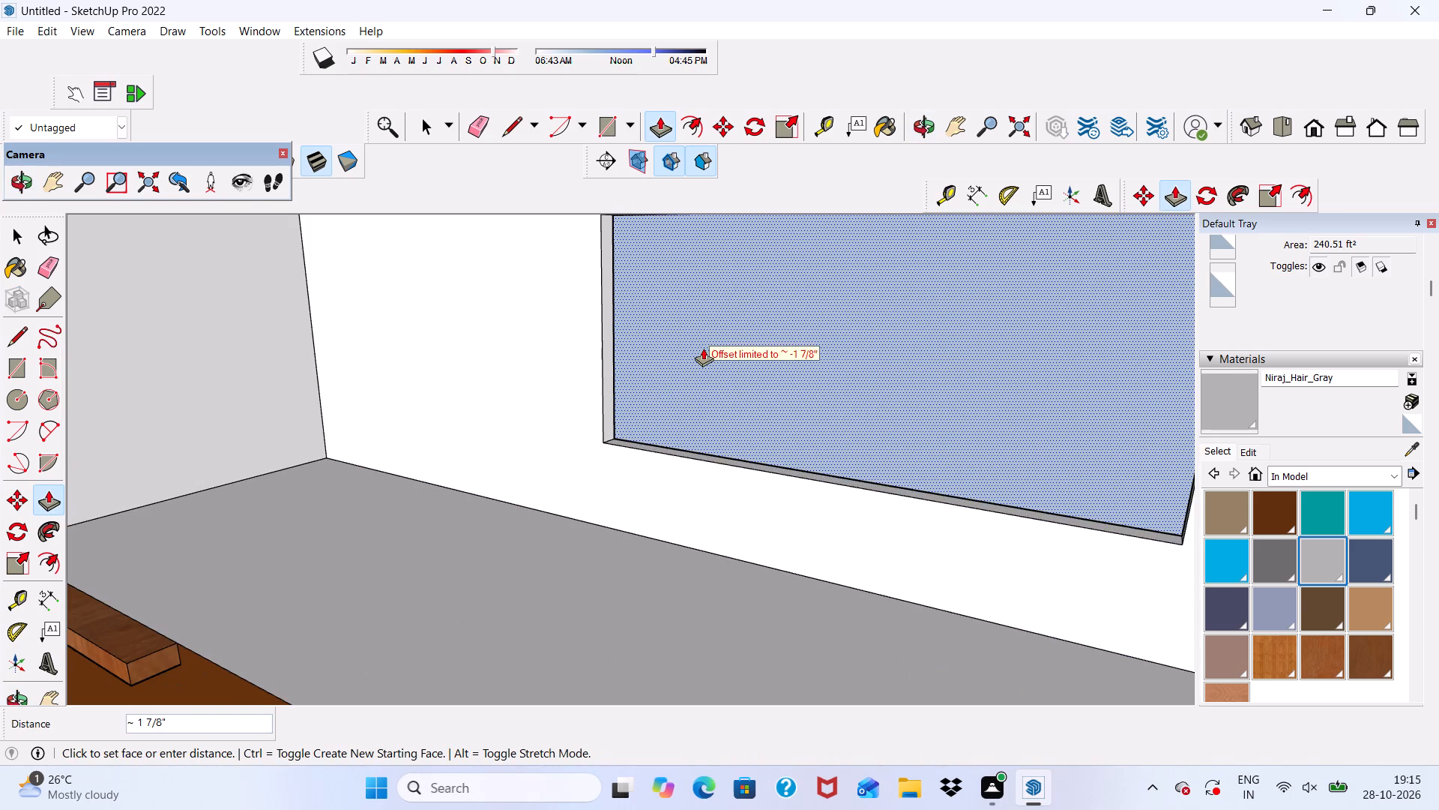
{"action": "left_click", "coordinate": [713, 349]}
{"action": "scroll", "coordinate": [619, 385], "scroll_direction": "down", "scroll_amount": 2}
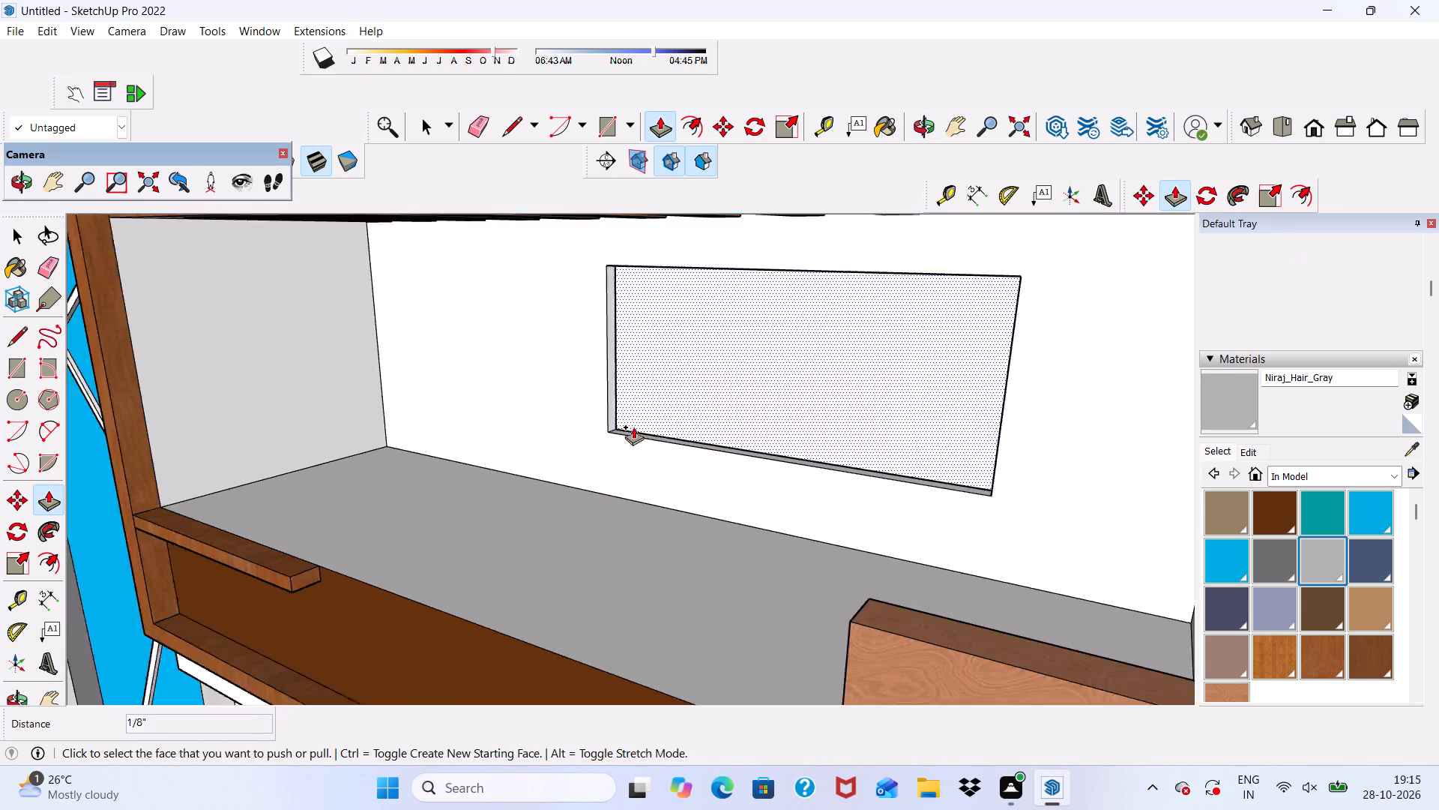
{"action": "scroll", "coordinate": [633, 427], "scroll_direction": "down", "scroll_amount": 3}
{"action": "middle_click_drag", "start_coordinate": [665, 445], "coordinate": [779, 395]}
{"action": "key", "text": "space"}
Paint the top-floor terrace's back wall around the recess, both side walls and the floor with 0035_Tan.
{"action": "scroll", "coordinate": [661, 388], "scroll_direction": "down", "scroll_amount": 5}
{"action": "middle_click_drag", "start_coordinate": [664, 413], "coordinate": [761, 408]}
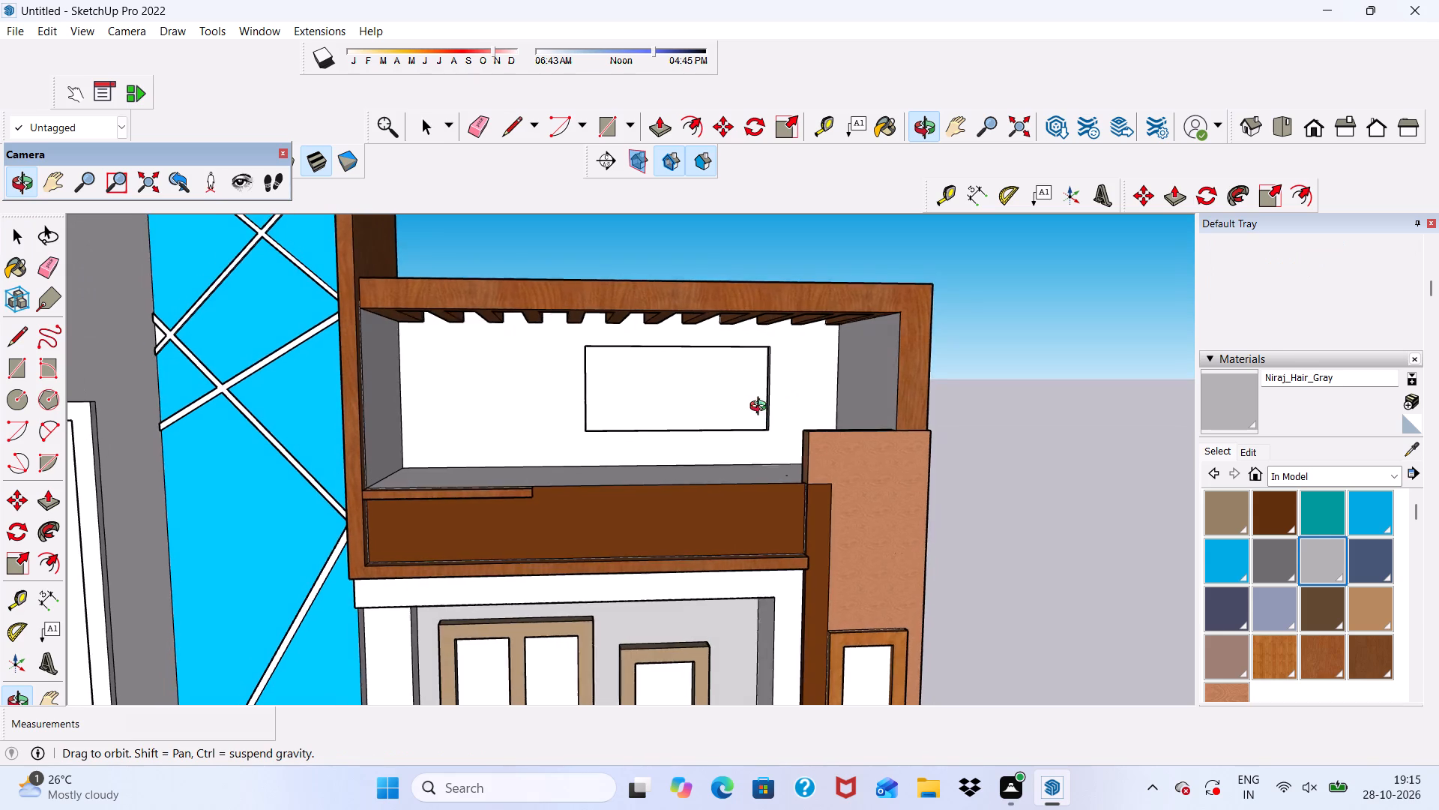
{"action": "middle_click_drag", "start_coordinate": [761, 408], "coordinate": [753, 405]}
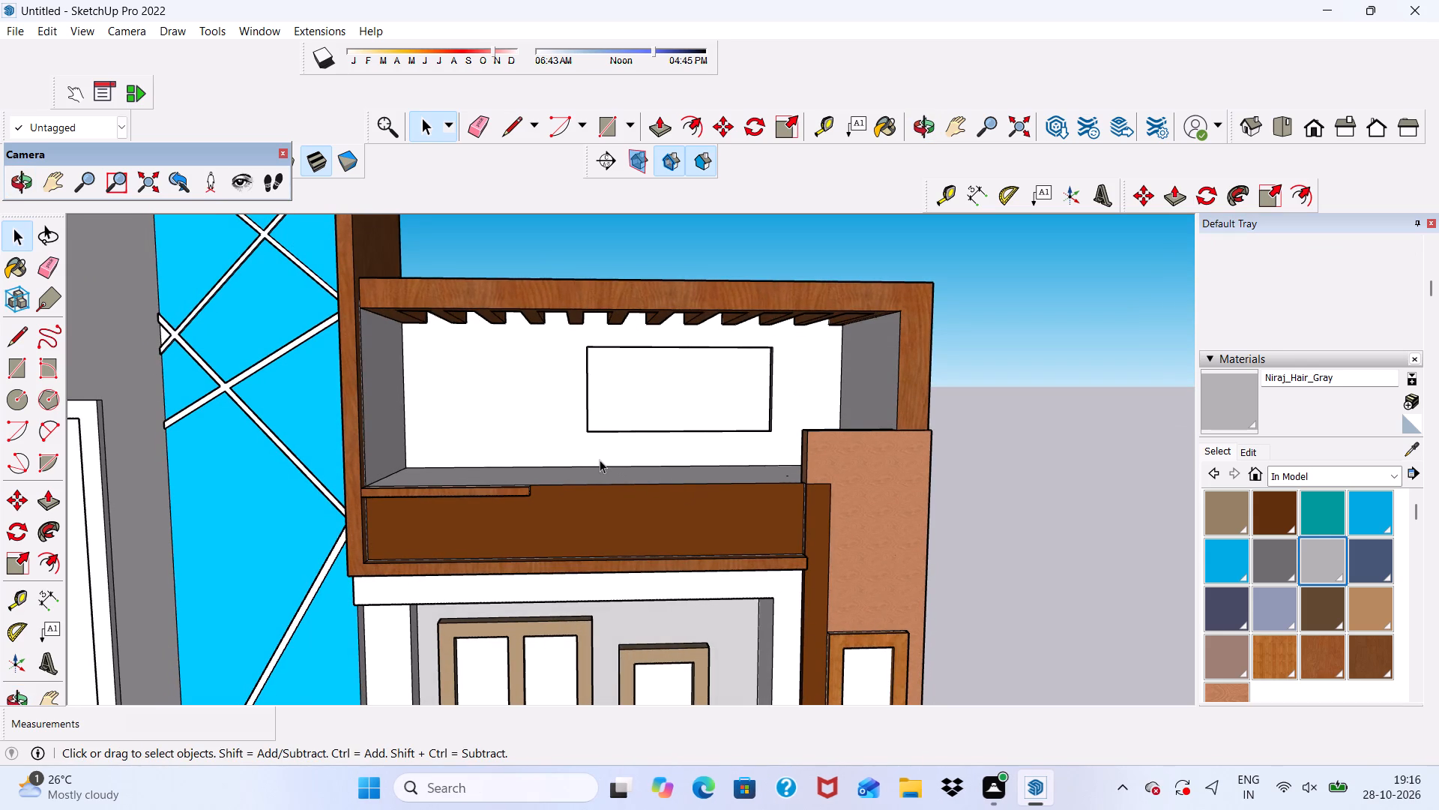
{"action": "left_click", "coordinate": [1222, 511]}
{"action": "scroll", "coordinate": [765, 480], "scroll_direction": "up", "scroll_amount": 4}
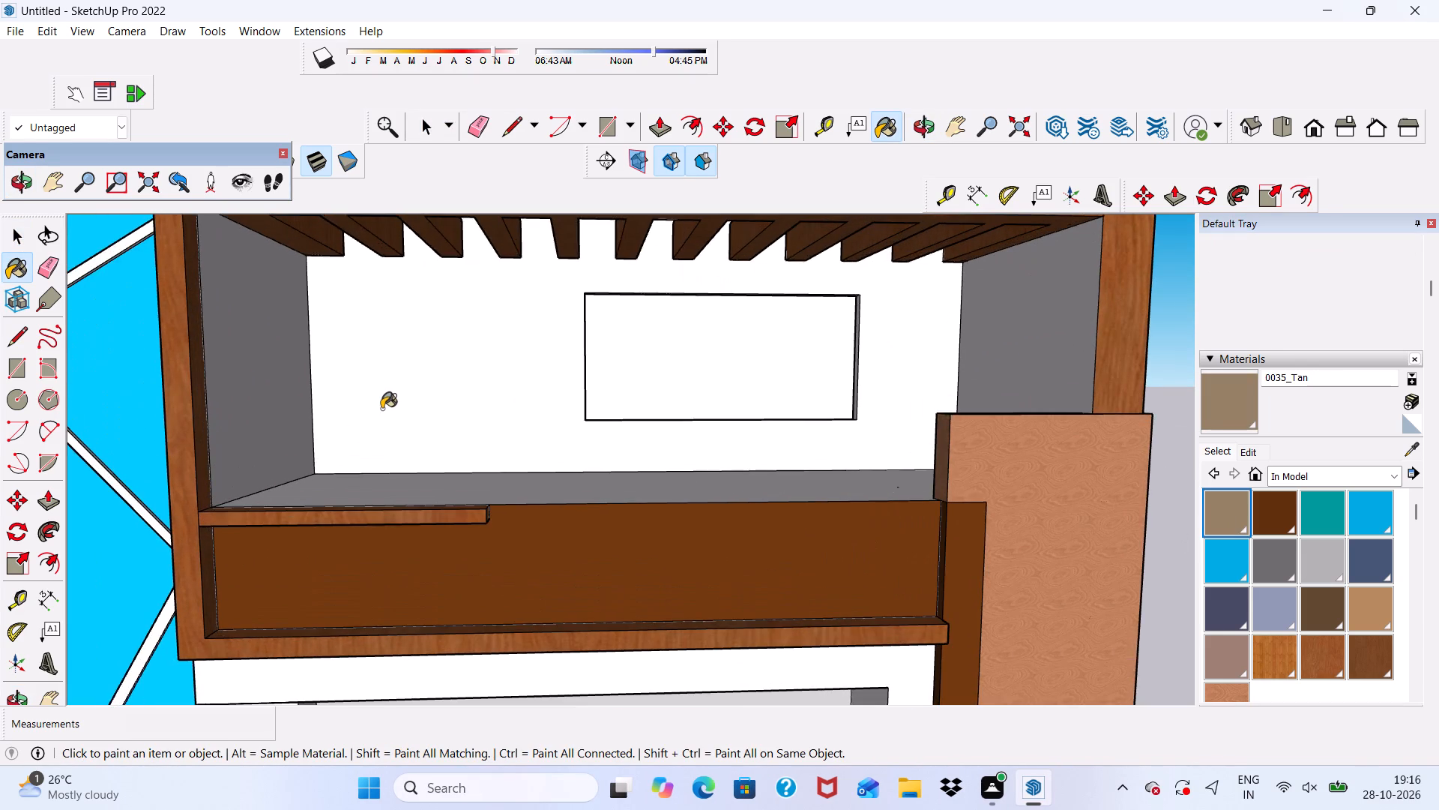
{"action": "left_click", "coordinate": [381, 409]}
{"action": "scroll", "coordinate": [473, 451], "scroll_direction": "down", "scroll_amount": 2}
{"action": "middle_click_drag", "start_coordinate": [495, 466], "coordinate": [414, 429]}
{"action": "scroll", "coordinate": [379, 393], "scroll_direction": "up", "scroll_amount": 1}
{"action": "left_click", "coordinate": [371, 384]}
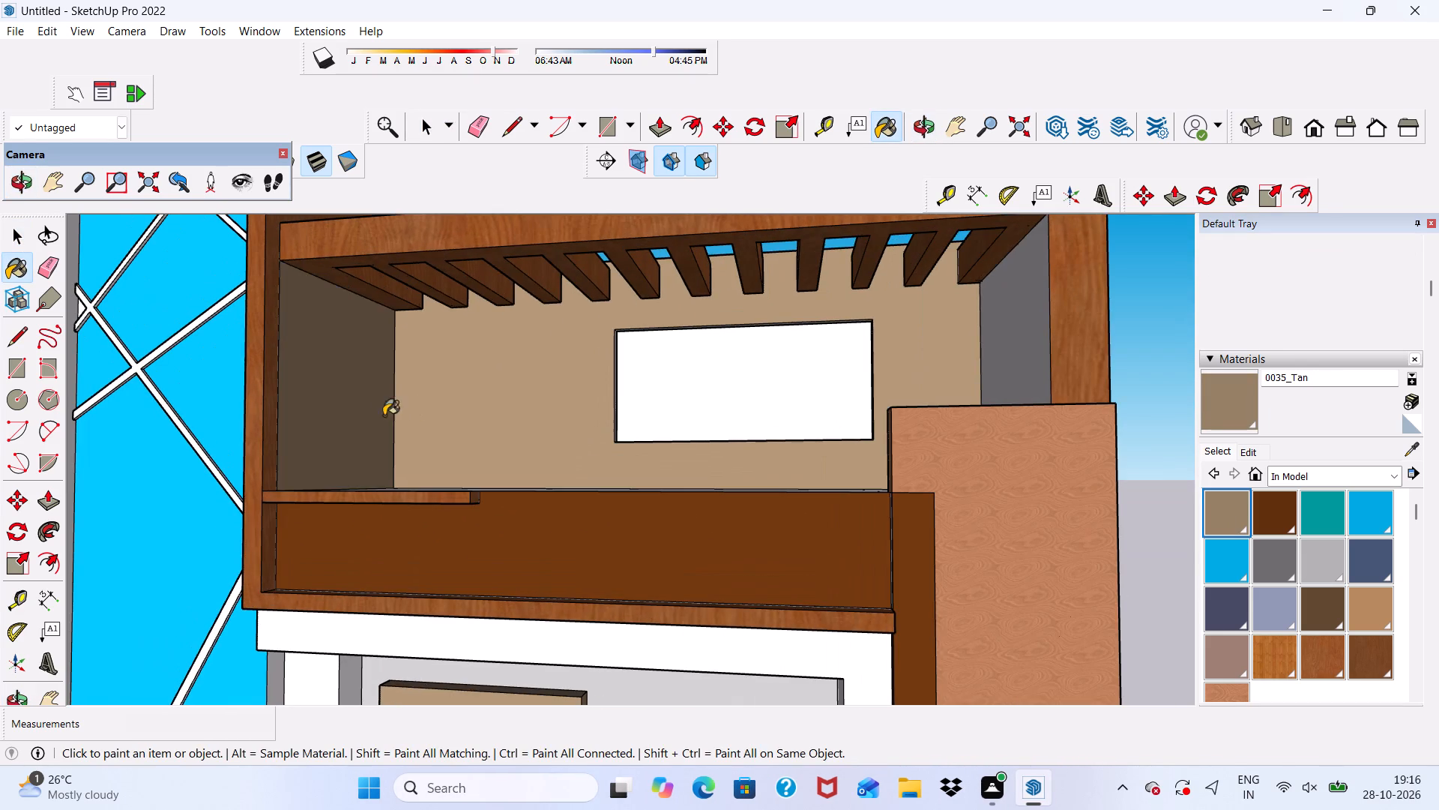
{"action": "middle_click_drag", "start_coordinate": [384, 415], "coordinate": [690, 415]}
{"action": "left_click", "coordinate": [793, 385]}
{"action": "scroll", "coordinate": [676, 394], "scroll_direction": "down", "scroll_amount": 4}
{"action": "middle_click_drag", "start_coordinate": [680, 445], "coordinate": [452, 457]}
{"action": "scroll", "coordinate": [451, 451], "scroll_direction": "up", "scroll_amount": 1}
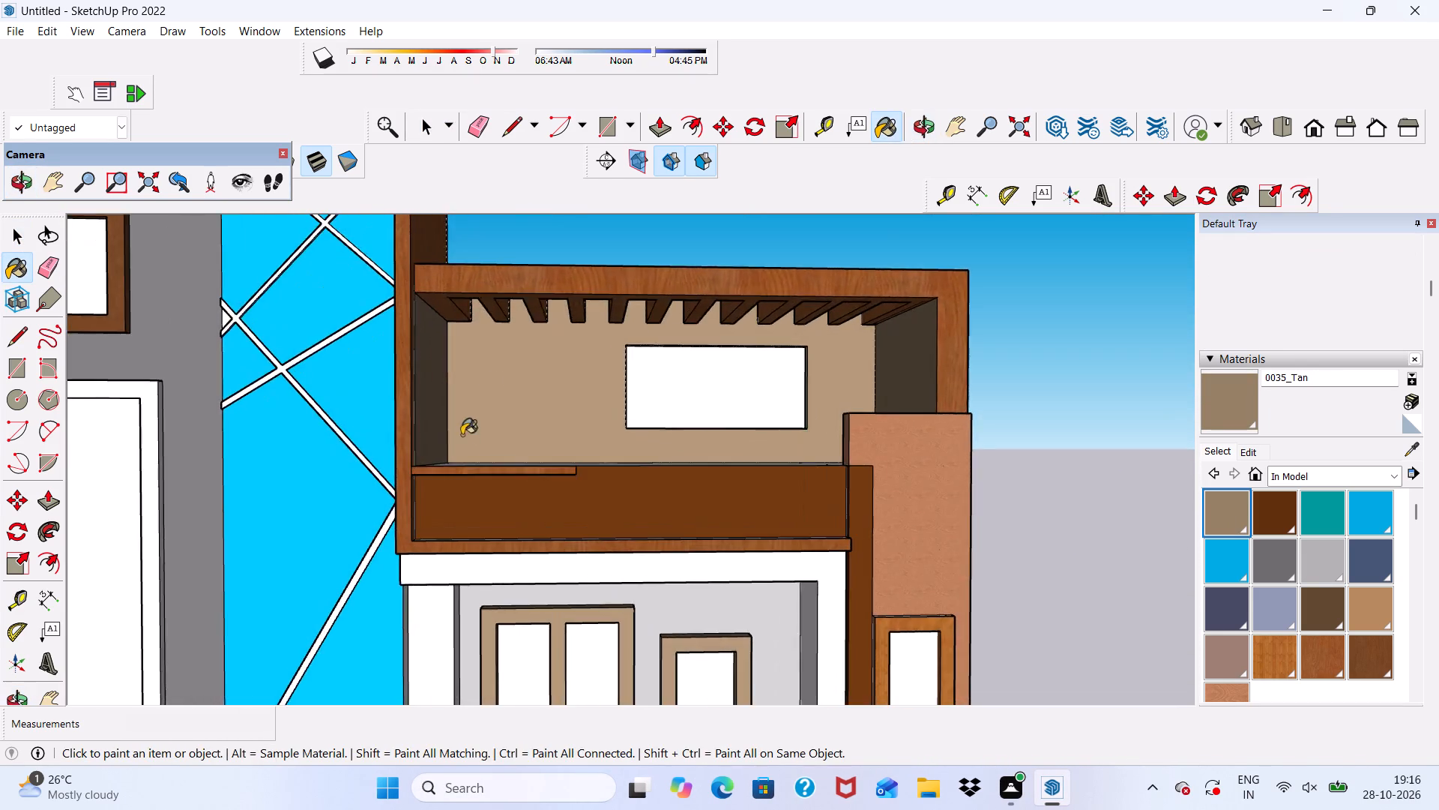
{"action": "scroll", "coordinate": [492, 398], "scroll_direction": "down", "scroll_amount": 4}
{"action": "middle_click_drag", "start_coordinate": [621, 464], "coordinate": [611, 616]}
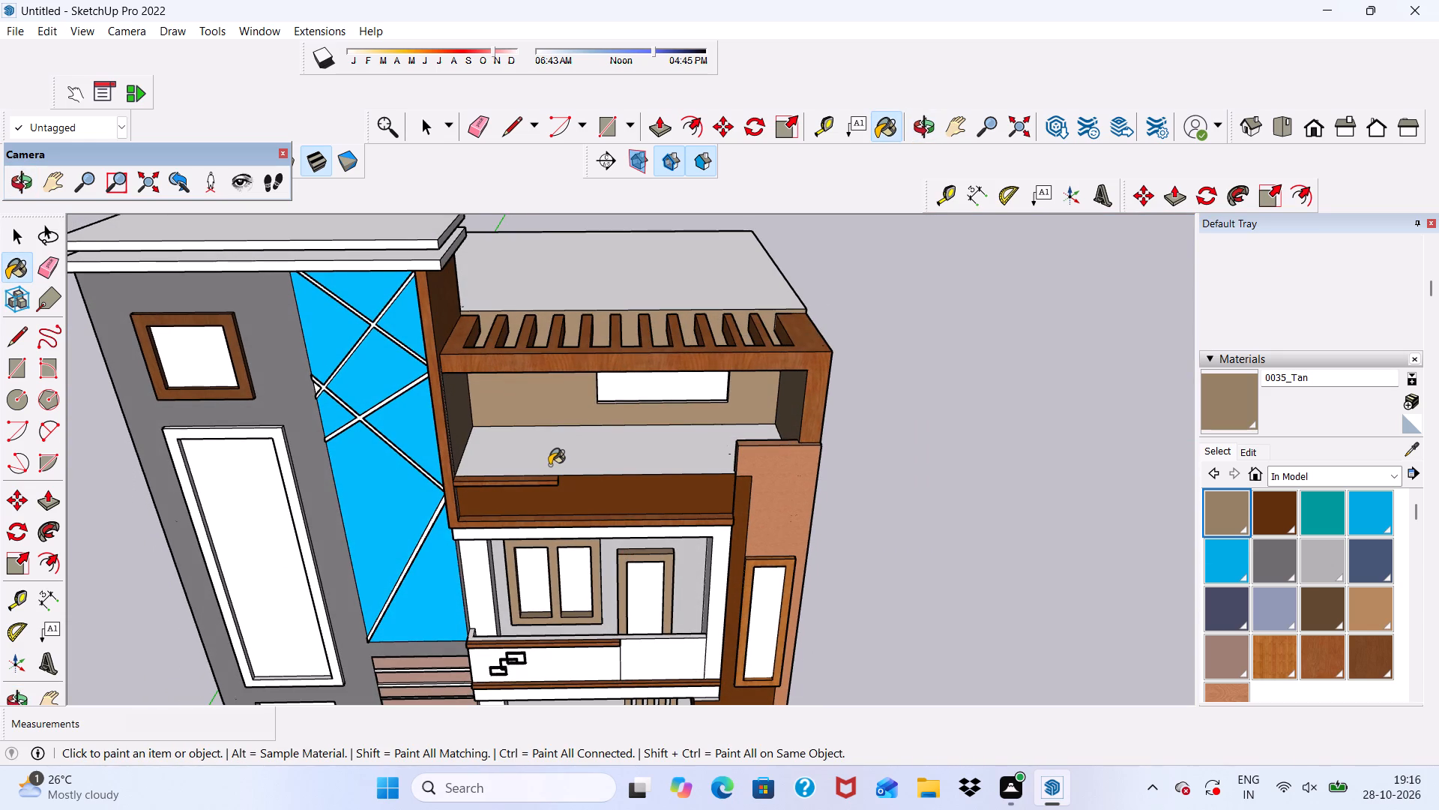
{"action": "left_click", "coordinate": [549, 465]}
Examine the whole front elevation and the terrace from several angles to check the painted surfaces.
{"action": "scroll", "coordinate": [552, 452], "scroll_direction": "down", "scroll_amount": 3}
{"action": "middle_click_drag", "start_coordinate": [600, 495], "coordinate": [576, 315]}
{"action": "scroll", "coordinate": [586, 312], "scroll_direction": "up", "scroll_amount": 1}
{"action": "scroll", "coordinate": [605, 322], "scroll_direction": "down", "scroll_amount": 5}
{"action": "middle_click_drag", "start_coordinate": [661, 481], "coordinate": [669, 418]}
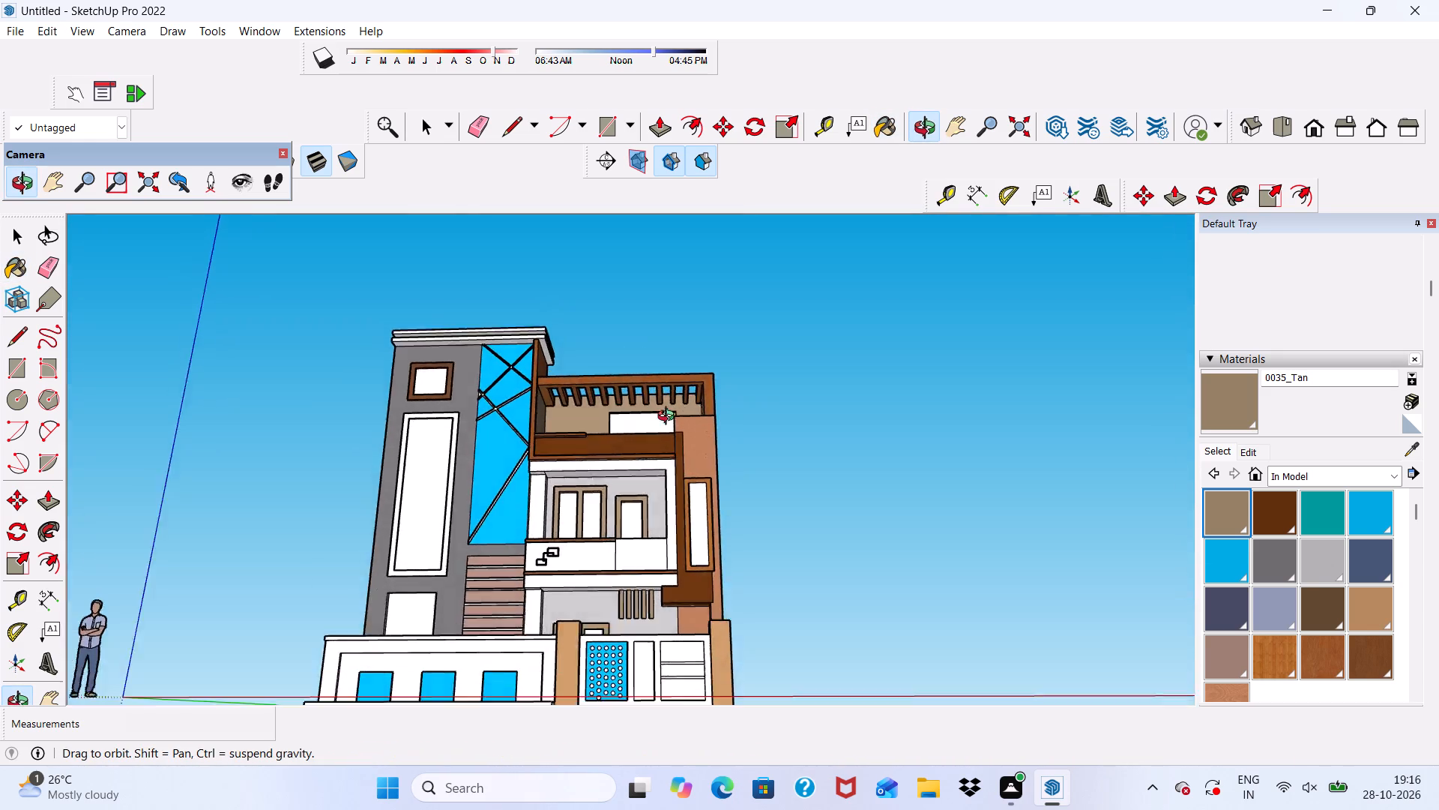
{"action": "middle_click_drag", "start_coordinate": [669, 418], "coordinate": [612, 543]}
{"action": "scroll", "coordinate": [605, 547], "scroll_direction": "up", "scroll_amount": 1}
{"action": "scroll", "coordinate": [568, 571], "scroll_direction": "down", "scroll_amount": 4}
{"action": "middle_click_drag", "start_coordinate": [567, 586], "coordinate": [702, 576]}
{"action": "scroll", "coordinate": [725, 580], "scroll_direction": "up", "scroll_amount": 5}
{"action": "scroll", "coordinate": [614, 562], "scroll_direction": "down", "scroll_amount": 3}
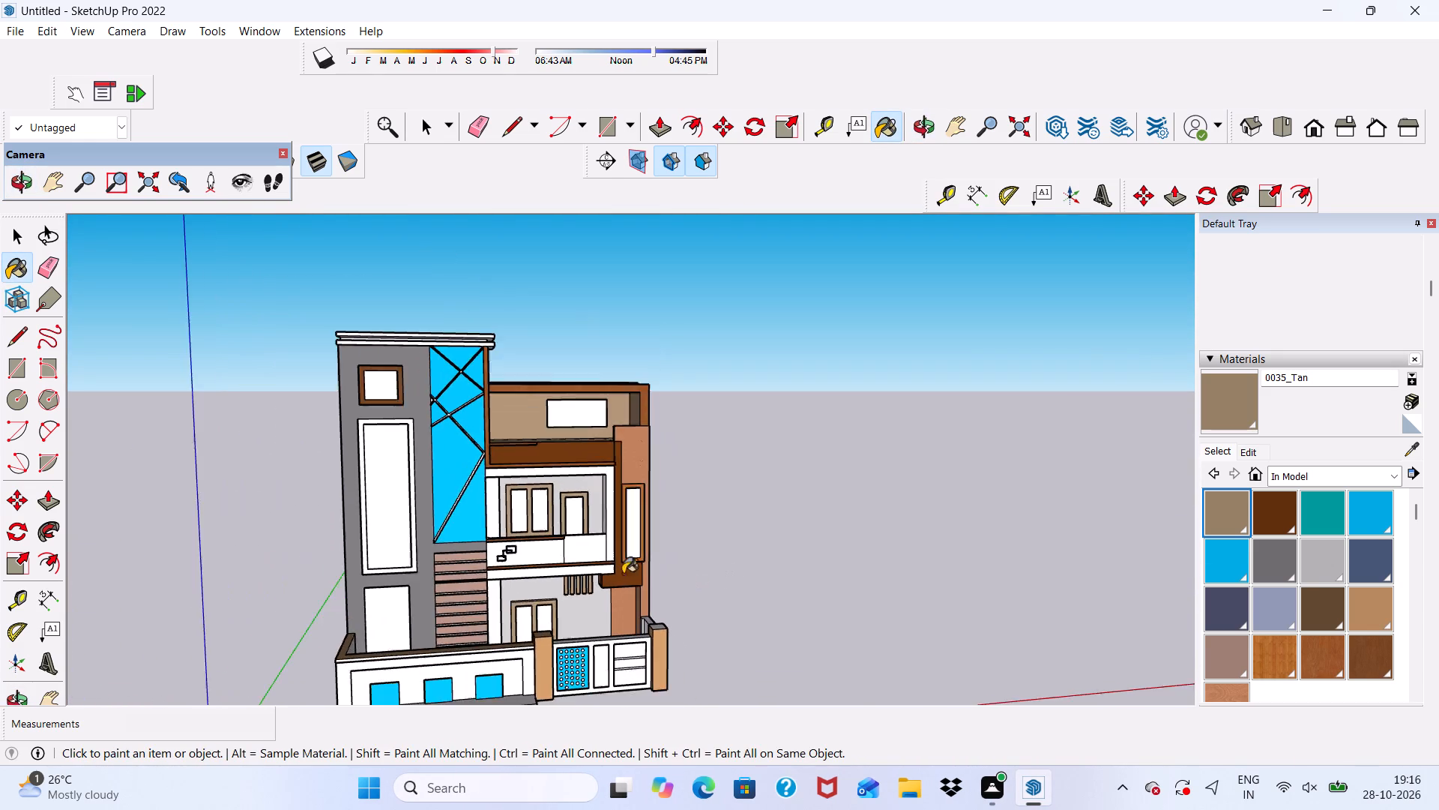
{"action": "middle_click_drag", "start_coordinate": [628, 579], "coordinate": [722, 559]}
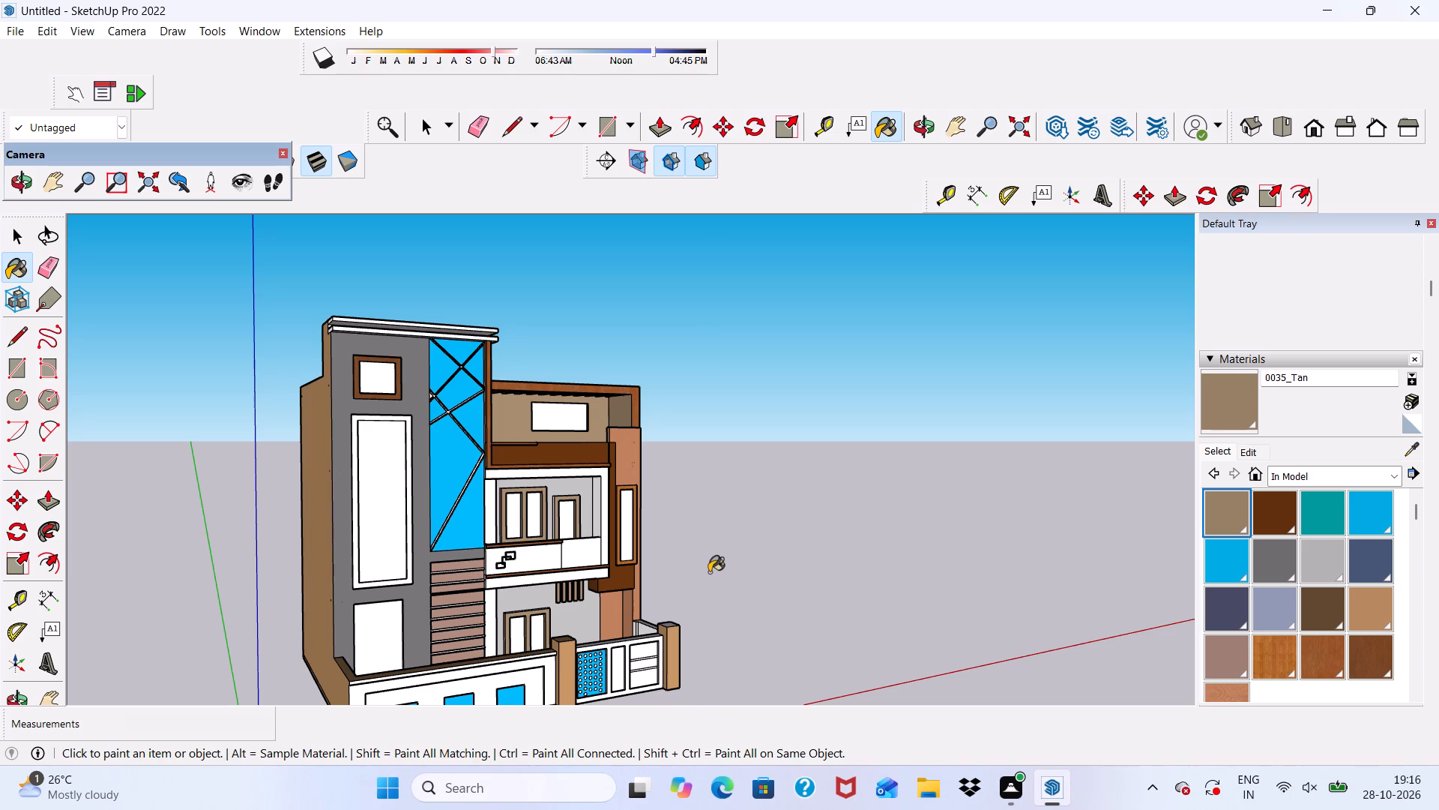
{"action": "middle_click_drag", "start_coordinate": [719, 581], "coordinate": [540, 482]}
{"action": "scroll", "coordinate": [542, 487], "scroll_direction": "up", "scroll_amount": 4}
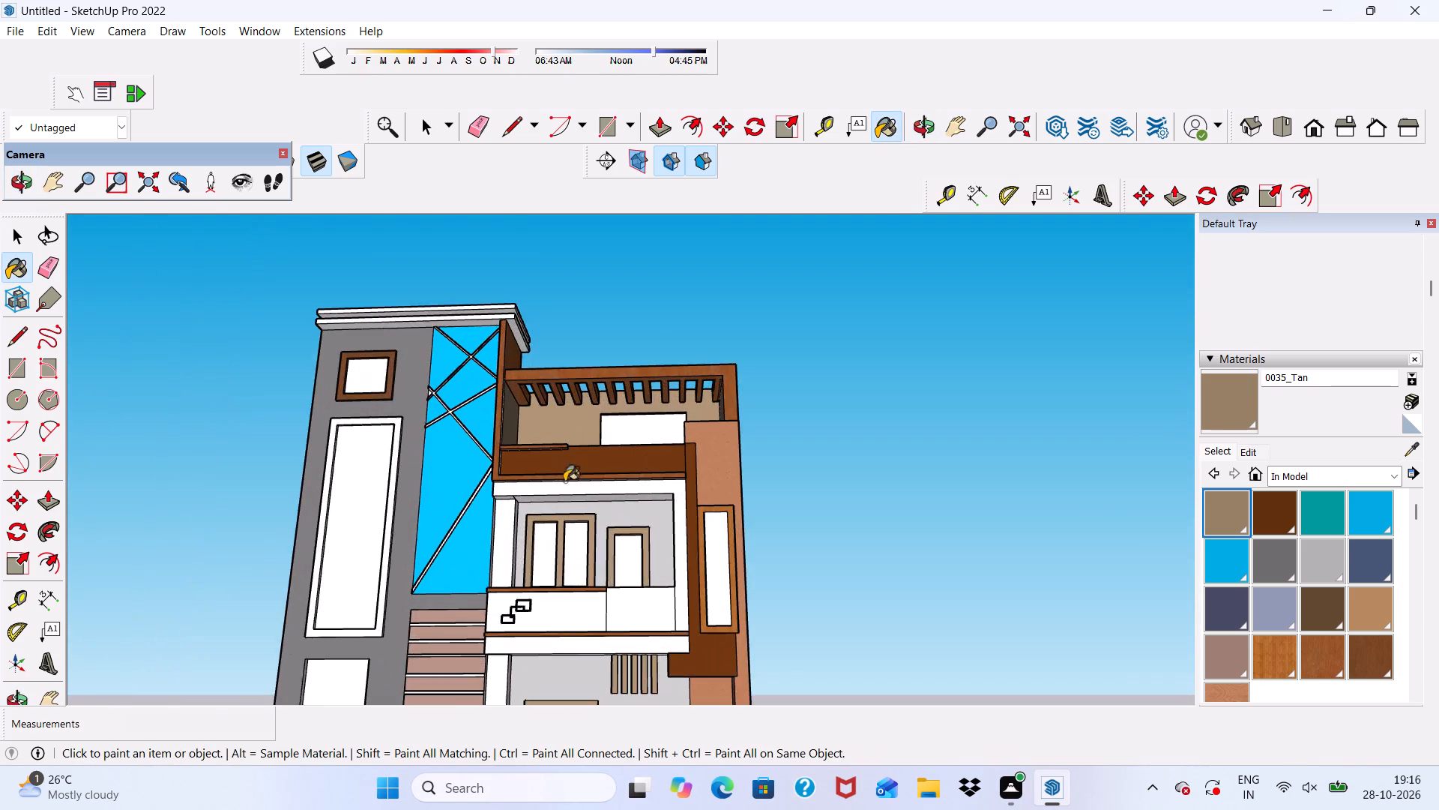
{"action": "scroll", "coordinate": [687, 471], "scroll_direction": "up", "scroll_amount": 5}
{"action": "scroll", "coordinate": [692, 473], "scroll_direction": "down", "scroll_amount": 3}
{"action": "middle_click_drag", "start_coordinate": [715, 482], "coordinate": [654, 549]}
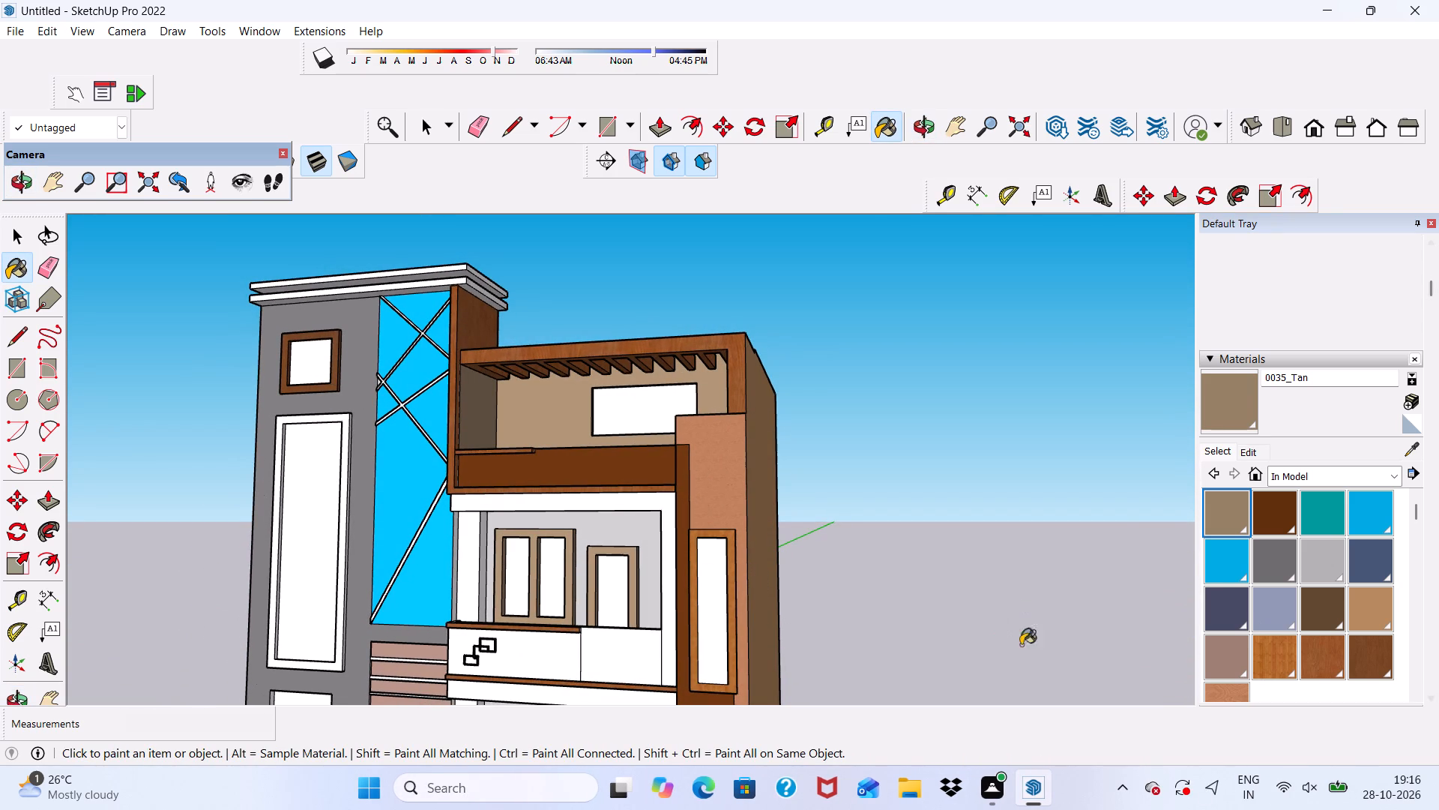
Paint the first-floor balcony opening's frame, including its front face, underside and inner side, with 0083_DarkTurquoise.
{"action": "scroll", "coordinate": [1209, 568], "scroll_direction": "up", "scroll_amount": 1}
{"action": "scroll", "coordinate": [1261, 581], "scroll_direction": "down", "scroll_amount": 1}
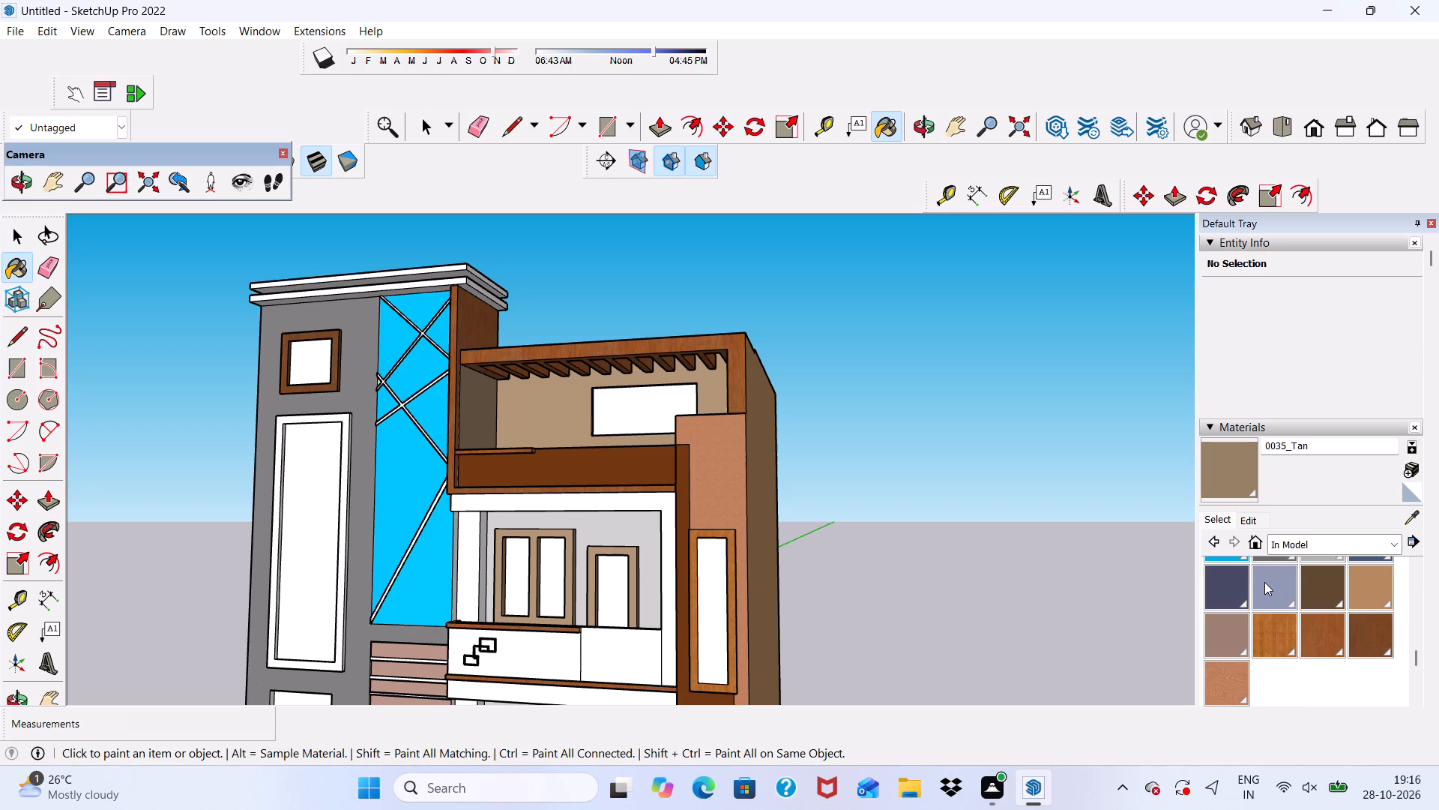
{"action": "scroll", "coordinate": [1268, 593], "scroll_direction": "up", "scroll_amount": 1}
{"action": "left_click", "coordinate": [1303, 583]}
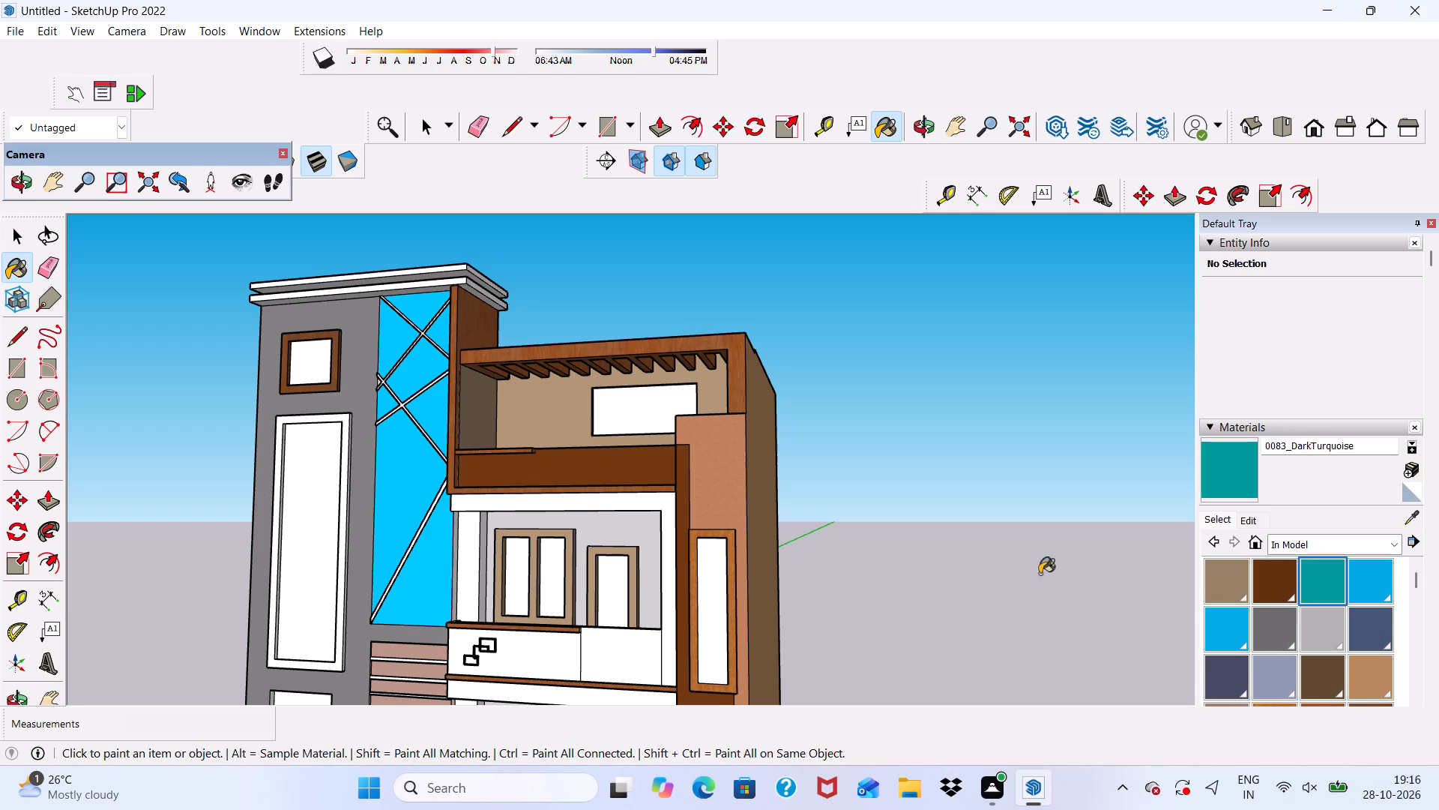
{"action": "scroll", "coordinate": [537, 460], "scroll_direction": "up", "scroll_amount": 8}
{"action": "left_click", "coordinate": [498, 572]}
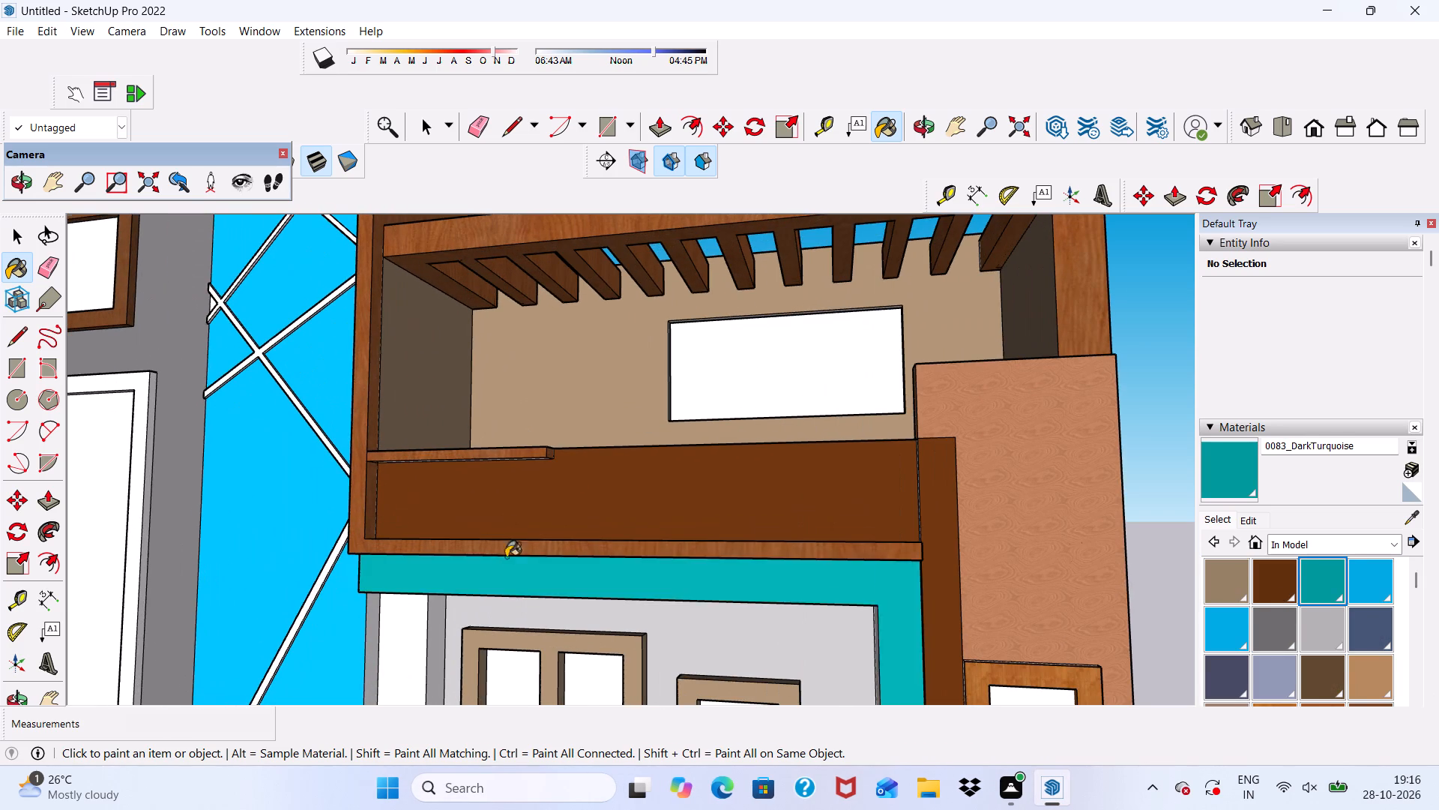
{"action": "scroll", "coordinate": [515, 554], "scroll_direction": "down", "scroll_amount": 3}
{"action": "middle_click_drag", "start_coordinate": [567, 556], "coordinate": [738, 374]}
{"action": "scroll", "coordinate": [672, 490], "scroll_direction": "up", "scroll_amount": 5}
{"action": "left_click", "coordinate": [560, 536]}
{"action": "scroll", "coordinate": [310, 535], "scroll_direction": "up", "scroll_amount": 1}
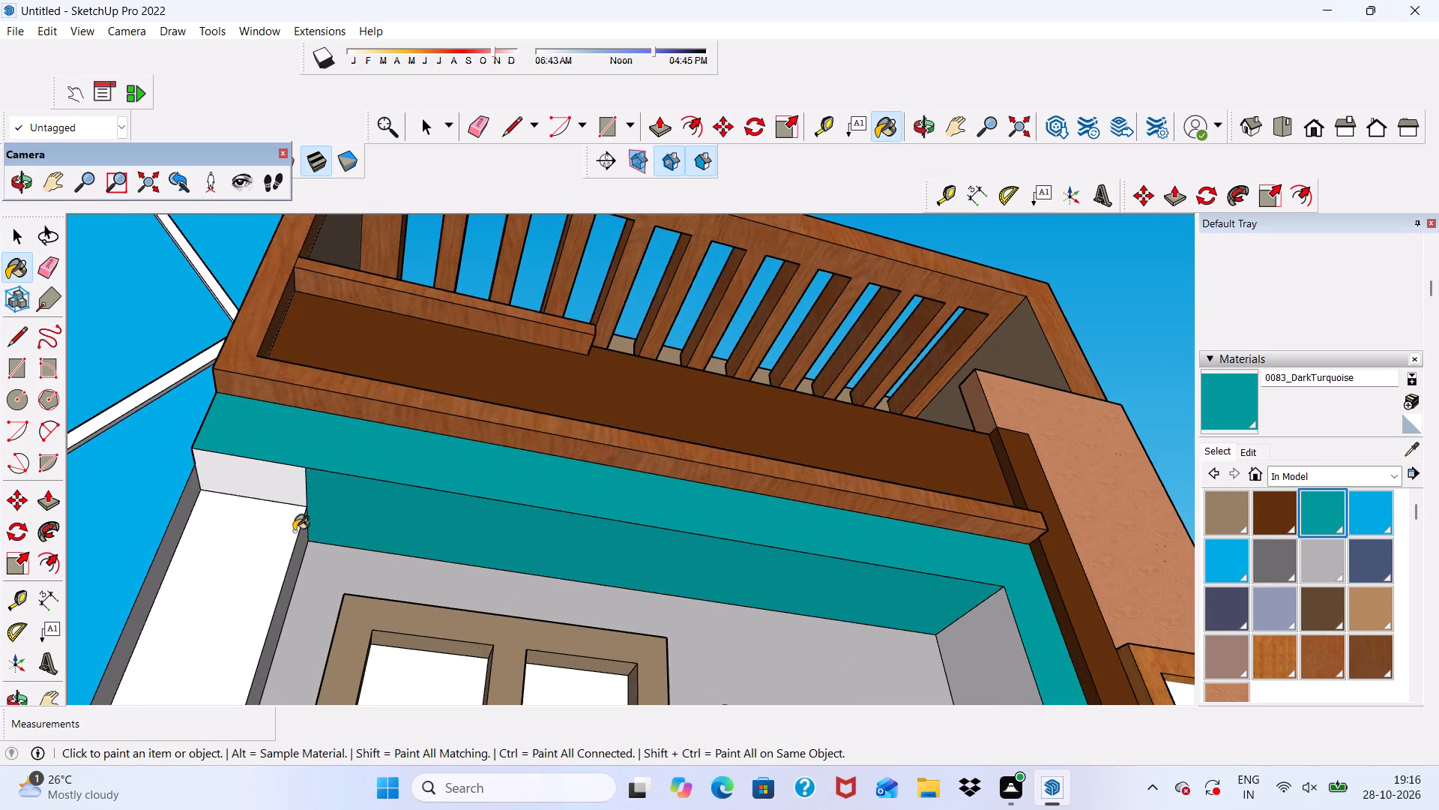
{"action": "scroll", "coordinate": [294, 531], "scroll_direction": "up", "scroll_amount": 1}
{"action": "left_click", "coordinate": [271, 491]}
{"action": "scroll", "coordinate": [278, 485], "scroll_direction": "down", "scroll_amount": 4}
{"action": "middle_click_drag", "start_coordinate": [582, 535], "coordinate": [701, 577]}
{"action": "left_click", "coordinate": [844, 648]}
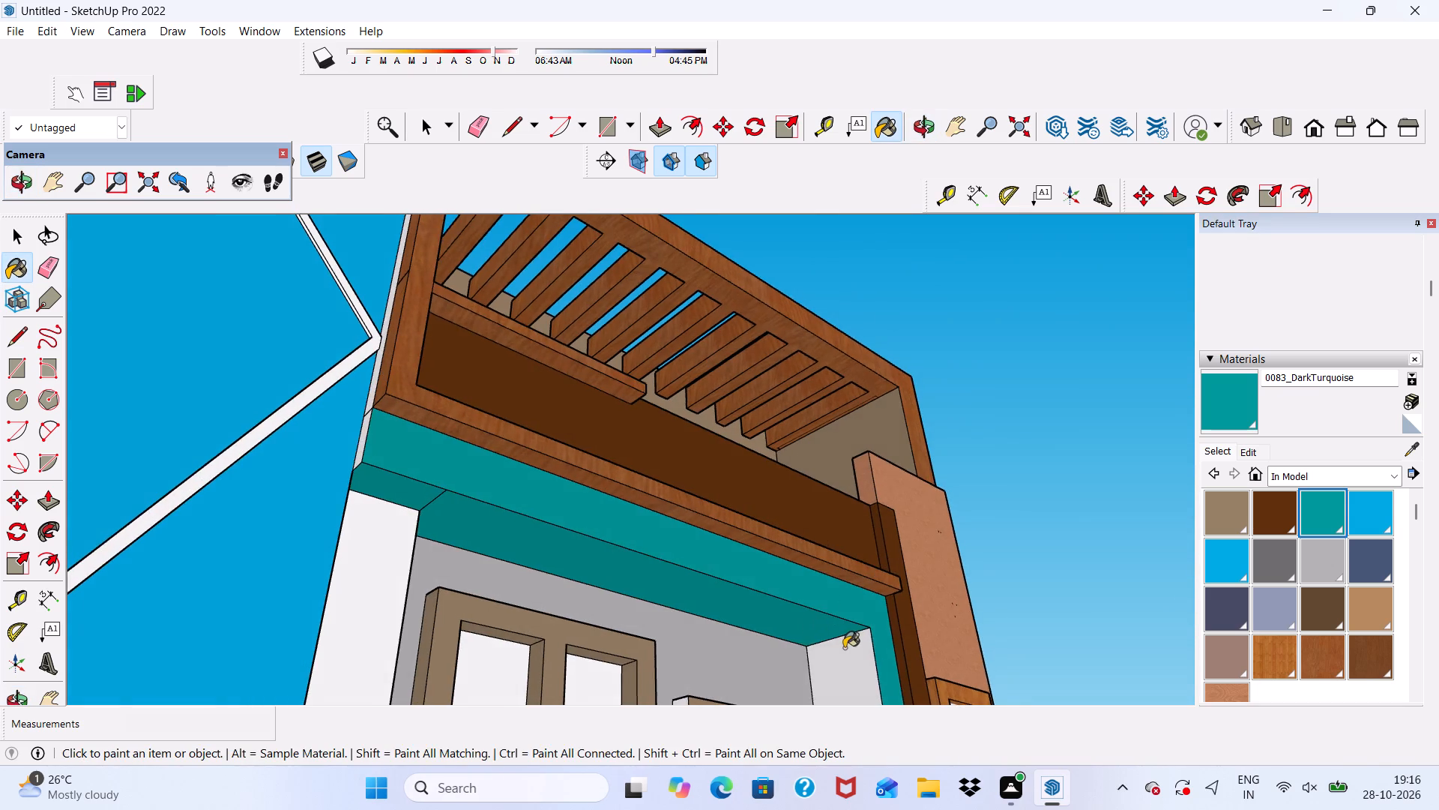
Paint the slab band below the first-floor balcony parapet, including its underside and end face, with 0083_DarkTurquoise.
{"action": "scroll", "coordinate": [603, 409], "scroll_direction": "down", "scroll_amount": 6}
{"action": "scroll", "coordinate": [653, 527], "scroll_direction": "up", "scroll_amount": 1}
{"action": "middle_click_drag", "start_coordinate": [647, 535], "coordinate": [399, 607]}
{"action": "scroll", "coordinate": [456, 522], "scroll_direction": "up", "scroll_amount": 1}
{"action": "scroll", "coordinate": [520, 405], "scroll_direction": "down", "scroll_amount": 9}
{"action": "middle_click_drag", "start_coordinate": [642, 433], "coordinate": [663, 524]}
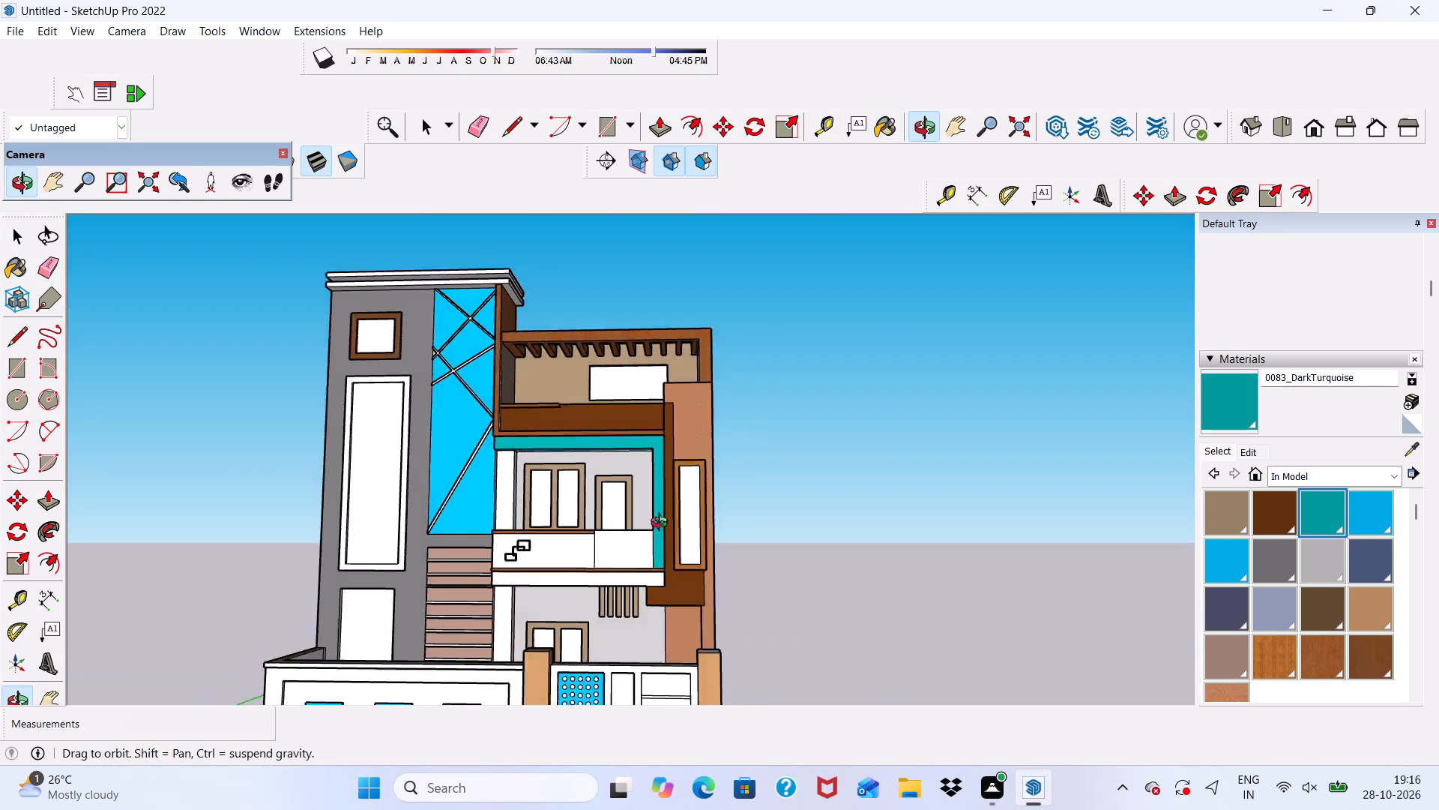
{"action": "middle_click_drag", "start_coordinate": [663, 524], "coordinate": [660, 552]}
{"action": "scroll", "coordinate": [620, 566], "scroll_direction": "up", "scroll_amount": 10}
{"action": "left_click", "coordinate": [583, 565]}
{"action": "middle_click_drag", "start_coordinate": [597, 576], "coordinate": [597, 438]}
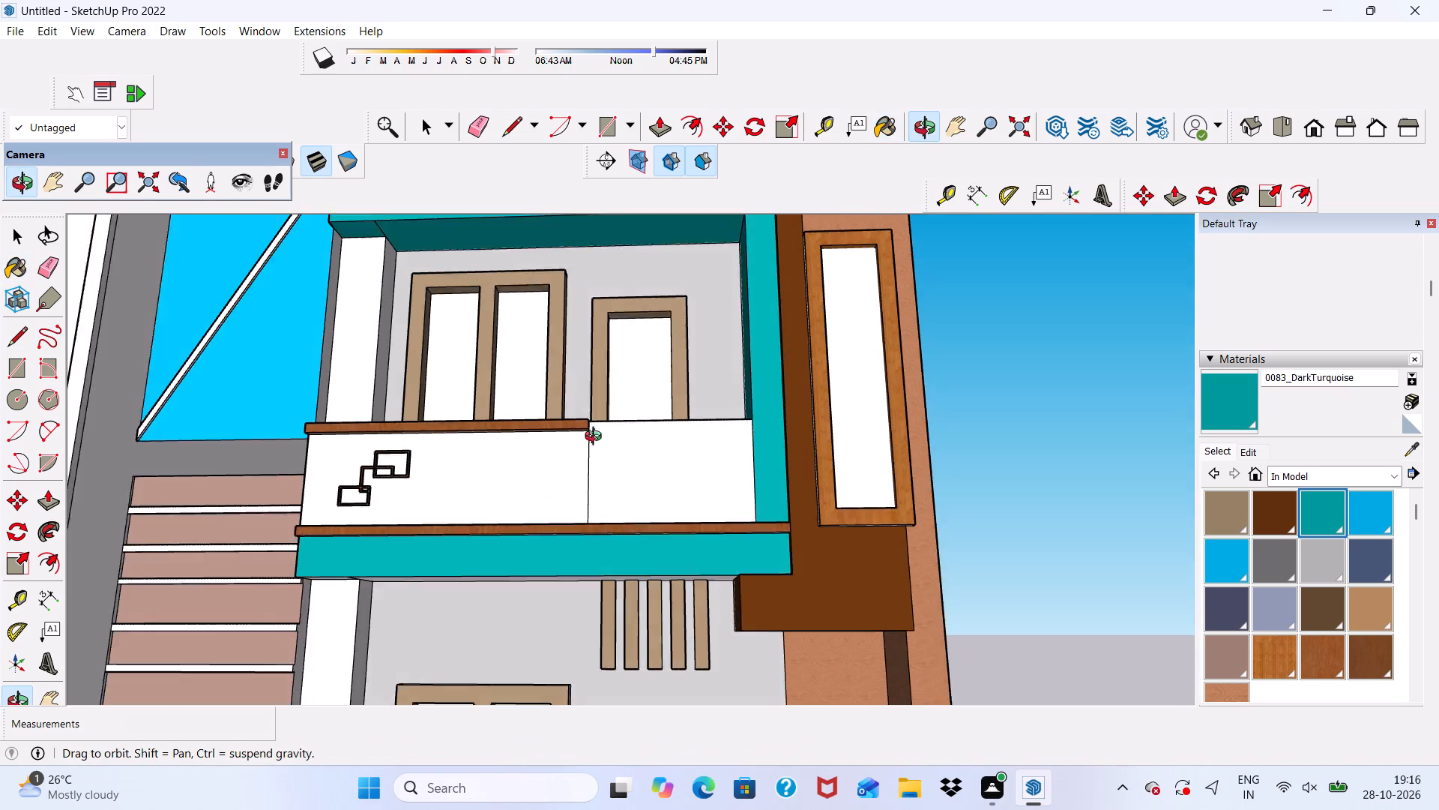
{"action": "middle_click_drag", "start_coordinate": [597, 438], "coordinate": [597, 424]}
{"action": "scroll", "coordinate": [612, 583], "scroll_direction": "up", "scroll_amount": 5}
{"action": "left_click", "coordinate": [559, 568]}
{"action": "scroll", "coordinate": [528, 541], "scroll_direction": "down", "scroll_amount": 5}
{"action": "middle_click_drag", "start_coordinate": [555, 556], "coordinate": [844, 657]}
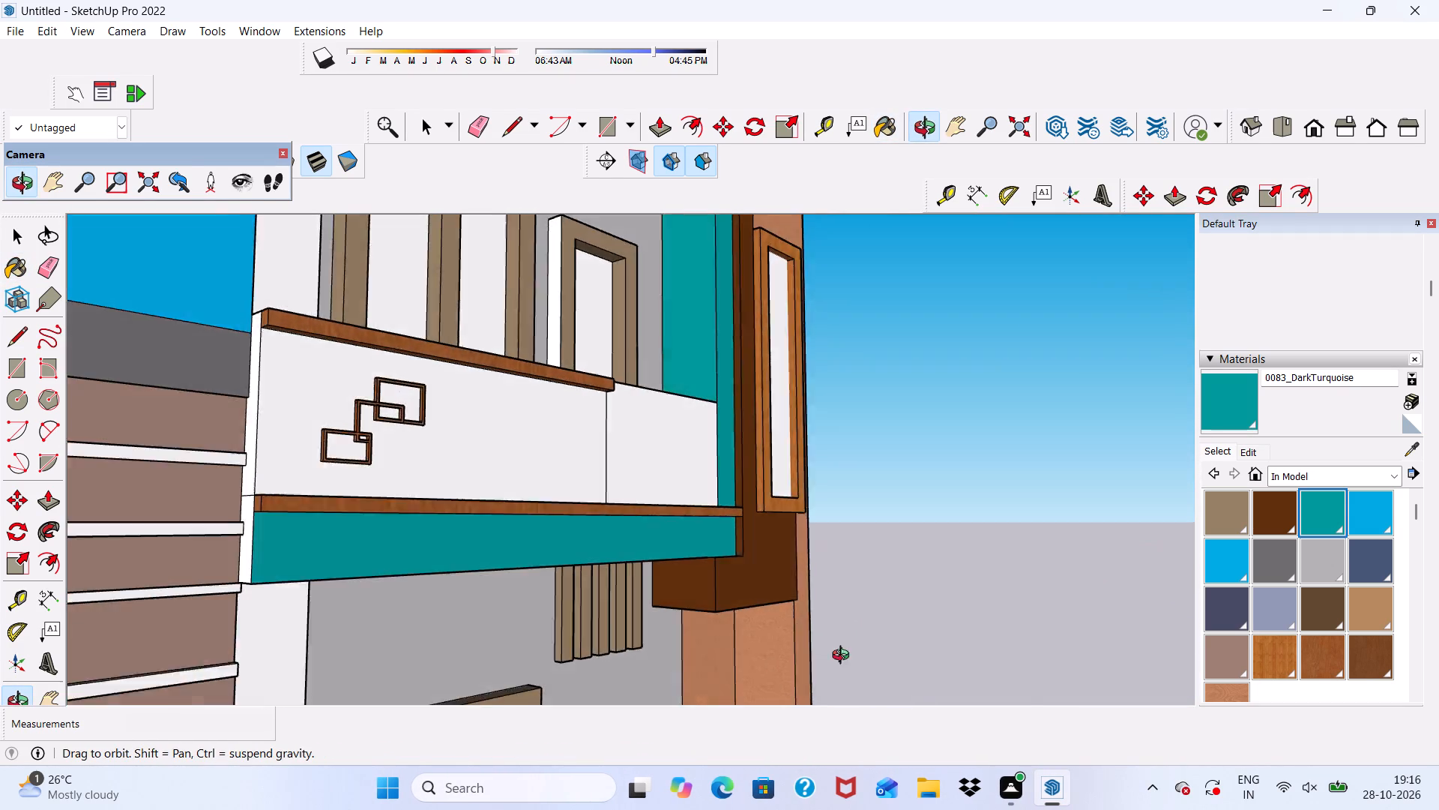
{"action": "middle_click_drag", "start_coordinate": [844, 657], "coordinate": [846, 659]}
{"action": "scroll", "coordinate": [327, 616], "scroll_direction": "up", "scroll_amount": 6}
{"action": "left_click", "coordinate": [230, 503]}
Examine the balcony bands, pillars and overall front facade from several angles.
{"action": "scroll", "coordinate": [234, 432], "scroll_direction": "down", "scroll_amount": 9}
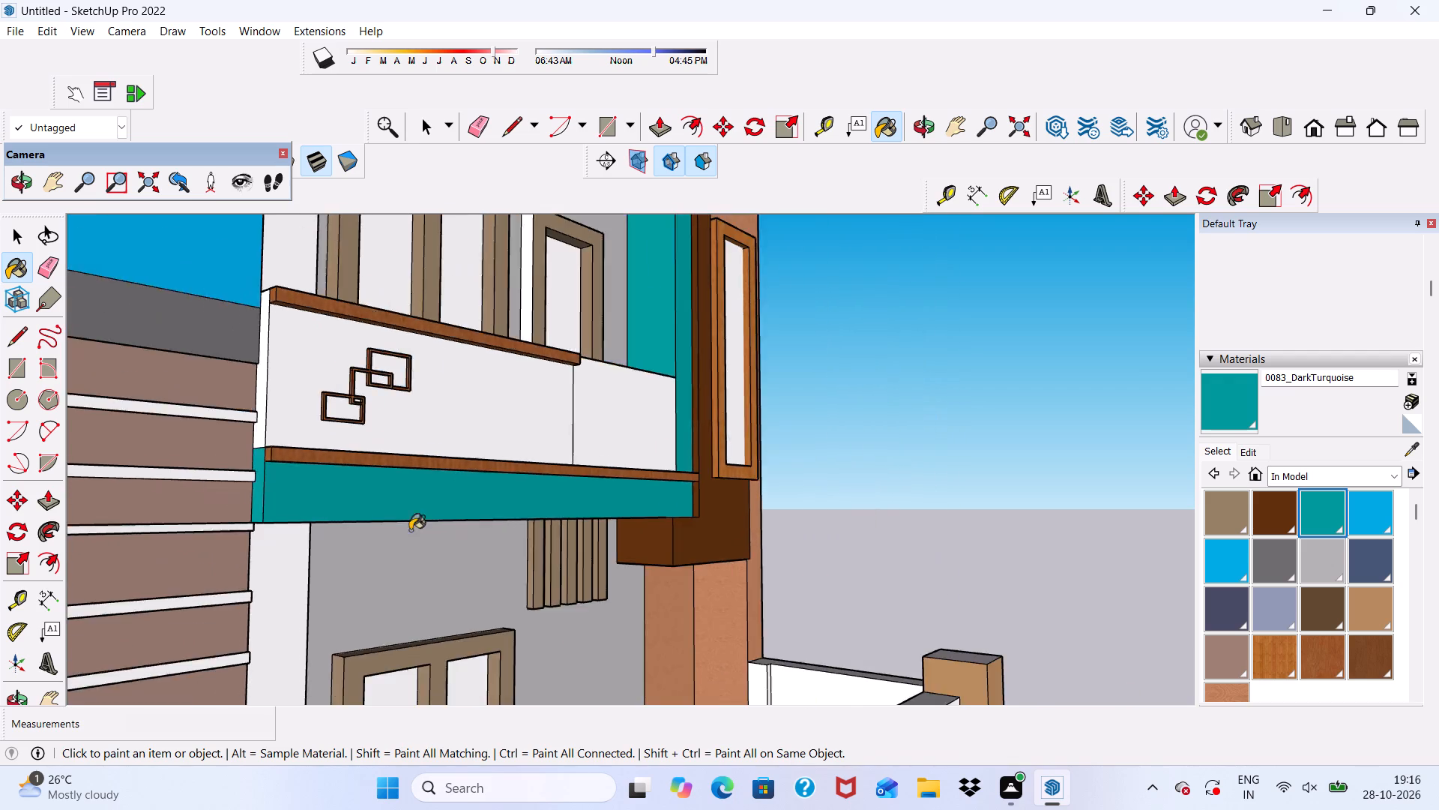
{"action": "middle_click_drag", "start_coordinate": [444, 532], "coordinate": [278, 628]}
{"action": "scroll", "coordinate": [312, 569], "scroll_direction": "up", "scroll_amount": 1}
{"action": "scroll", "coordinate": [329, 483], "scroll_direction": "down", "scroll_amount": 5}
{"action": "middle_click_drag", "start_coordinate": [463, 544], "coordinate": [375, 493]}
{"action": "scroll", "coordinate": [387, 460], "scroll_direction": "down", "scroll_amount": 2}
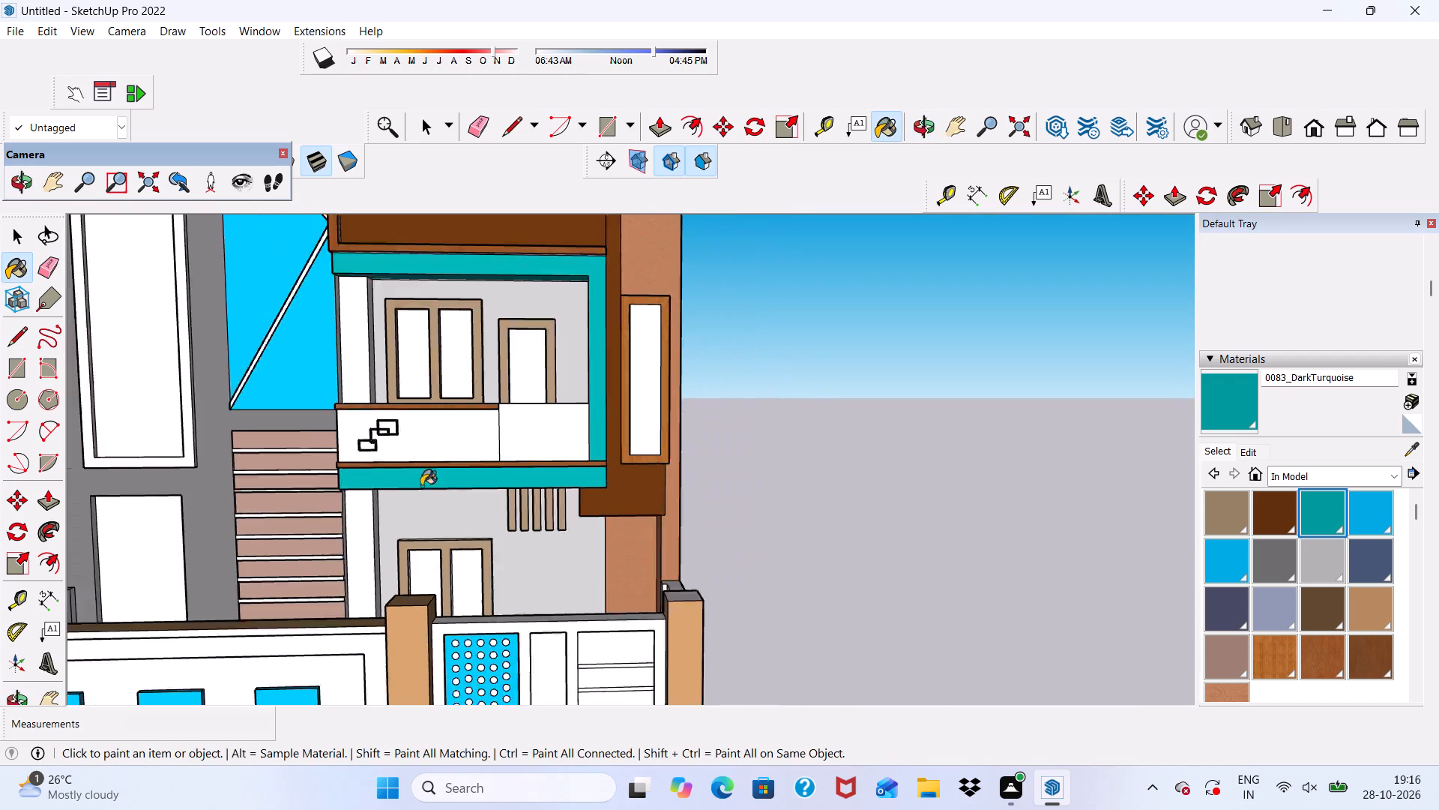
{"action": "scroll", "coordinate": [421, 486], "scroll_direction": "down", "scroll_amount": 4}
{"action": "scroll", "coordinate": [366, 323], "scroll_direction": "up", "scroll_amount": 6}
{"action": "middle_click_drag", "start_coordinate": [443, 388], "coordinate": [337, 374]}
{"action": "scroll", "coordinate": [426, 376], "scroll_direction": "up", "scroll_amount": 5}
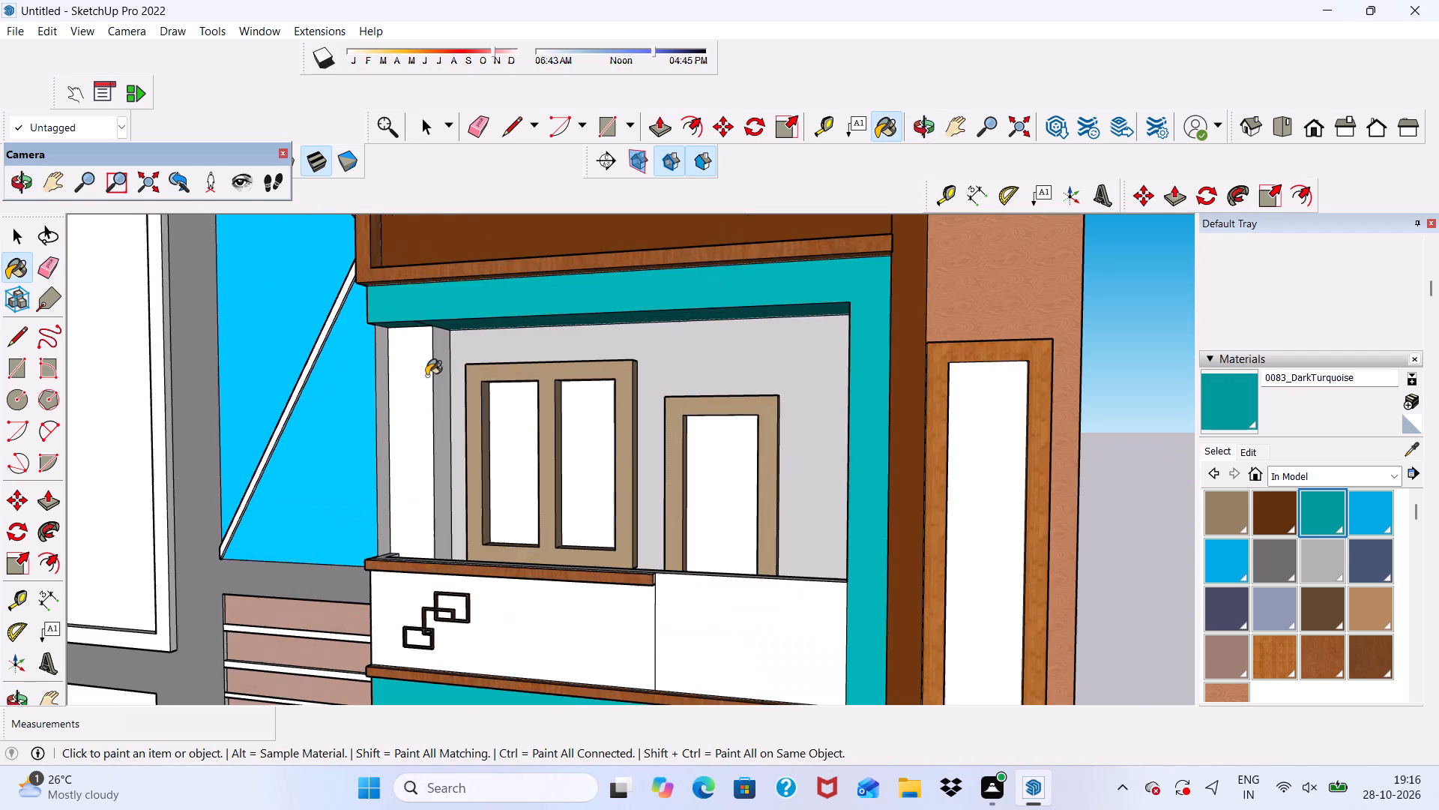
{"action": "scroll", "coordinate": [425, 346], "scroll_direction": "down", "scroll_amount": 13}
{"action": "middle_click_drag", "start_coordinate": [462, 442], "coordinate": [506, 402]}
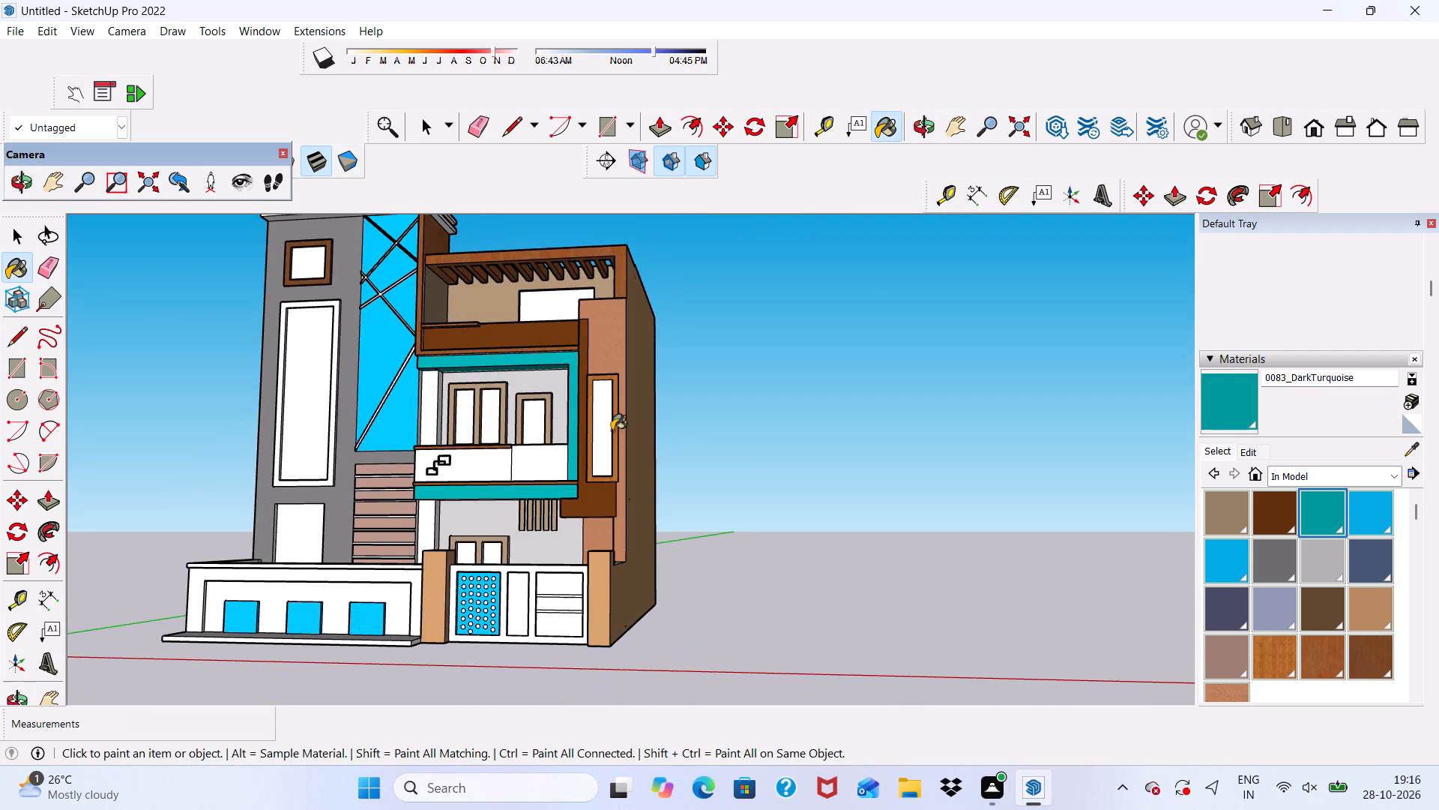
Paint the front and side faces of the ground-floor and first-floor pillars beside the stair tower with Niraj_Shoe_Sole.
{"action": "left_click", "coordinate": [1272, 548]}
{"action": "scroll", "coordinate": [270, 517], "scroll_direction": "up", "scroll_amount": 3}
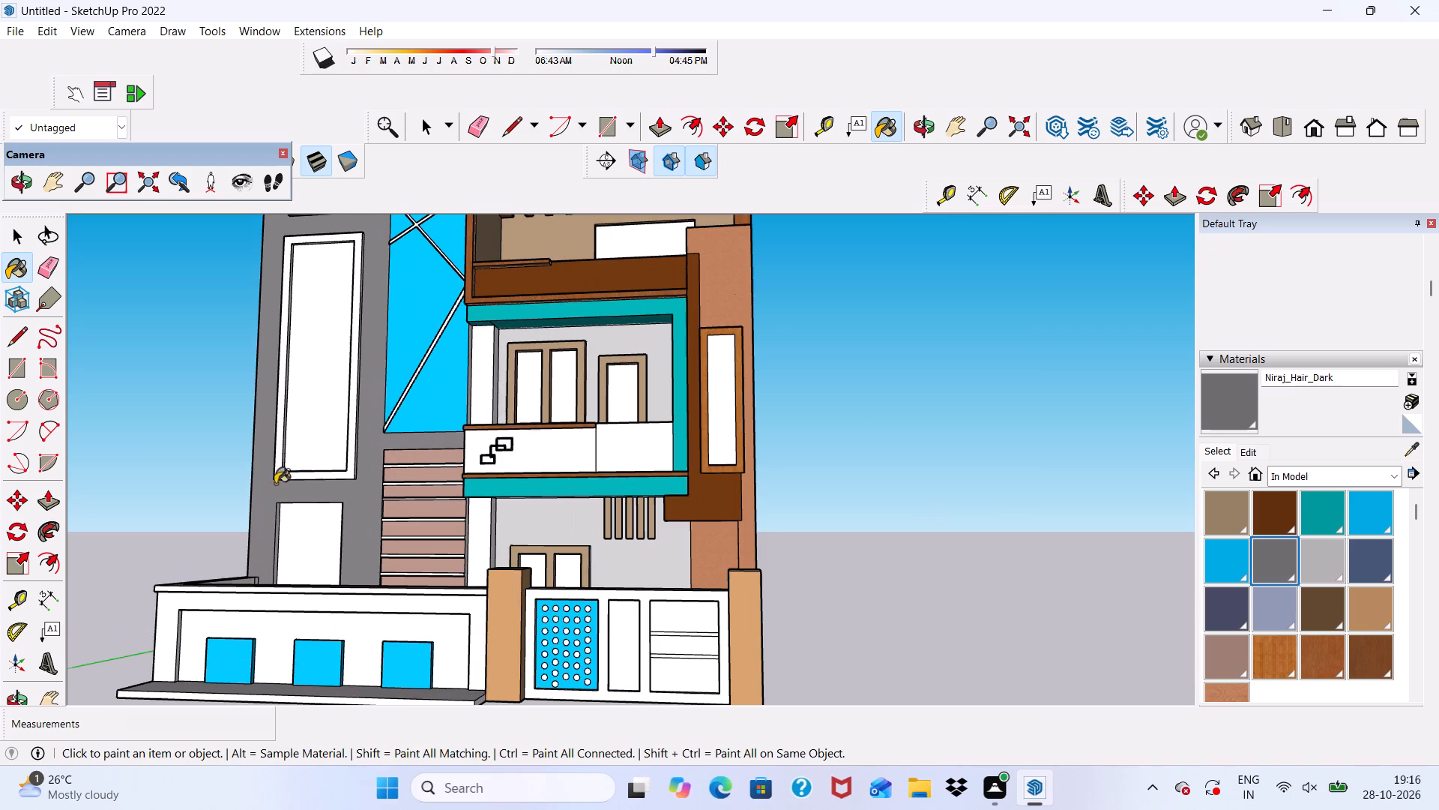
{"action": "scroll", "coordinate": [1316, 543], "scroll_direction": "up", "scroll_amount": 1}
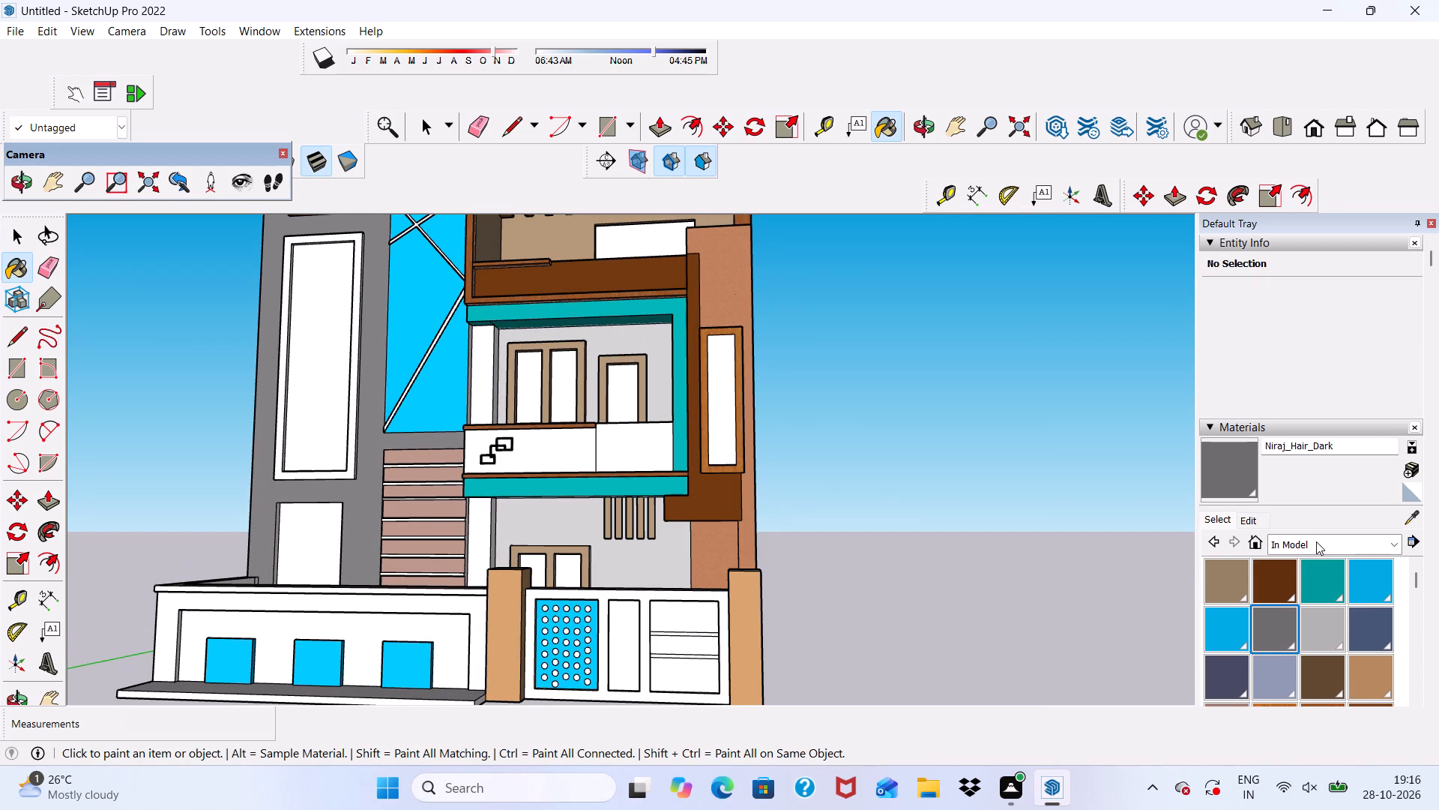
{"action": "scroll", "coordinate": [1315, 541], "scroll_direction": "down", "scroll_amount": 2}
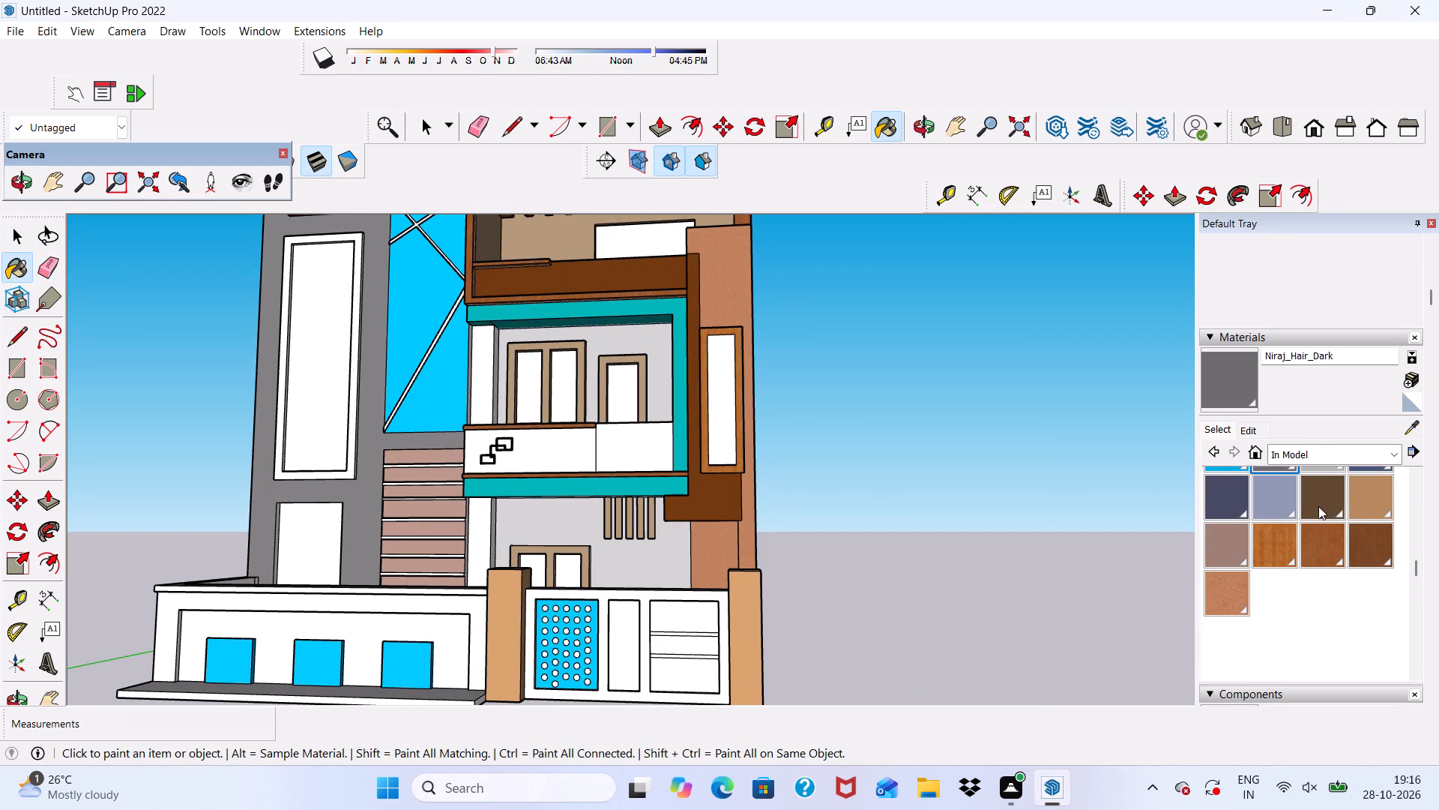
{"action": "left_click", "coordinate": [1318, 506]}
{"action": "scroll", "coordinate": [477, 496], "scroll_direction": "up", "scroll_amount": 9}
{"action": "left_click", "coordinate": [534, 577]}
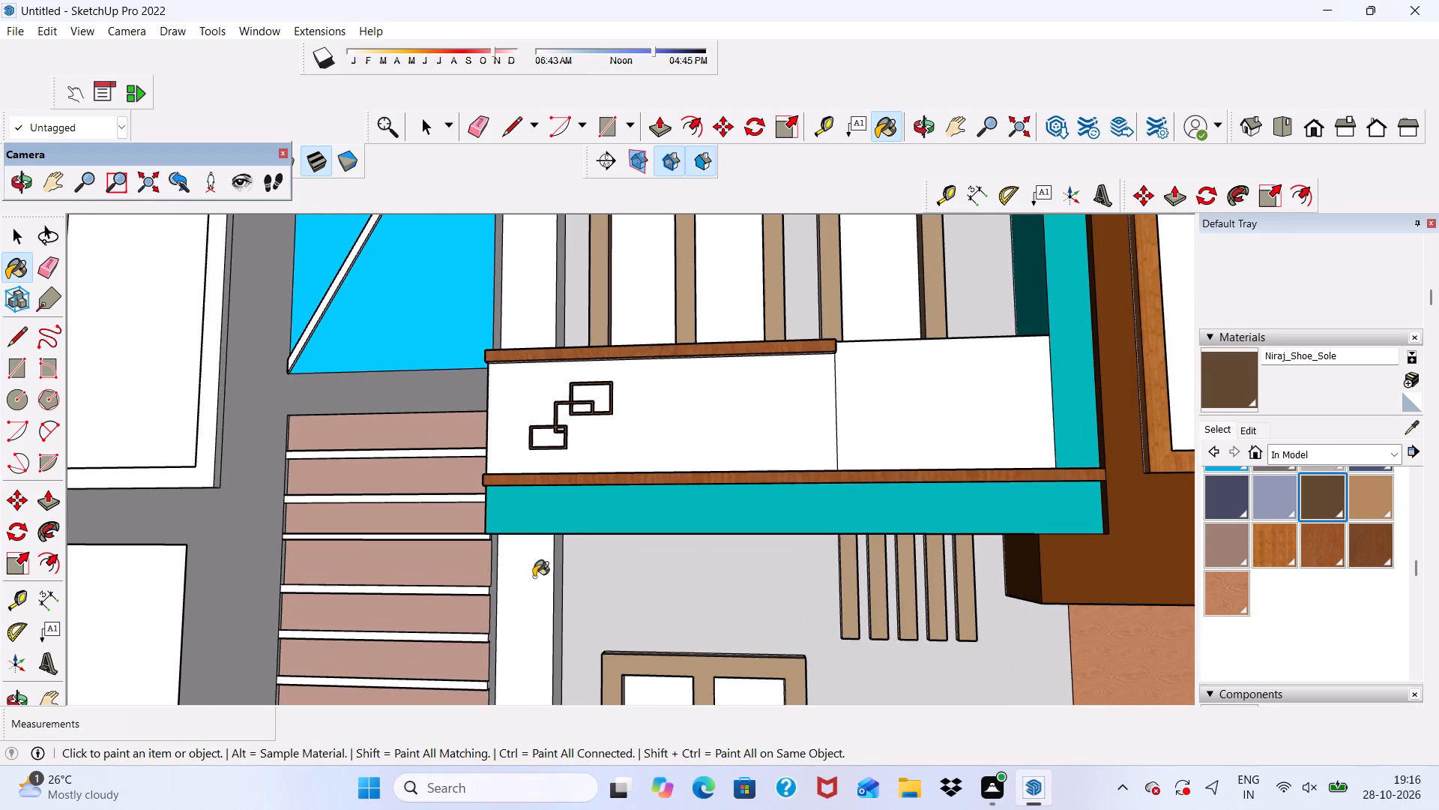
{"action": "scroll", "coordinate": [572, 579], "scroll_direction": "up", "scroll_amount": 4}
{"action": "middle_click_drag", "start_coordinate": [561, 582], "coordinate": [486, 584]}
{"action": "scroll", "coordinate": [552, 590], "scroll_direction": "up", "scroll_amount": 3}
{"action": "left_click", "coordinate": [568, 584]}
{"action": "scroll", "coordinate": [536, 530], "scroll_direction": "down", "scroll_amount": 4}
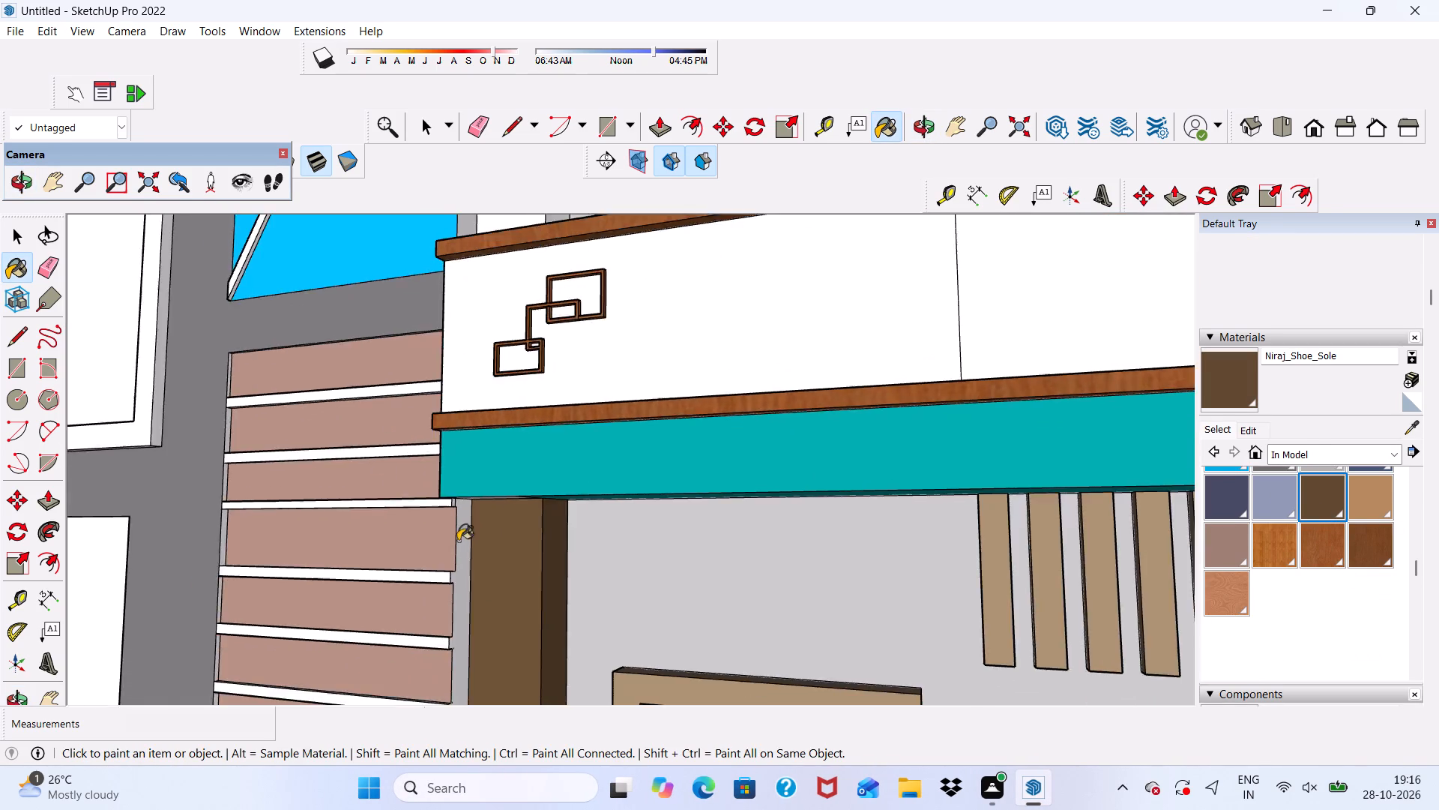
{"action": "scroll", "coordinate": [458, 541], "scroll_direction": "down", "scroll_amount": 8}
{"action": "scroll", "coordinate": [485, 400], "scroll_direction": "up", "scroll_amount": 4}
{"action": "left_click", "coordinate": [506, 360]}
{"action": "scroll", "coordinate": [543, 362], "scroll_direction": "up", "scroll_amount": 4}
{"action": "left_click", "coordinate": [543, 366]}
{"action": "scroll", "coordinate": [540, 406], "scroll_direction": "down", "scroll_amount": 4}
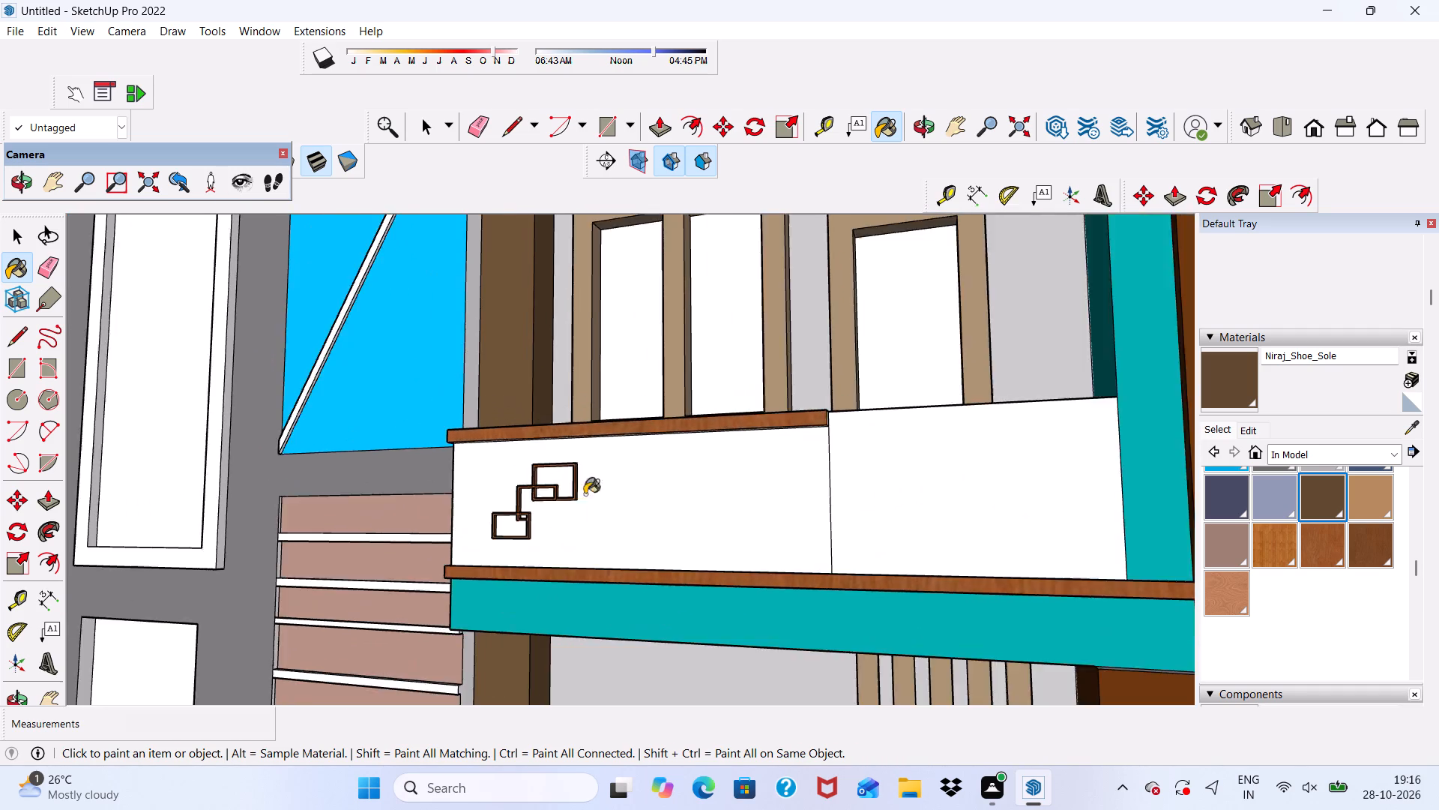
Paint the stair tower's roof cornice with Niraj_Shoe_Sole on its top face, both front edges and the ledge between the bands.
{"action": "scroll", "coordinate": [585, 494], "scroll_direction": "down", "scroll_amount": 17}
{"action": "scroll", "coordinate": [323, 295], "scroll_direction": "up", "scroll_amount": 6}
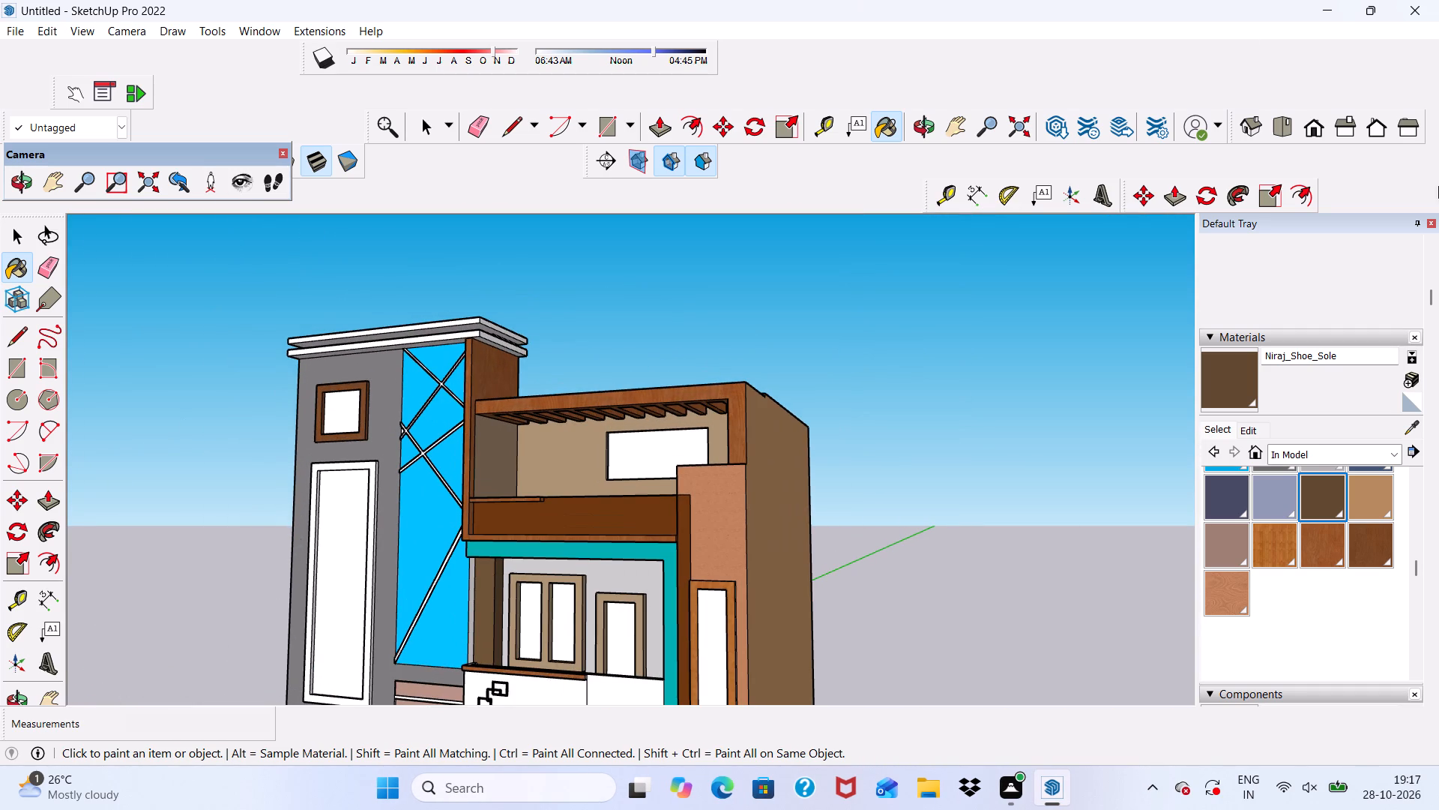
{"action": "scroll", "coordinate": [1119, 809], "scroll_direction": "up", "scroll_amount": 1}
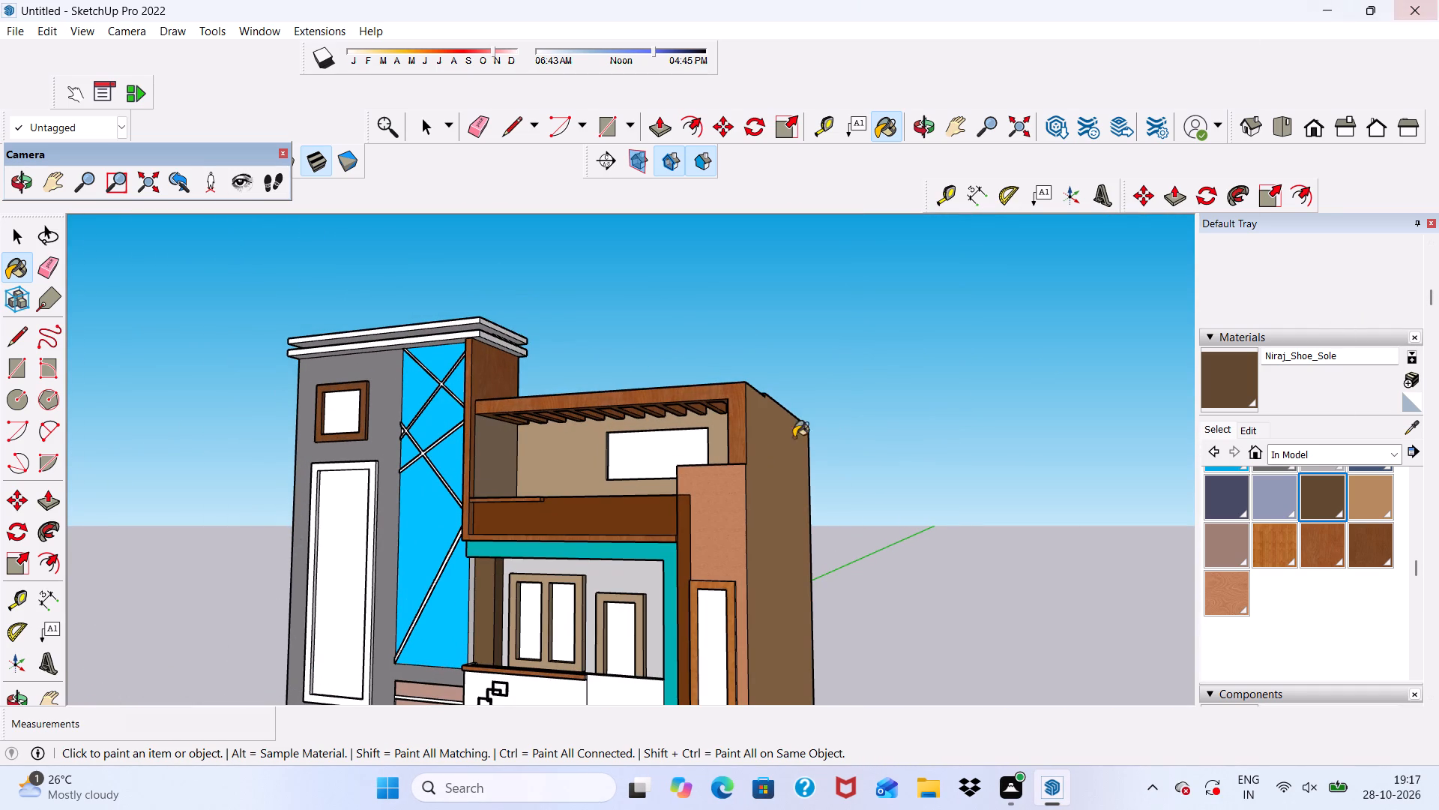
{"action": "scroll", "coordinate": [551, 400], "scroll_direction": "up", "scroll_amount": 6}
{"action": "scroll", "coordinate": [402, 388], "scroll_direction": "down", "scroll_amount": 2}
{"action": "scroll", "coordinate": [446, 457], "scroll_direction": "up", "scroll_amount": 2}
{"action": "scroll", "coordinate": [343, 326], "scroll_direction": "down", "scroll_amount": 3}
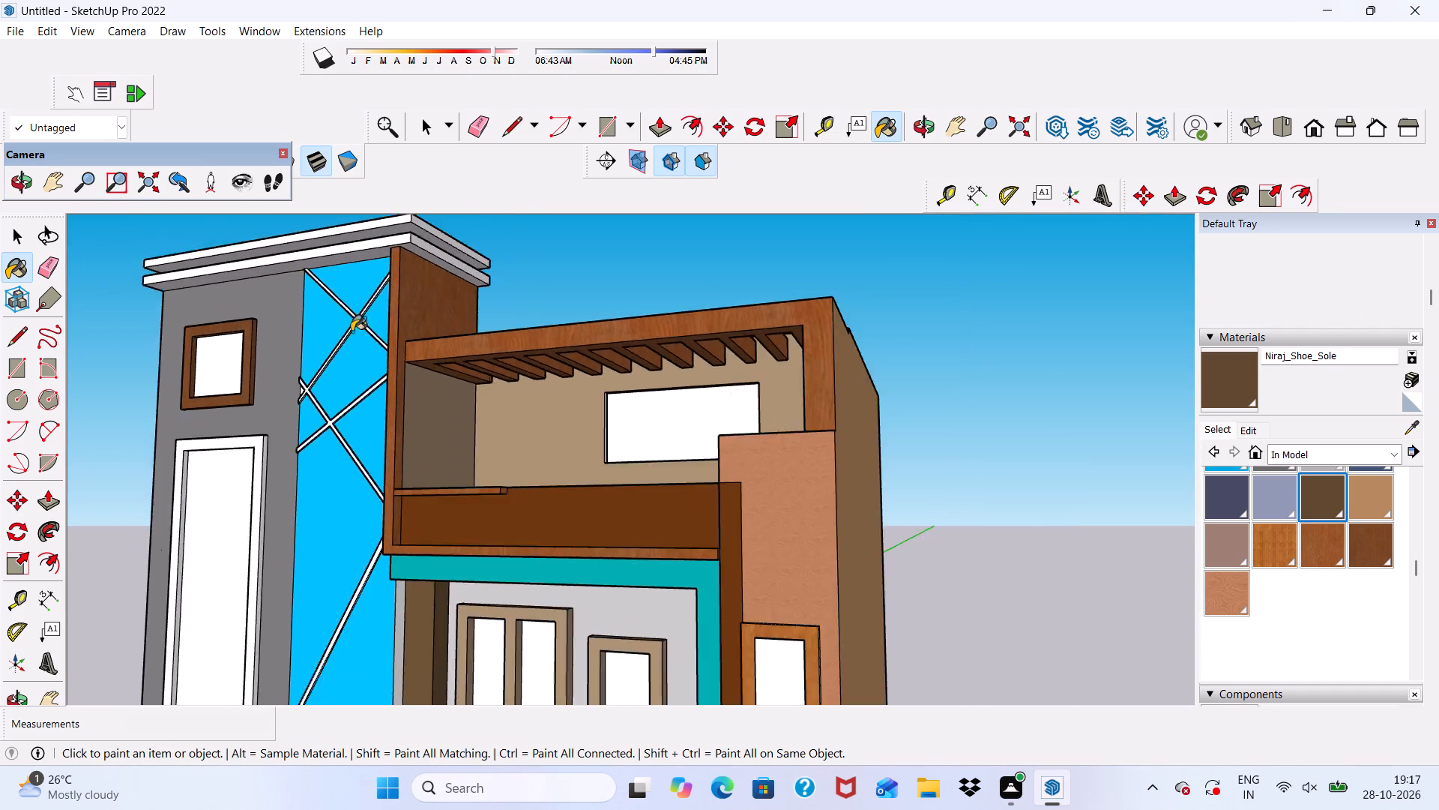
{"action": "middle_click_drag", "start_coordinate": [352, 331], "coordinate": [535, 502]}
{"action": "scroll", "coordinate": [406, 316], "scroll_direction": "up", "scroll_amount": 1}
{"action": "scroll", "coordinate": [402, 340], "scroll_direction": "down", "scroll_amount": 5}
{"action": "scroll", "coordinate": [405, 355], "scroll_direction": "up", "scroll_amount": 5}
{"action": "left_click", "coordinate": [261, 340]}
{"action": "scroll", "coordinate": [274, 363], "scroll_direction": "up", "scroll_amount": 4}
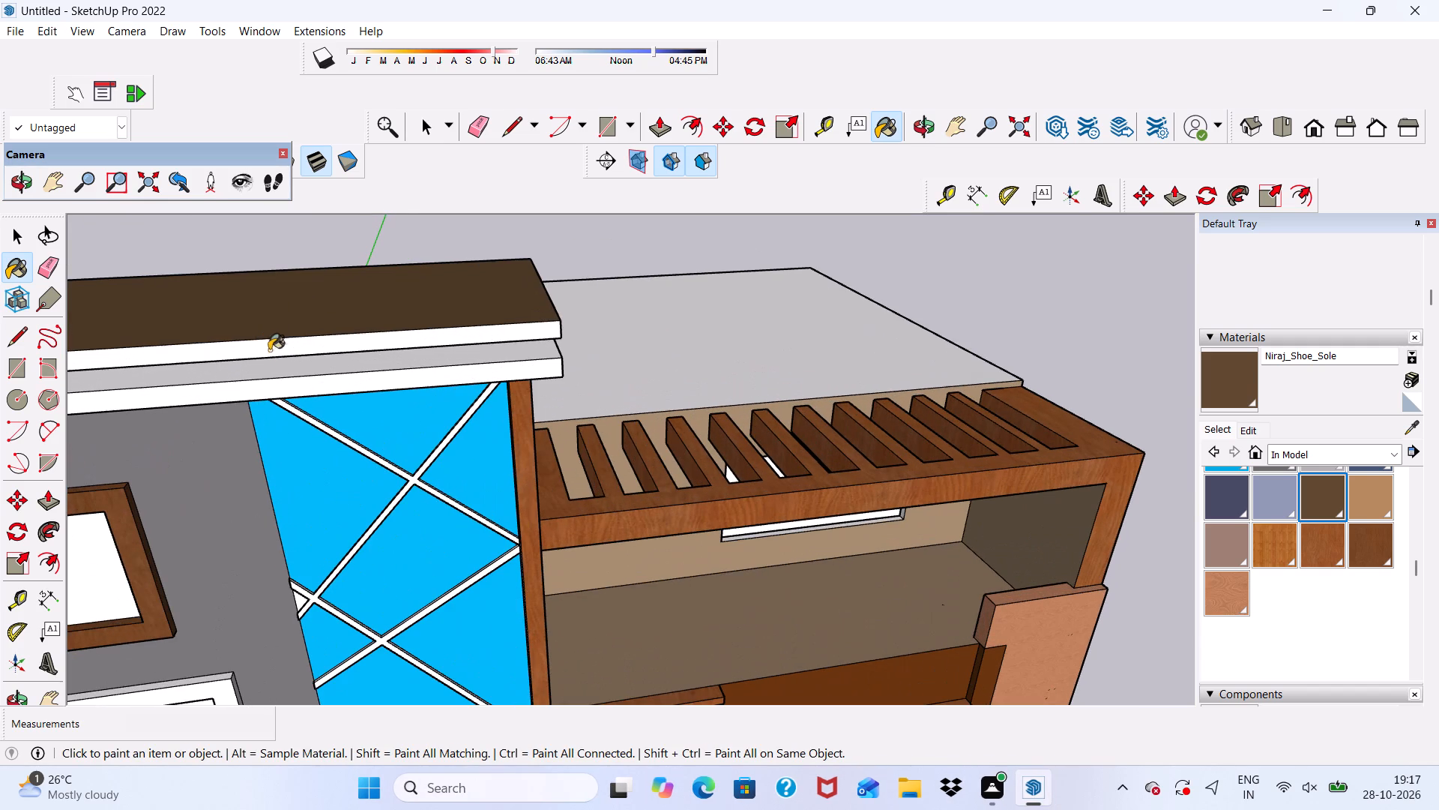
{"action": "left_click", "coordinate": [273, 347]}
{"action": "left_click", "coordinate": [293, 390]}
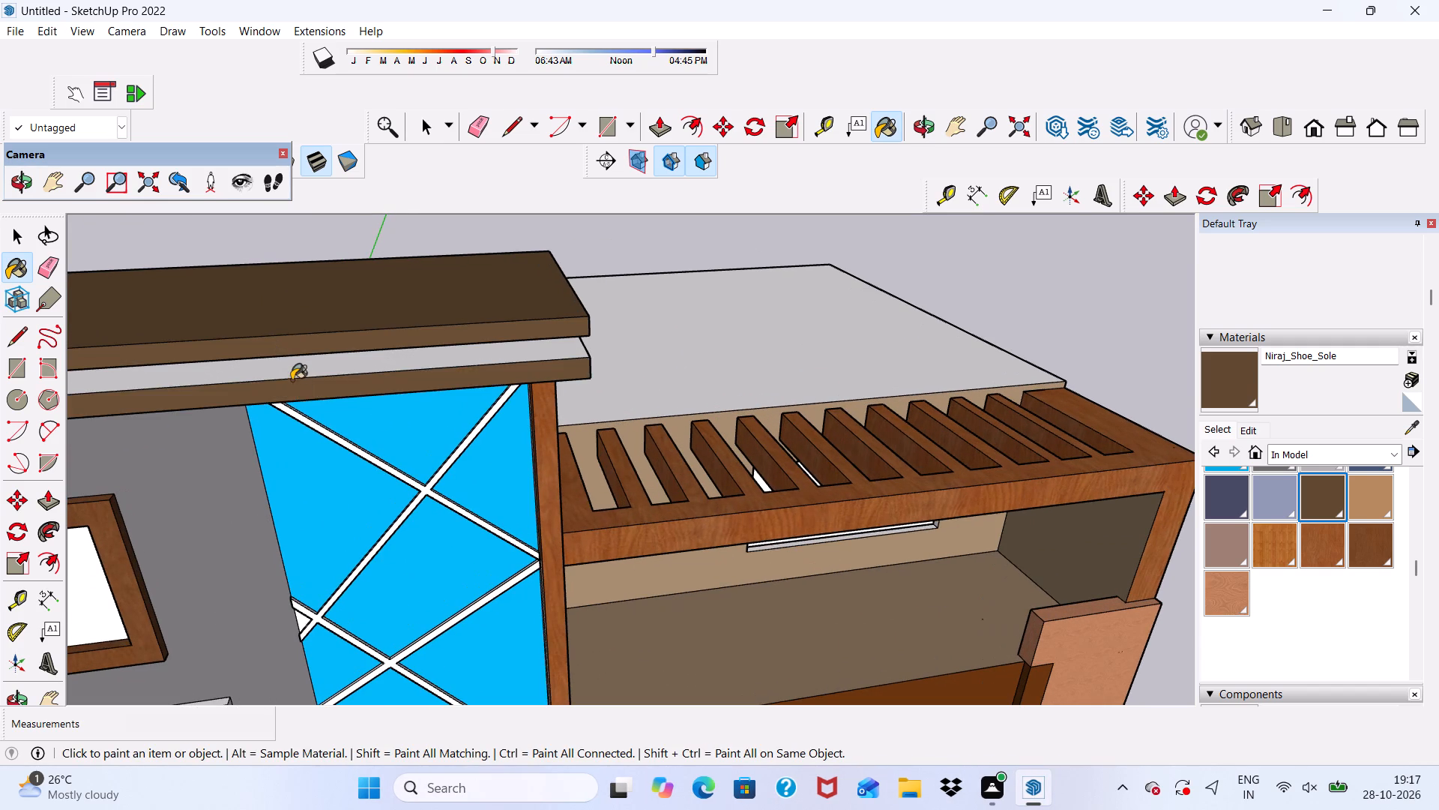
{"action": "left_click", "coordinate": [293, 374]}
Paint the undersides of both stair tower cornice bands with Niraj_Shoe_Sole.
{"action": "scroll", "coordinate": [324, 386], "scroll_direction": "down", "scroll_amount": 2}
{"action": "middle_click_drag", "start_coordinate": [363, 357], "coordinate": [313, 91]}
{"action": "scroll", "coordinate": [341, 169], "scroll_direction": "up", "scroll_amount": 1}
{"action": "scroll", "coordinate": [404, 280], "scroll_direction": "down", "scroll_amount": 5}
{"action": "scroll", "coordinate": [501, 305], "scroll_direction": "up", "scroll_amount": 2}
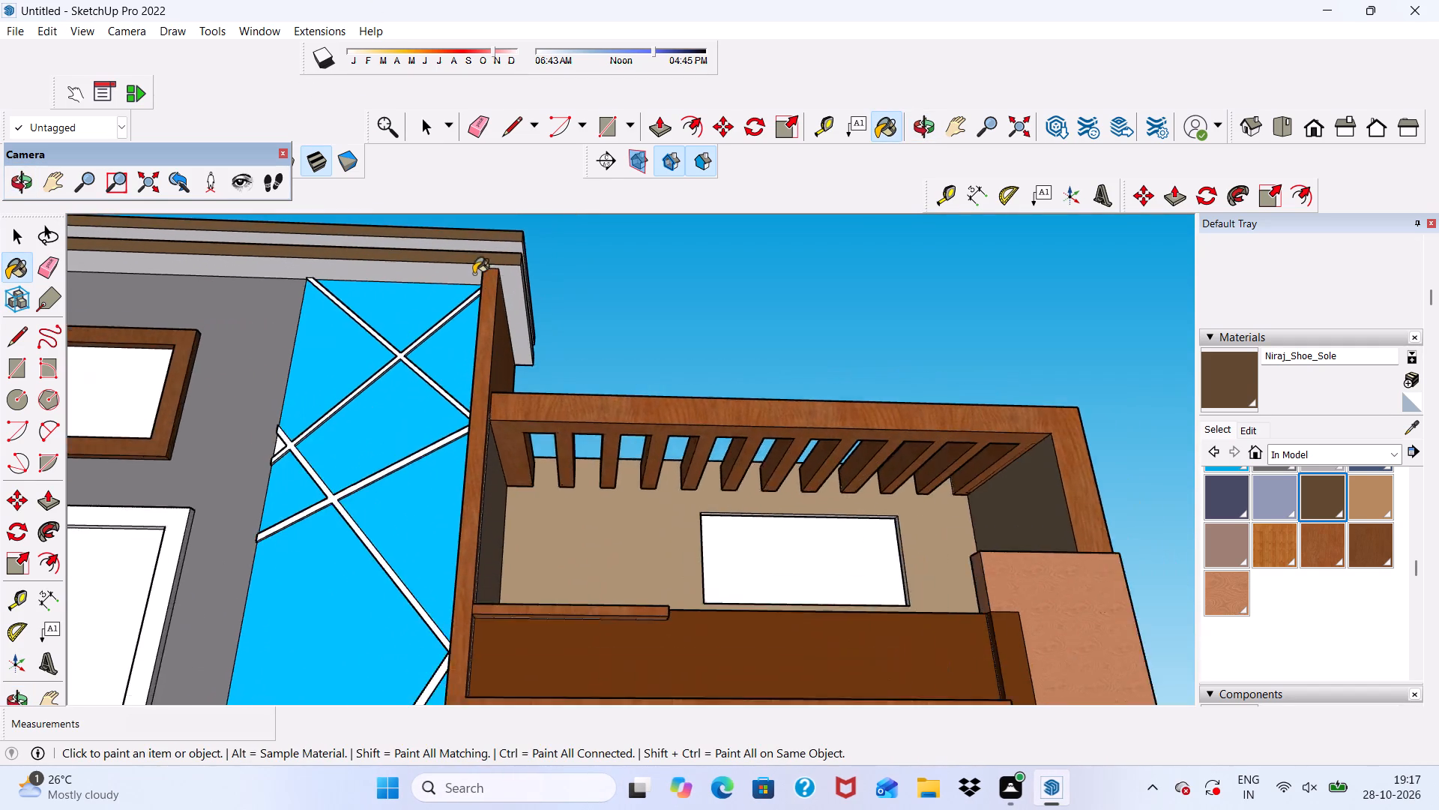
{"action": "scroll", "coordinate": [474, 274], "scroll_direction": "up", "scroll_amount": 6}
{"action": "left_click", "coordinate": [426, 273]}
{"action": "left_click", "coordinate": [425, 238]}
{"action": "scroll", "coordinate": [462, 252], "scroll_direction": "down", "scroll_amount": 1}
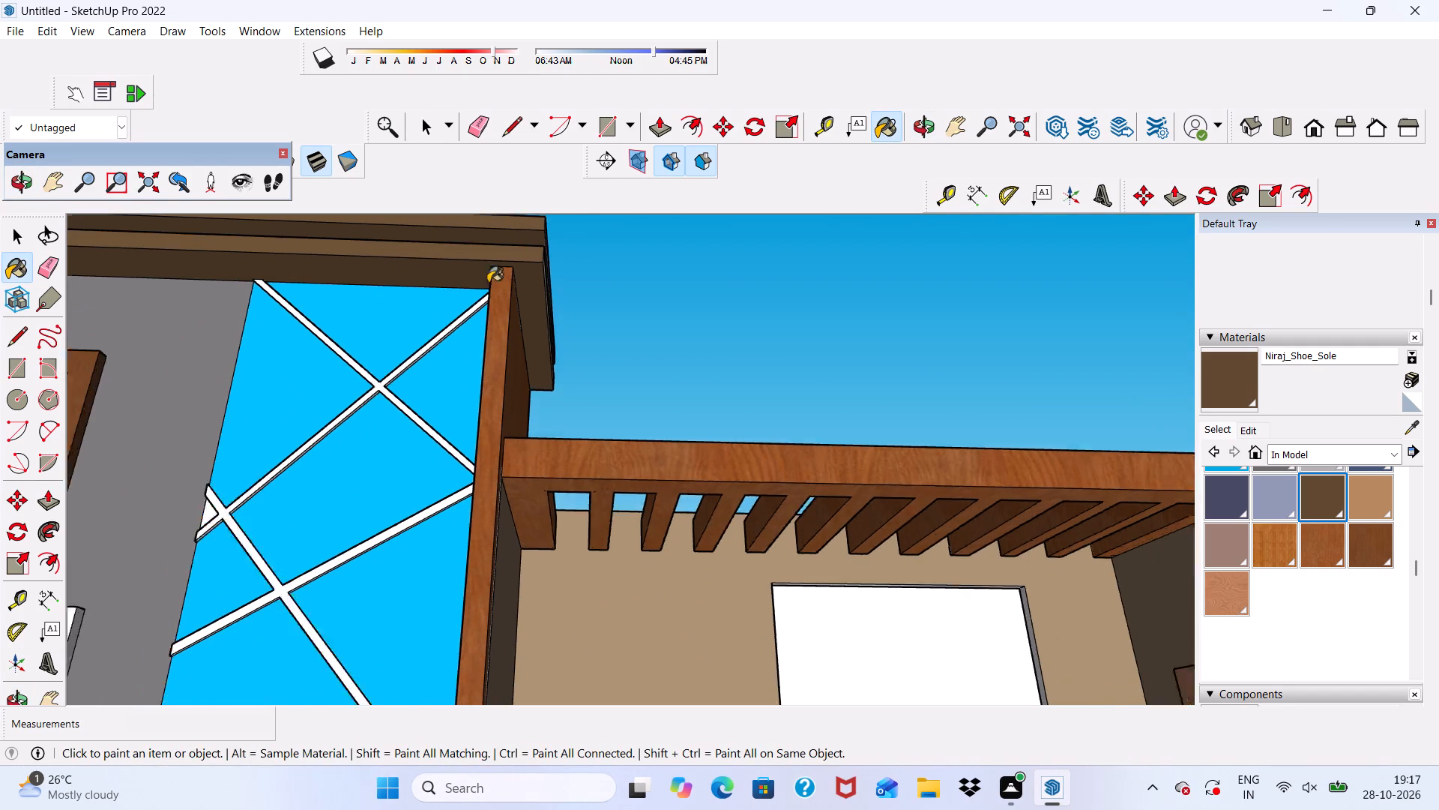
Paint the cornice's side edges above the wood-clad tower wall, including the recess between the bands, with Niraj_Shoe_Sole.
{"action": "scroll", "coordinate": [488, 283], "scroll_direction": "down", "scroll_amount": 2}
{"action": "middle_click_drag", "start_coordinate": [560, 322], "coordinate": [220, 454]}
{"action": "scroll", "coordinate": [490, 302], "scroll_direction": "up", "scroll_amount": 5}
{"action": "left_click", "coordinate": [555, 286]}
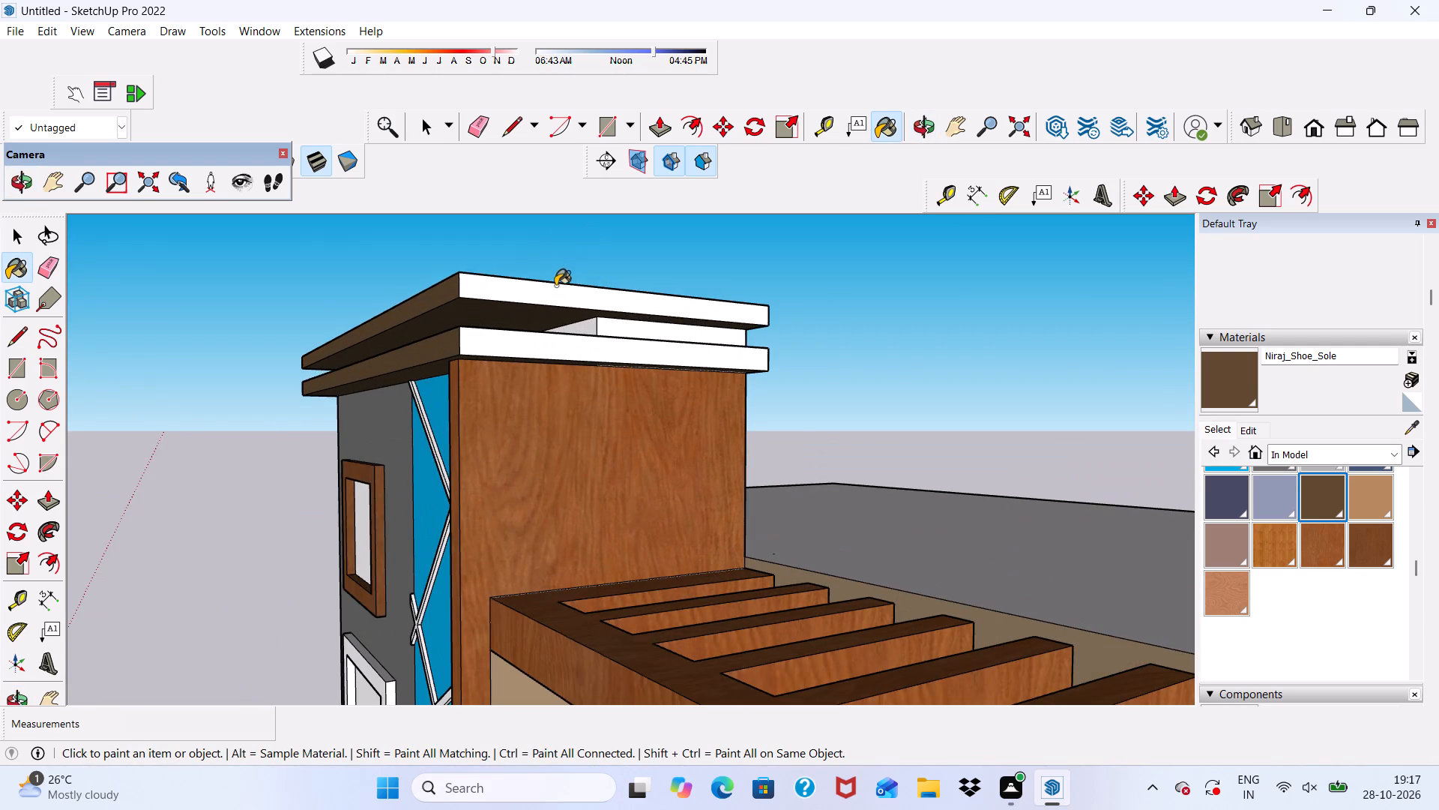
{"action": "left_click", "coordinate": [543, 338]}
{"action": "left_click", "coordinate": [590, 328]}
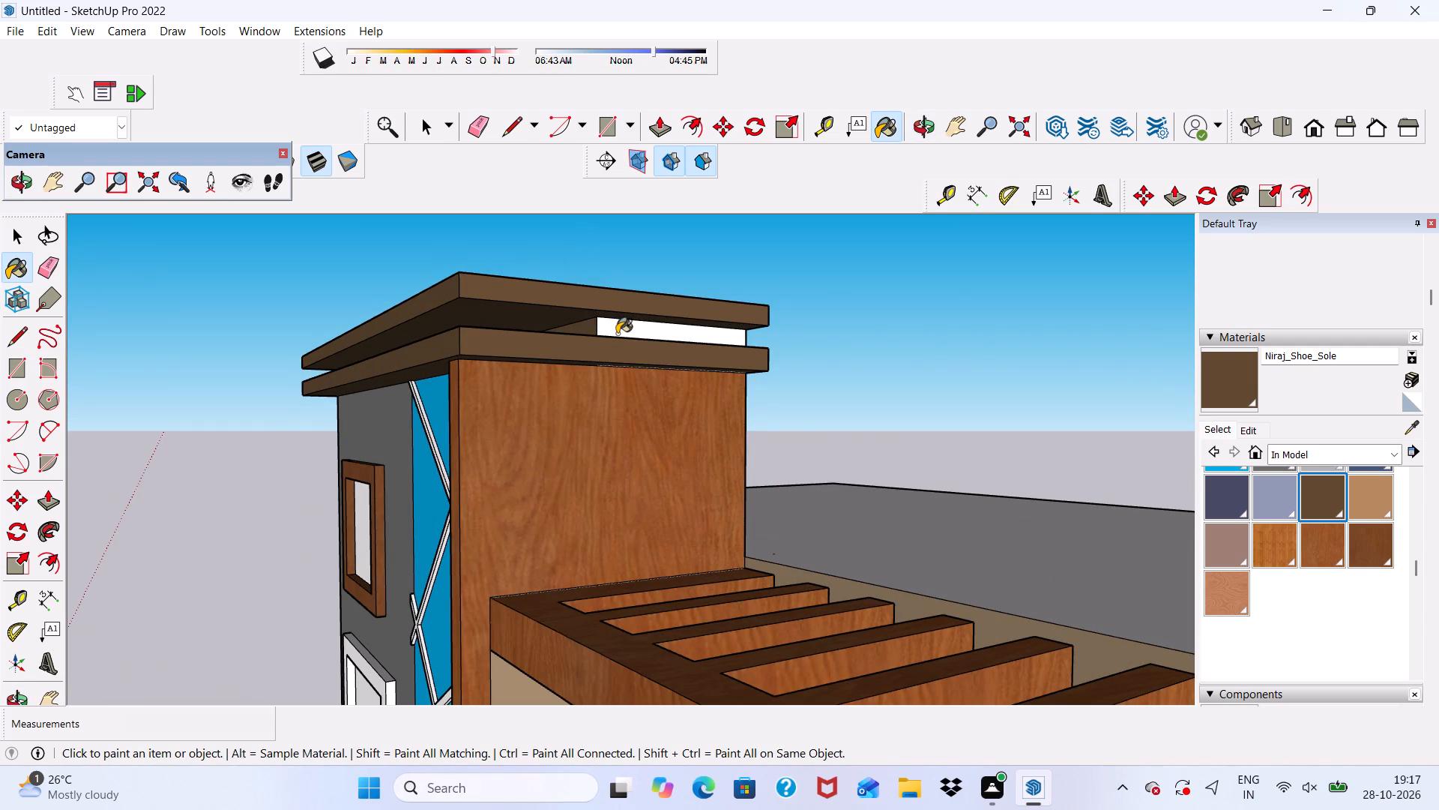
{"action": "left_click", "coordinate": [617, 334]}
Paint the rear ends of both cornice bands and the large tower wall behind them with Niraj_Shoe_Sole.
{"action": "scroll", "coordinate": [654, 324], "scroll_direction": "down", "scroll_amount": 1}
{"action": "middle_click_drag", "start_coordinate": [654, 335], "coordinate": [194, 352]}
{"action": "scroll", "coordinate": [618, 300], "scroll_direction": "up", "scroll_amount": 3}
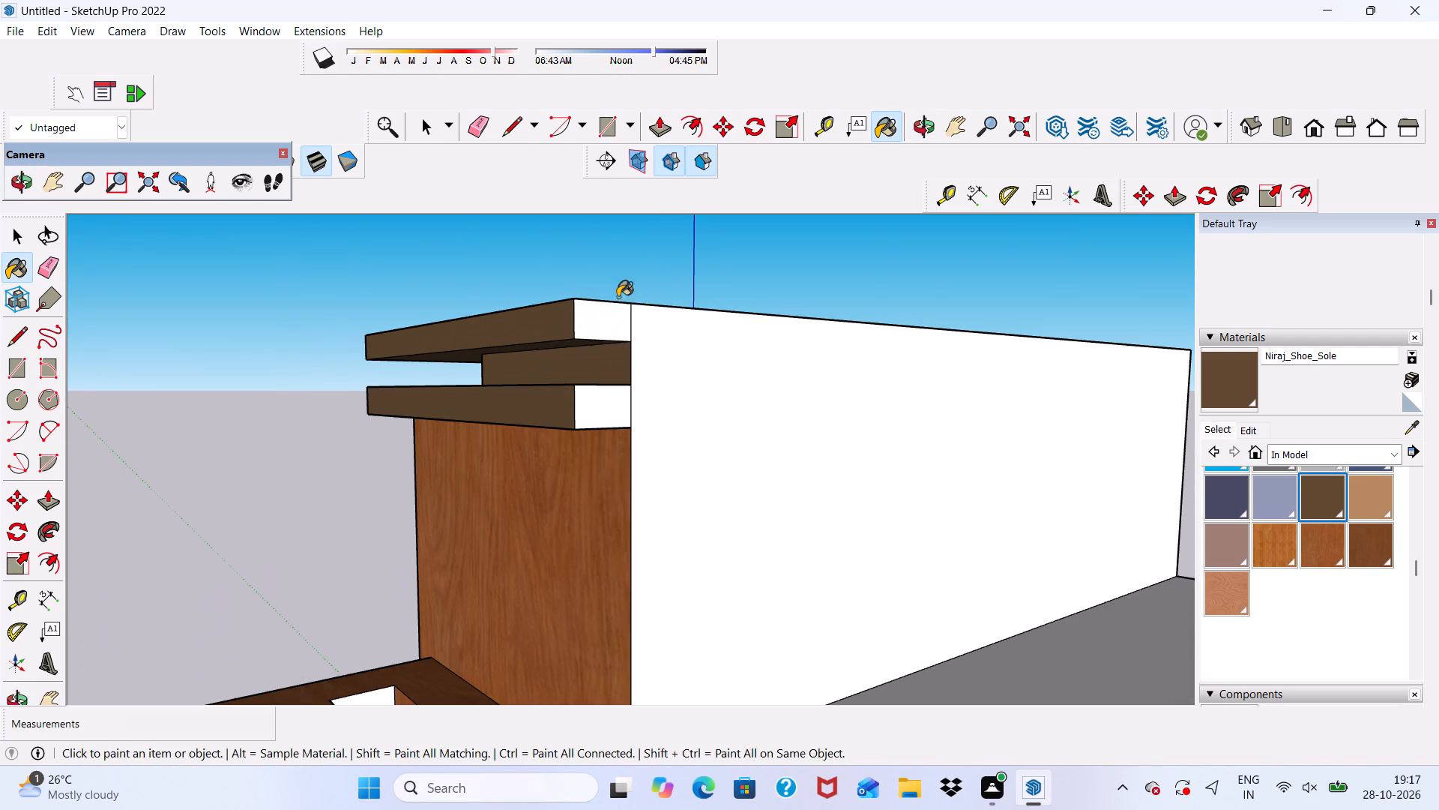
{"action": "left_click", "coordinate": [618, 317]}
{"action": "left_click", "coordinate": [618, 386]}
{"action": "left_click", "coordinate": [686, 391]}
Examine the painted cornice, the front facade and the first-floor balcony from several angles.
{"action": "scroll", "coordinate": [660, 360], "scroll_direction": "down", "scroll_amount": 2}
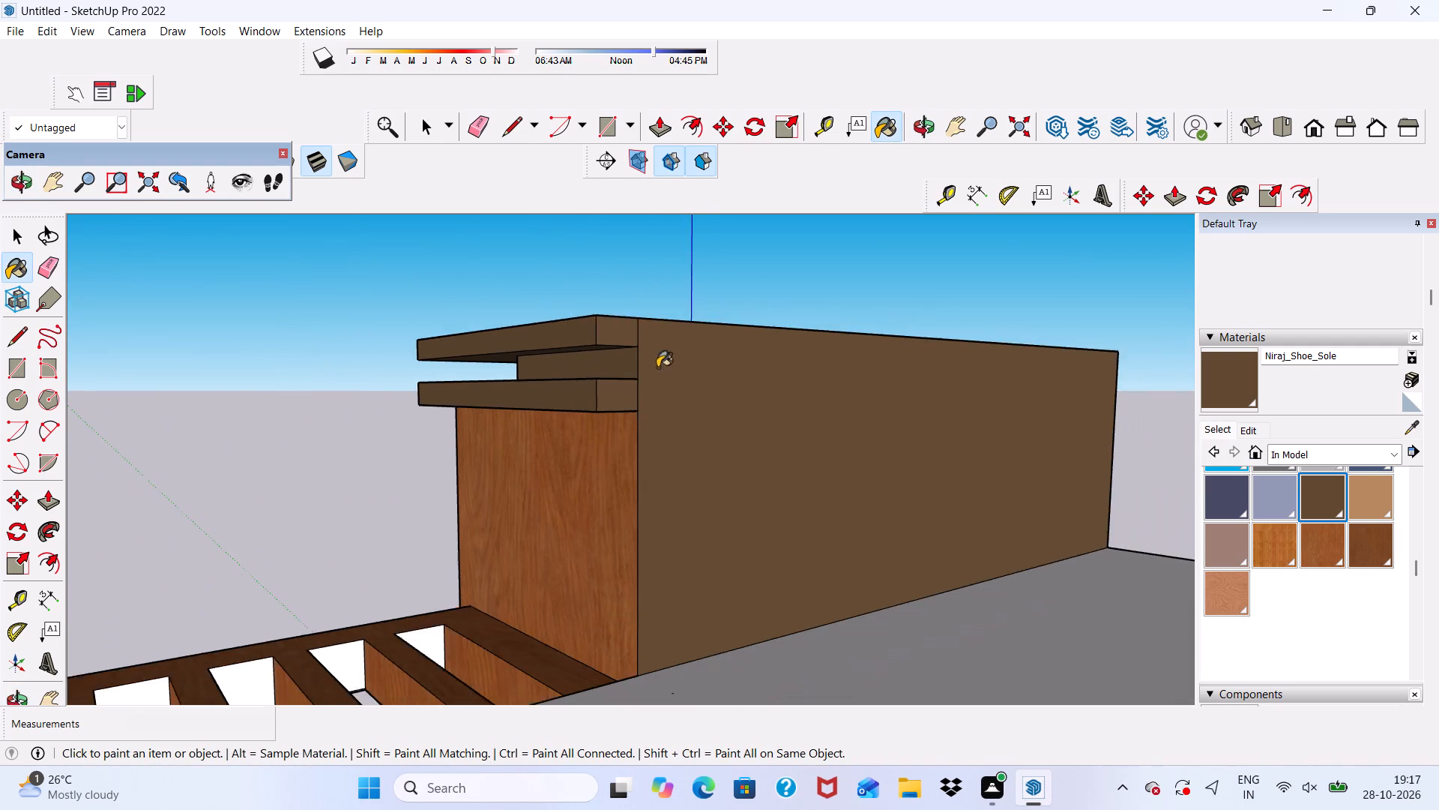
{"action": "scroll", "coordinate": [657, 367], "scroll_direction": "down", "scroll_amount": 4}
{"action": "middle_click_drag", "start_coordinate": [506, 418], "coordinate": [1354, 319]}
{"action": "scroll", "coordinate": [890, 441], "scroll_direction": "down", "scroll_amount": 15}
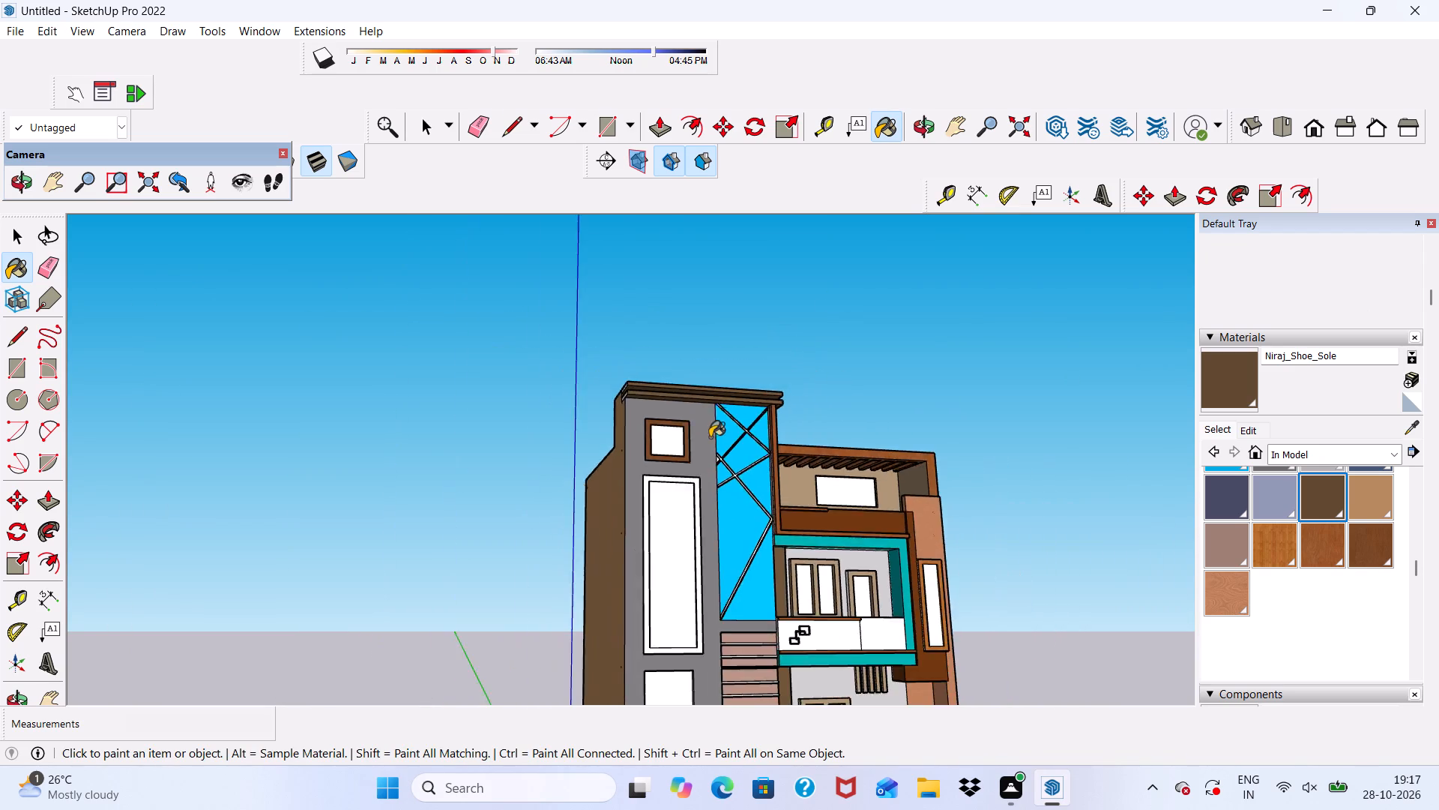
{"action": "scroll", "coordinate": [710, 437], "scroll_direction": "down", "scroll_amount": 5}
{"action": "middle_click_drag", "start_coordinate": [761, 704], "coordinate": [564, 737]}
{"action": "scroll", "coordinate": [794, 515], "scroll_direction": "up", "scroll_amount": 5}
{"action": "scroll", "coordinate": [731, 415], "scroll_direction": "up", "scroll_amount": 3}
{"action": "scroll", "coordinate": [738, 435], "scroll_direction": "down", "scroll_amount": 1}
{"action": "scroll", "coordinate": [728, 406], "scroll_direction": "up", "scroll_amount": 3}
{"action": "scroll", "coordinate": [717, 394], "scroll_direction": "down", "scroll_amount": 4}
{"action": "middle_click_drag", "start_coordinate": [716, 403], "coordinate": [919, 456]}
{"action": "scroll", "coordinate": [822, 392], "scroll_direction": "down", "scroll_amount": 5}
{"action": "scroll", "coordinate": [867, 667], "scroll_direction": "up", "scroll_amount": 9}
{"action": "scroll", "coordinate": [662, 481], "scroll_direction": "down", "scroll_amount": 1}
{"action": "scroll", "coordinate": [857, 568], "scroll_direction": "up", "scroll_amount": 3}
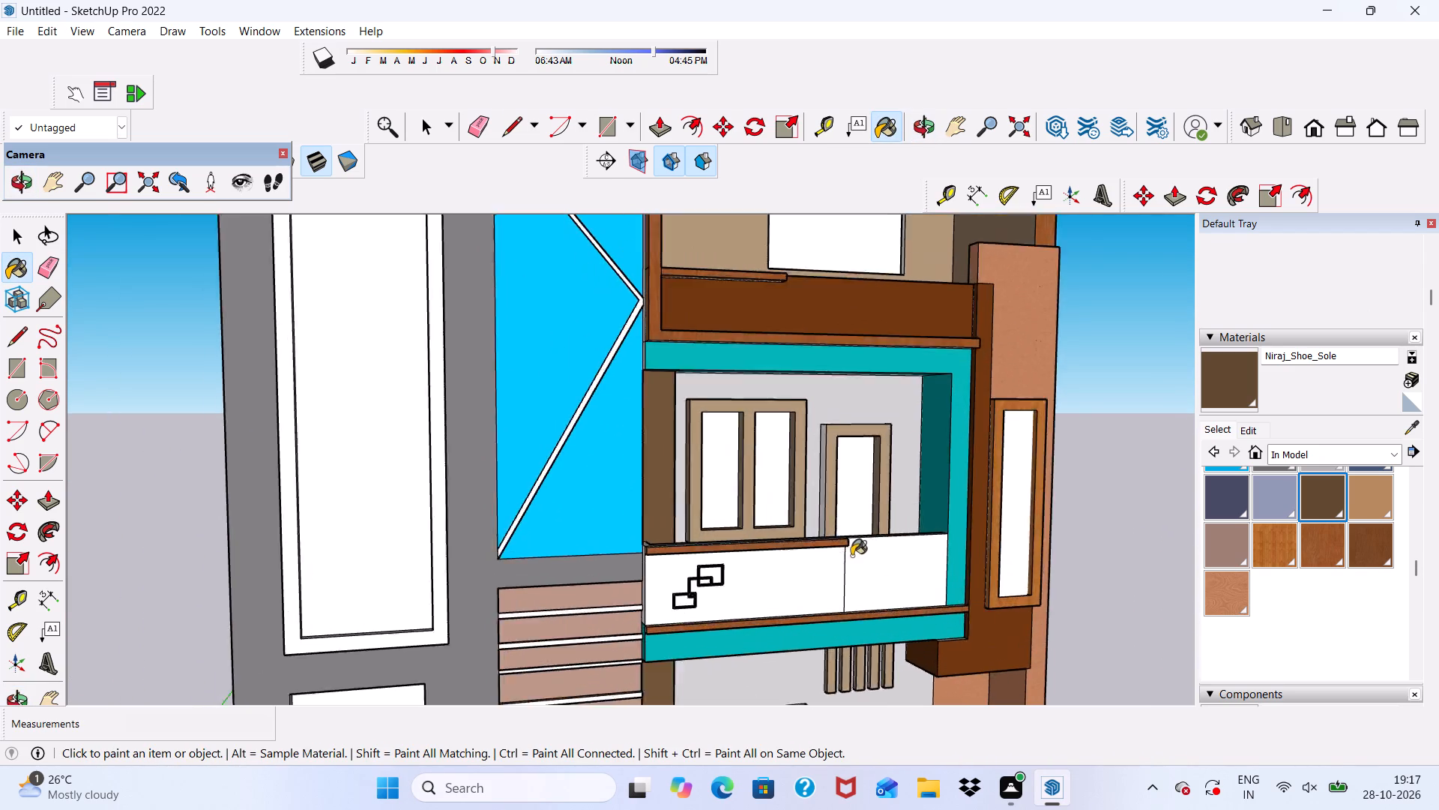
{"action": "scroll", "coordinate": [851, 556], "scroll_direction": "up", "scroll_amount": 1}
{"action": "scroll", "coordinate": [847, 549], "scroll_direction": "down", "scroll_amount": 2}
{"action": "middle_click_drag", "start_coordinate": [849, 553], "coordinate": [719, 511]}
{"action": "scroll", "coordinate": [801, 453], "scroll_direction": "up", "scroll_amount": 1}
{"action": "scroll", "coordinate": [801, 432], "scroll_direction": "down", "scroll_amount": 5}
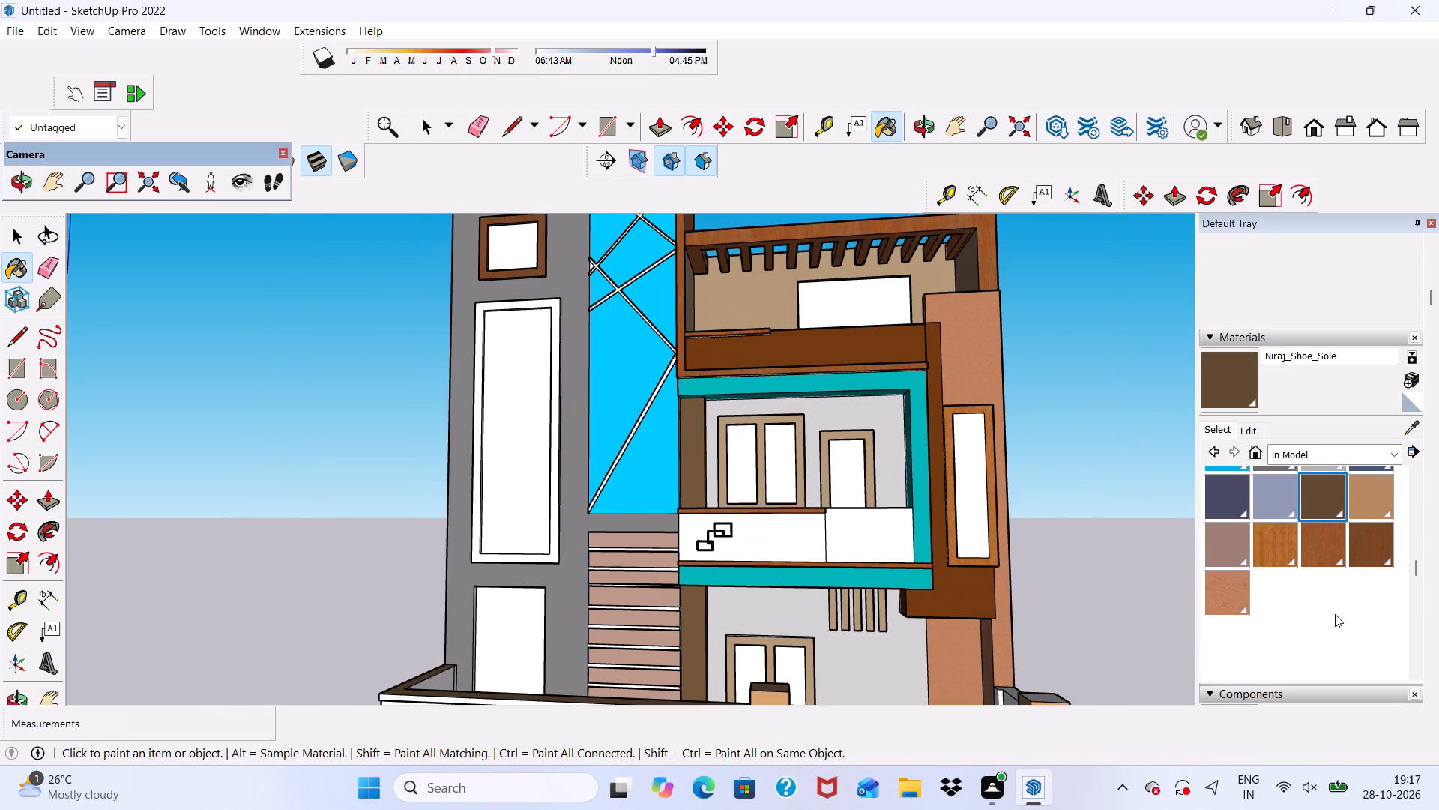
Paint the first-floor balcony parapet section bearing the square motif, including its exposed end surfaces, with Niraj_Skin.
{"action": "scroll", "coordinate": [1294, 571], "scroll_direction": "up", "scroll_amount": 2}
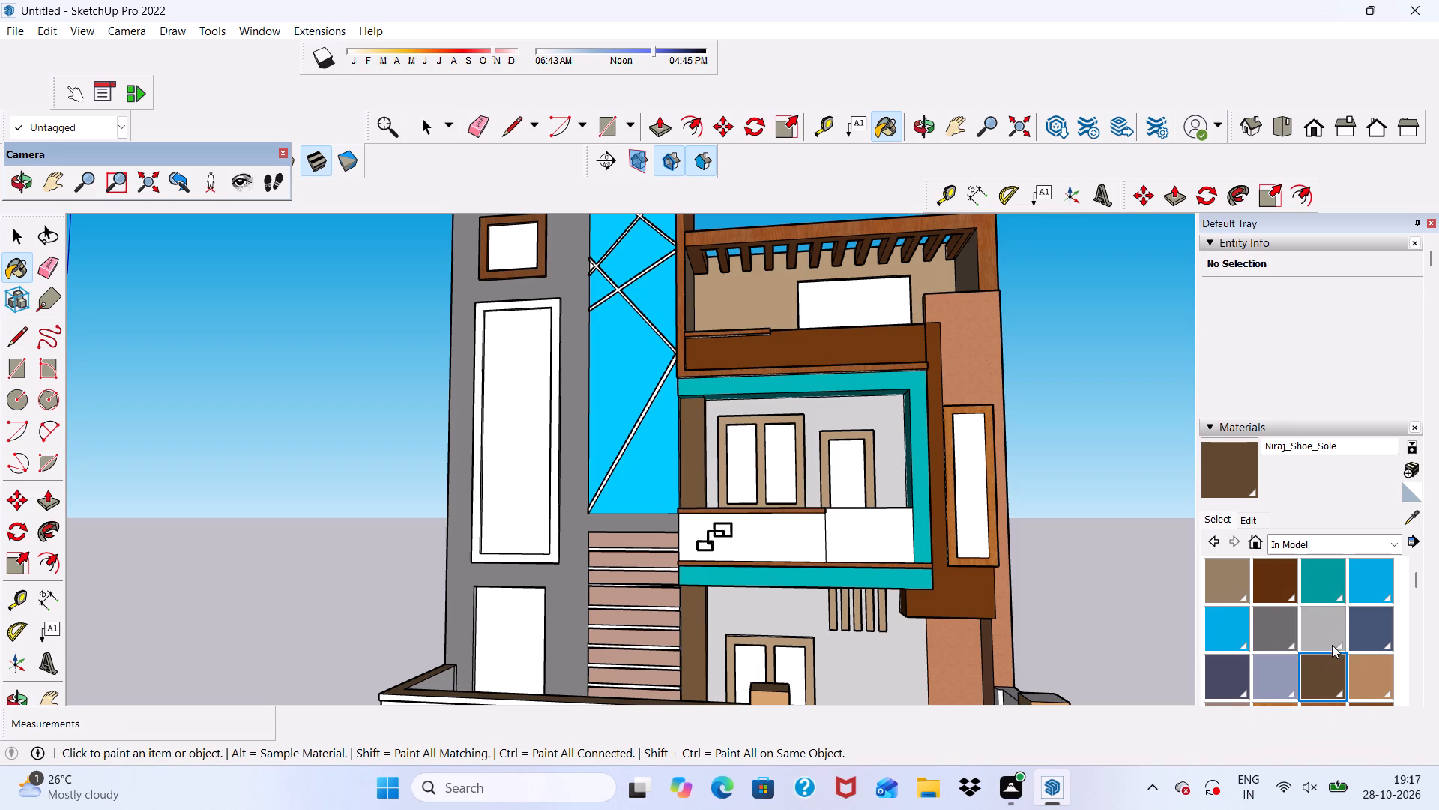
{"action": "scroll", "coordinate": [783, 556], "scroll_direction": "up", "scroll_amount": 2}
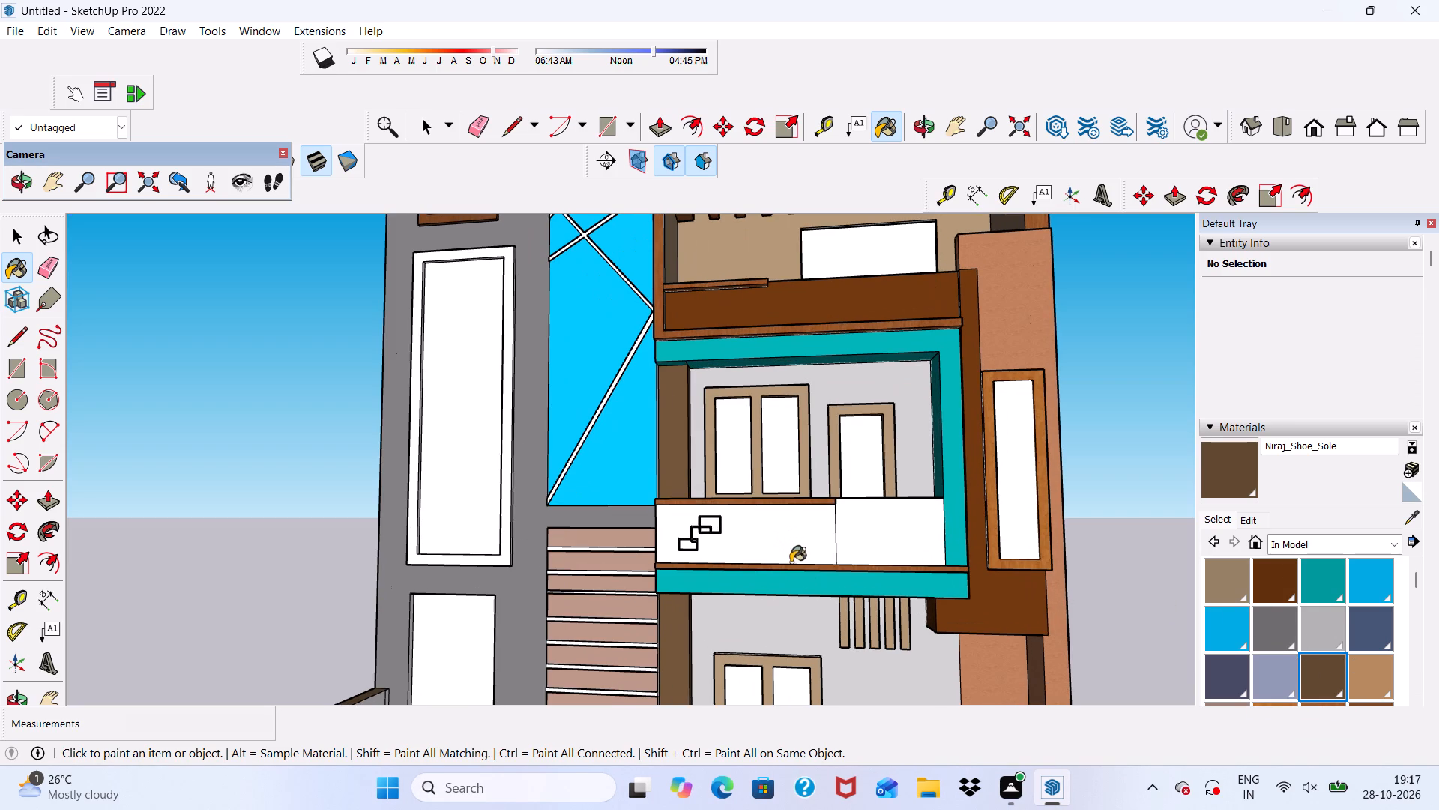
{"action": "scroll", "coordinate": [712, 578], "scroll_direction": "up", "scroll_amount": 7}
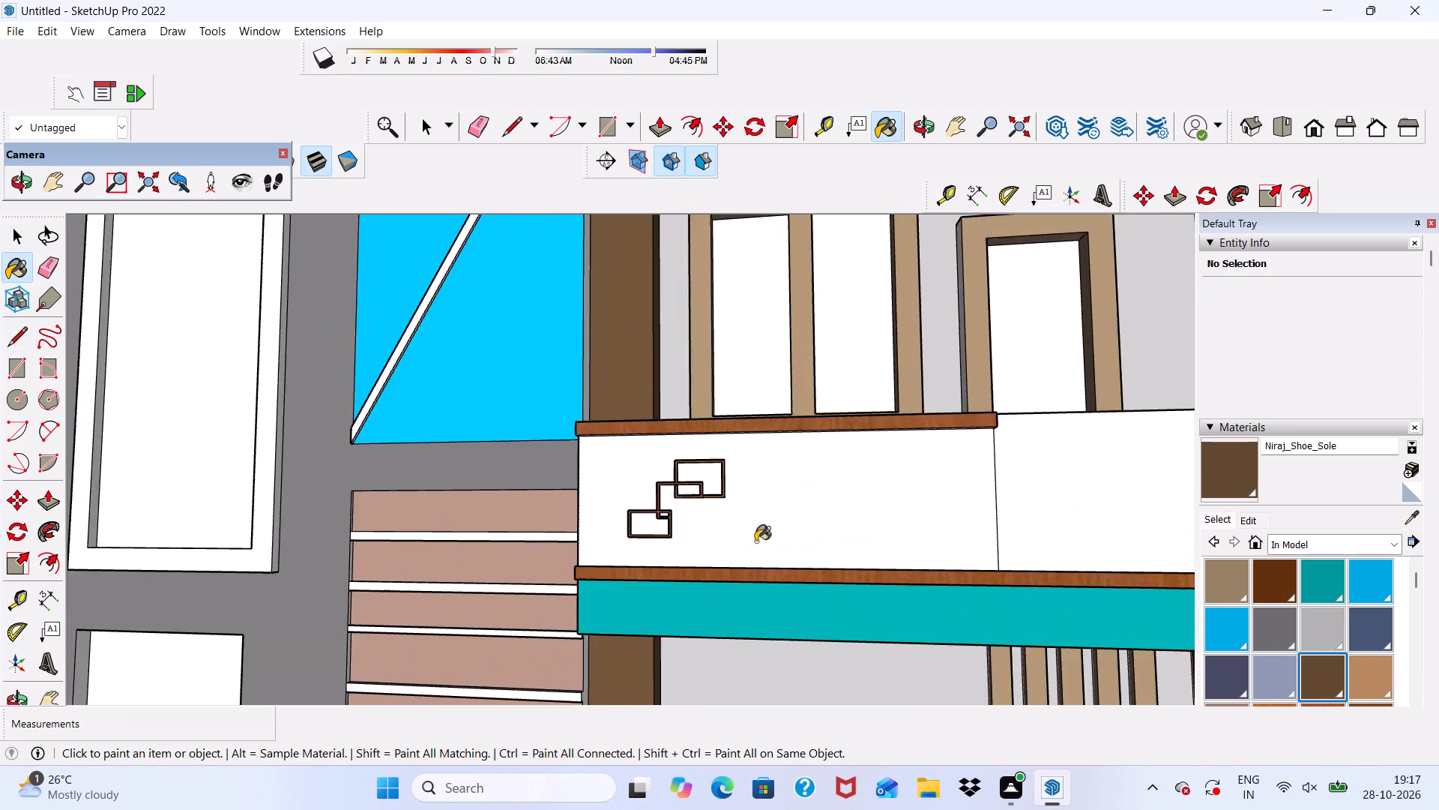
{"action": "scroll", "coordinate": [755, 541], "scroll_direction": "up", "scroll_amount": 3}
{"action": "middle_click_drag", "start_coordinate": [788, 575], "coordinate": [969, 655]}
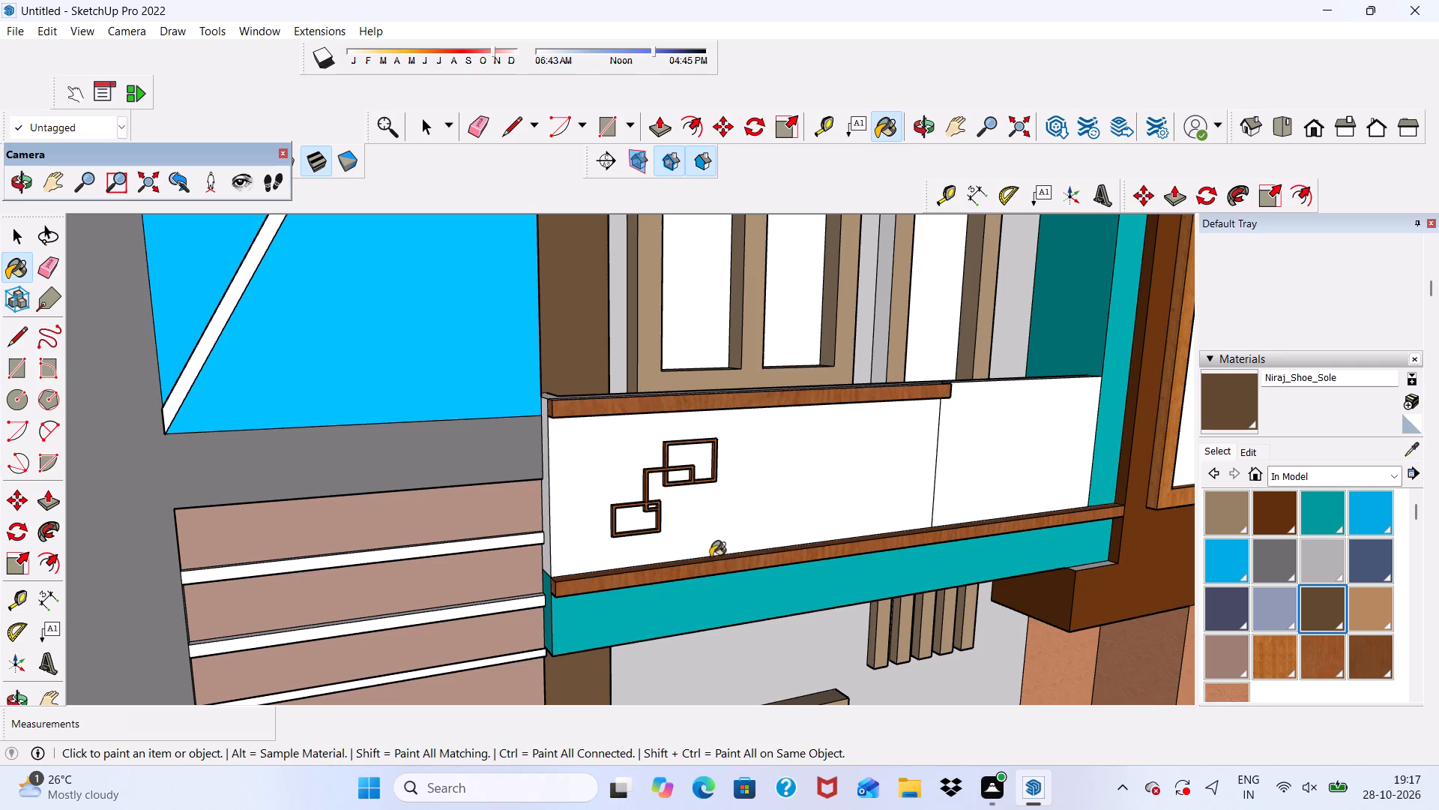
{"action": "left_click", "coordinate": [1234, 658]}
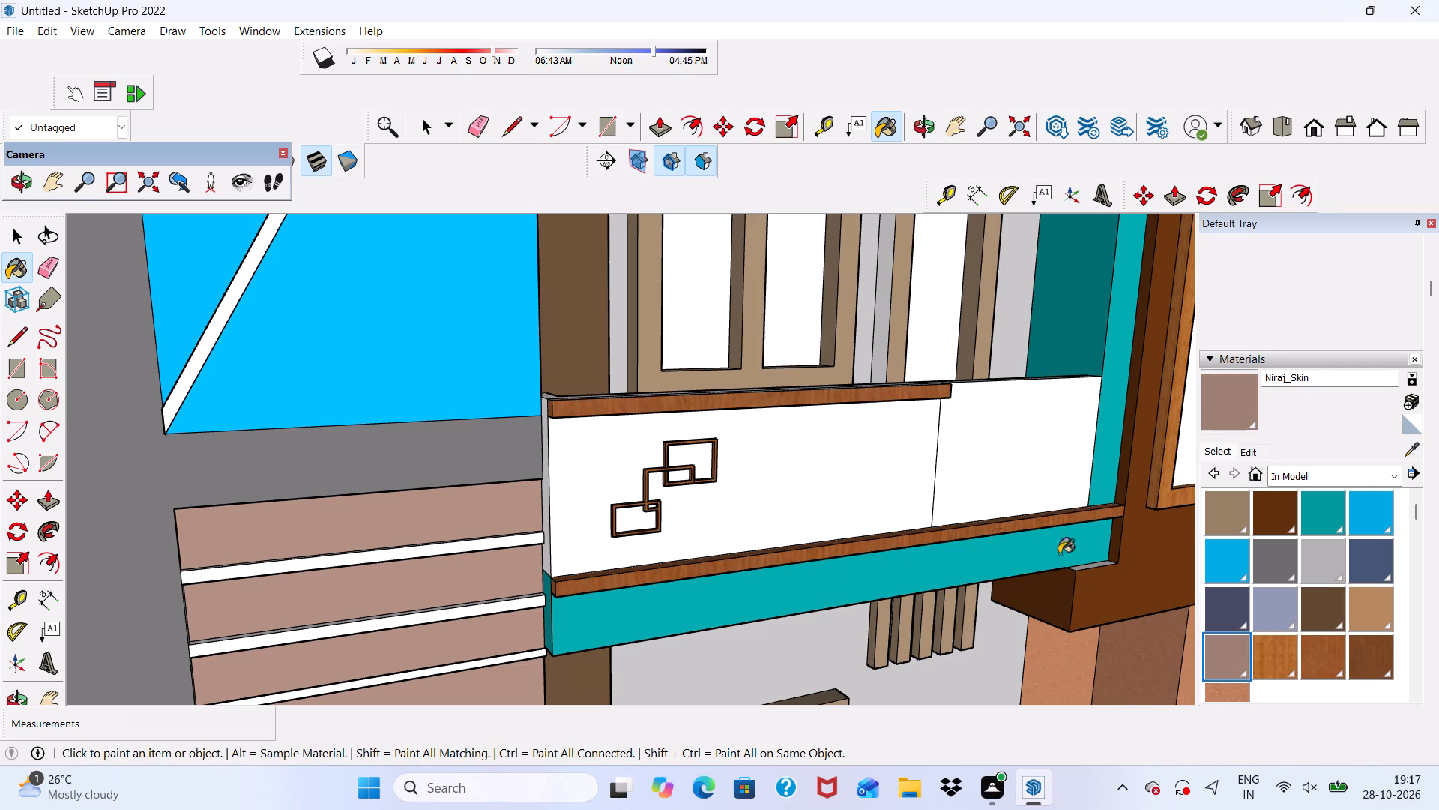
{"action": "left_click", "coordinate": [830, 499]}
{"action": "scroll", "coordinate": [830, 499], "scroll_direction": "down", "scroll_amount": 3}
{"action": "middle_click_drag", "start_coordinate": [854, 506], "coordinate": [1038, 527]}
{"action": "scroll", "coordinate": [740, 445], "scroll_direction": "up", "scroll_amount": 4}
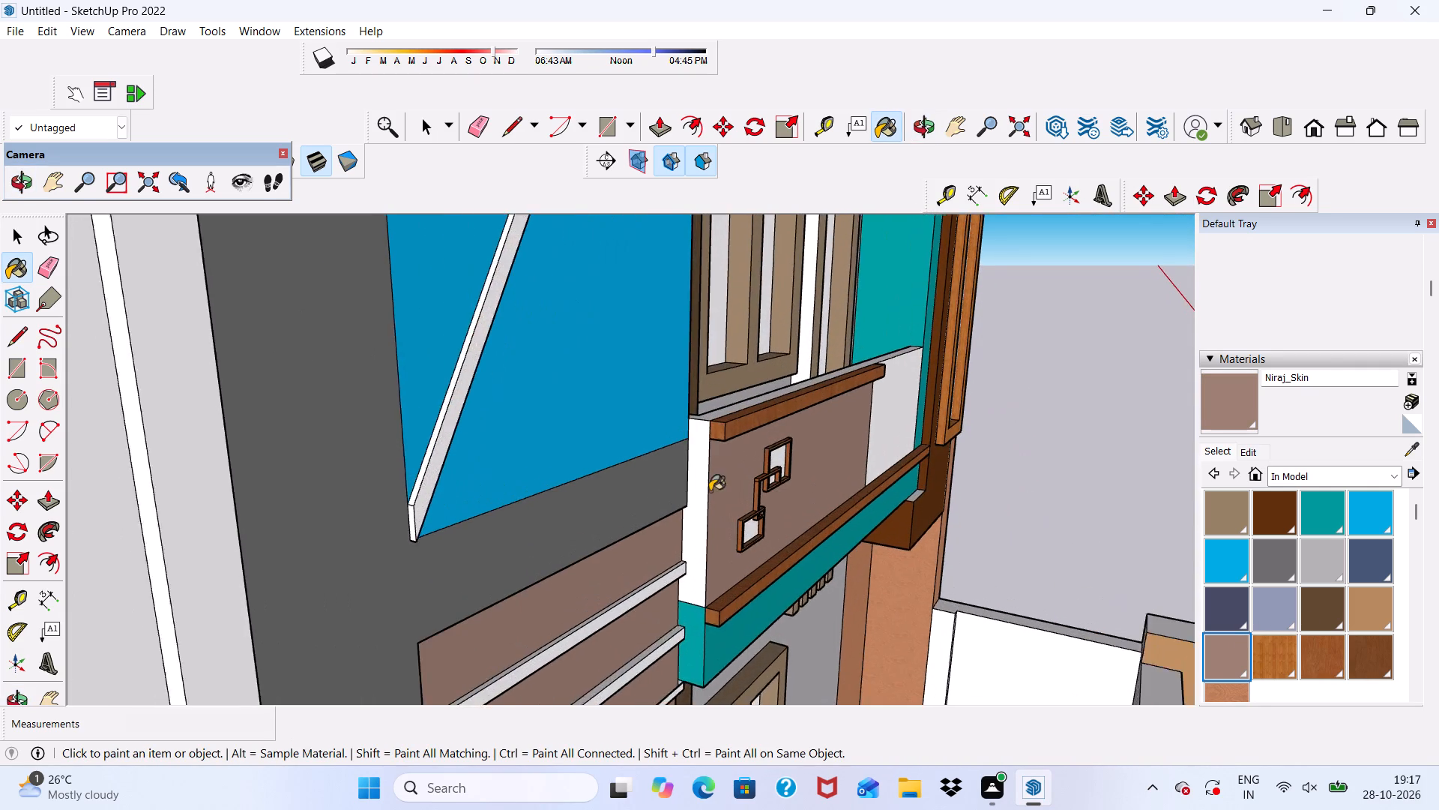
{"action": "scroll", "coordinate": [710, 491], "scroll_direction": "up", "scroll_amount": 2}
{"action": "left_click", "coordinate": [690, 475]}
{"action": "scroll", "coordinate": [719, 400], "scroll_direction": "up", "scroll_amount": 4}
{"action": "left_click", "coordinate": [720, 391]}
{"action": "scroll", "coordinate": [727, 423], "scroll_direction": "down", "scroll_amount": 4}
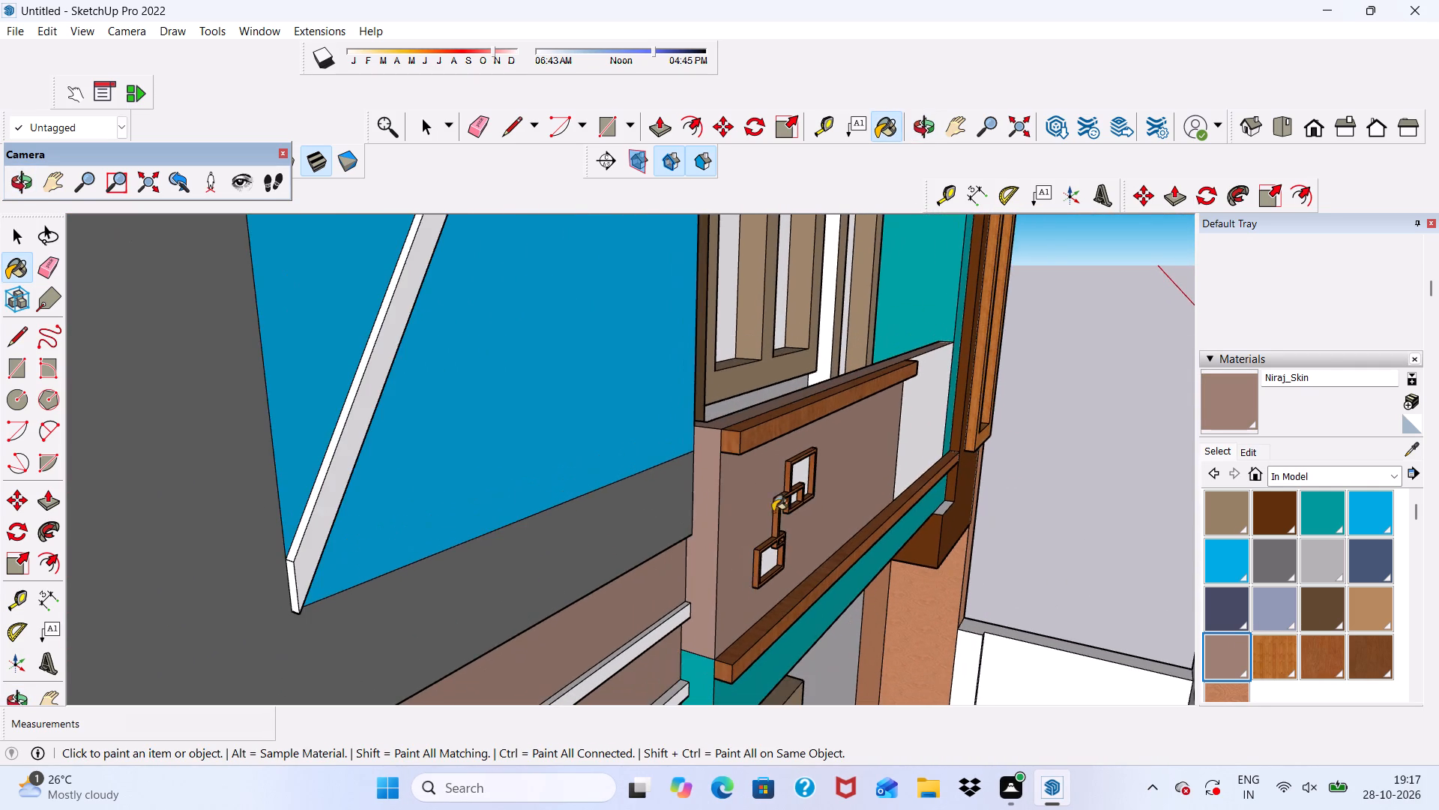
Examine the balcony parapet, the overall front facade and the compound wall with its gate.
{"action": "middle_click_drag", "start_coordinate": [528, 475], "coordinate": [336, 470]}
{"action": "scroll", "coordinate": [313, 452], "scroll_direction": "up", "scroll_amount": 1}
{"action": "scroll", "coordinate": [313, 452], "scroll_direction": "down", "scroll_amount": 8}
{"action": "middle_click_drag", "start_coordinate": [668, 515], "coordinate": [413, 477]}
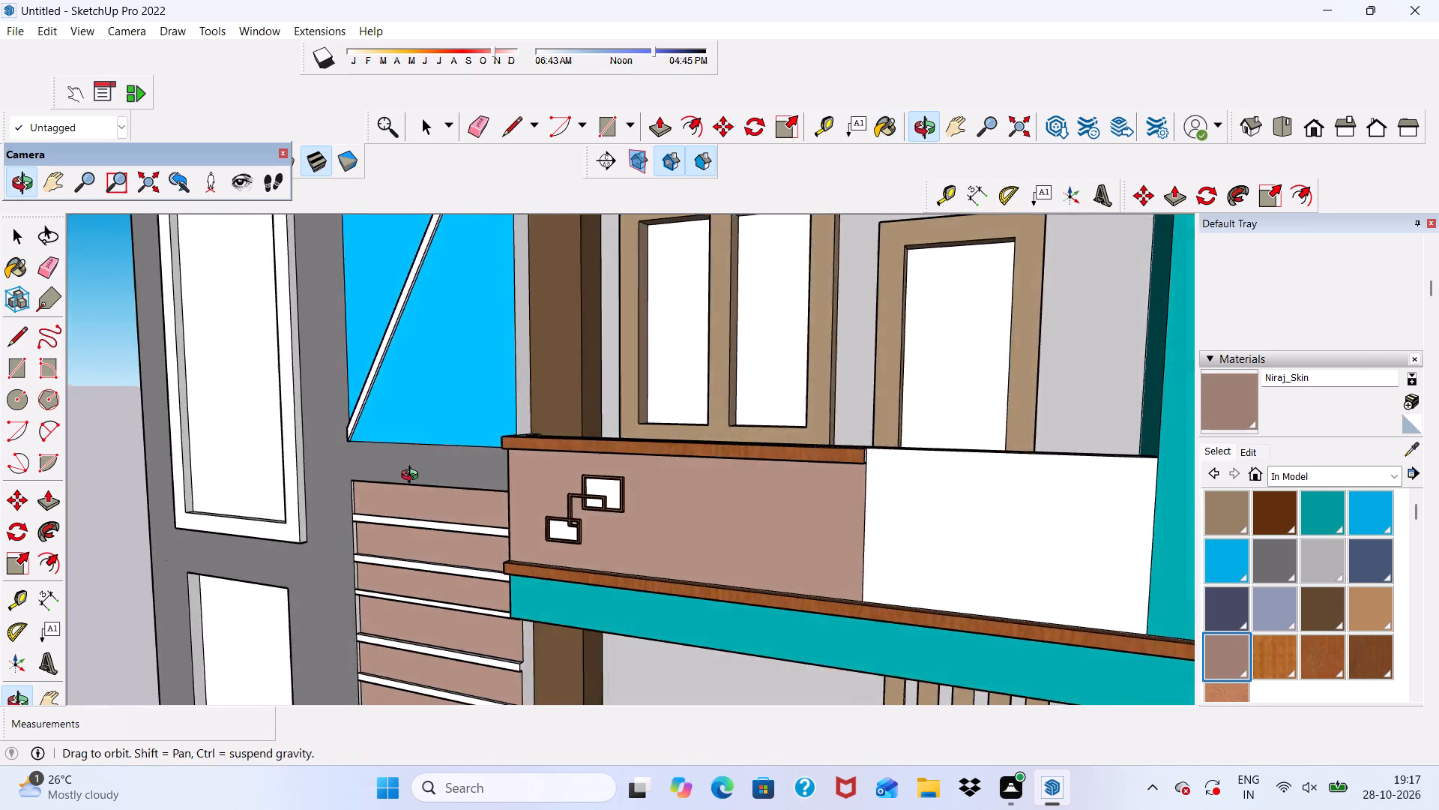
{"action": "middle_click_drag", "start_coordinate": [413, 477], "coordinate": [549, 425]}
{"action": "scroll", "coordinate": [618, 515], "scroll_direction": "up", "scroll_amount": 4}
{"action": "scroll", "coordinate": [741, 454], "scroll_direction": "up", "scroll_amount": 2}
{"action": "scroll", "coordinate": [657, 442], "scroll_direction": "down", "scroll_amount": 10}
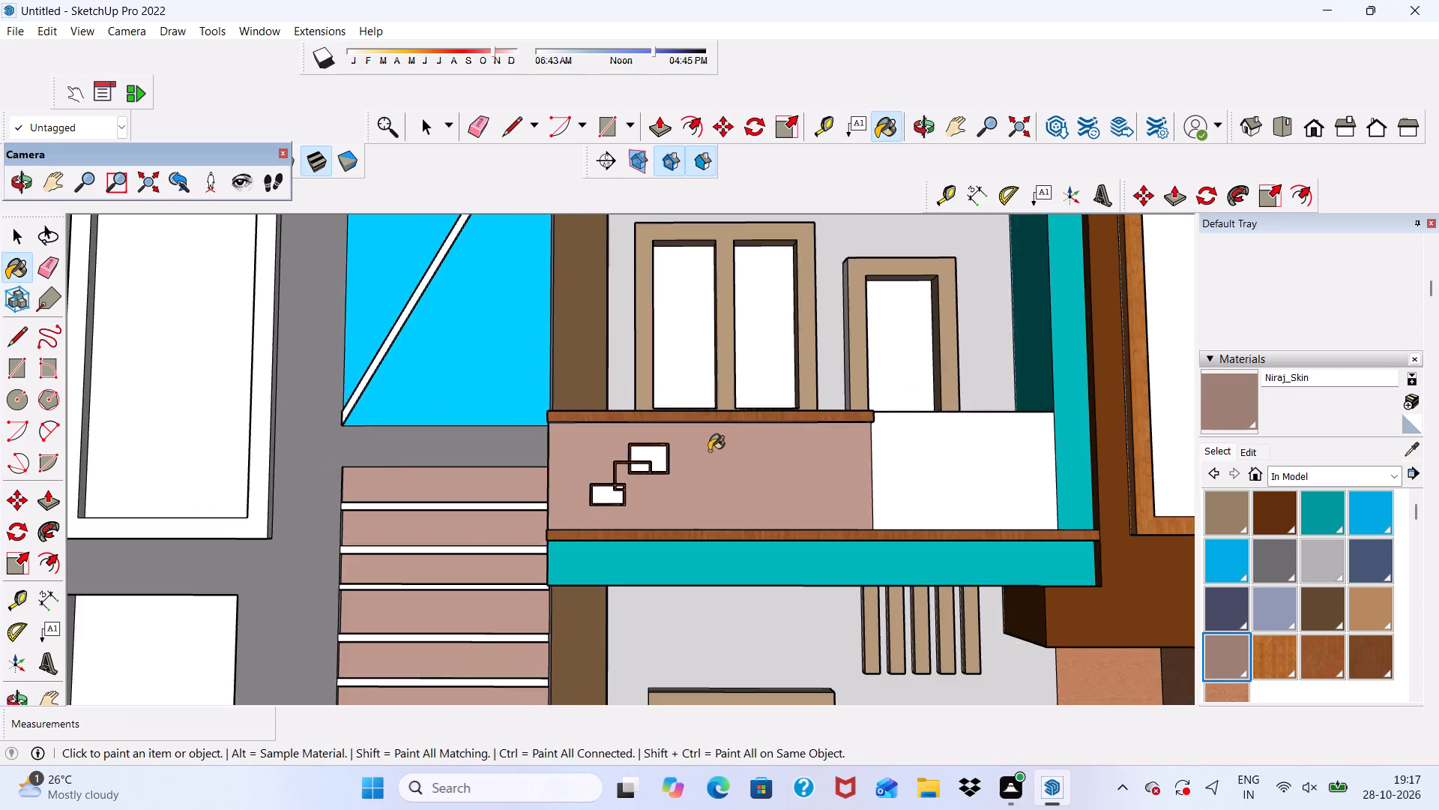
{"action": "scroll", "coordinate": [709, 451], "scroll_direction": "down", "scroll_amount": 11}
{"action": "middle_click_drag", "start_coordinate": [809, 693], "coordinate": [826, 745]}
{"action": "scroll", "coordinate": [753, 512], "scroll_direction": "down", "scroll_amount": 4}
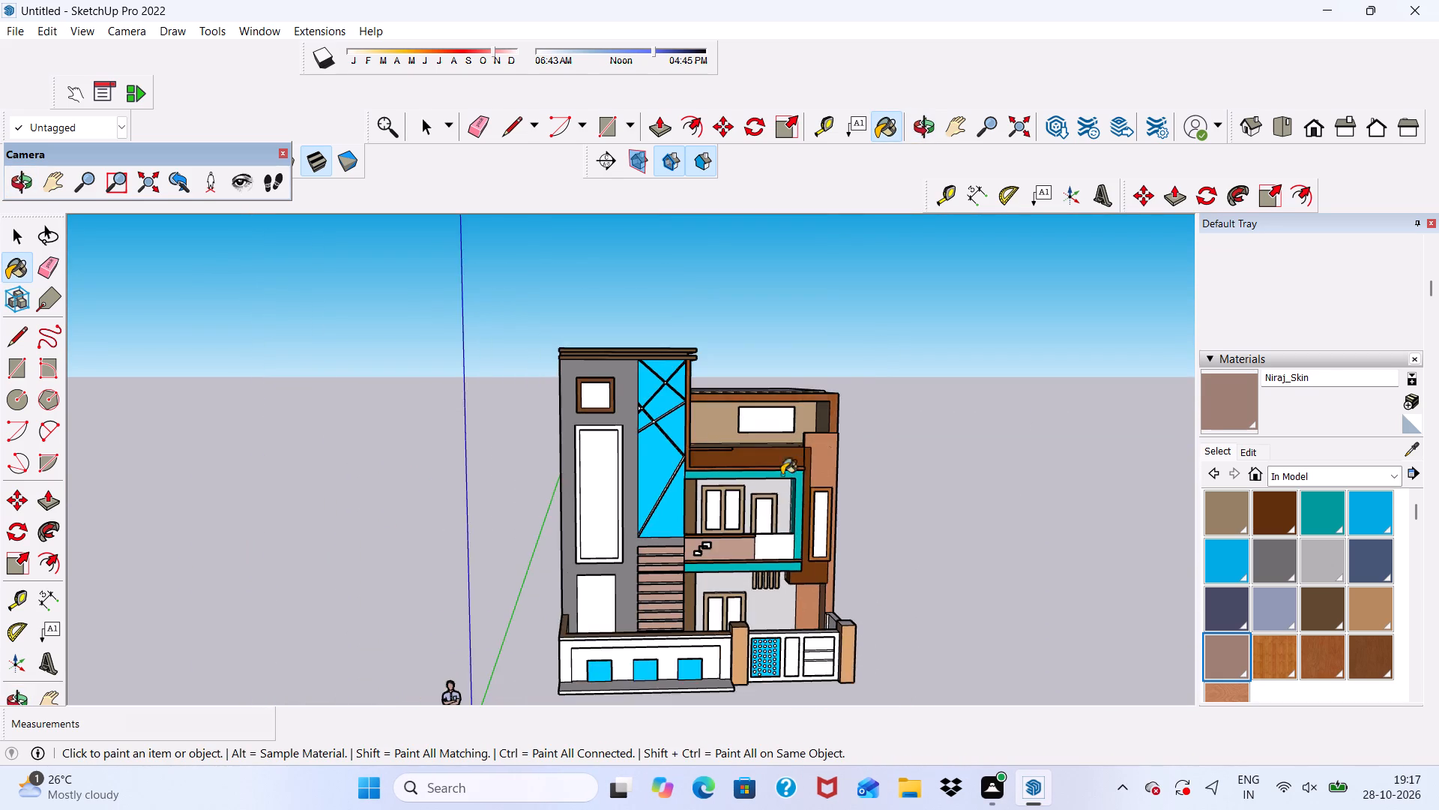
{"action": "scroll", "coordinate": [776, 487], "scroll_direction": "down", "scroll_amount": 4}
{"action": "scroll", "coordinate": [785, 639], "scroll_direction": "up", "scroll_amount": 9}
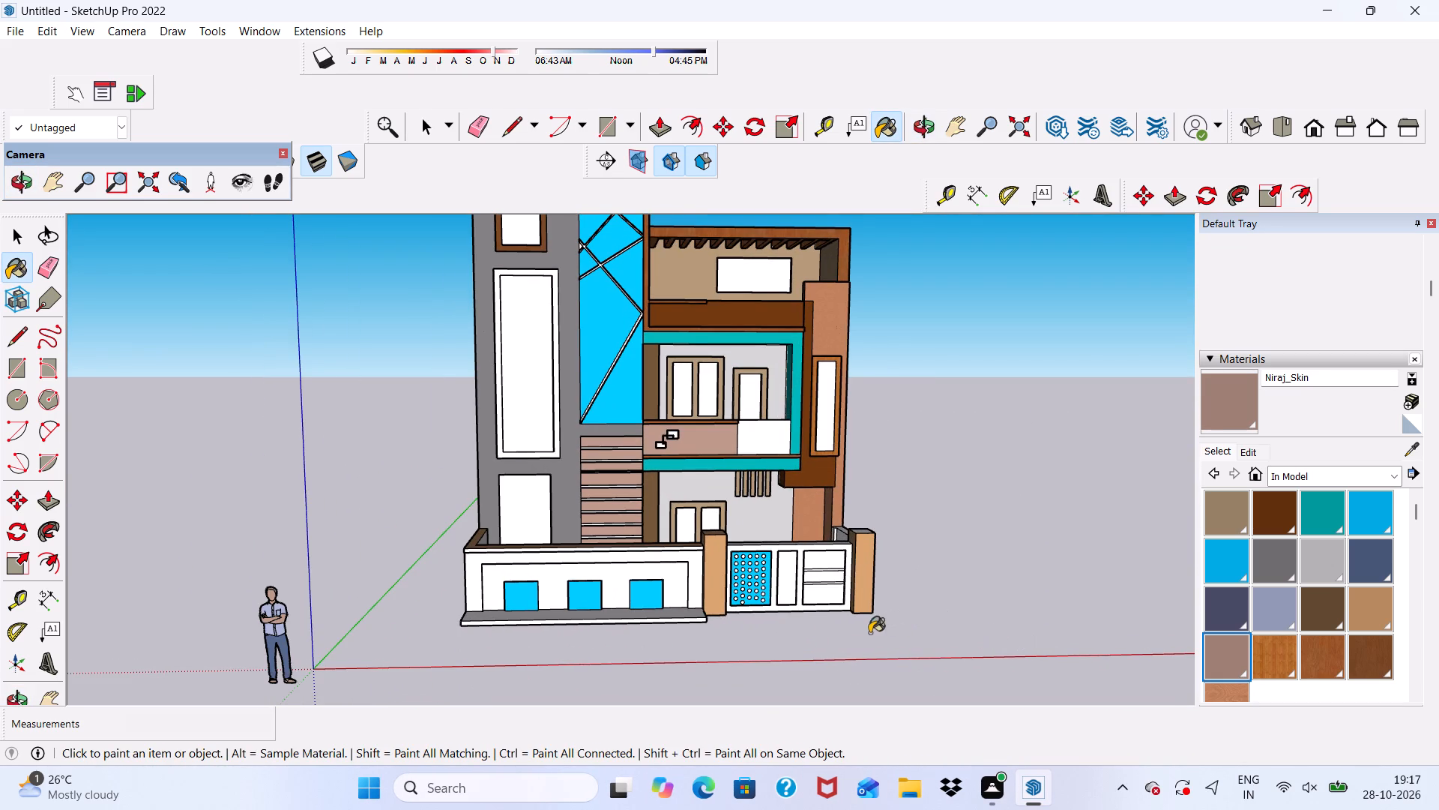
{"action": "scroll", "coordinate": [721, 640], "scroll_direction": "up", "scroll_amount": 3}
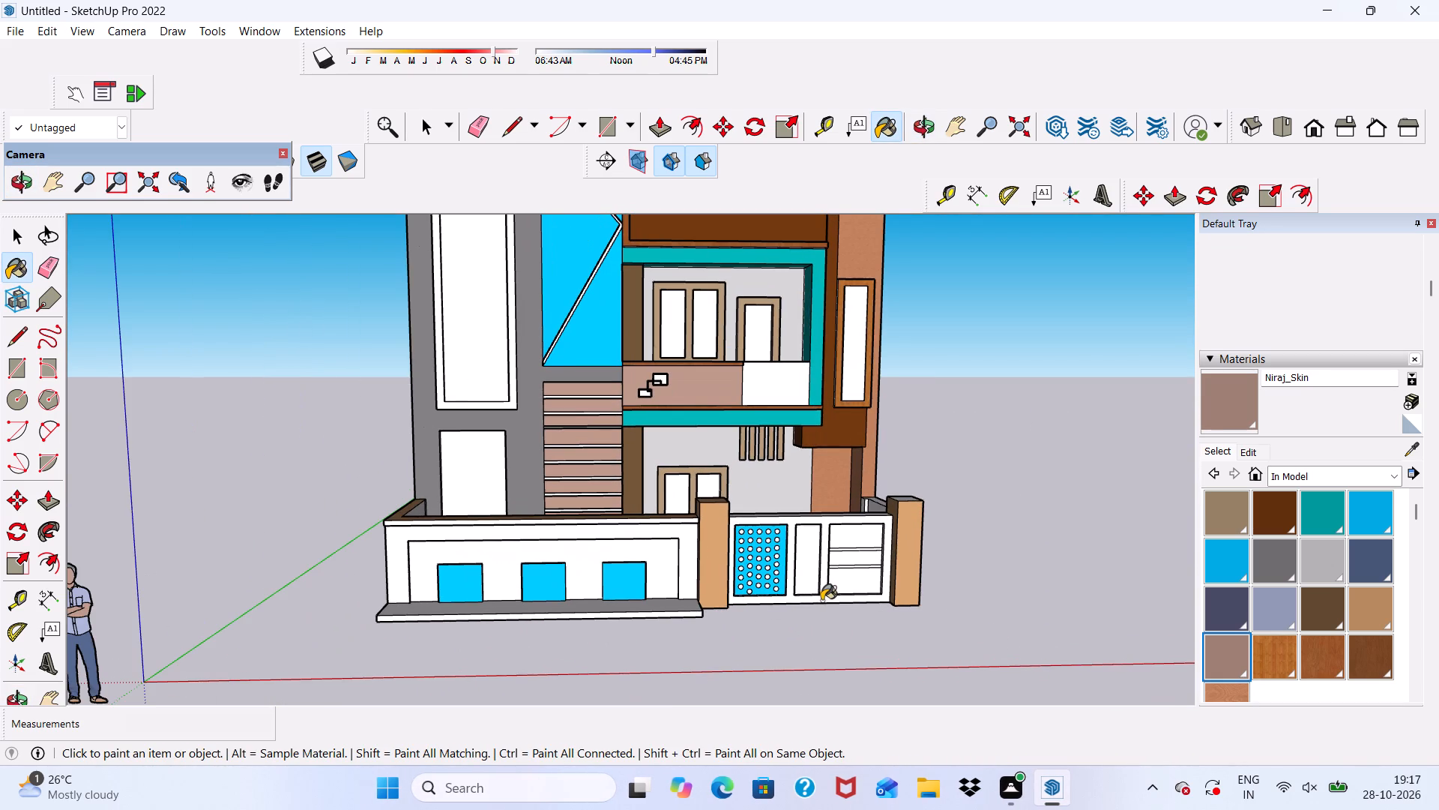
Push the gate's narrow middle panel back 9" with Push/Pull to open it up.
{"action": "key", "text": "space"}
{"action": "scroll", "coordinate": [806, 572], "scroll_direction": "up", "scroll_amount": 13}
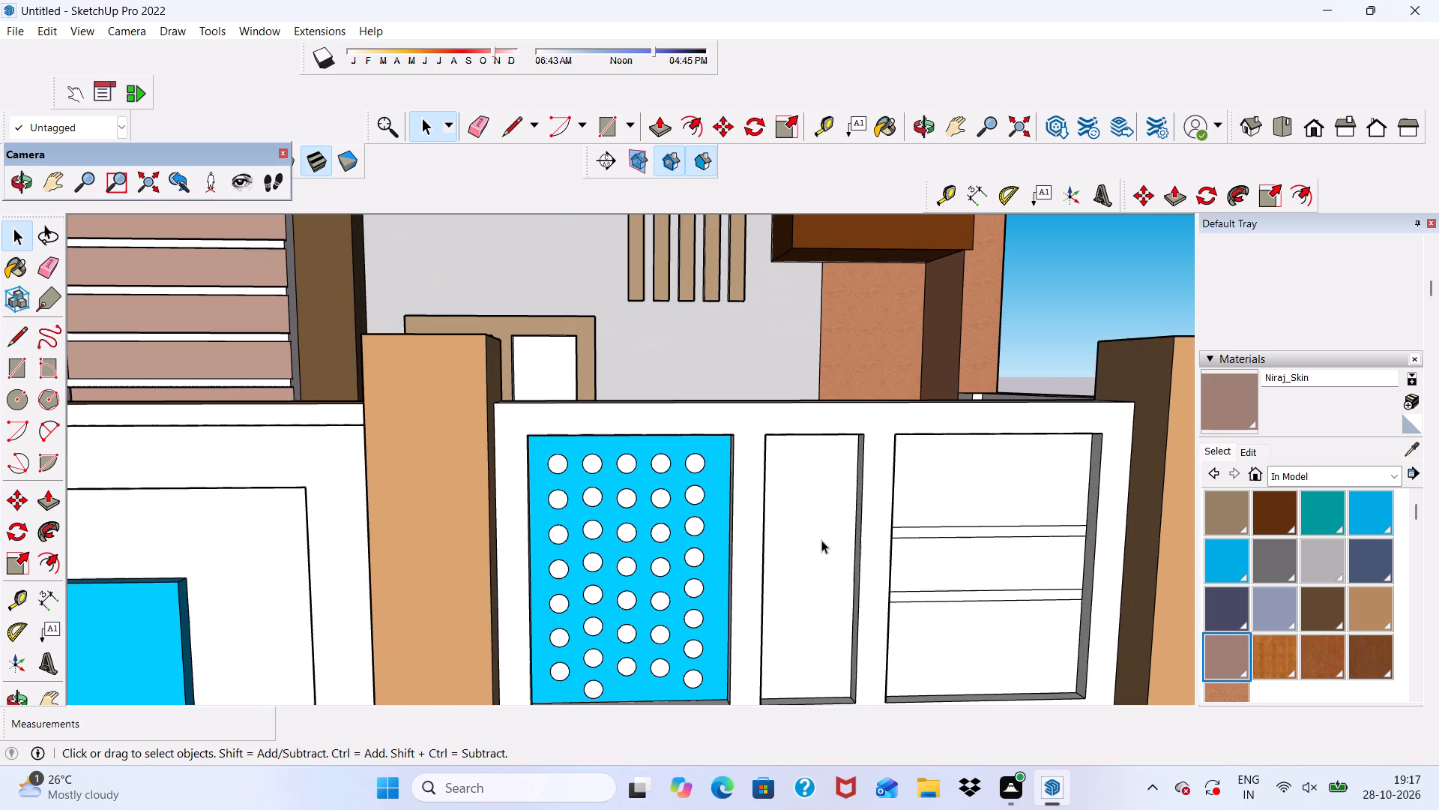
{"action": "left_click", "coordinate": [821, 540]}
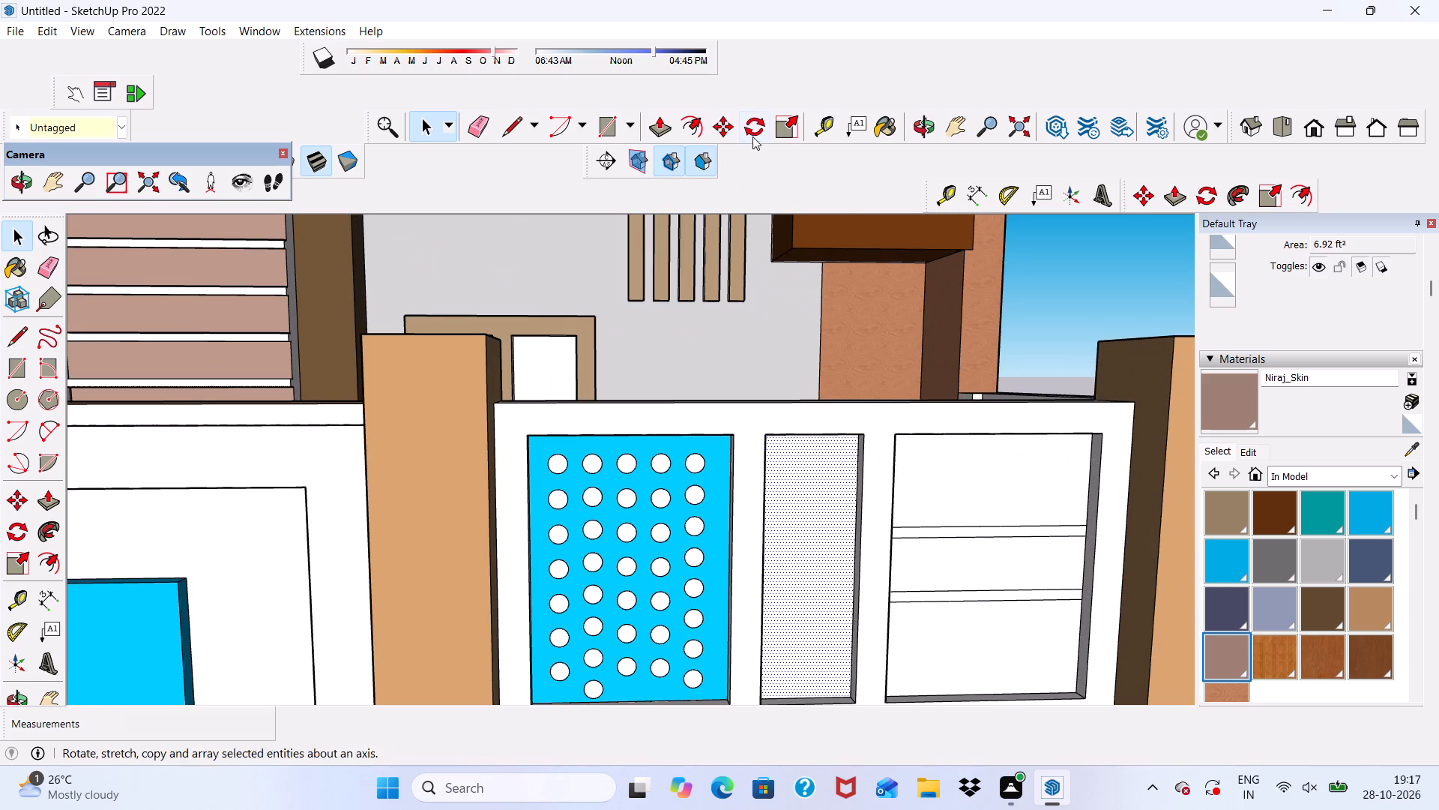
{"action": "left_click", "coordinate": [656, 127]}
{"action": "scroll", "coordinate": [898, 340], "scroll_direction": "down", "scroll_amount": 1}
{"action": "middle_click_drag", "start_coordinate": [902, 348], "coordinate": [820, 502]}
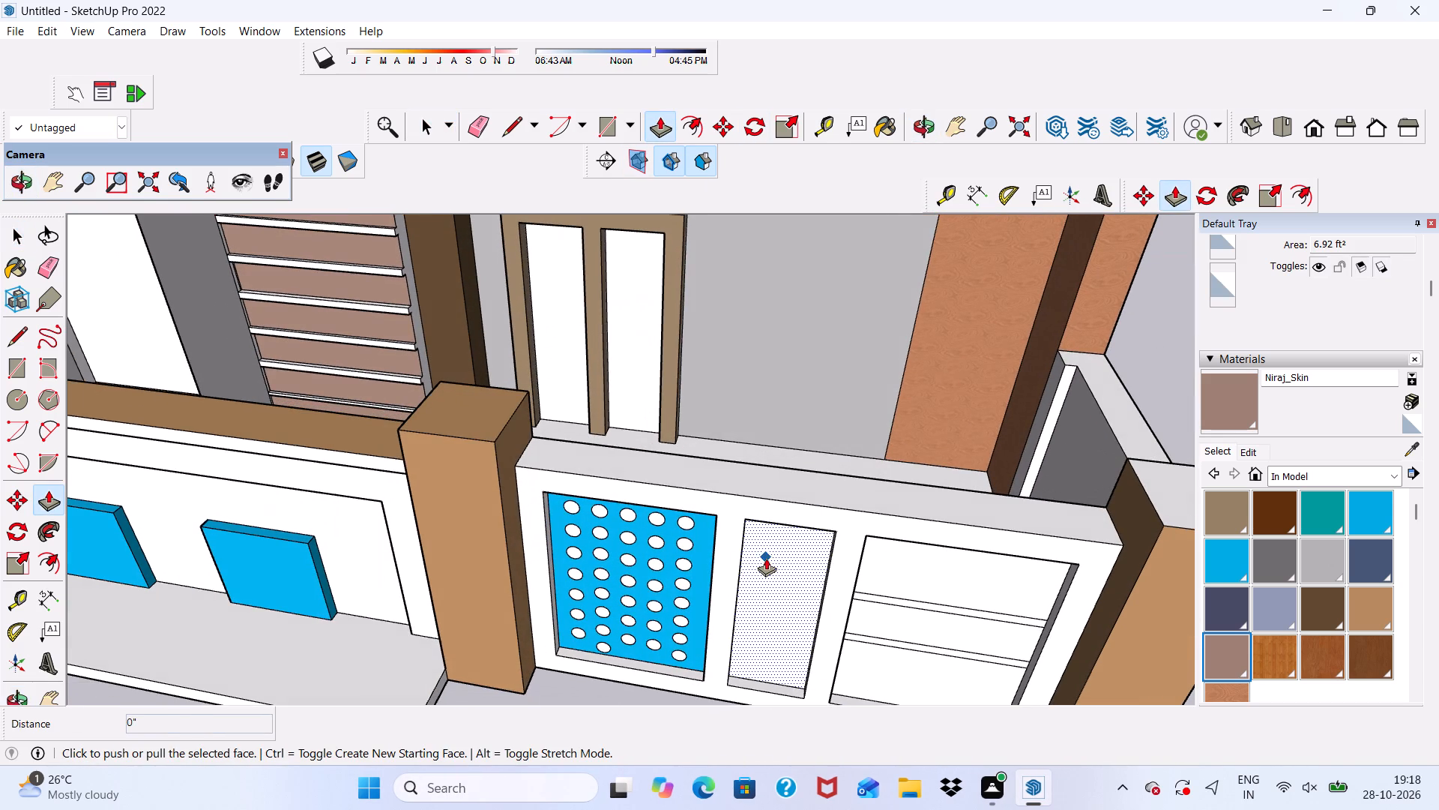
{"action": "left_click_drag", "start_coordinate": [779, 556], "coordinate": [804, 466]}
{"action": "middle_click_drag", "start_coordinate": [740, 601], "coordinate": [745, 485]}
{"action": "scroll", "coordinate": [745, 456], "scroll_direction": "up", "scroll_amount": 1}
{"action": "scroll", "coordinate": [745, 440], "scroll_direction": "down", "scroll_amount": 4}
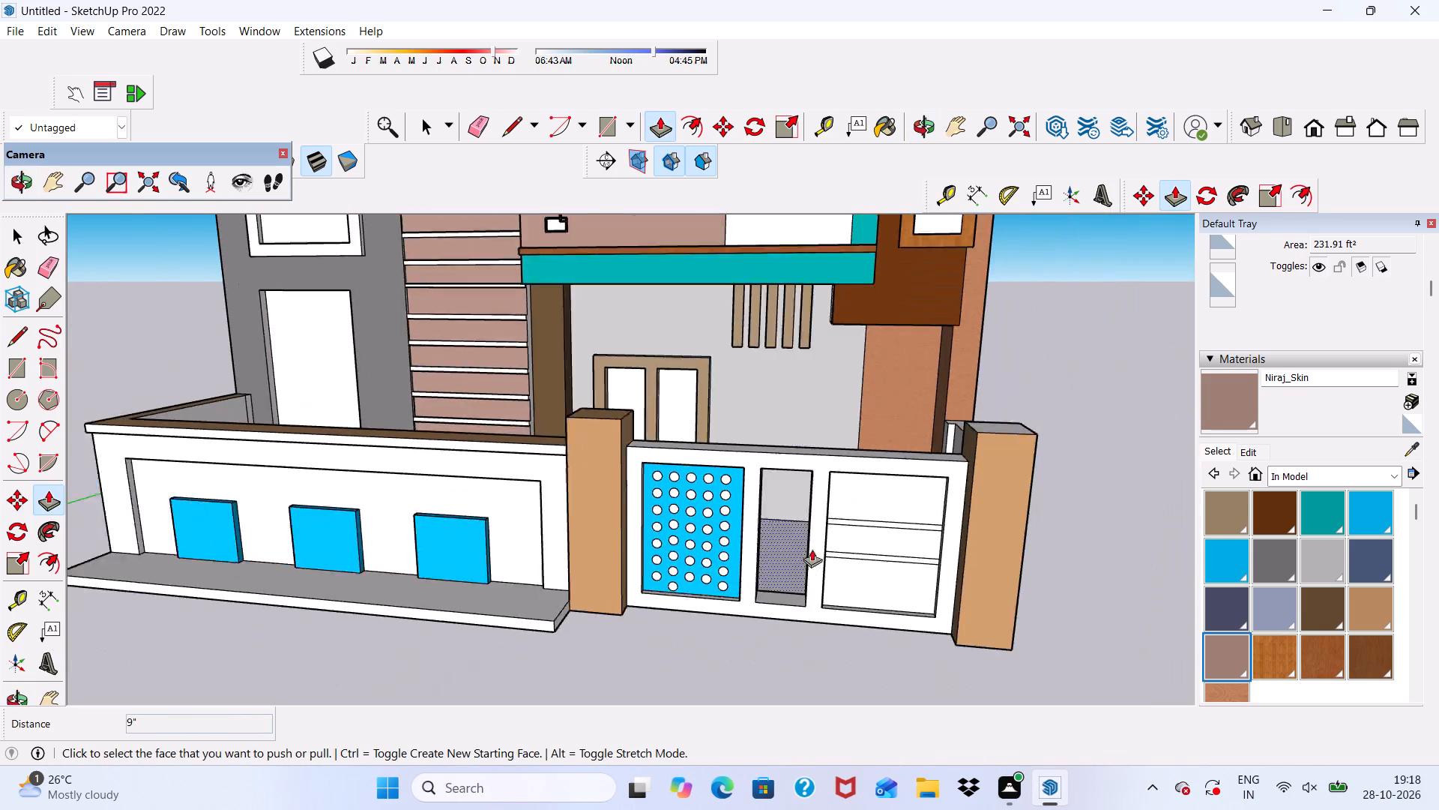
{"action": "scroll", "coordinate": [812, 549], "scroll_direction": "down", "scroll_amount": 7}
{"action": "key", "text": "space"}
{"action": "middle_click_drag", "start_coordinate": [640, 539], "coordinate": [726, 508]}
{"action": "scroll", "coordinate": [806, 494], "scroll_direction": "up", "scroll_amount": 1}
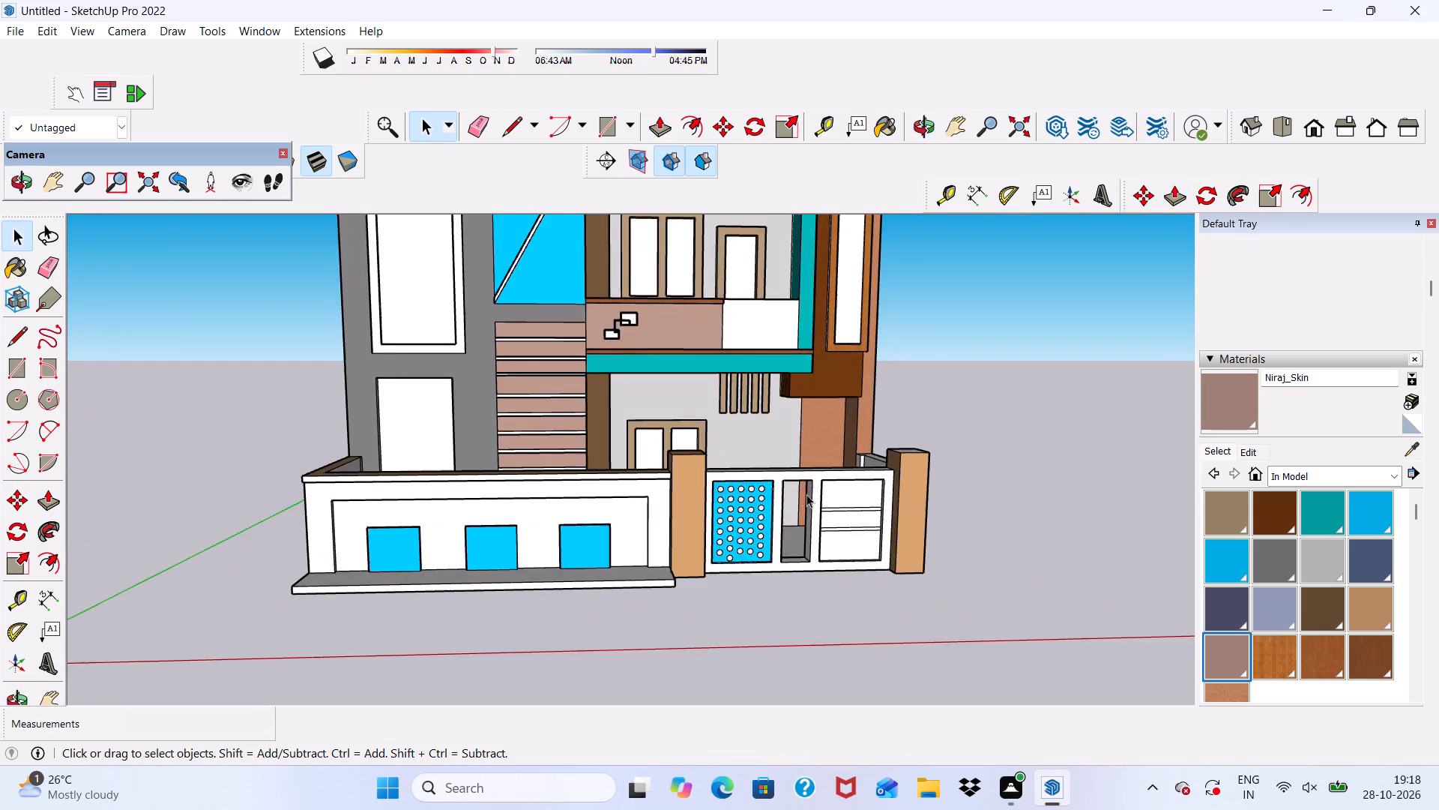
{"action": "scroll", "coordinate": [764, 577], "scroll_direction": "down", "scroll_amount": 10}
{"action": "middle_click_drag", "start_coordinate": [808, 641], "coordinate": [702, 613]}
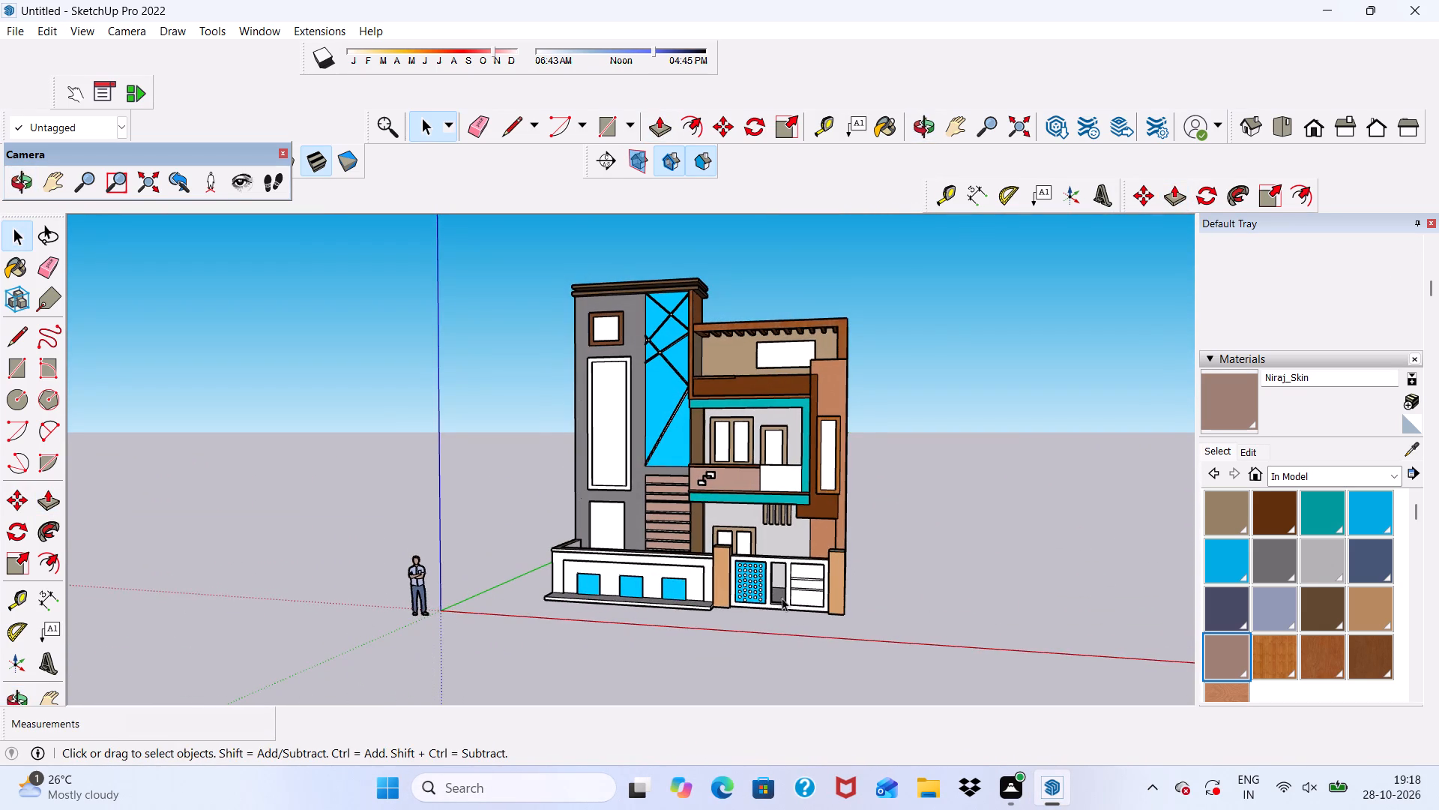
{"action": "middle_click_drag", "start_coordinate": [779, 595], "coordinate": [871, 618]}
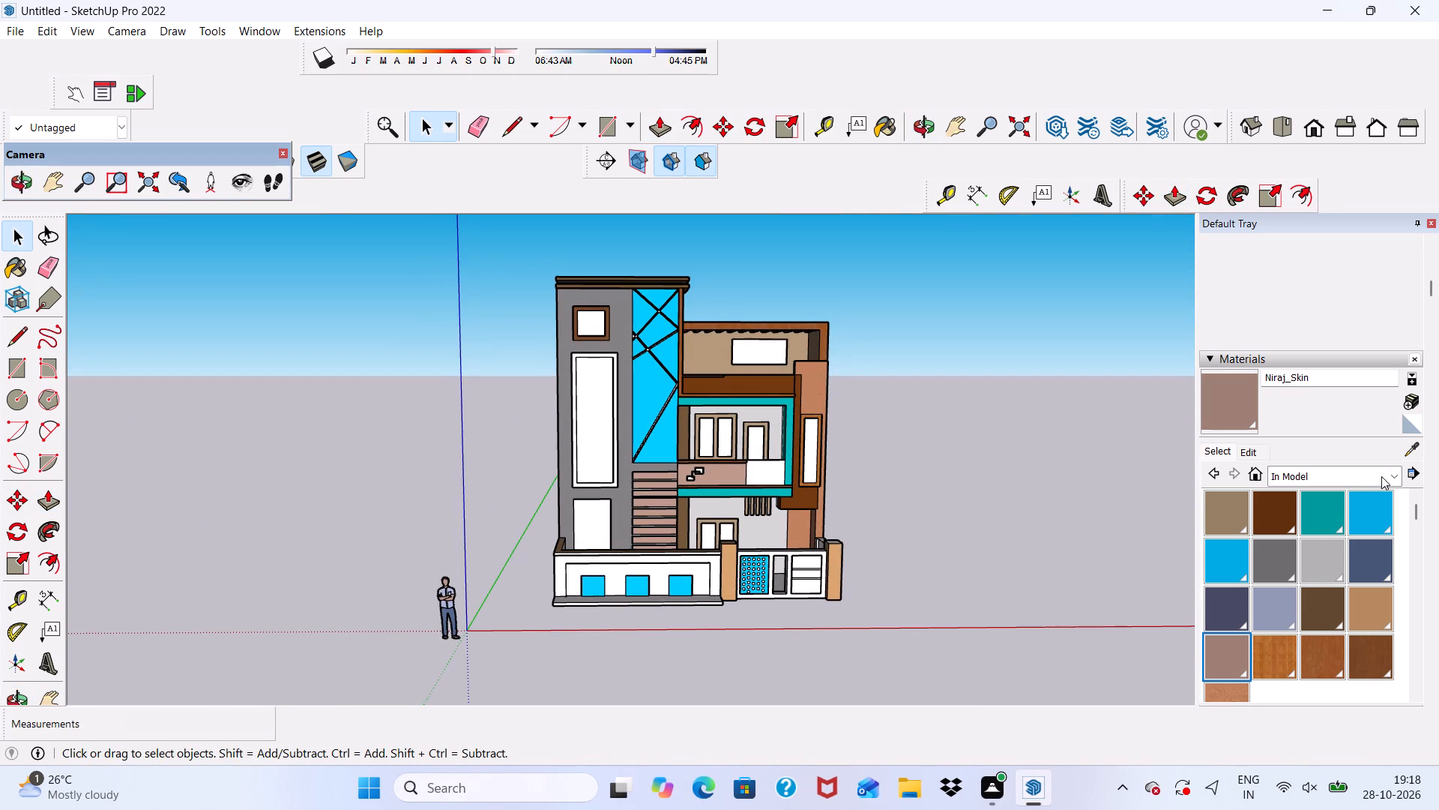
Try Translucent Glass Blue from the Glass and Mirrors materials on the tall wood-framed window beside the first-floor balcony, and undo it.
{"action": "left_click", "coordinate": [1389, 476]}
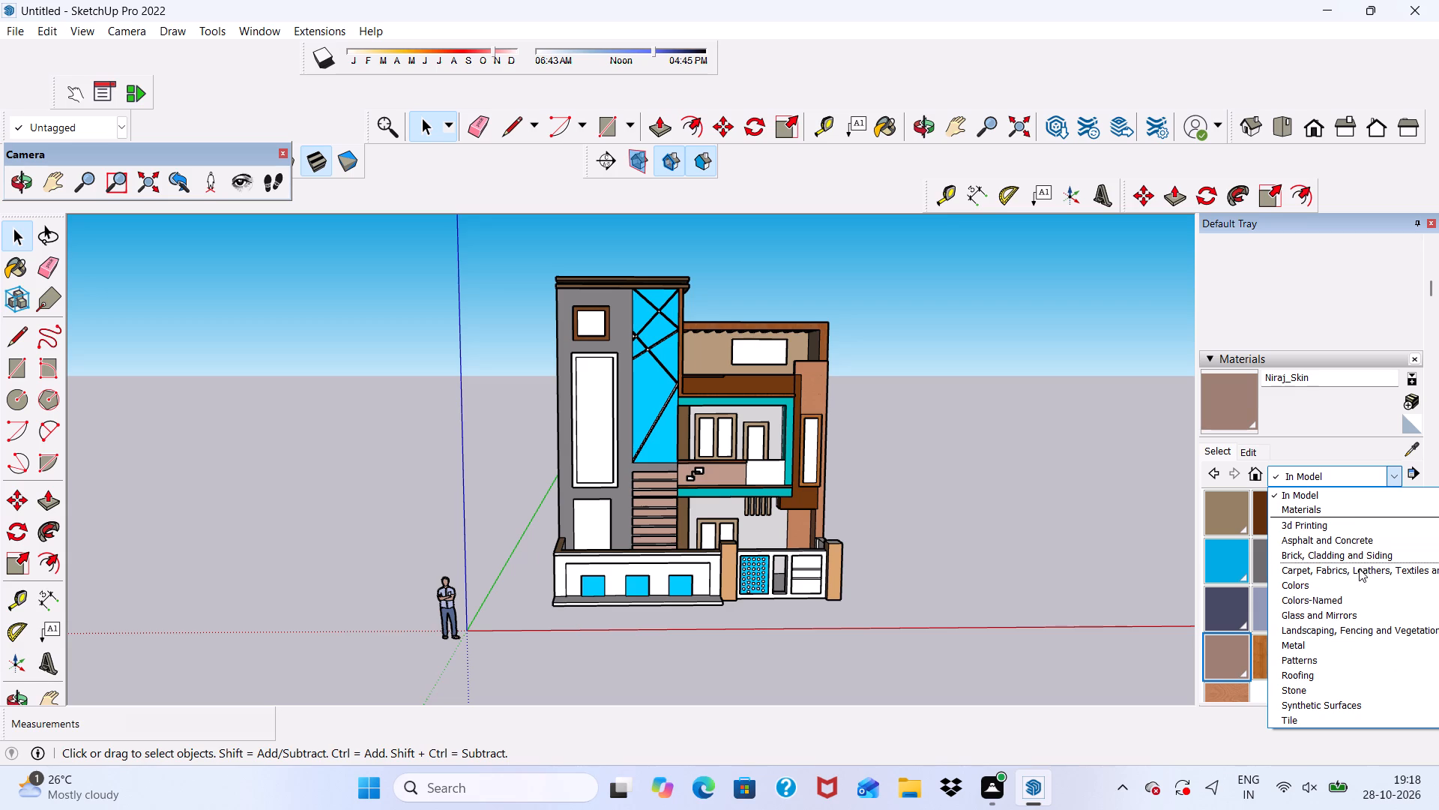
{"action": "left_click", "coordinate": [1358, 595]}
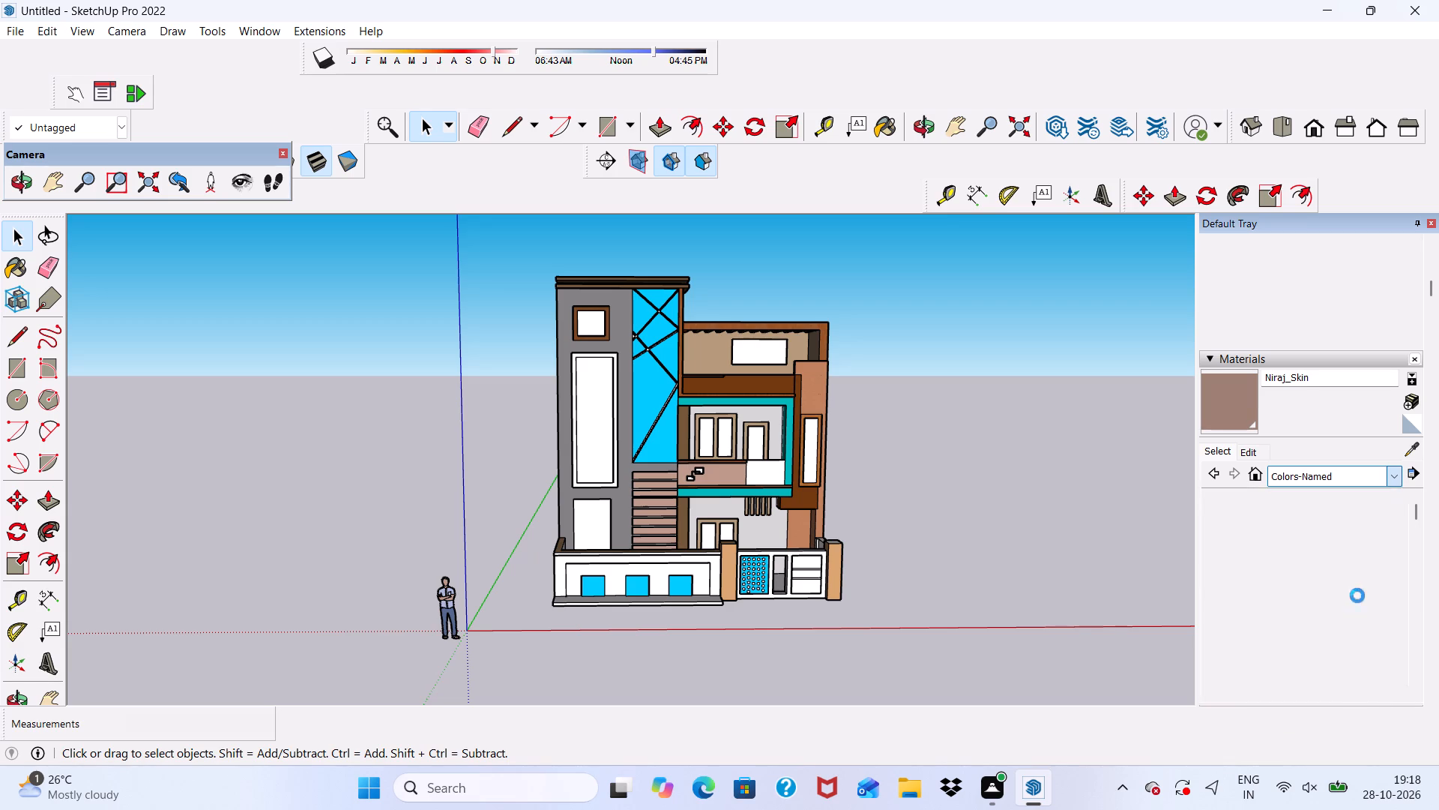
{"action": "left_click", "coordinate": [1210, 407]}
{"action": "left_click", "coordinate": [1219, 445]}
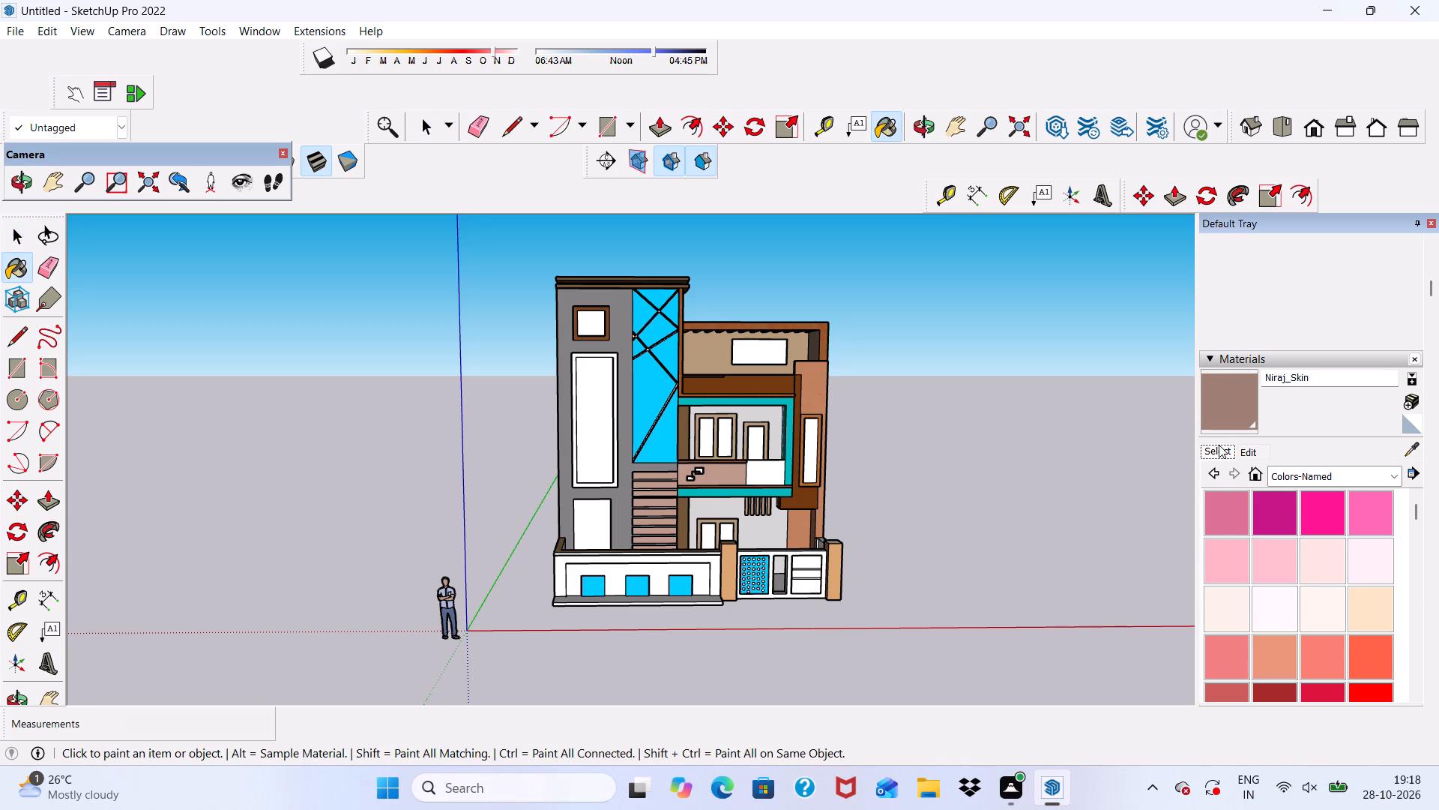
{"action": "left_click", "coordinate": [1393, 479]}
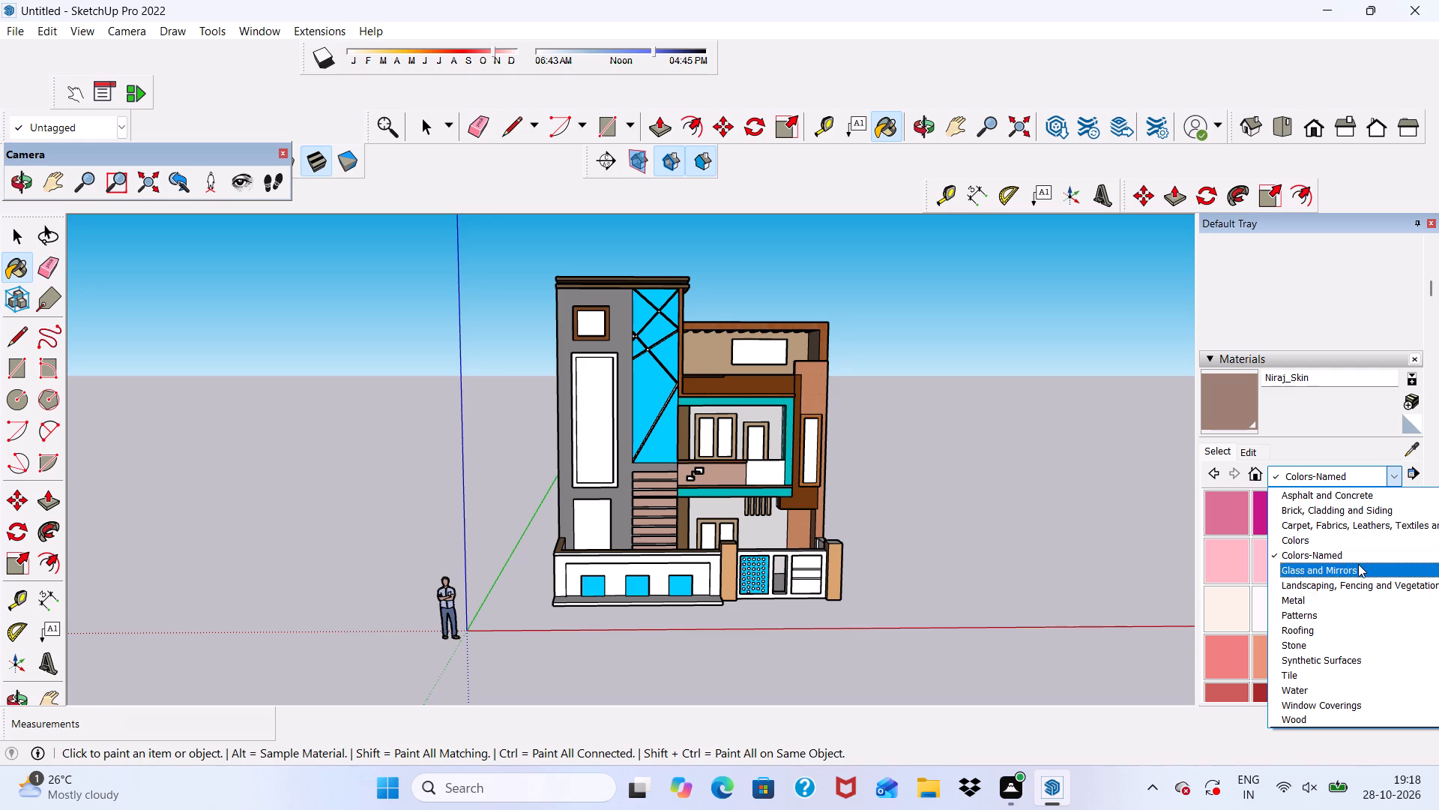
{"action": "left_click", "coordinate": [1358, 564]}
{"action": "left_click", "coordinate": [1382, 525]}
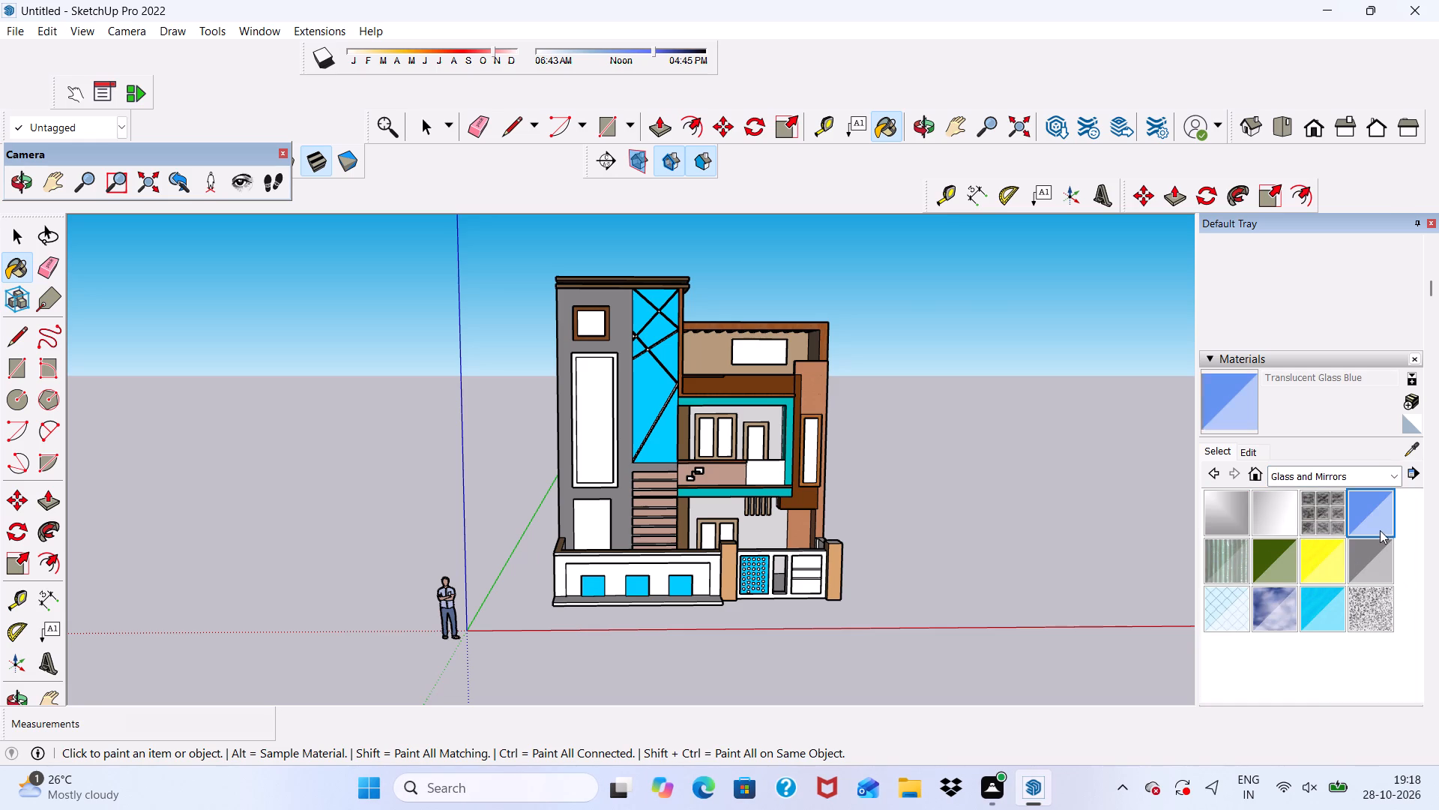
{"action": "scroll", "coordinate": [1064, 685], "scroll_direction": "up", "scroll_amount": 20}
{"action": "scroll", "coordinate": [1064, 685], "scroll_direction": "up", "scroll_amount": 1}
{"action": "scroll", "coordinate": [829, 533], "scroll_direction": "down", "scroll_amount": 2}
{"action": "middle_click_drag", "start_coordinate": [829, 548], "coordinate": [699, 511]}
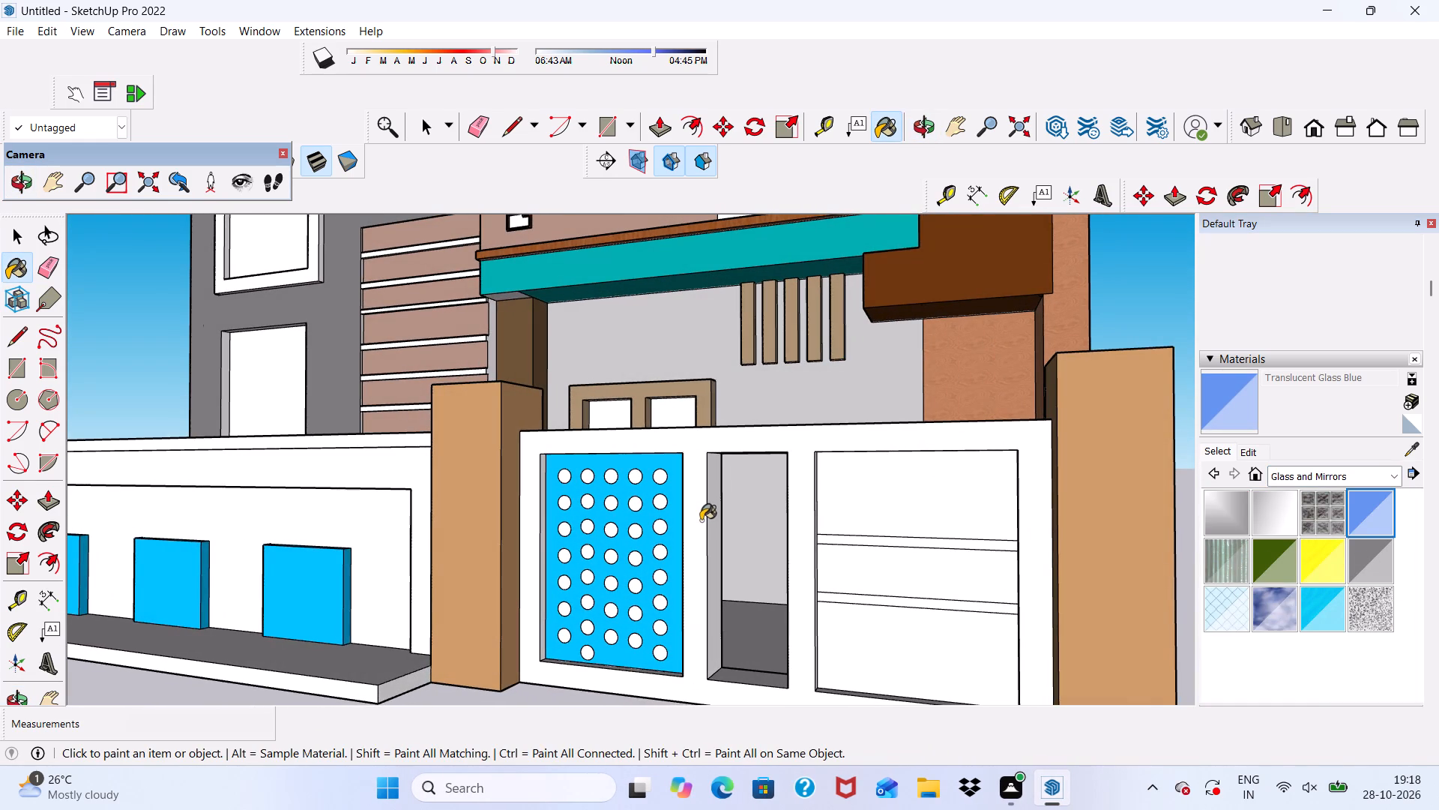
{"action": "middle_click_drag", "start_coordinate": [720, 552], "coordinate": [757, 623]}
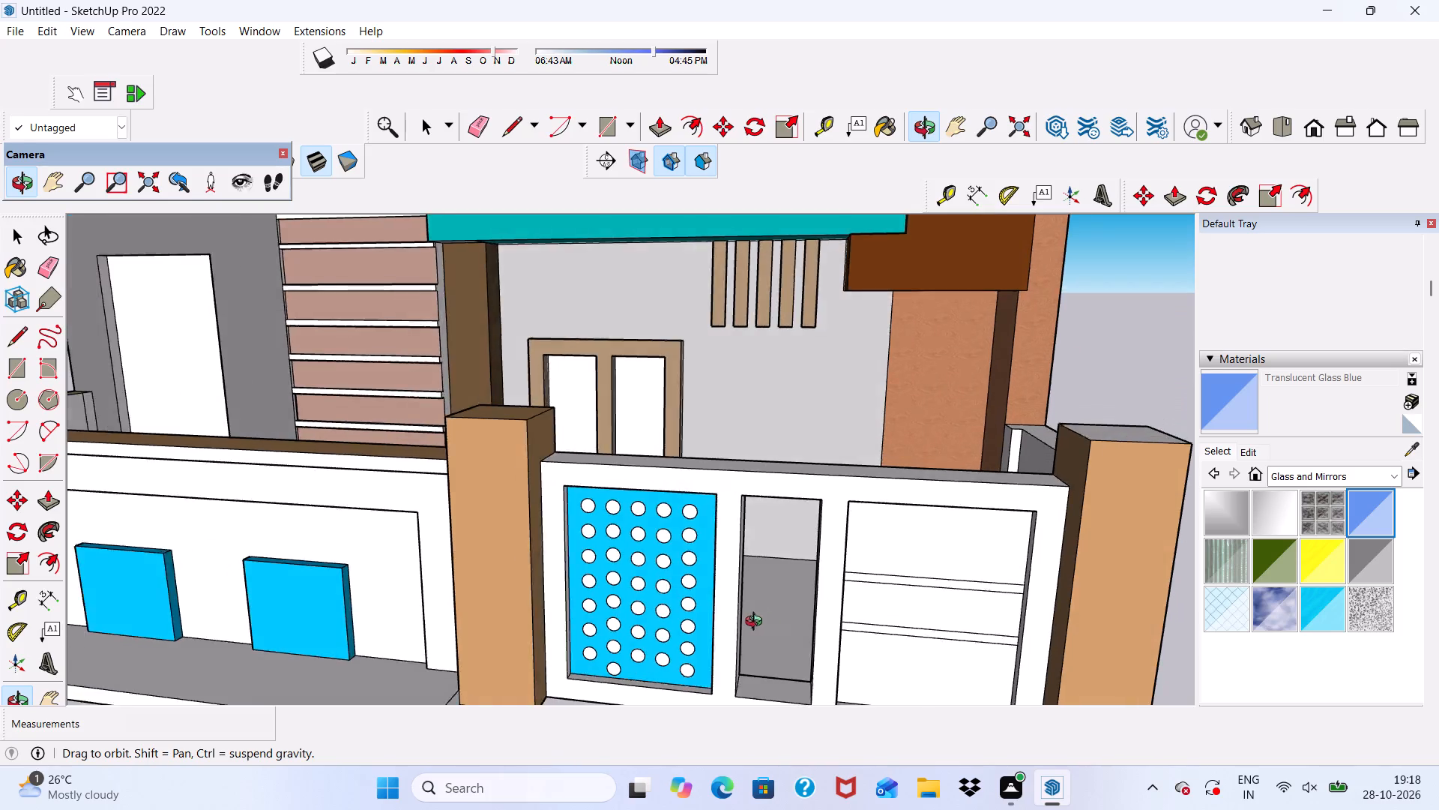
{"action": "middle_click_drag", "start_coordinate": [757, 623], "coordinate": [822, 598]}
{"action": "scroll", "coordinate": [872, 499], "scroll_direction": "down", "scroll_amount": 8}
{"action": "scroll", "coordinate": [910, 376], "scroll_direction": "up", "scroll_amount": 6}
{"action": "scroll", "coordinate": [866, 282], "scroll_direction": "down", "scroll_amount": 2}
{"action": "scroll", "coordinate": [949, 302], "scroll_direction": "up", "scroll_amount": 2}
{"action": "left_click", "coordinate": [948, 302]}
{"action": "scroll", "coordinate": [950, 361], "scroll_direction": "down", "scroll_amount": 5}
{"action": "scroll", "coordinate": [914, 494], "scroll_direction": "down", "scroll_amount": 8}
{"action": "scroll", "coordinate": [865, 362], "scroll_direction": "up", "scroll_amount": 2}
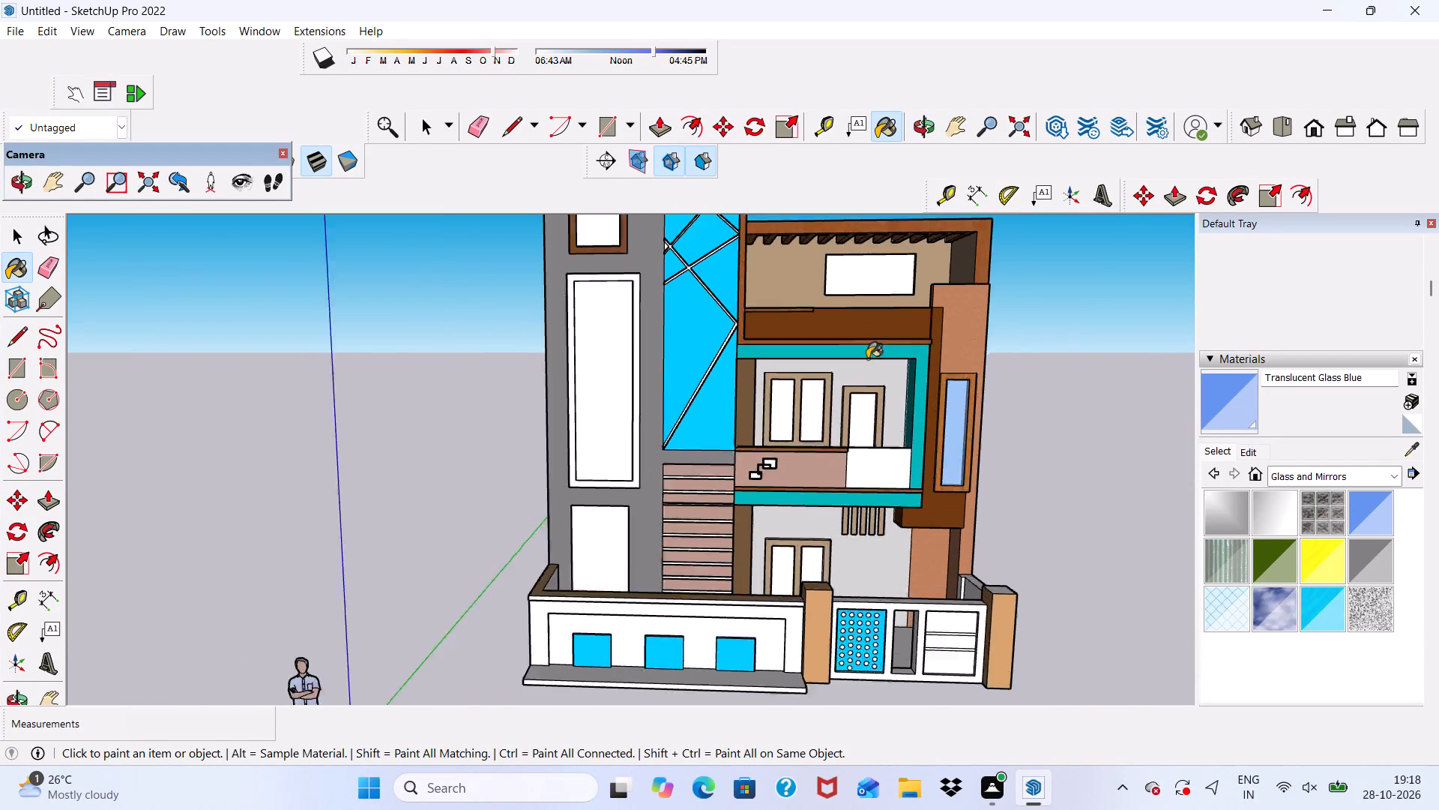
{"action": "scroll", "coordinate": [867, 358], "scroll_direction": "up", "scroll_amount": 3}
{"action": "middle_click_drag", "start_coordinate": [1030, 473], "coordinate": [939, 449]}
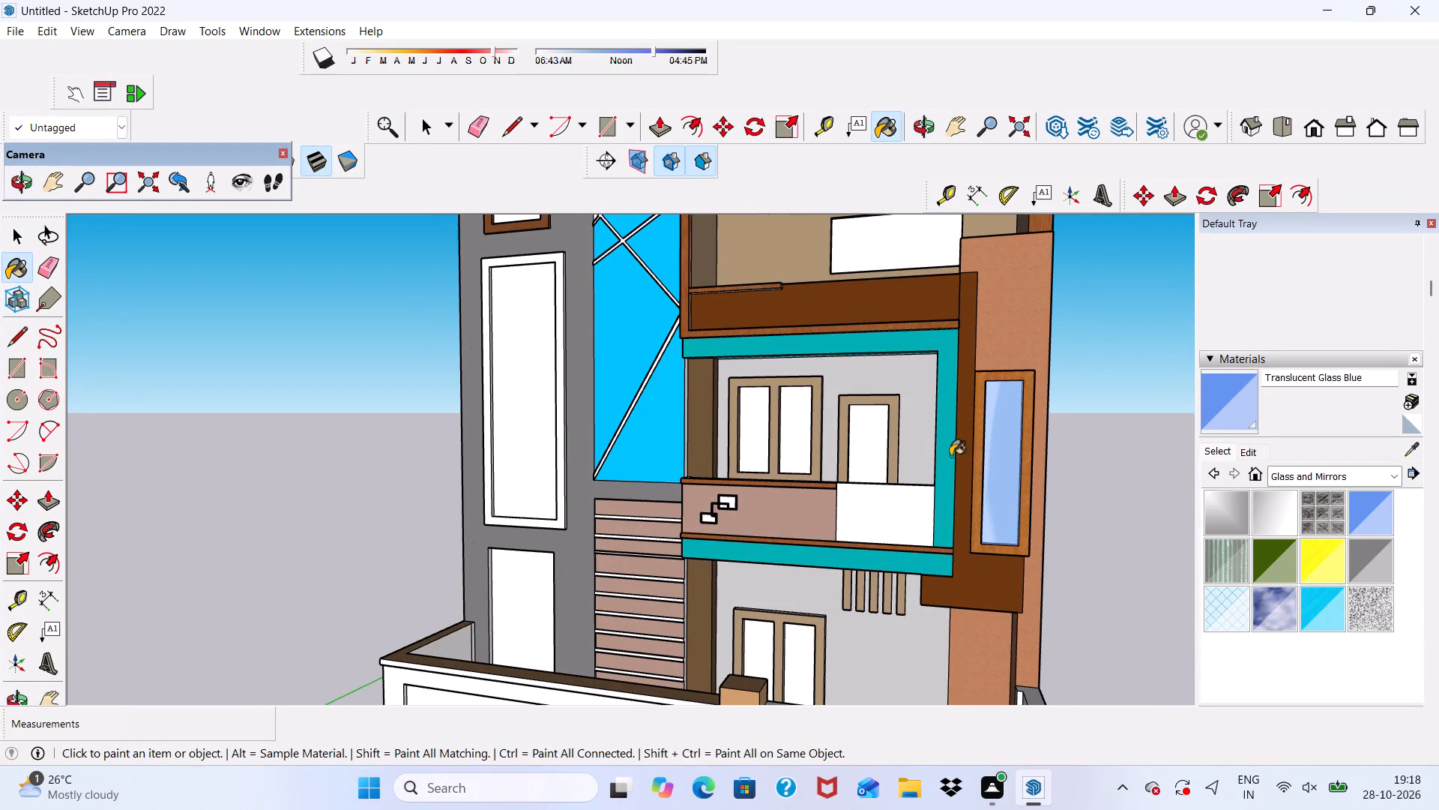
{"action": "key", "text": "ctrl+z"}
Paint the pane of the first-floor balcony door with Translucent Glass Blue.
{"action": "scroll", "coordinate": [864, 403], "scroll_direction": "up", "scroll_amount": 5}
{"action": "left_click", "coordinate": [864, 447]}
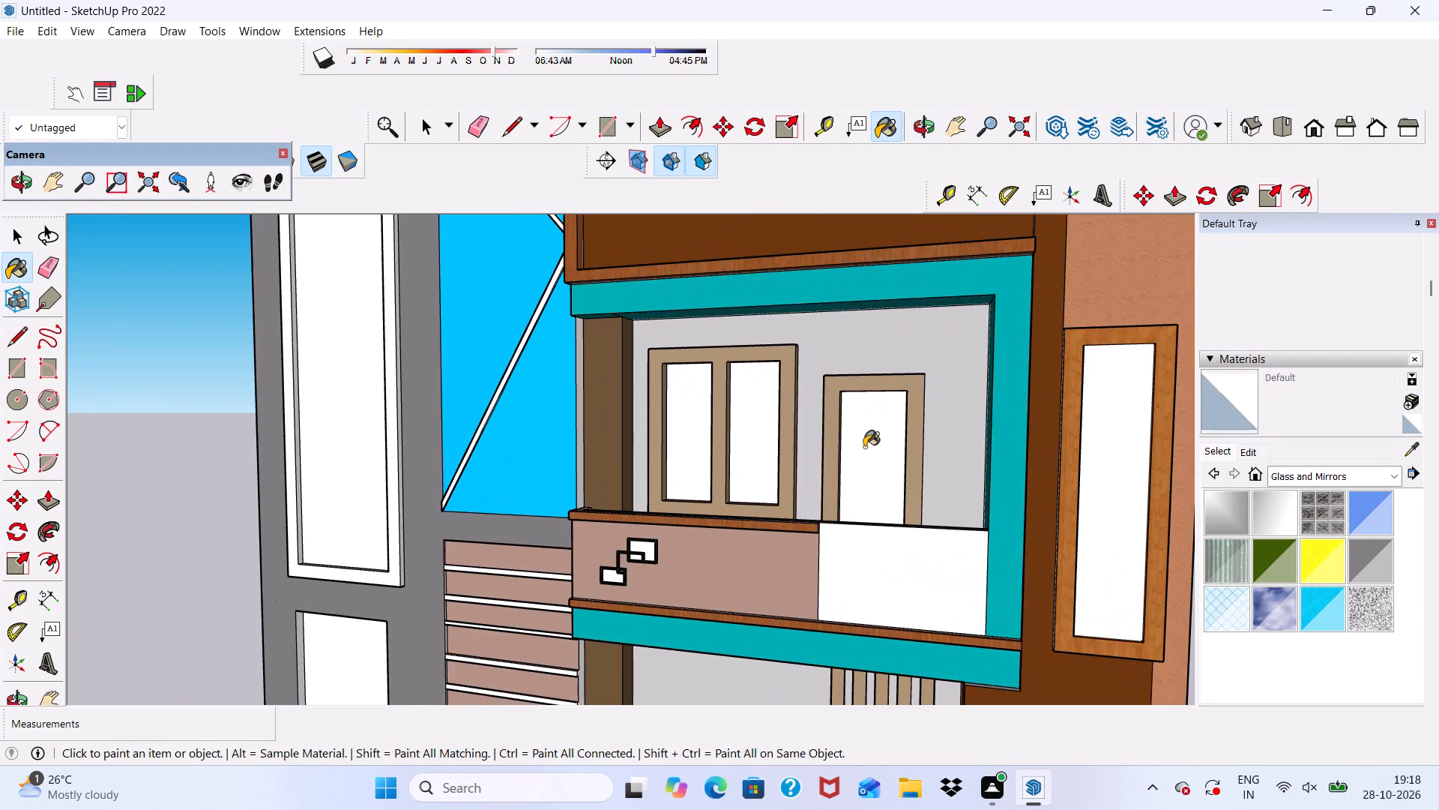
{"action": "scroll", "coordinate": [907, 486], "scroll_direction": "down", "scroll_amount": 3}
{"action": "scroll", "coordinate": [880, 445], "scroll_direction": "up", "scroll_amount": 4}
{"action": "left_click_drag", "start_coordinate": [1346, 489], "coordinate": [1355, 498]}
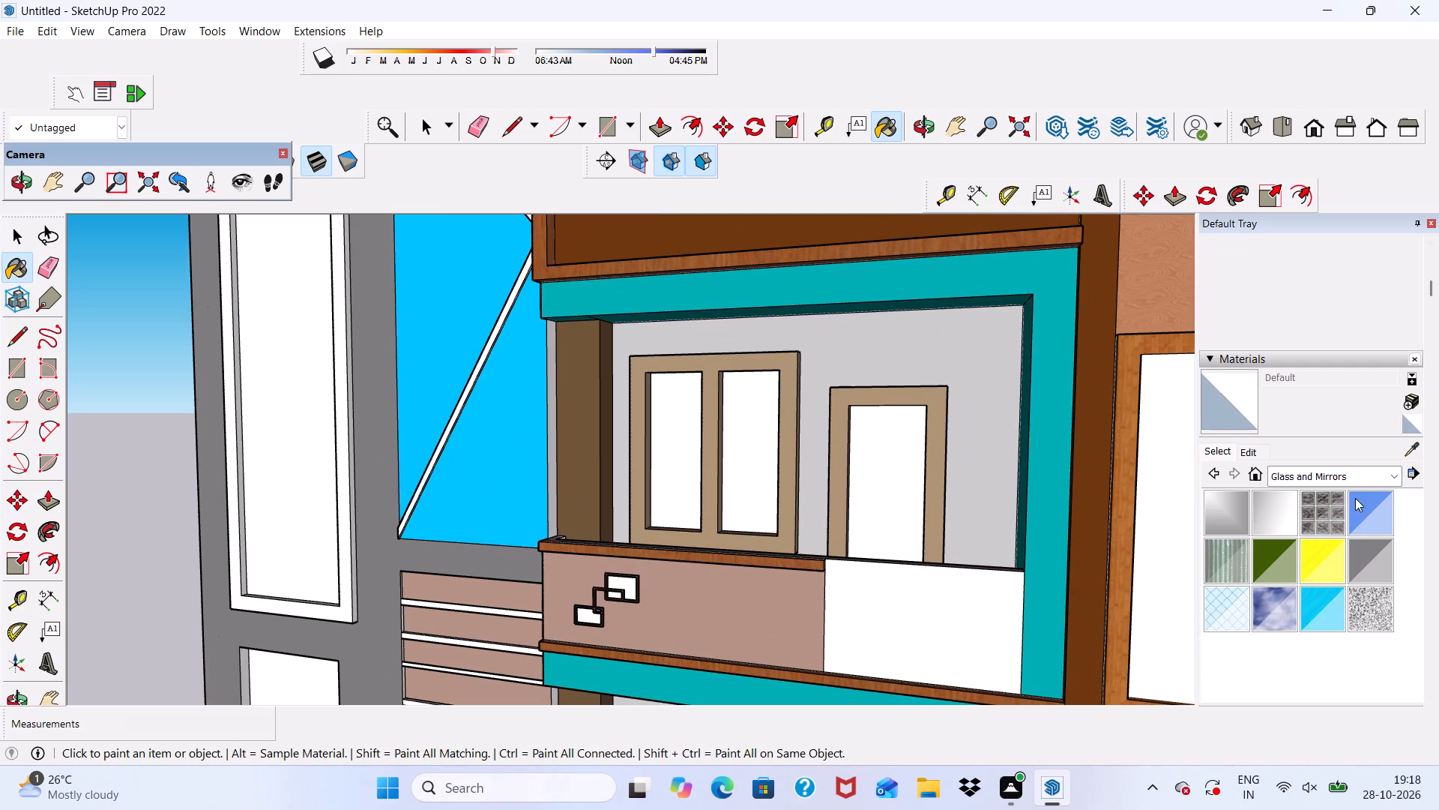
{"action": "left_click_drag", "start_coordinate": [1355, 498], "coordinate": [1354, 496]}
{"action": "scroll", "coordinate": [920, 415], "scroll_direction": "up", "scroll_amount": 1}
{"action": "left_click", "coordinate": [881, 472]}
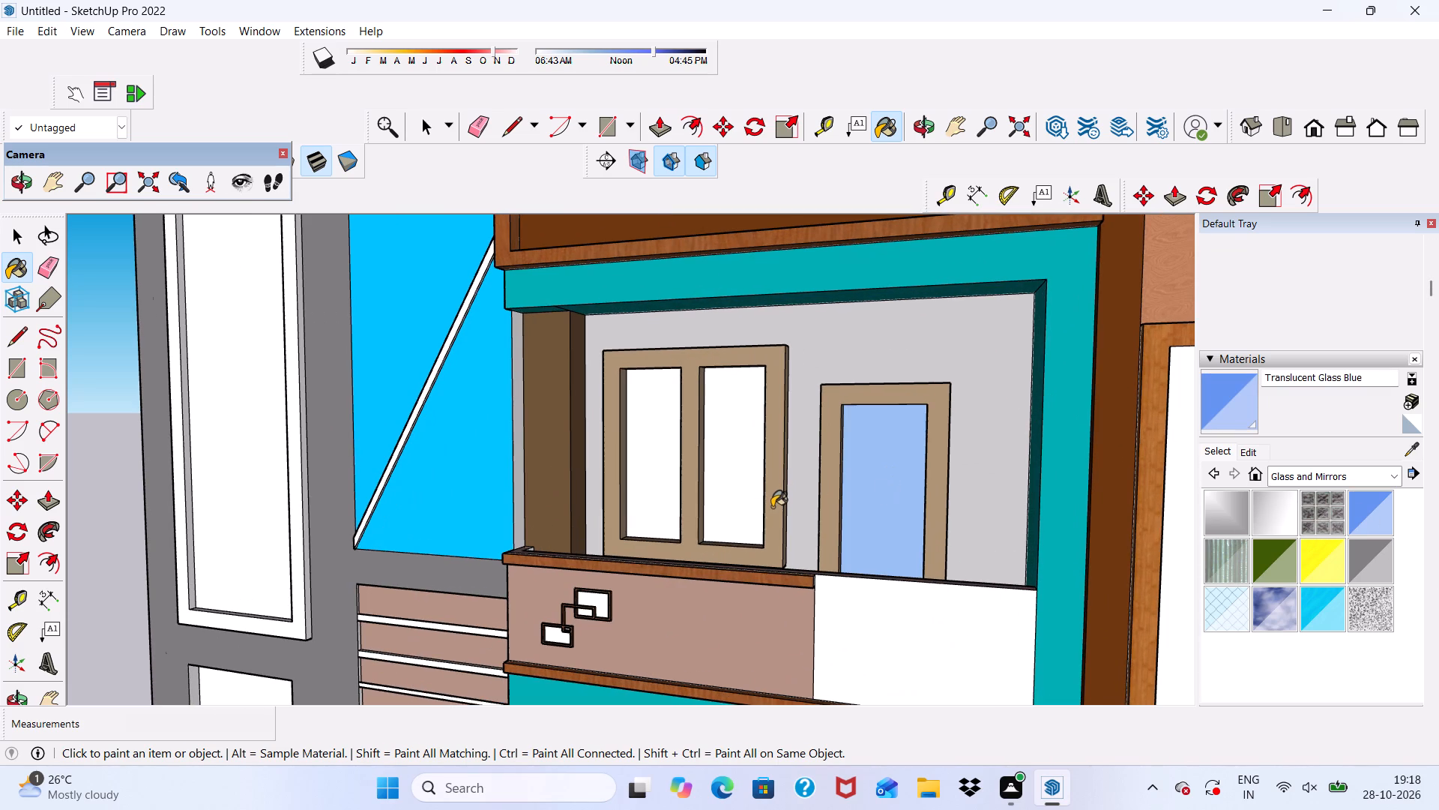
Darken the Translucent Glass Blue material to a deep navy shade by lowering its colour brightness.
{"action": "left_click", "coordinate": [1257, 451]}
{"action": "left_click_drag", "start_coordinate": [1296, 516], "coordinate": [1296, 534]}
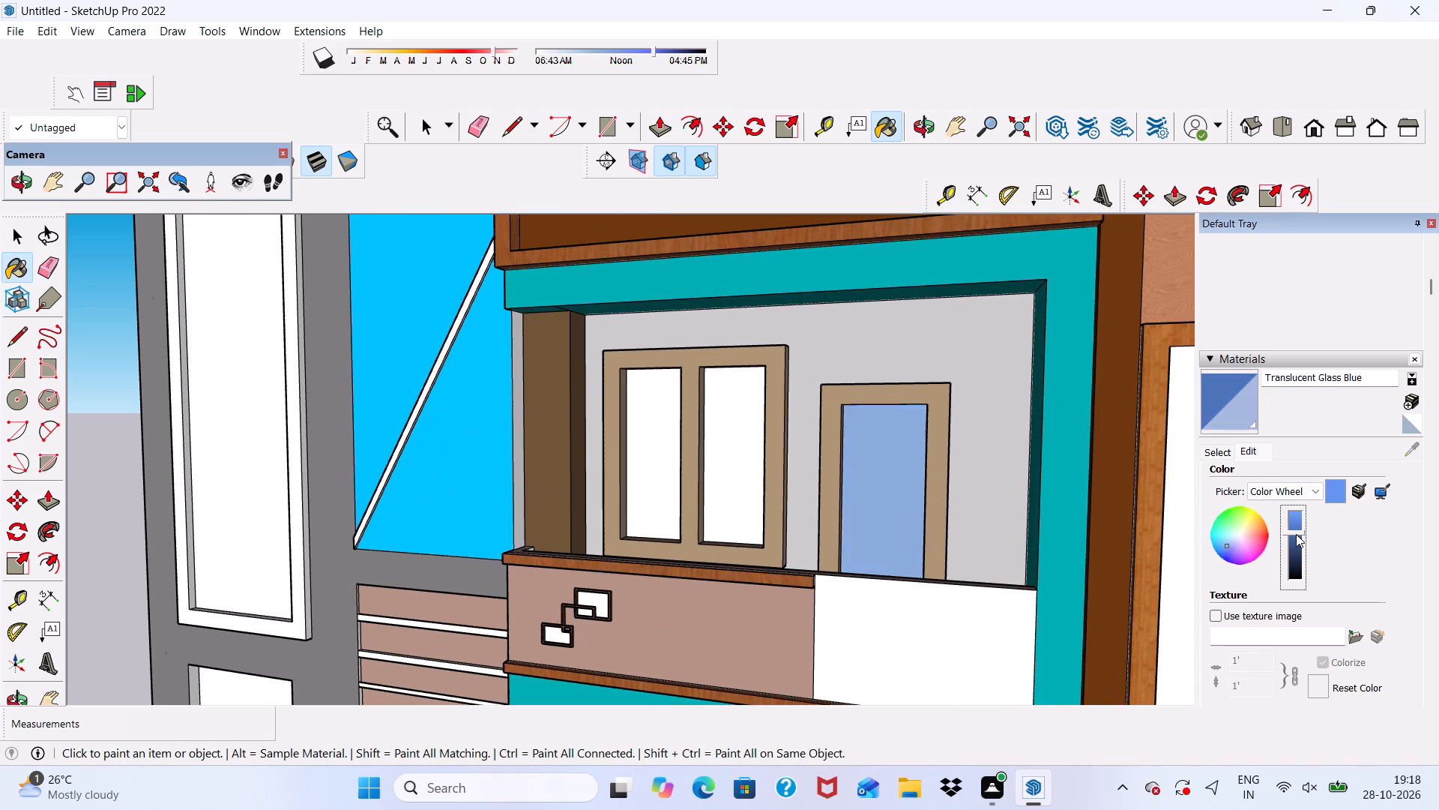
{"action": "left_click_drag", "start_coordinate": [1296, 534], "coordinate": [1297, 552]}
Paint both panes of the first-floor balcony's double window with the darkened Translucent Glass Blue.
{"action": "middle_click_drag", "start_coordinate": [723, 463], "coordinate": [881, 514]}
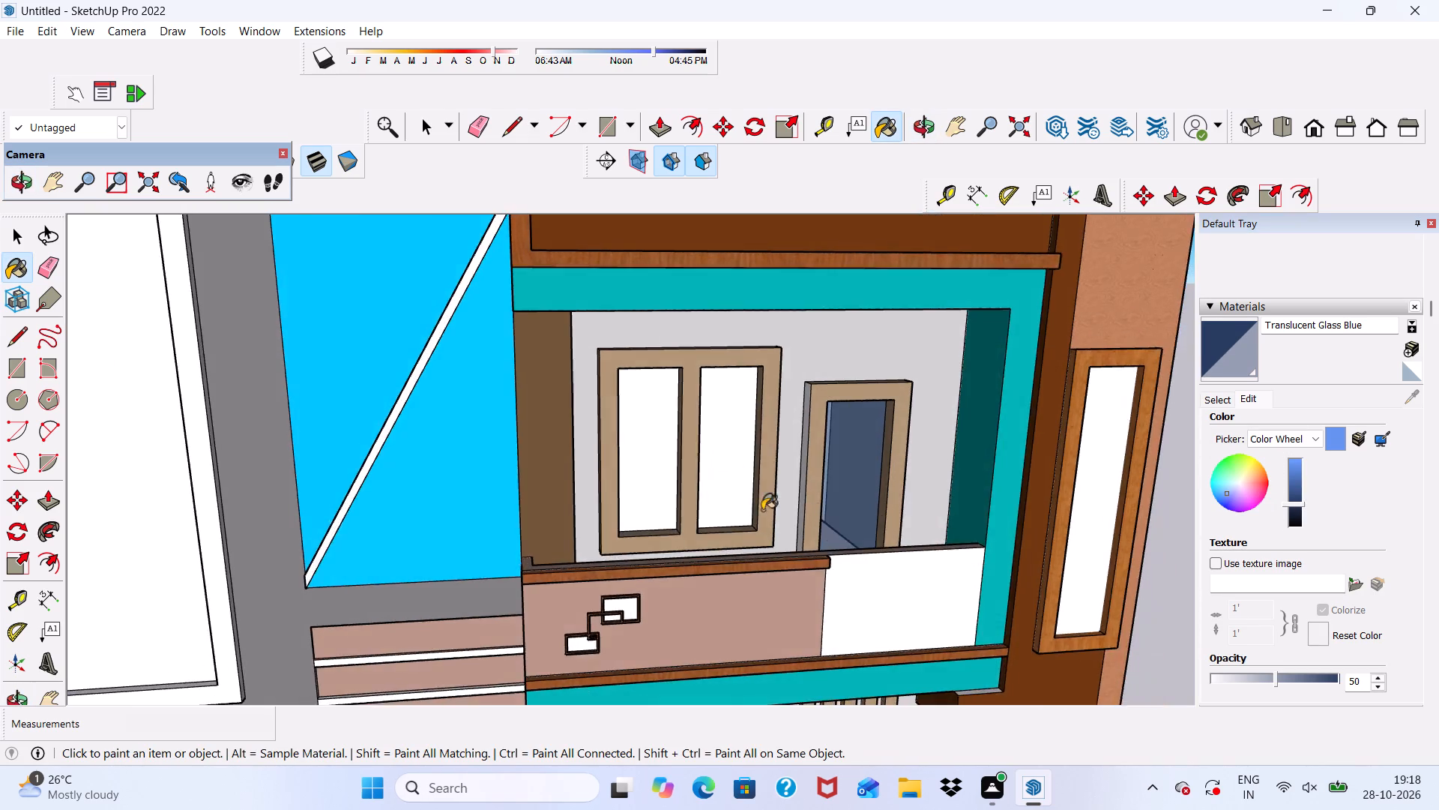
{"action": "scroll", "coordinate": [687, 481], "scroll_direction": "up", "scroll_amount": 3}
{"action": "left_click", "coordinate": [663, 447]}
{"action": "left_click", "coordinate": [739, 453]}
Paint the small top window pane and the ground-floor panel of the grey tower with Translucent Glass Blue.
{"action": "scroll", "coordinate": [733, 432], "scroll_direction": "down", "scroll_amount": 5}
{"action": "middle_click_drag", "start_coordinate": [799, 469], "coordinate": [704, 431]}
{"action": "scroll", "coordinate": [799, 466], "scroll_direction": "down", "scroll_amount": 1}
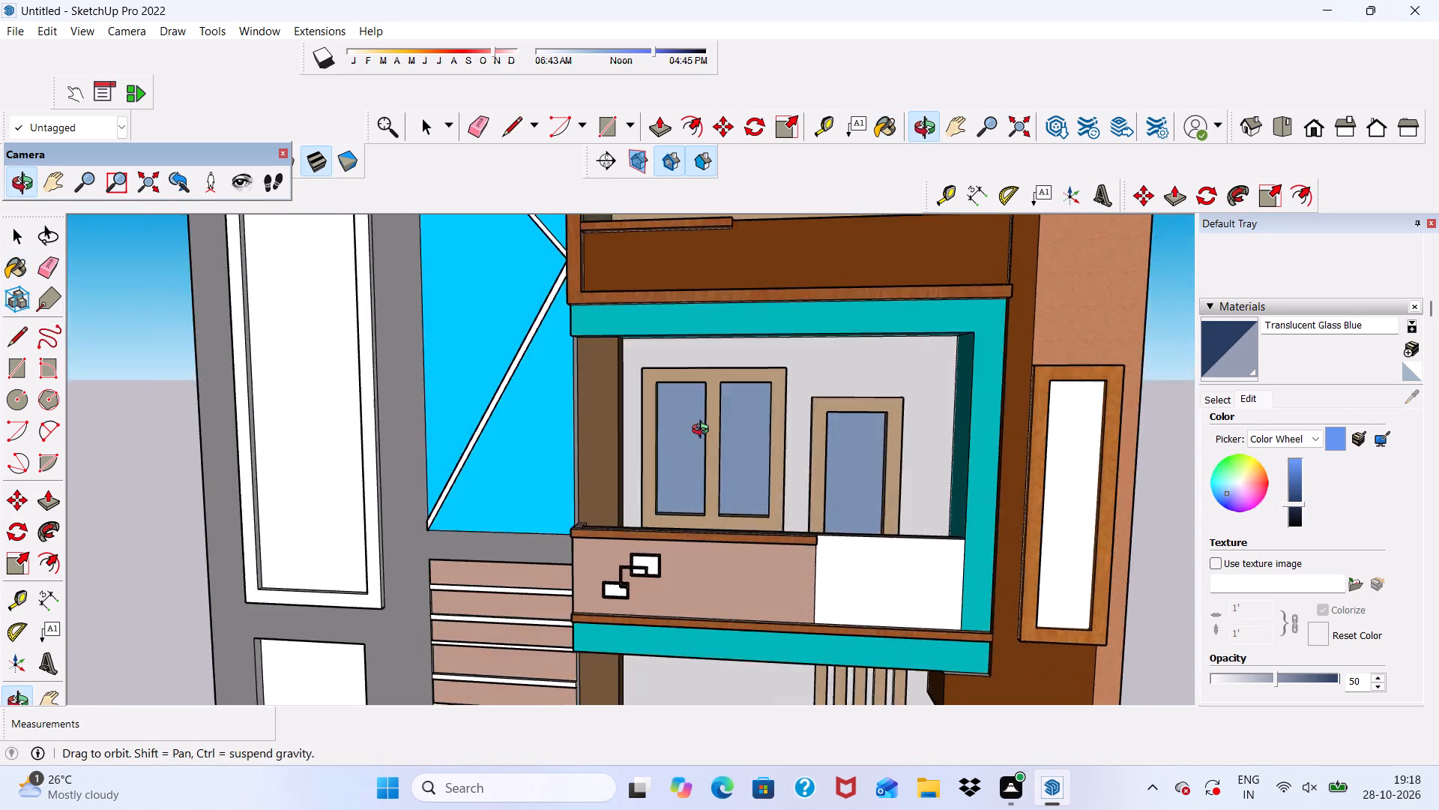
{"action": "middle_click_drag", "start_coordinate": [704, 431], "coordinate": [696, 426]}
{"action": "scroll", "coordinate": [696, 426], "scroll_direction": "up", "scroll_amount": 2}
{"action": "scroll", "coordinate": [753, 392], "scroll_direction": "down", "scroll_amount": 15}
{"action": "scroll", "coordinate": [608, 437], "scroll_direction": "up", "scroll_amount": 1}
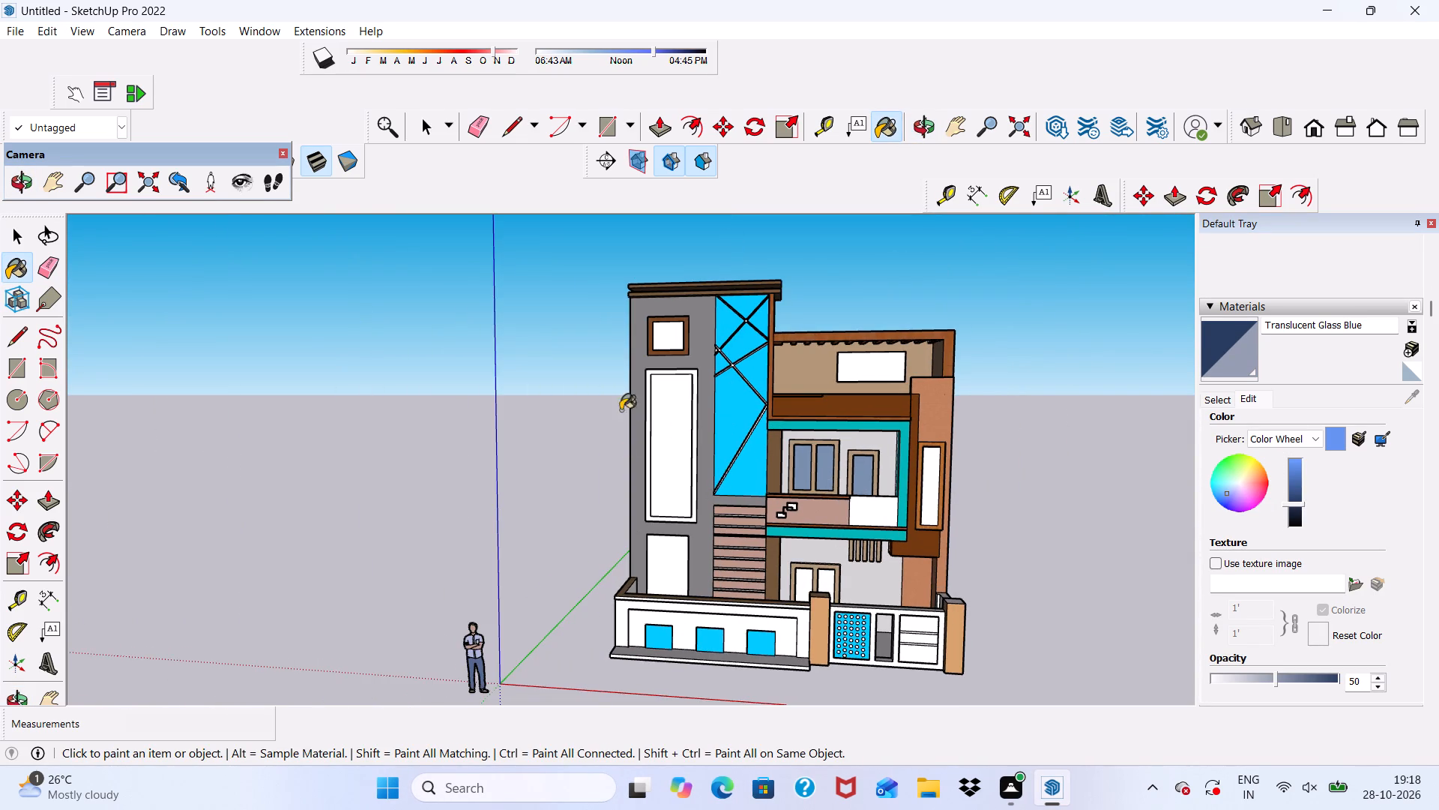
{"action": "scroll", "coordinate": [628, 403], "scroll_direction": "up", "scroll_amount": 3}
{"action": "left_click", "coordinate": [688, 304]}
{"action": "scroll", "coordinate": [690, 384], "scroll_direction": "down", "scroll_amount": 4}
{"action": "middle_click_drag", "start_coordinate": [737, 475], "coordinate": [666, 558]}
{"action": "scroll", "coordinate": [661, 604], "scroll_direction": "up", "scroll_amount": 6}
{"action": "scroll", "coordinate": [720, 536], "scroll_direction": "down", "scroll_amount": 1}
{"action": "scroll", "coordinate": [721, 538], "scroll_direction": "up", "scroll_amount": 3}
{"action": "left_click", "coordinate": [717, 529]}
{"action": "scroll", "coordinate": [714, 544], "scroll_direction": "down", "scroll_amount": 4}
Examine the newly glazed windows and the overall front facade from several angles and distances.
{"action": "middle_click_drag", "start_coordinate": [741, 529], "coordinate": [853, 512]}
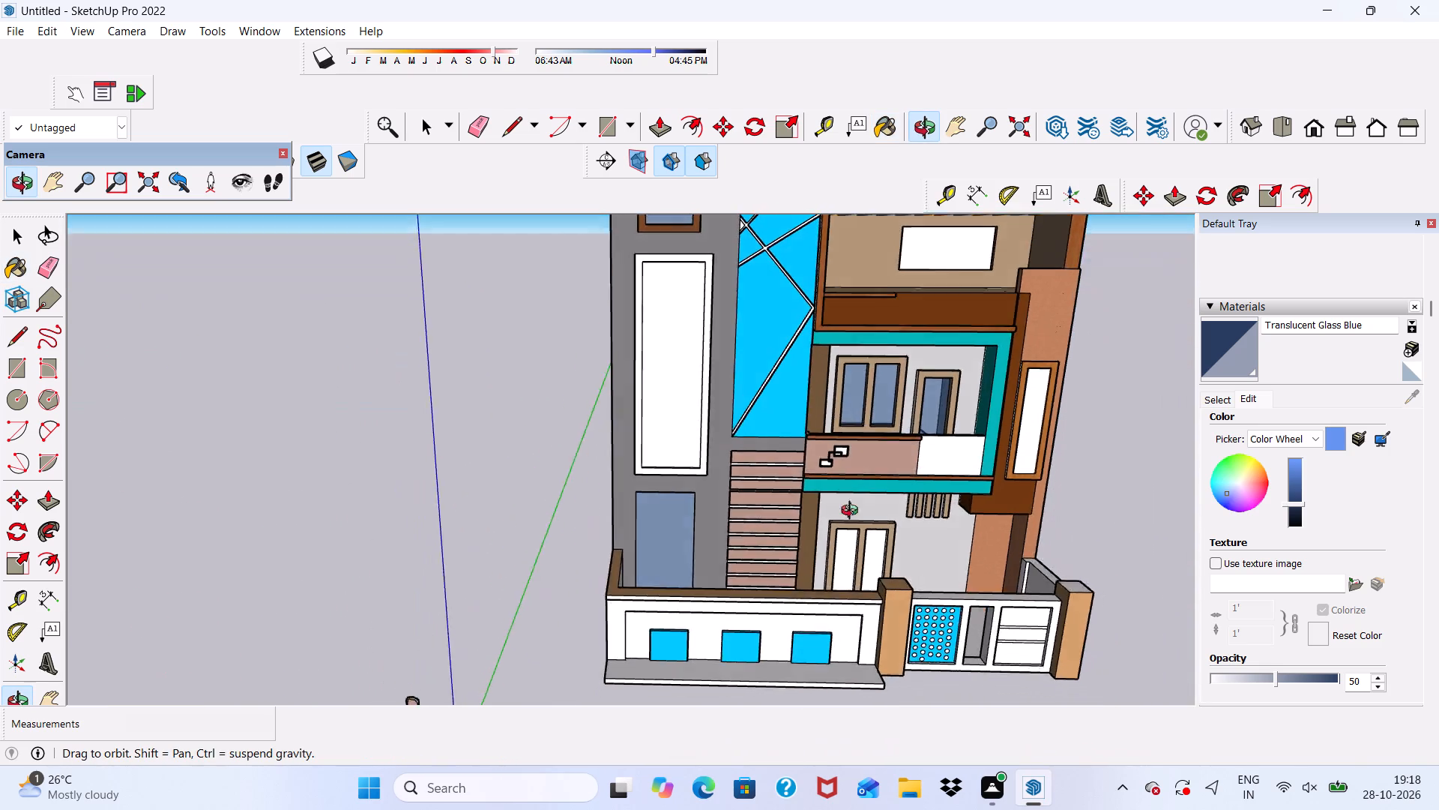
{"action": "middle_click_drag", "start_coordinate": [853, 512], "coordinate": [842, 515]}
{"action": "scroll", "coordinate": [819, 442], "scroll_direction": "up", "scroll_amount": 1}
{"action": "scroll", "coordinate": [761, 463], "scroll_direction": "down", "scroll_amount": 5}
{"action": "middle_click_drag", "start_coordinate": [764, 555], "coordinate": [495, 536]}
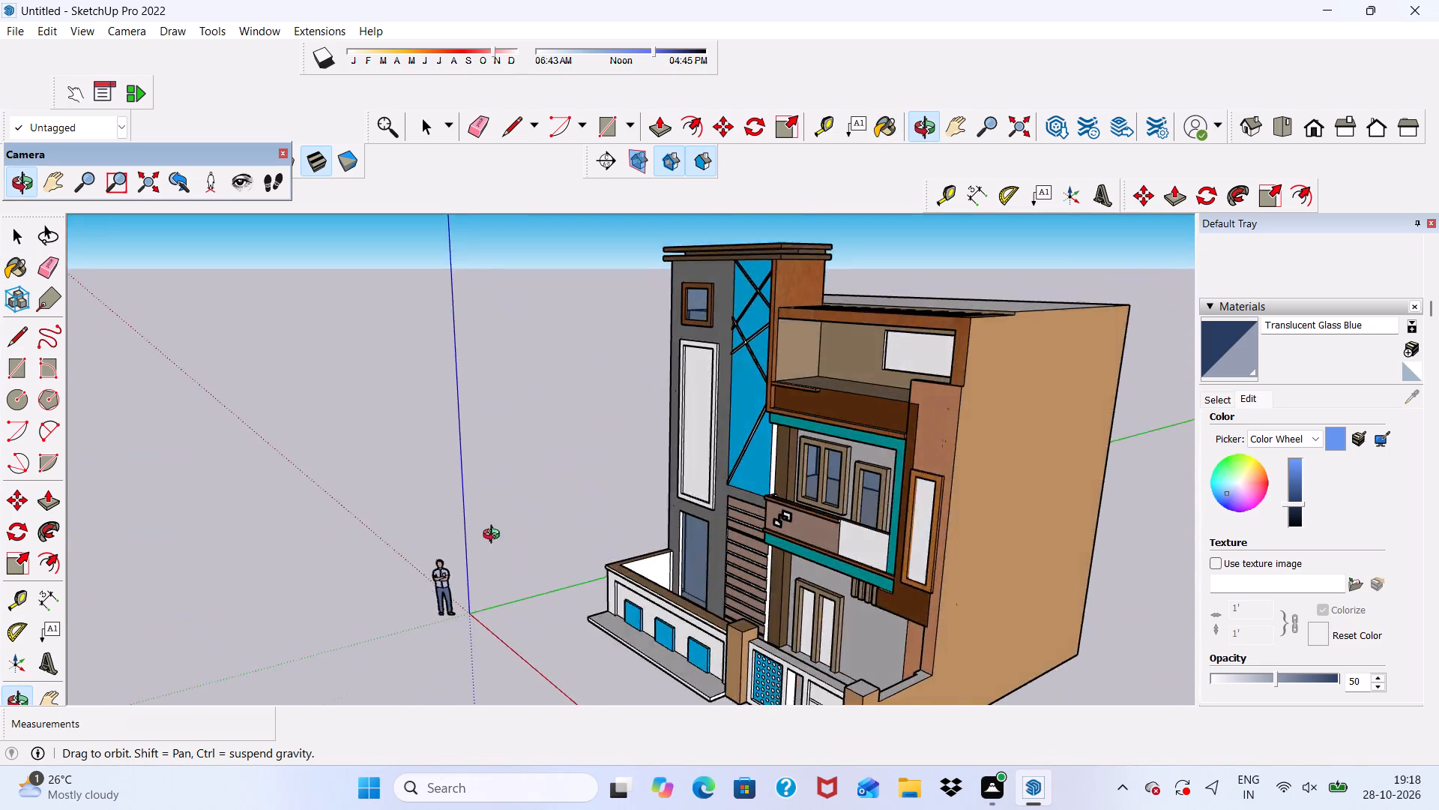
{"action": "middle_click_drag", "start_coordinate": [495, 536], "coordinate": [793, 537]}
{"action": "scroll", "coordinate": [815, 530], "scroll_direction": "up", "scroll_amount": 1}
{"action": "scroll", "coordinate": [773, 533], "scroll_direction": "down", "scroll_amount": 5}
{"action": "scroll", "coordinate": [797, 619], "scroll_direction": "up", "scroll_amount": 1}
{"action": "middle_click_drag", "start_coordinate": [797, 603], "coordinate": [703, 532]}
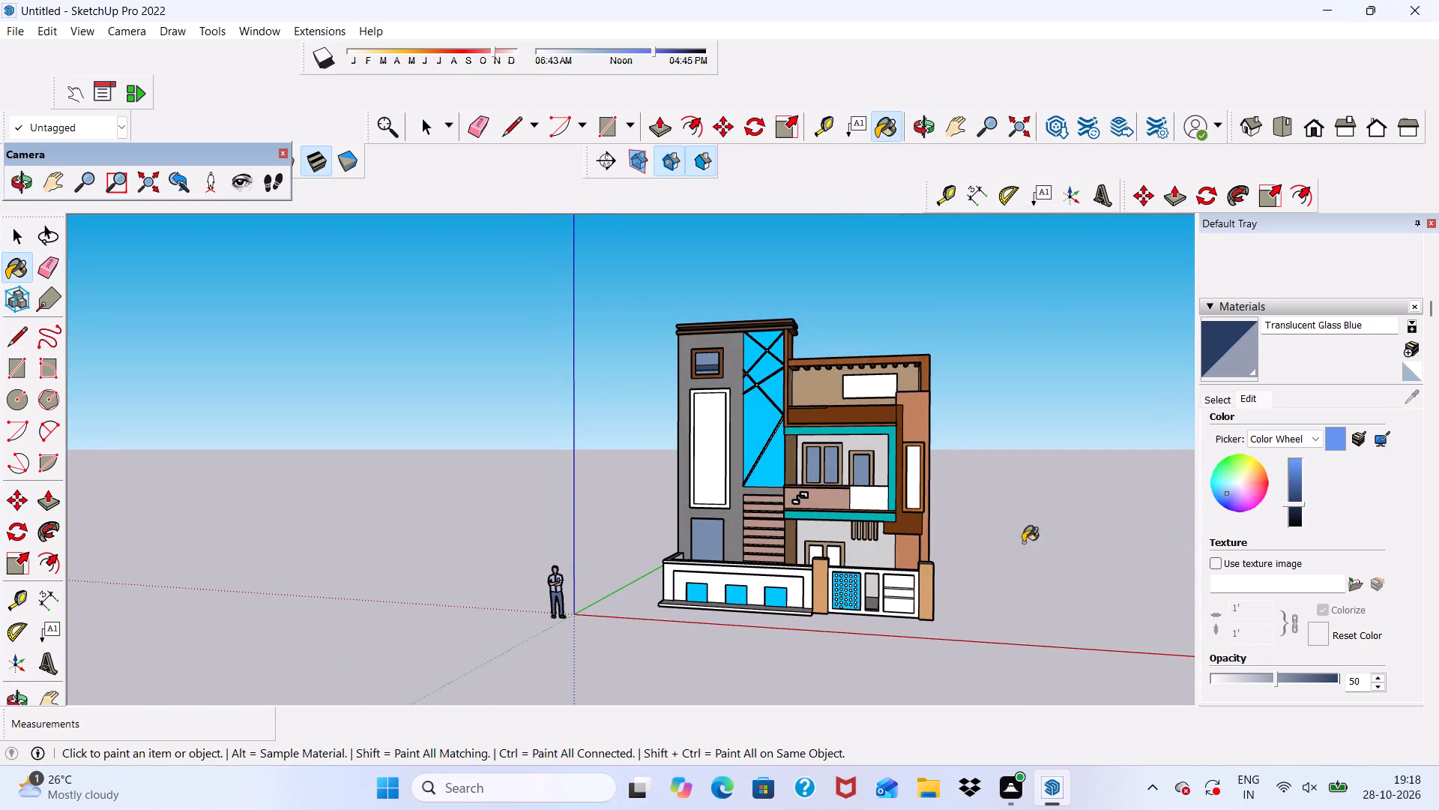
{"action": "scroll", "coordinate": [820, 569], "scroll_direction": "up", "scroll_amount": 5}
{"action": "scroll", "coordinate": [823, 497], "scroll_direction": "up", "scroll_amount": 1}
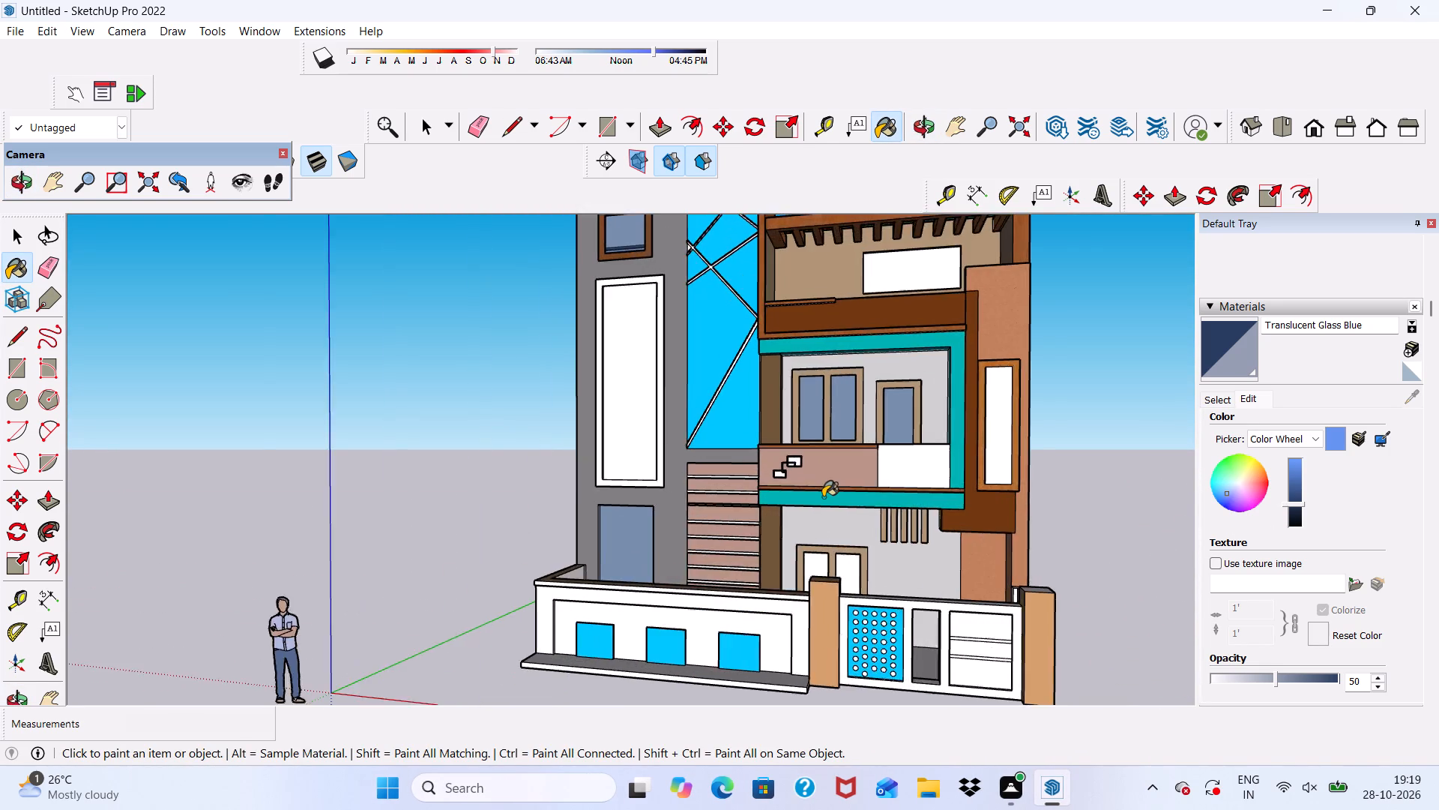
{"action": "scroll", "coordinate": [823, 497], "scroll_direction": "up", "scroll_amount": 3}
{"action": "scroll", "coordinate": [822, 497], "scroll_direction": "down", "scroll_amount": 3}
{"action": "middle_click_drag", "start_coordinate": [827, 510], "coordinate": [947, 506]}
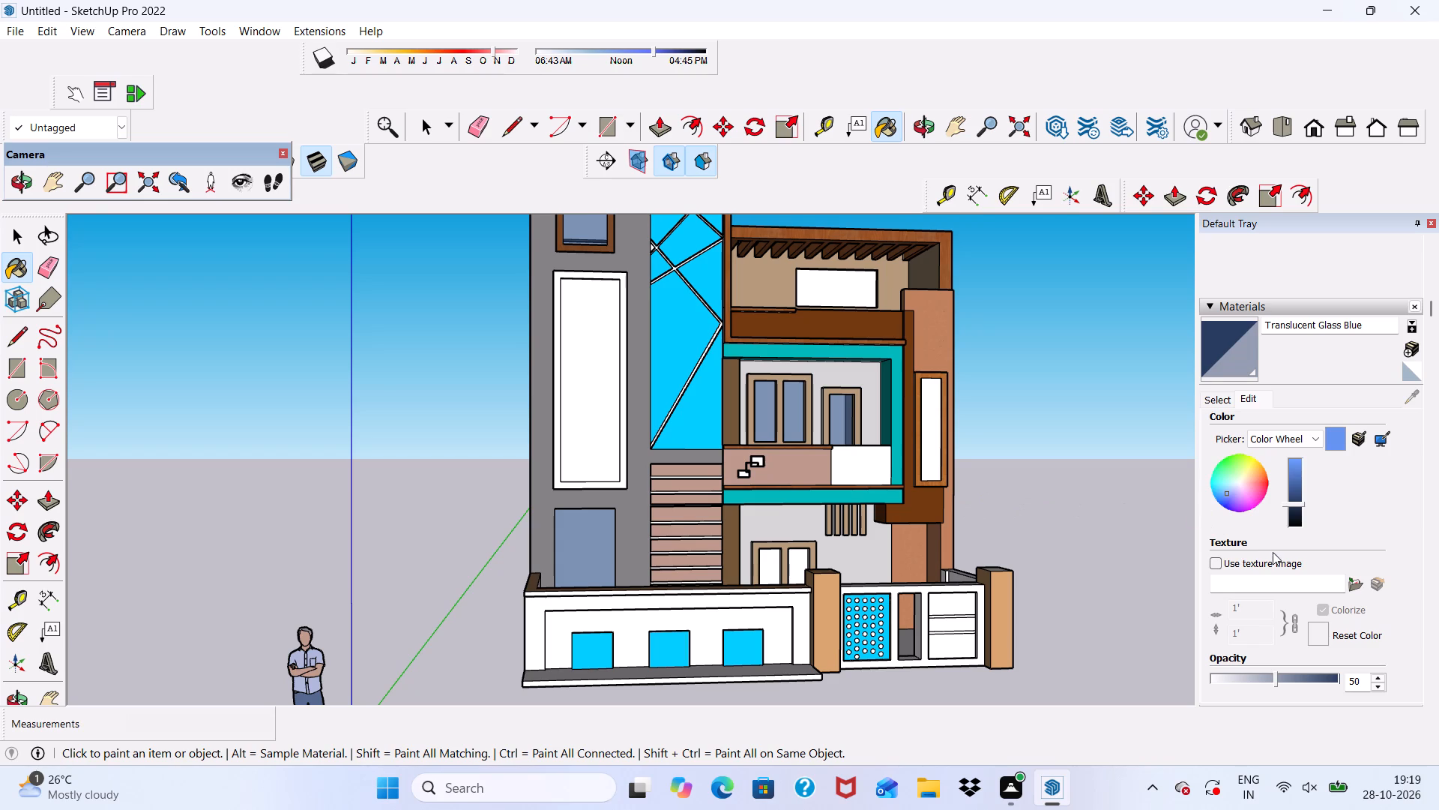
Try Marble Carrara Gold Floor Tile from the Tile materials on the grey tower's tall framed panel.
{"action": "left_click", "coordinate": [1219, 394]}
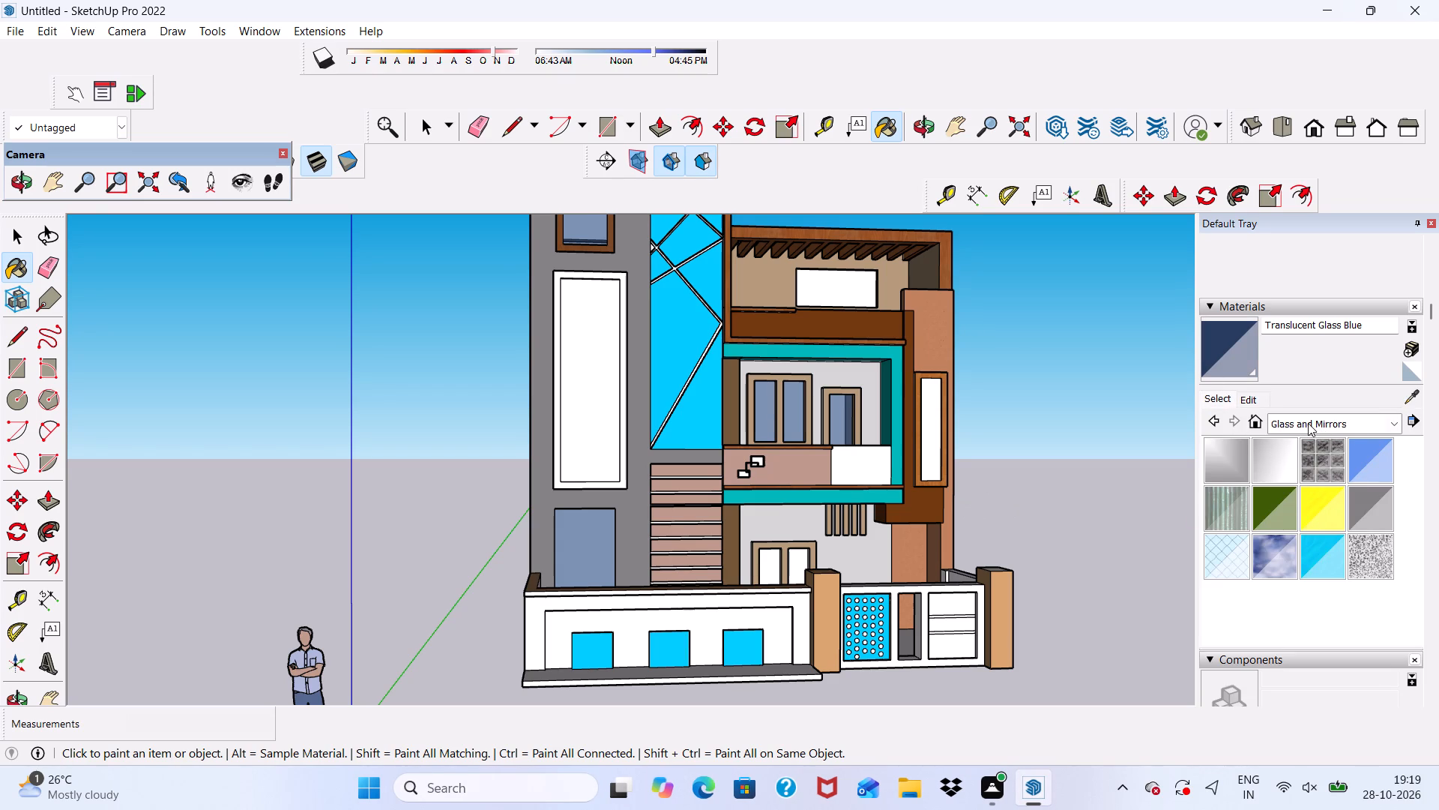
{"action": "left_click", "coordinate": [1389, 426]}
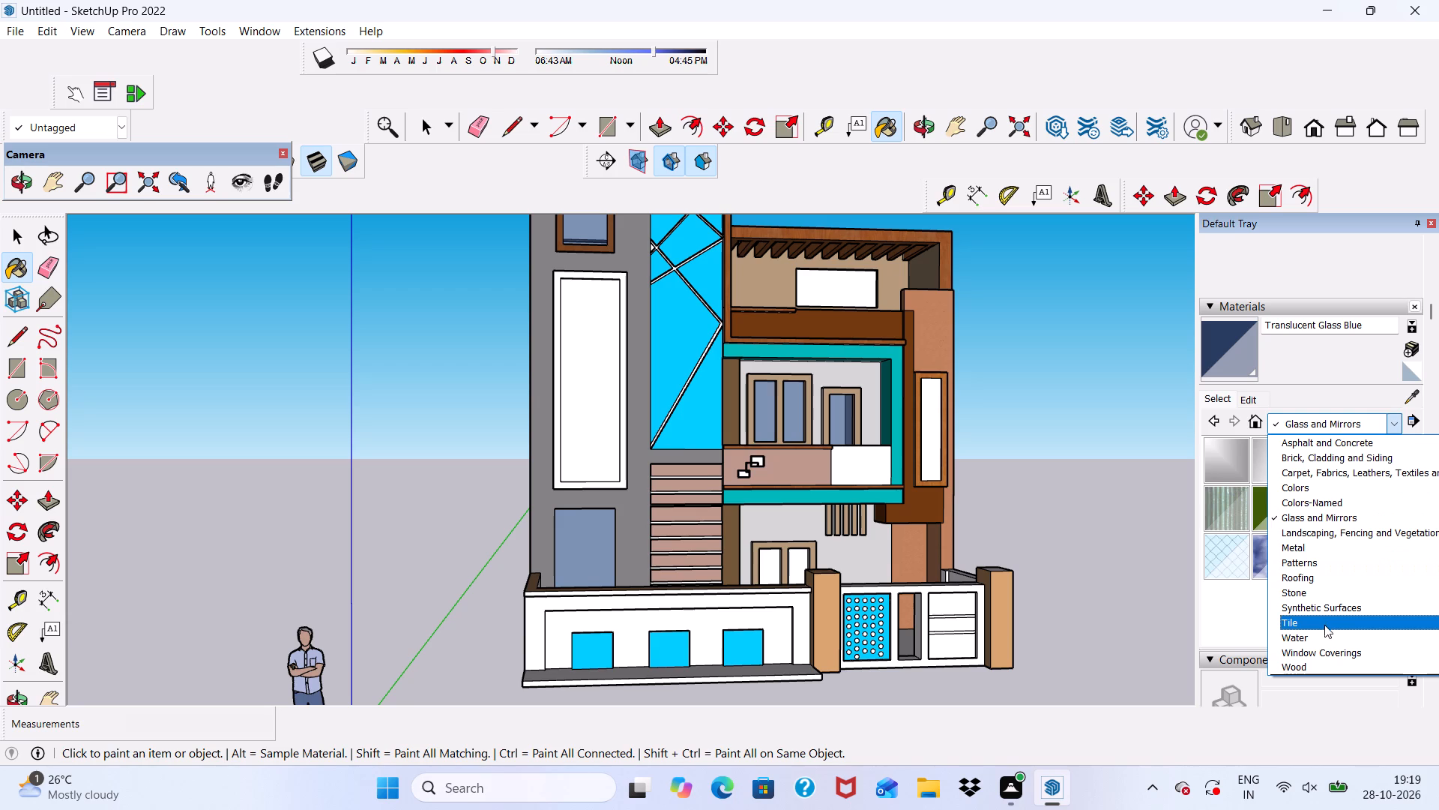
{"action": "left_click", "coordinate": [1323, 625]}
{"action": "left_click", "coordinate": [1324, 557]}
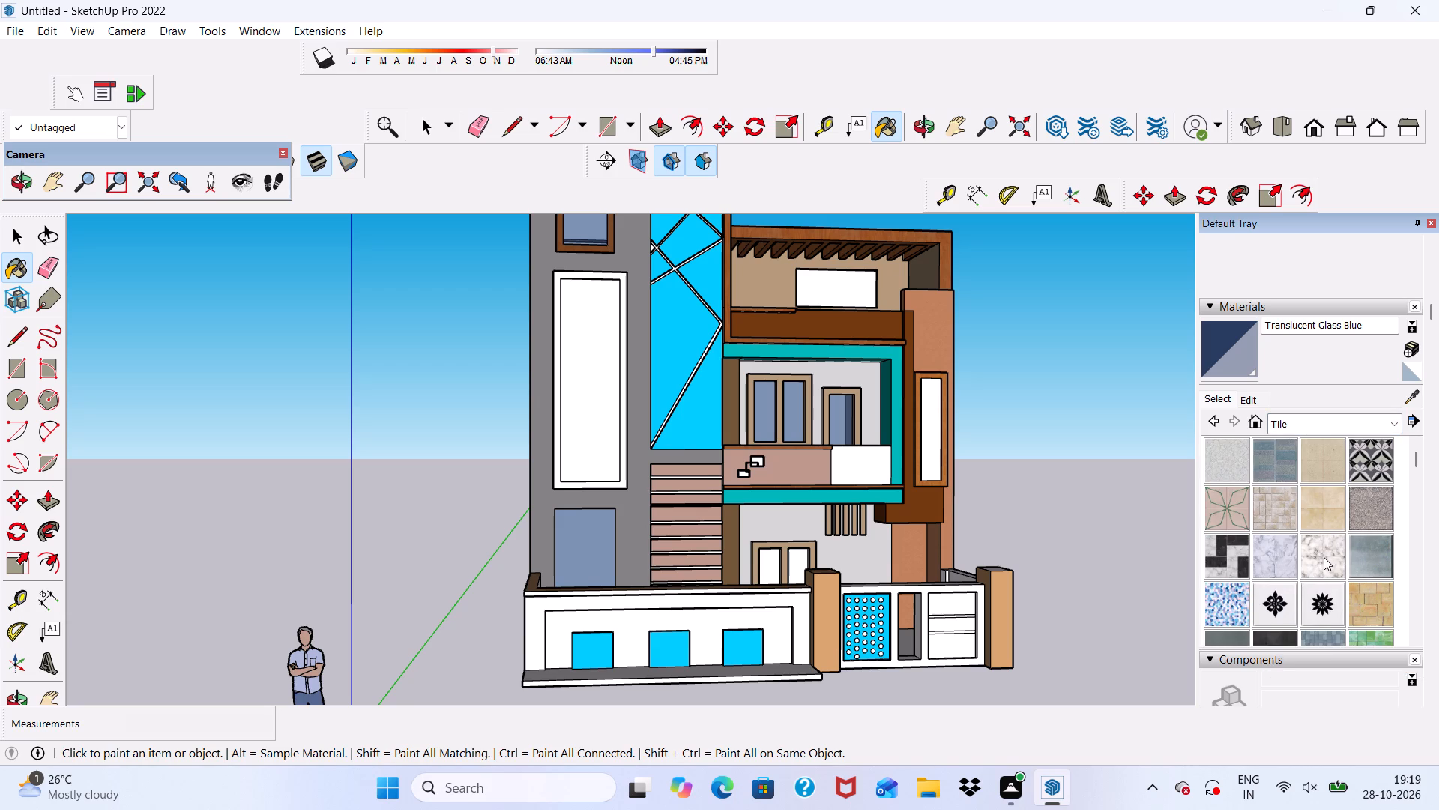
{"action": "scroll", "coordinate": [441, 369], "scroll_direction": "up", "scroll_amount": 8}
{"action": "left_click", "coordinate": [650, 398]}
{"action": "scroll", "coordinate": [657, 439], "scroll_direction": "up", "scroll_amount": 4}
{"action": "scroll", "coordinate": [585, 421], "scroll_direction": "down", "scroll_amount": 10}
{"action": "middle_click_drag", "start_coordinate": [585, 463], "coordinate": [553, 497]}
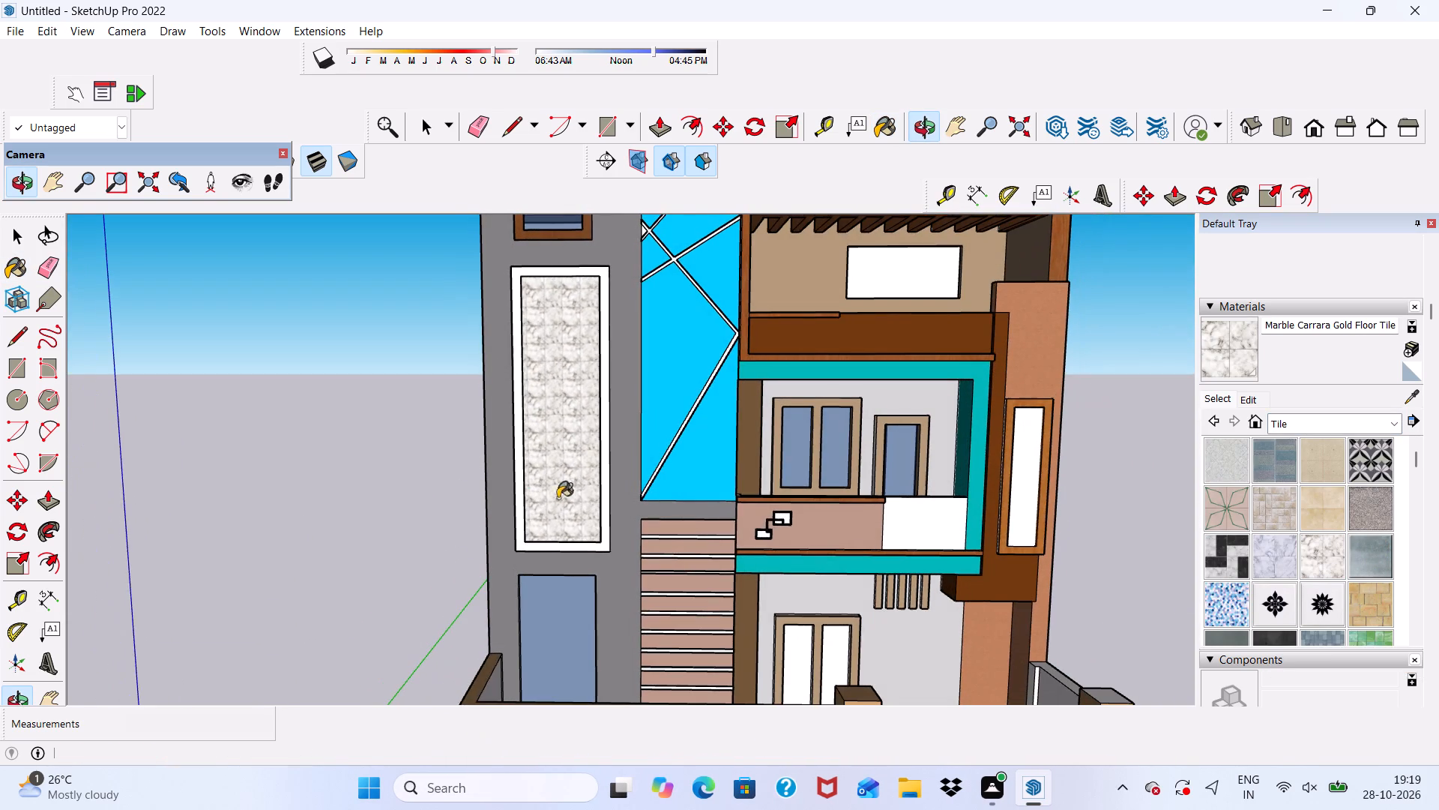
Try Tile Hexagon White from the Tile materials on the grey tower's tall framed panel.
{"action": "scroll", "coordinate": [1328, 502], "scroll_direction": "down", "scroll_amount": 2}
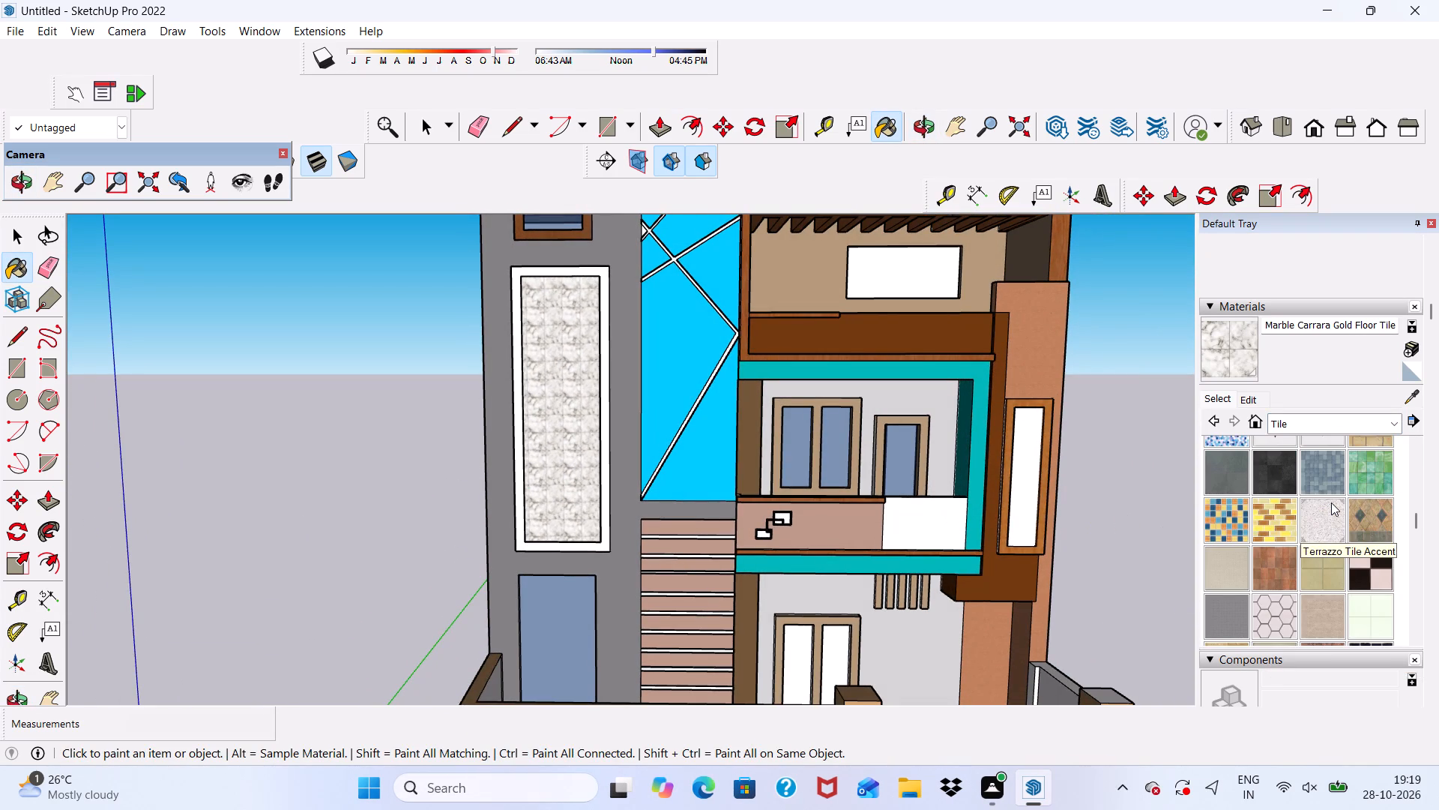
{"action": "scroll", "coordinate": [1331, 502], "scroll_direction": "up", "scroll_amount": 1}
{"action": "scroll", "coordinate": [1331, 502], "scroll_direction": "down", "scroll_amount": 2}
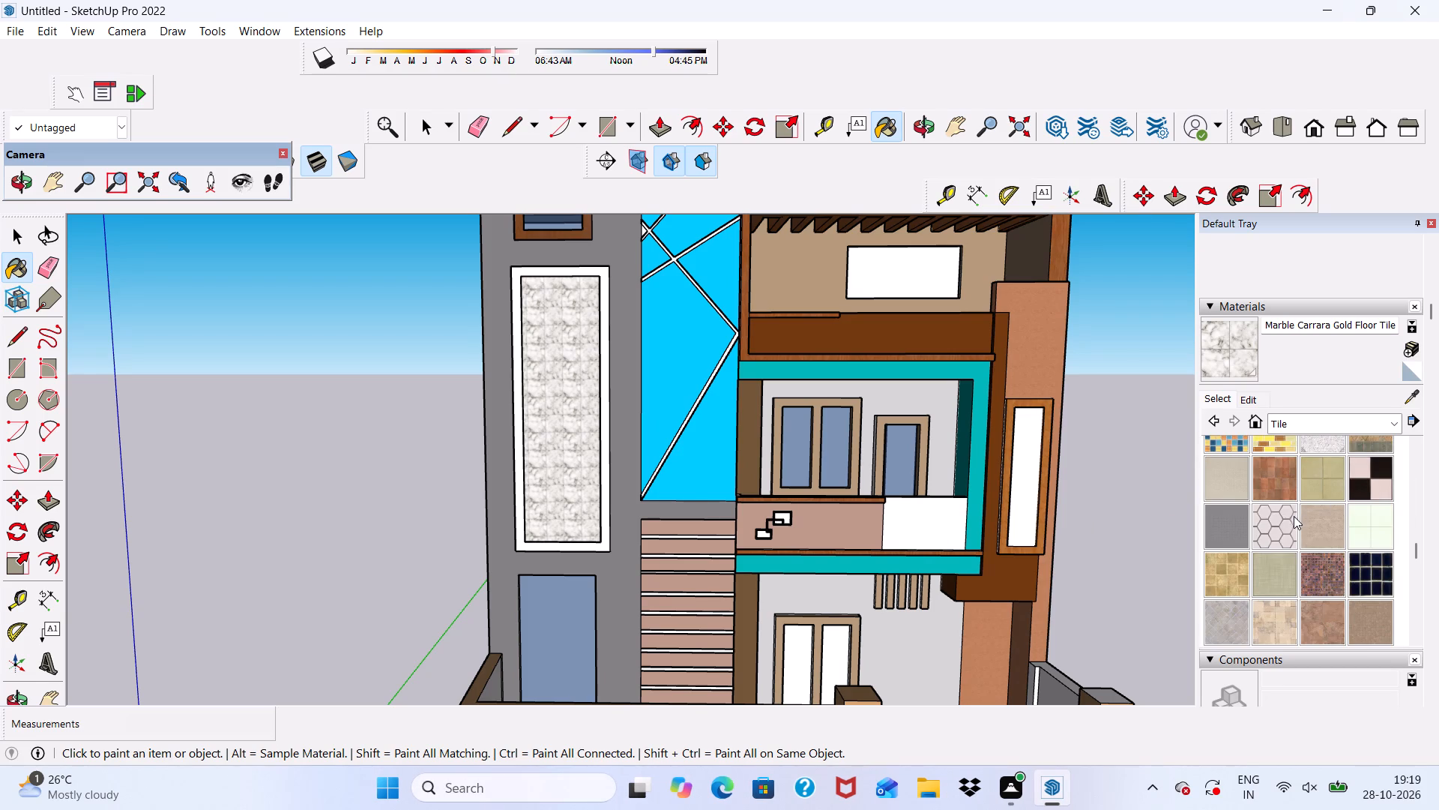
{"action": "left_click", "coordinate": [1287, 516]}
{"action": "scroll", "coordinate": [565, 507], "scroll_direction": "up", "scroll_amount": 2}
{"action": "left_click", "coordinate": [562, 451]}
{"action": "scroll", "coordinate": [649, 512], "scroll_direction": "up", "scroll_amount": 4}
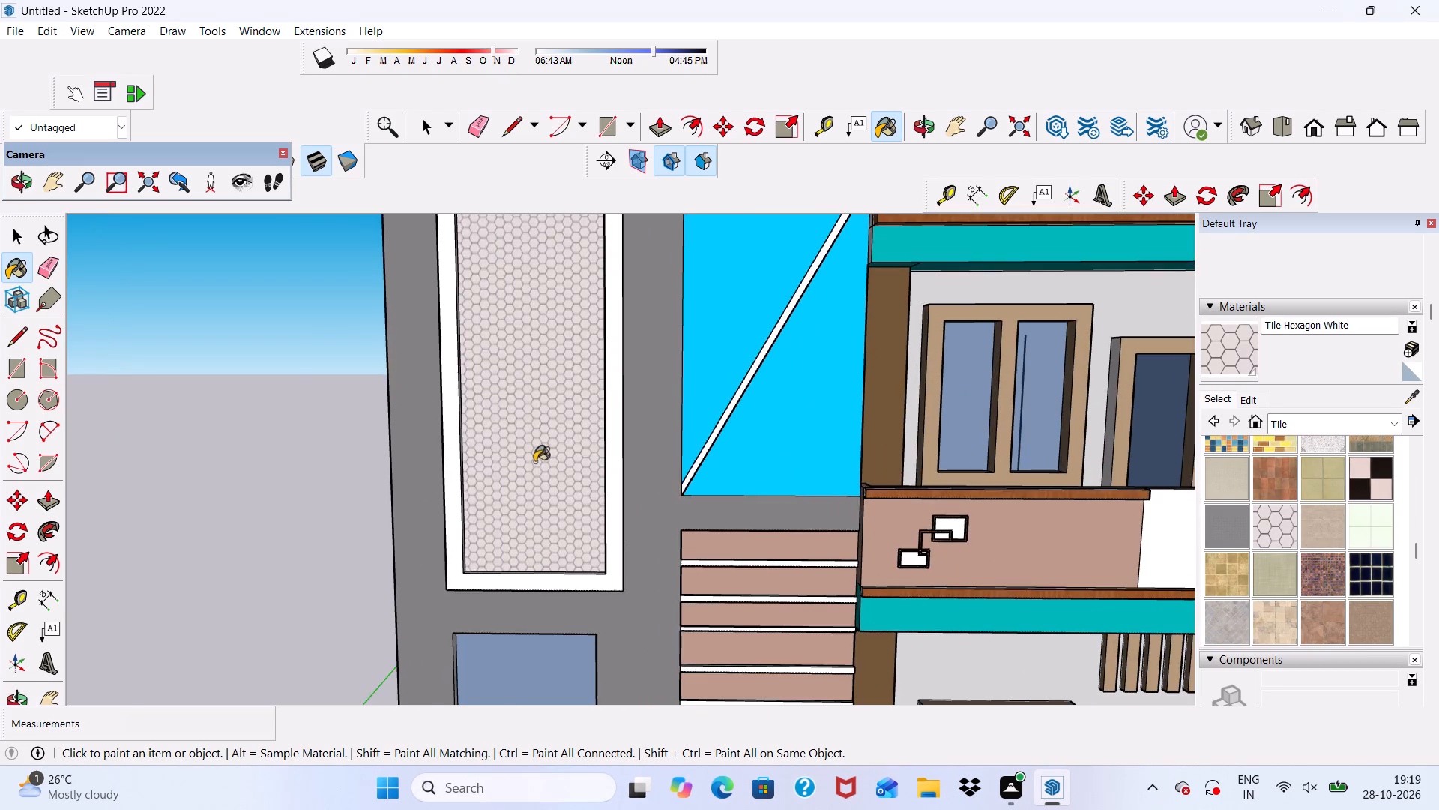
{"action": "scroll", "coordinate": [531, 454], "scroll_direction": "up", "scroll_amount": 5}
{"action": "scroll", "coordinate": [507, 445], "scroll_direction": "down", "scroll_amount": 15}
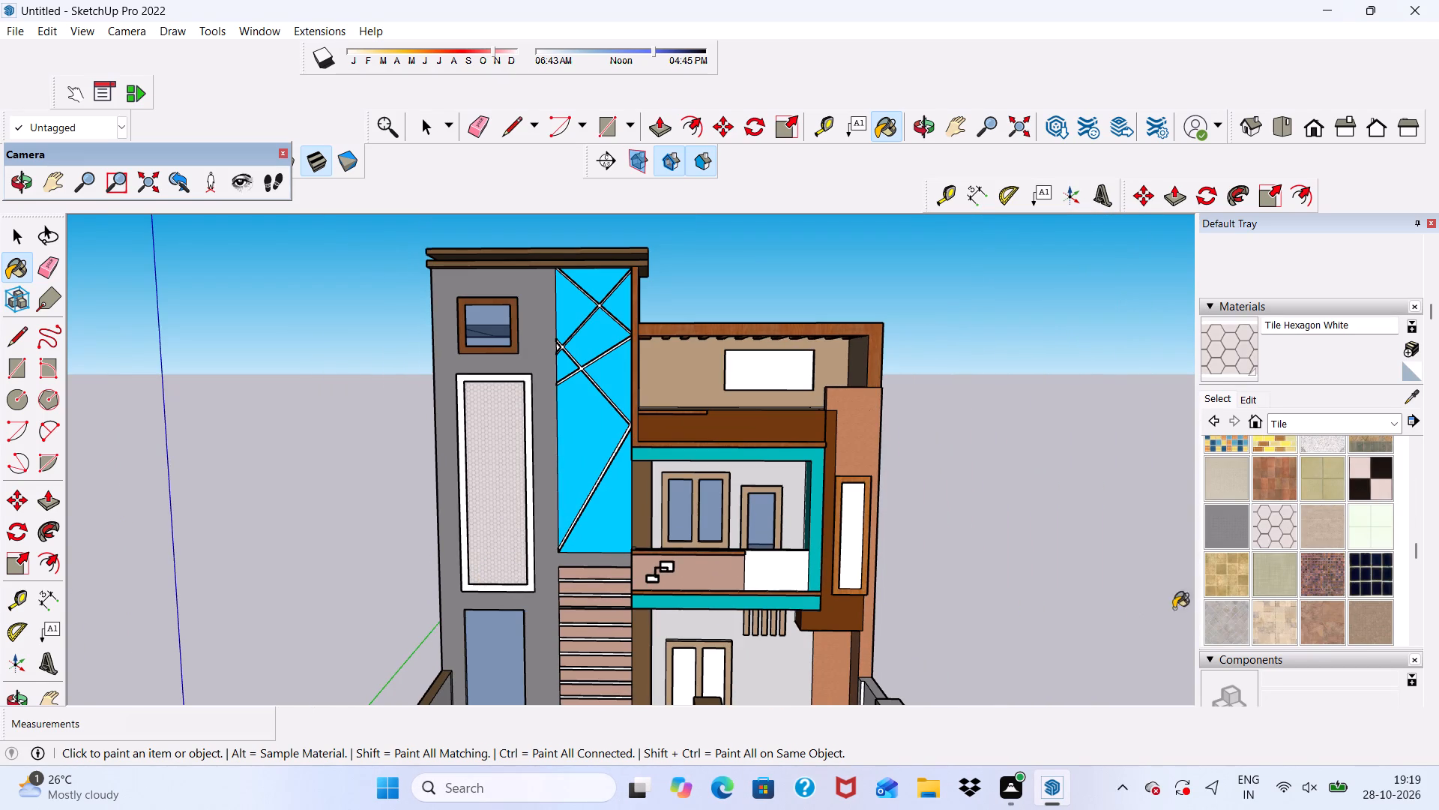
Paint the grey tower's tall framed panel with Square Glass Tile 01 from the Tile materials.
{"action": "scroll", "coordinate": [1292, 553], "scroll_direction": "up", "scroll_amount": 2}
{"action": "left_click", "coordinate": [1309, 551]}
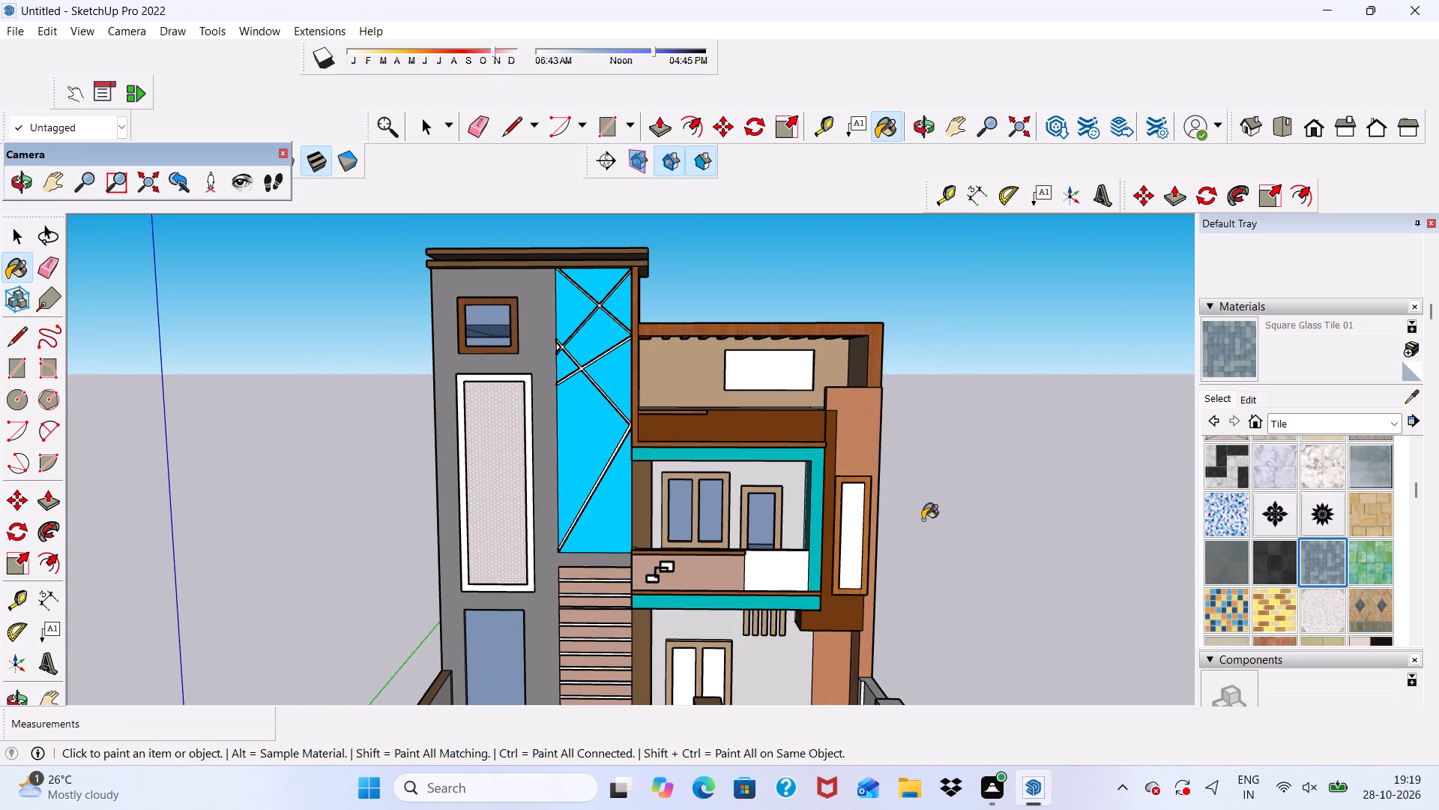
{"action": "scroll", "coordinate": [830, 520], "scroll_direction": "up", "scroll_amount": 4}
{"action": "left_click", "coordinate": [349, 566]}
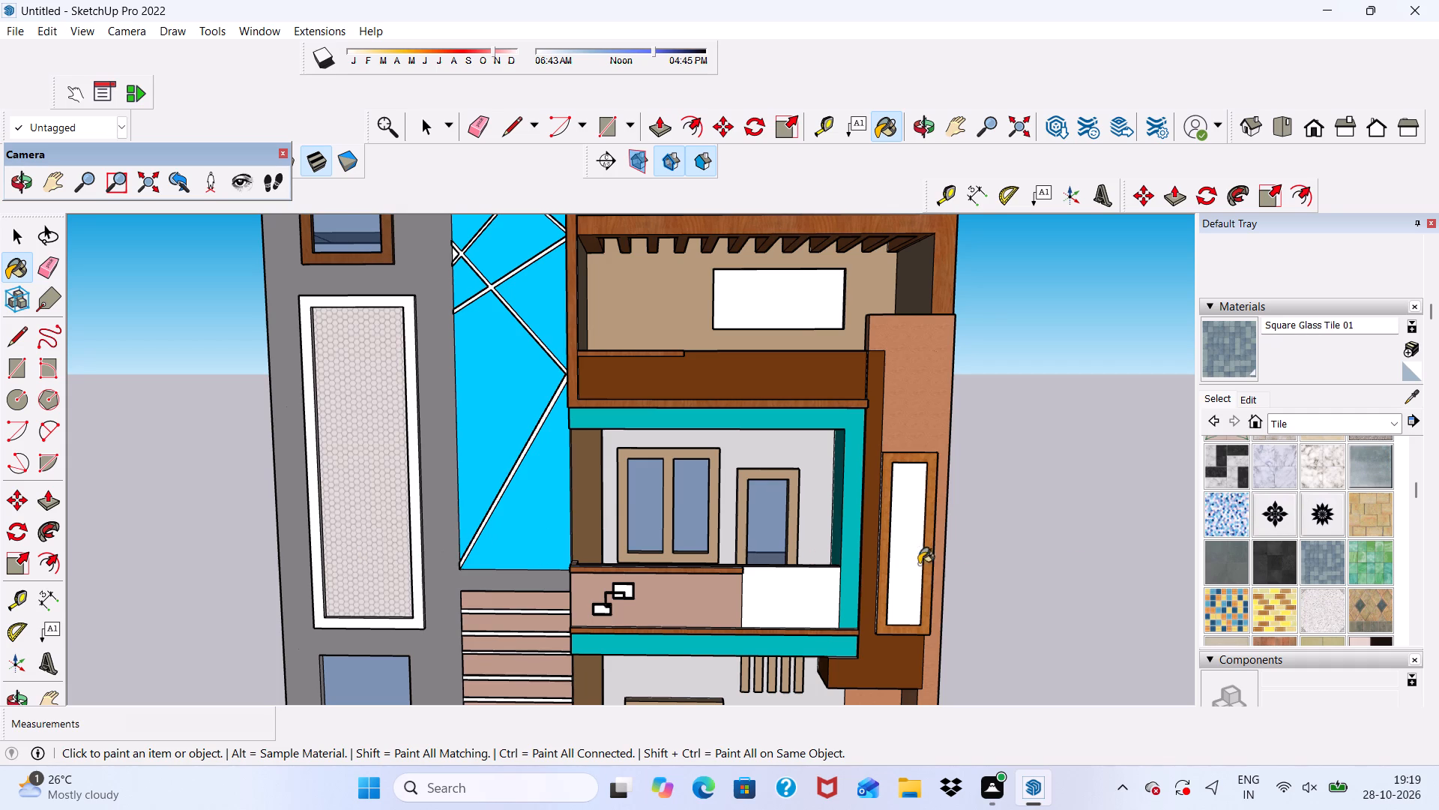
{"action": "scroll", "coordinate": [1081, 563], "scroll_direction": "down", "scroll_amount": 1}
{"action": "scroll", "coordinate": [454, 487], "scroll_direction": "down", "scroll_amount": 6}
{"action": "middle_click_drag", "start_coordinate": [735, 444], "coordinate": [568, 426]}
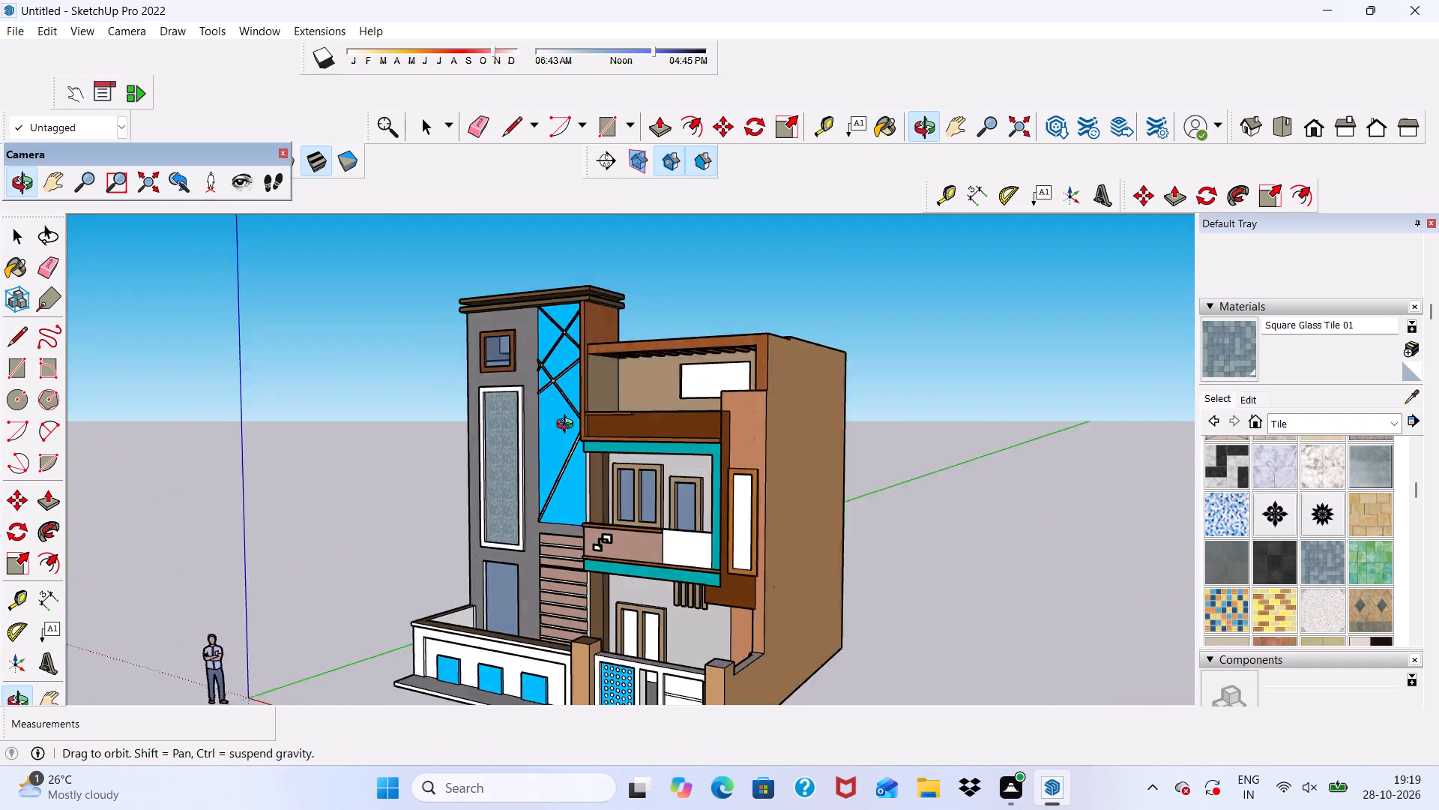
Repaint the grey tower's tall framed panel with Encaustic Tile Circular 01 from the Tile materials.
{"action": "middle_click_drag", "start_coordinate": [568, 426], "coordinate": [695, 373]}
{"action": "scroll", "coordinate": [705, 428], "scroll_direction": "up", "scroll_amount": 16}
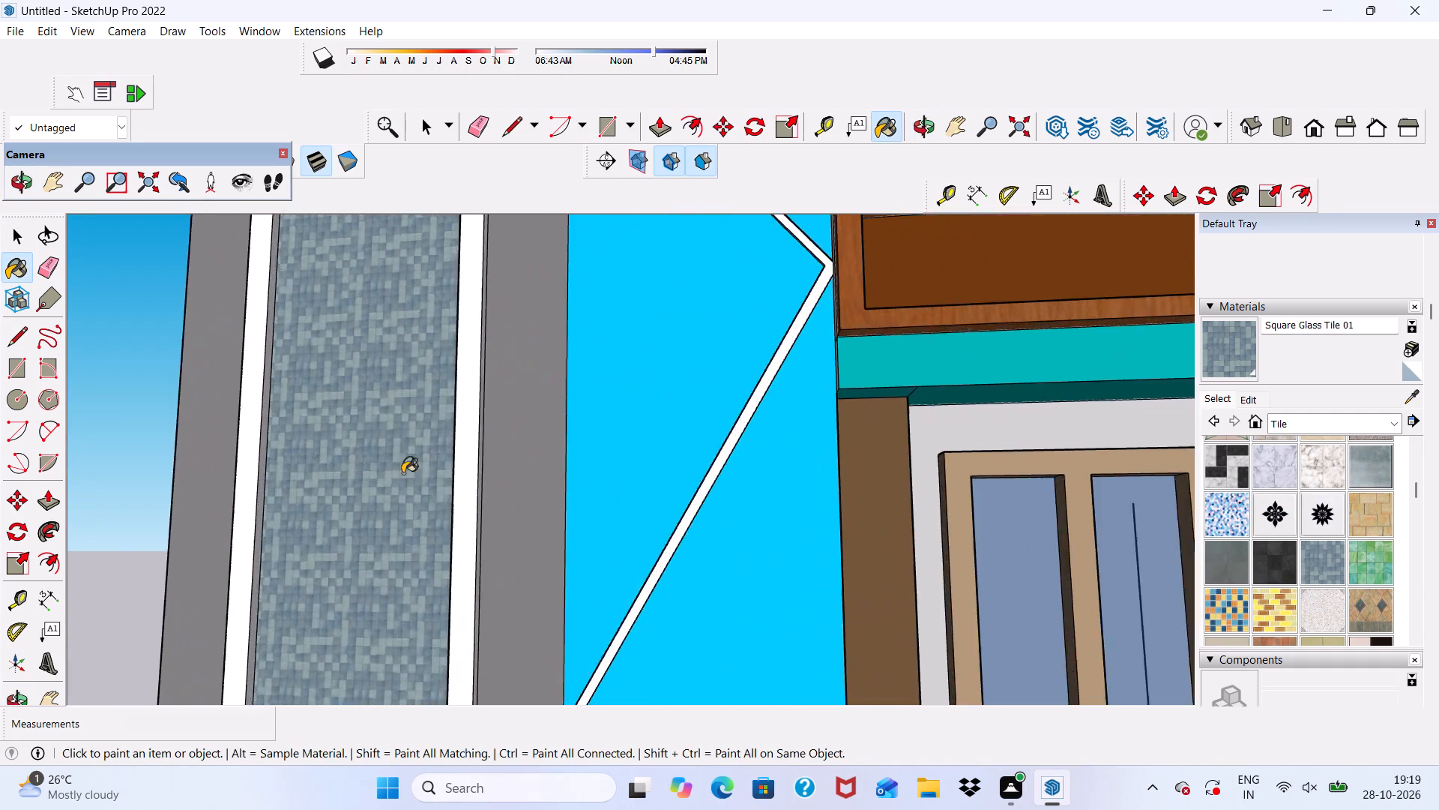
{"action": "scroll", "coordinate": [402, 473], "scroll_direction": "up", "scroll_amount": 7}
{"action": "scroll", "coordinate": [746, 324], "scroll_direction": "down", "scroll_amount": 1}
{"action": "scroll", "coordinate": [802, 326], "scroll_direction": "up", "scroll_amount": 3}
{"action": "scroll", "coordinate": [1338, 497], "scroll_direction": "up", "scroll_amount": 1}
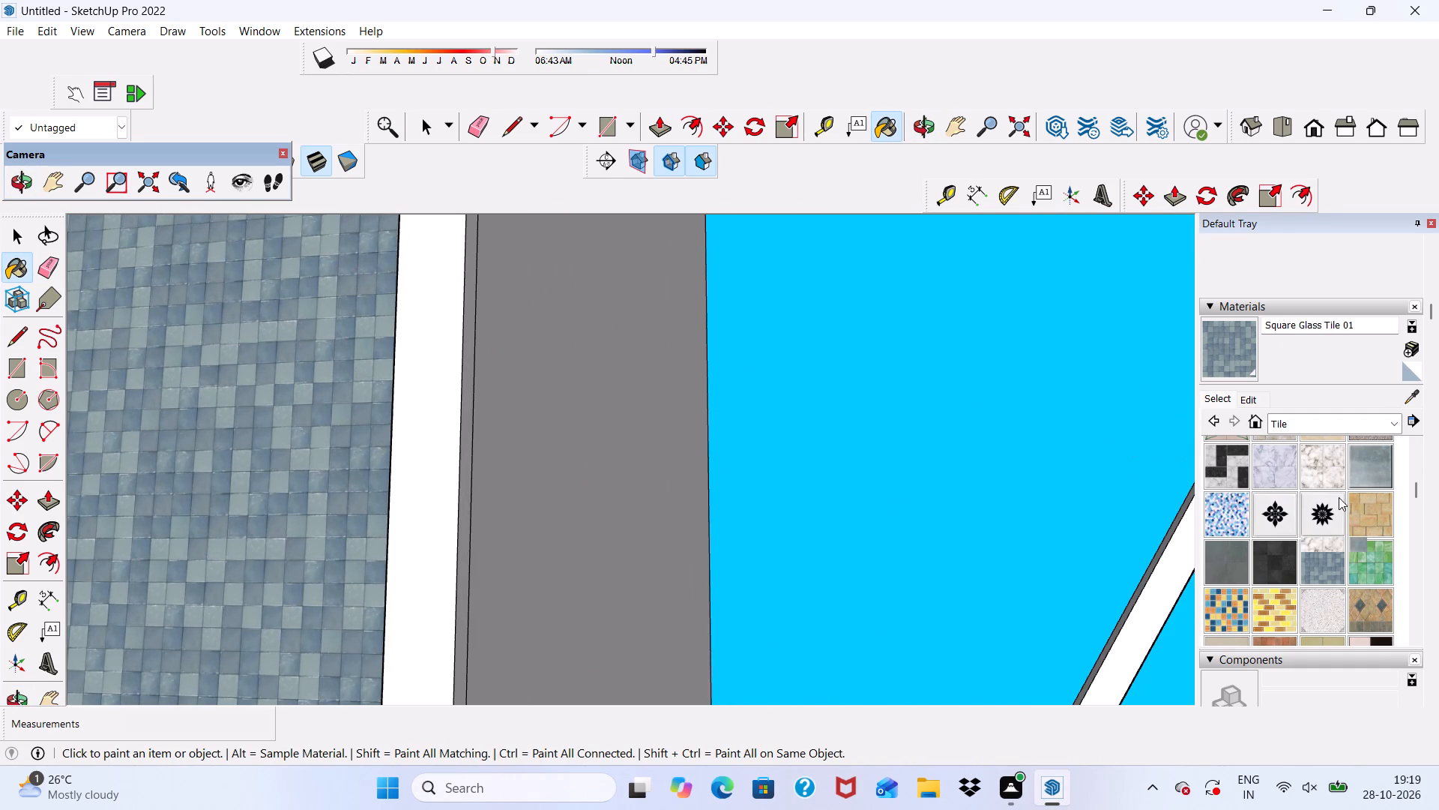
{"action": "scroll", "coordinate": [1339, 497], "scroll_direction": "up", "scroll_amount": 1}
{"action": "left_click", "coordinate": [1371, 542]}
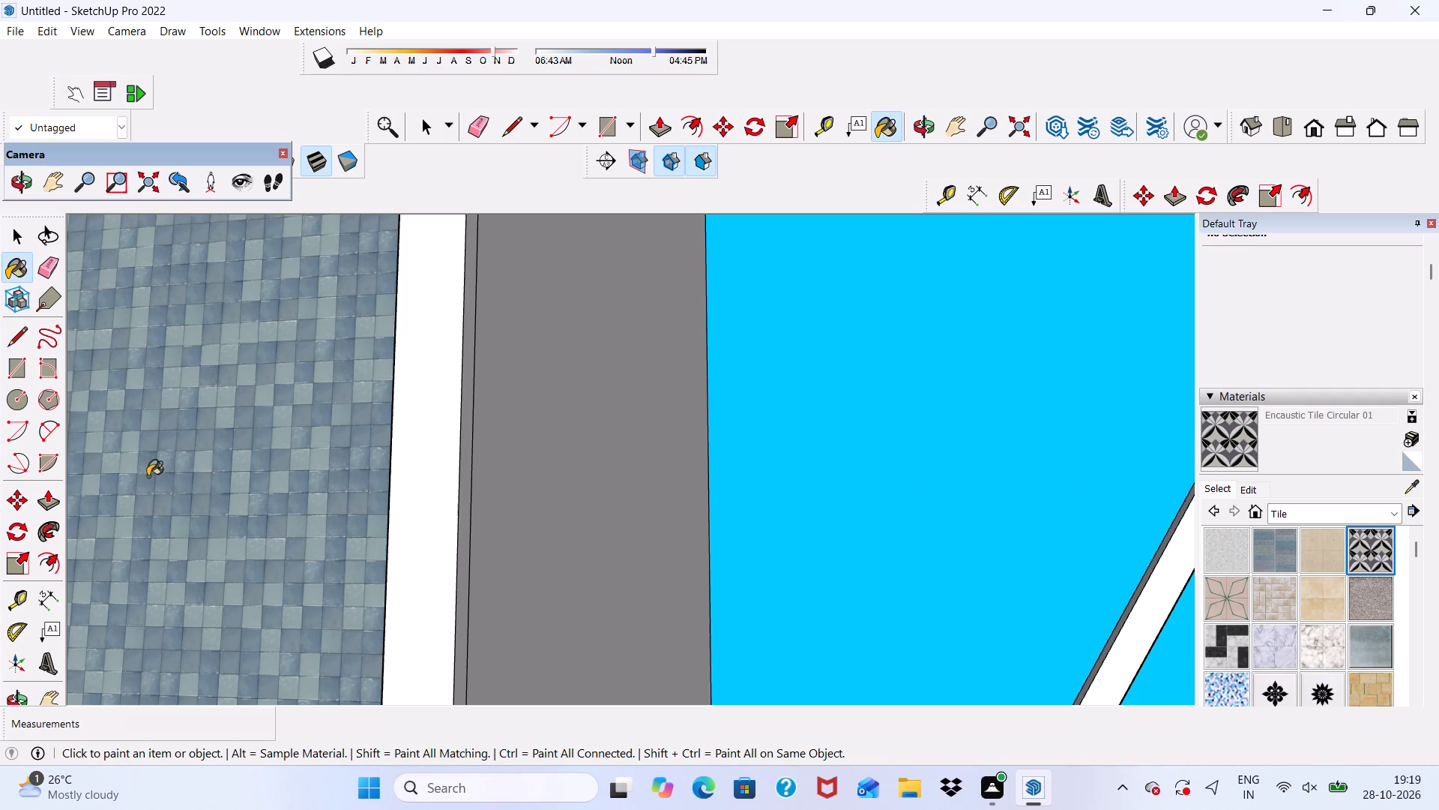
{"action": "left_click_drag", "start_coordinate": [152, 476], "coordinate": [159, 478]}
{"action": "scroll", "coordinate": [245, 465], "scroll_direction": "down", "scroll_amount": 20}
{"action": "scroll", "coordinate": [245, 465], "scroll_direction": "down", "scroll_amount": 4}
{"action": "middle_click_drag", "start_coordinate": [553, 464], "coordinate": [566, 469]}
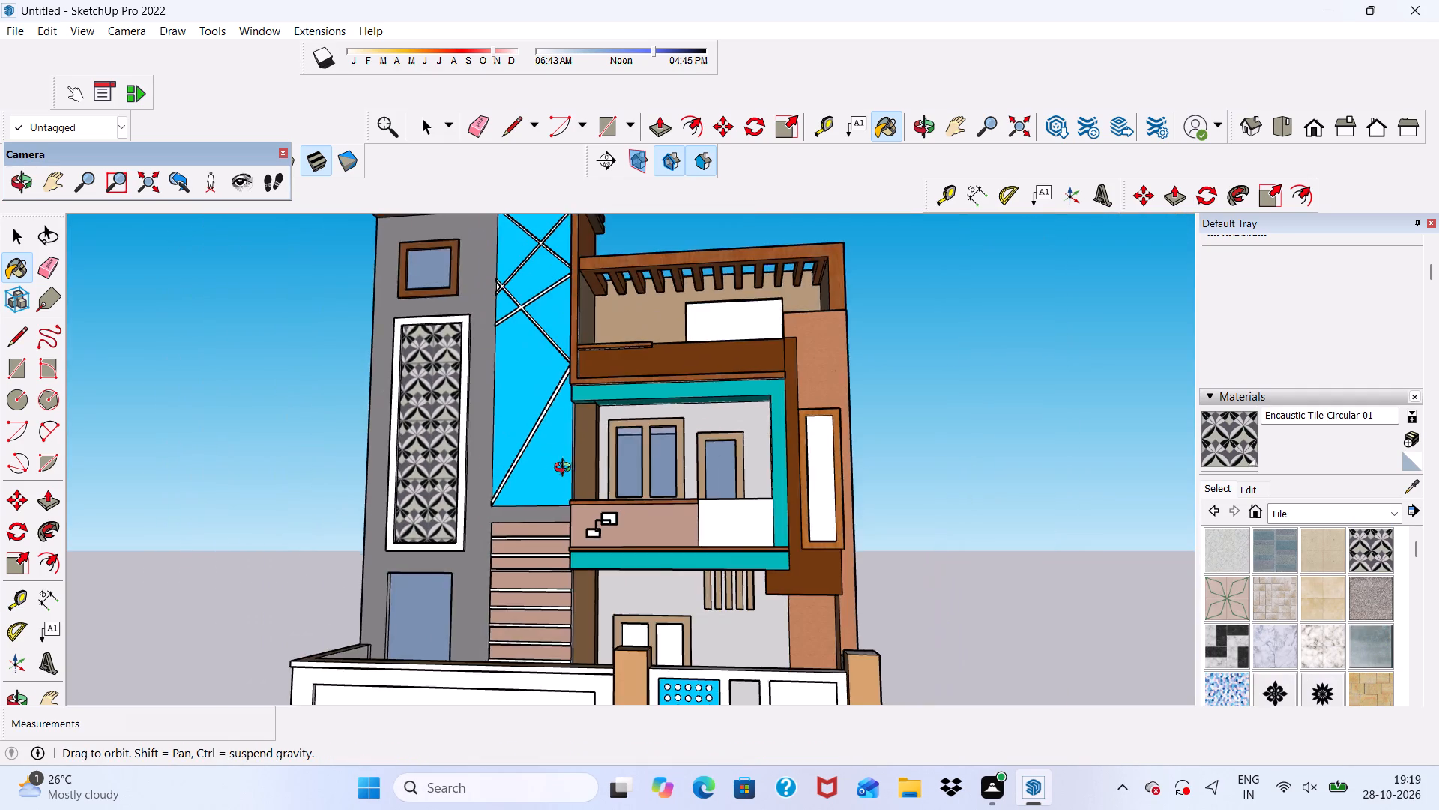
{"action": "middle_click_drag", "start_coordinate": [566, 469], "coordinate": [498, 543]}
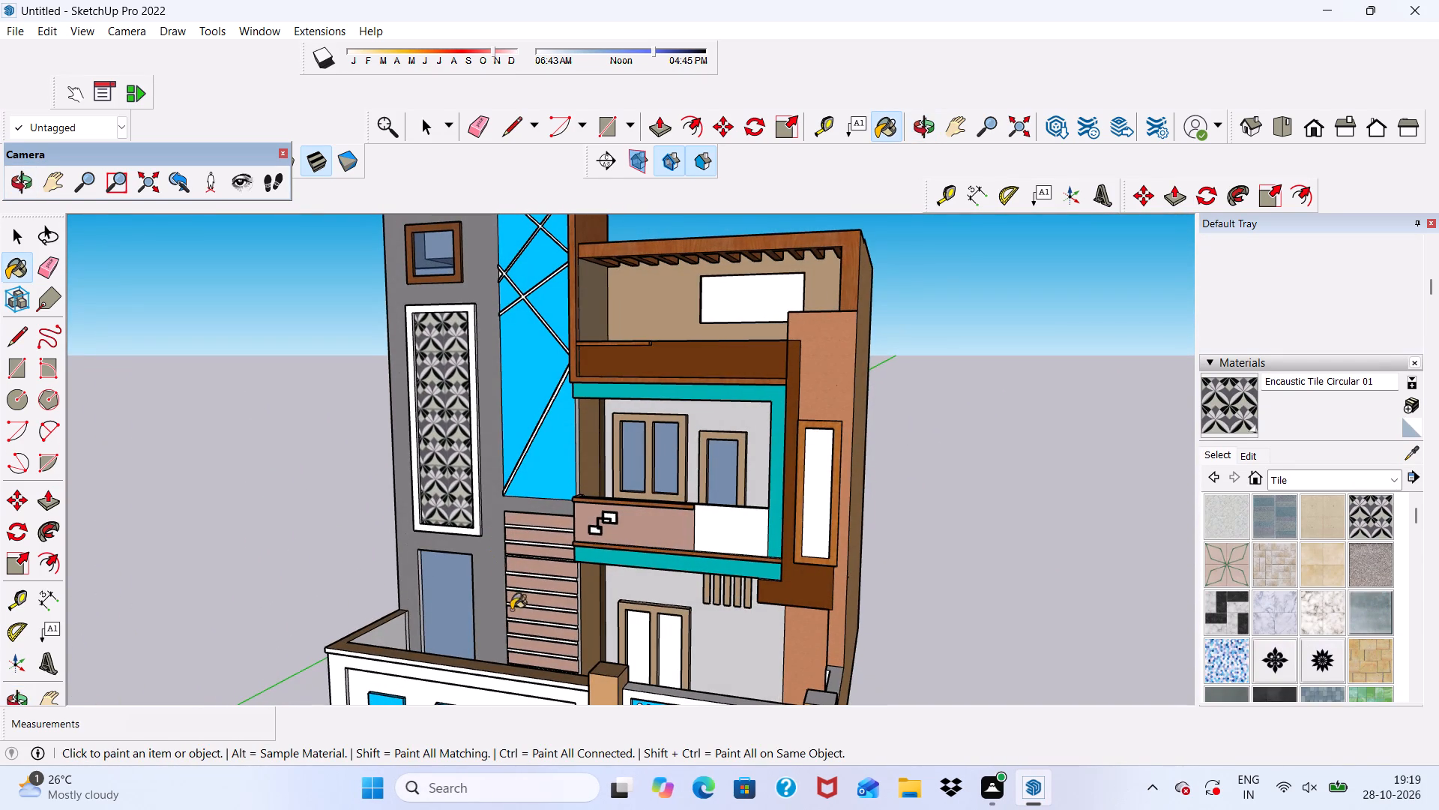
Paint the narrow wood-framed panel on the pillar beside the first-floor balcony with Basketweave from the Patterns materials.
{"action": "scroll", "coordinate": [695, 499], "scroll_direction": "down", "scroll_amount": 1}
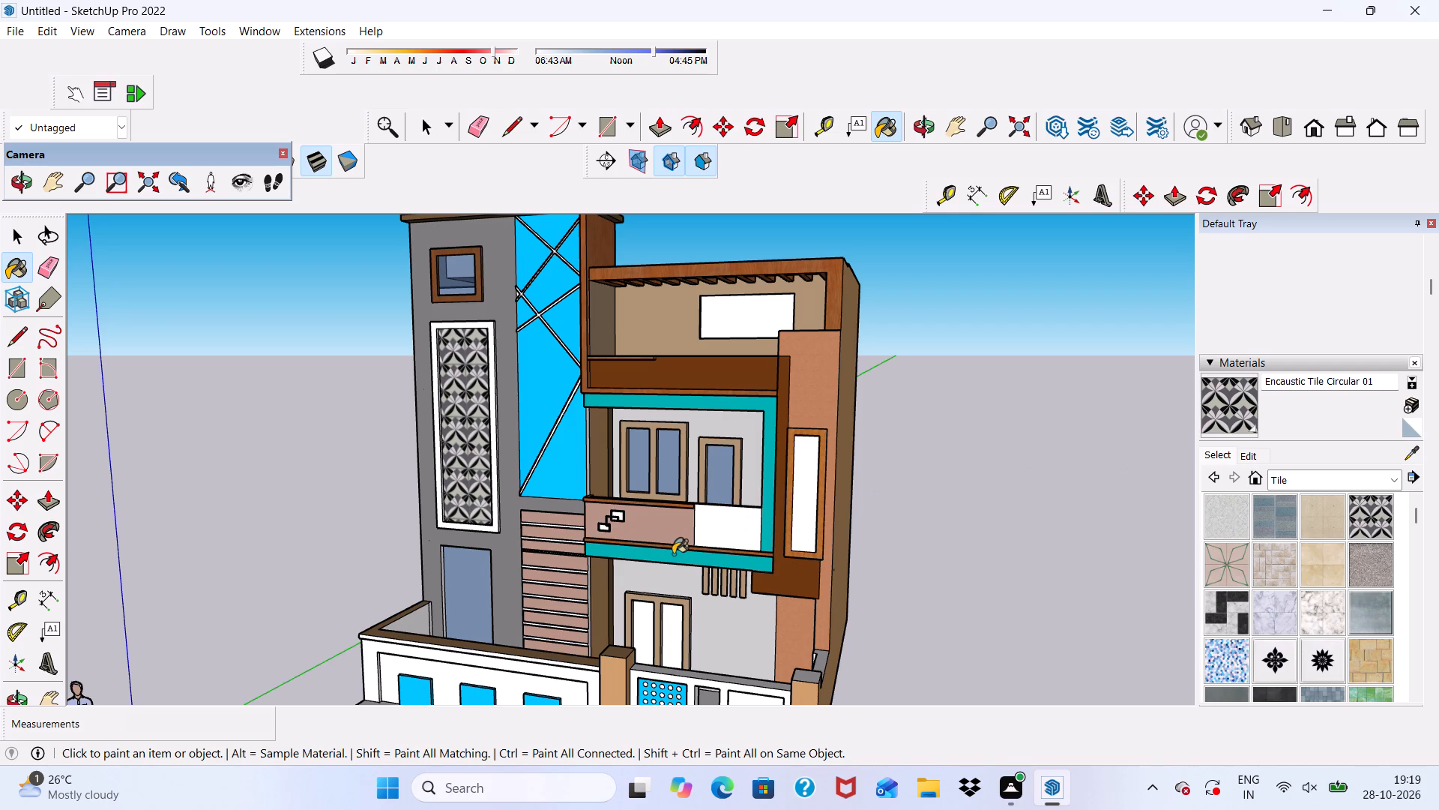
{"action": "scroll", "coordinate": [677, 556], "scroll_direction": "down", "scroll_amount": 2}
{"action": "middle_click_drag", "start_coordinate": [678, 557], "coordinate": [803, 520]}
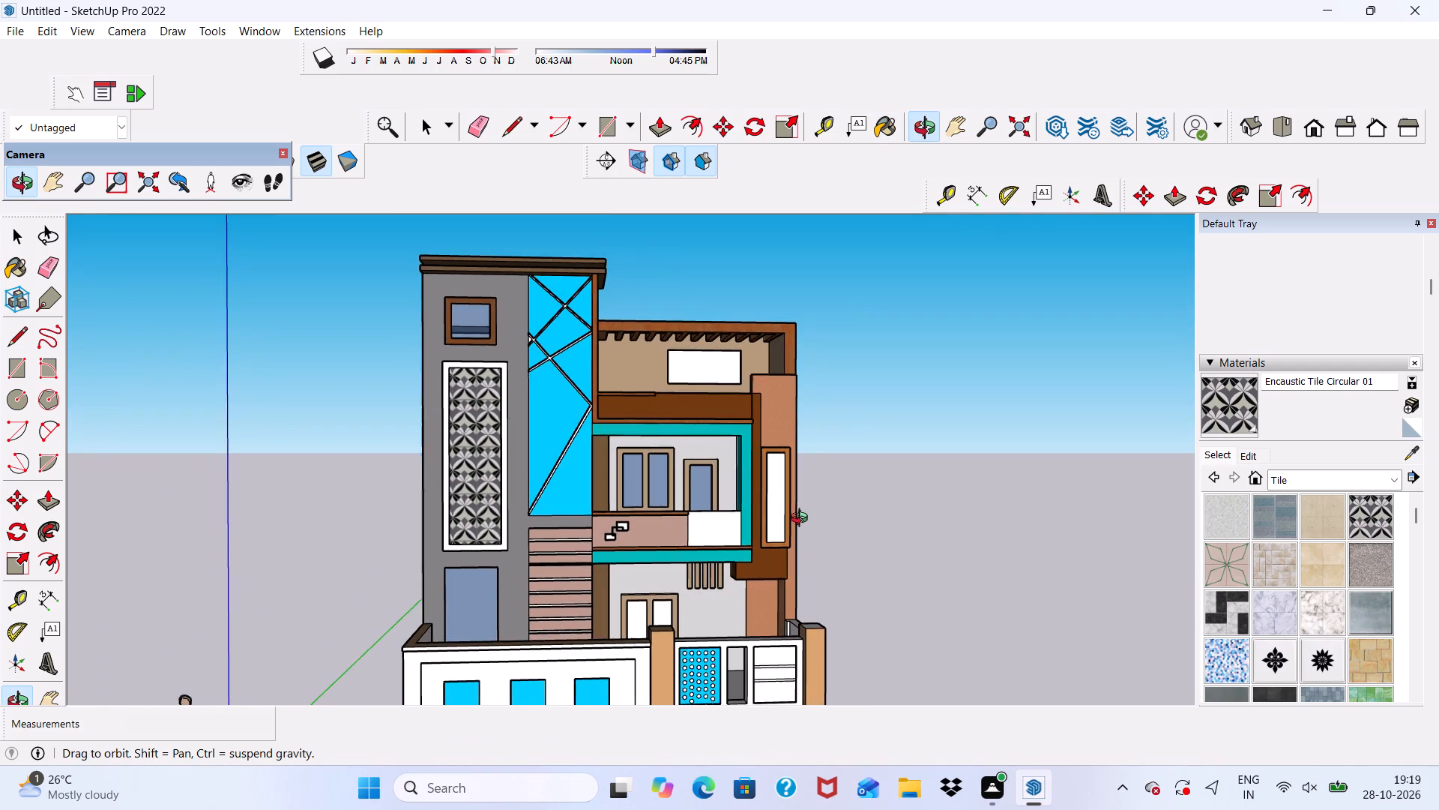
{"action": "middle_click_drag", "start_coordinate": [803, 520], "coordinate": [732, 569]}
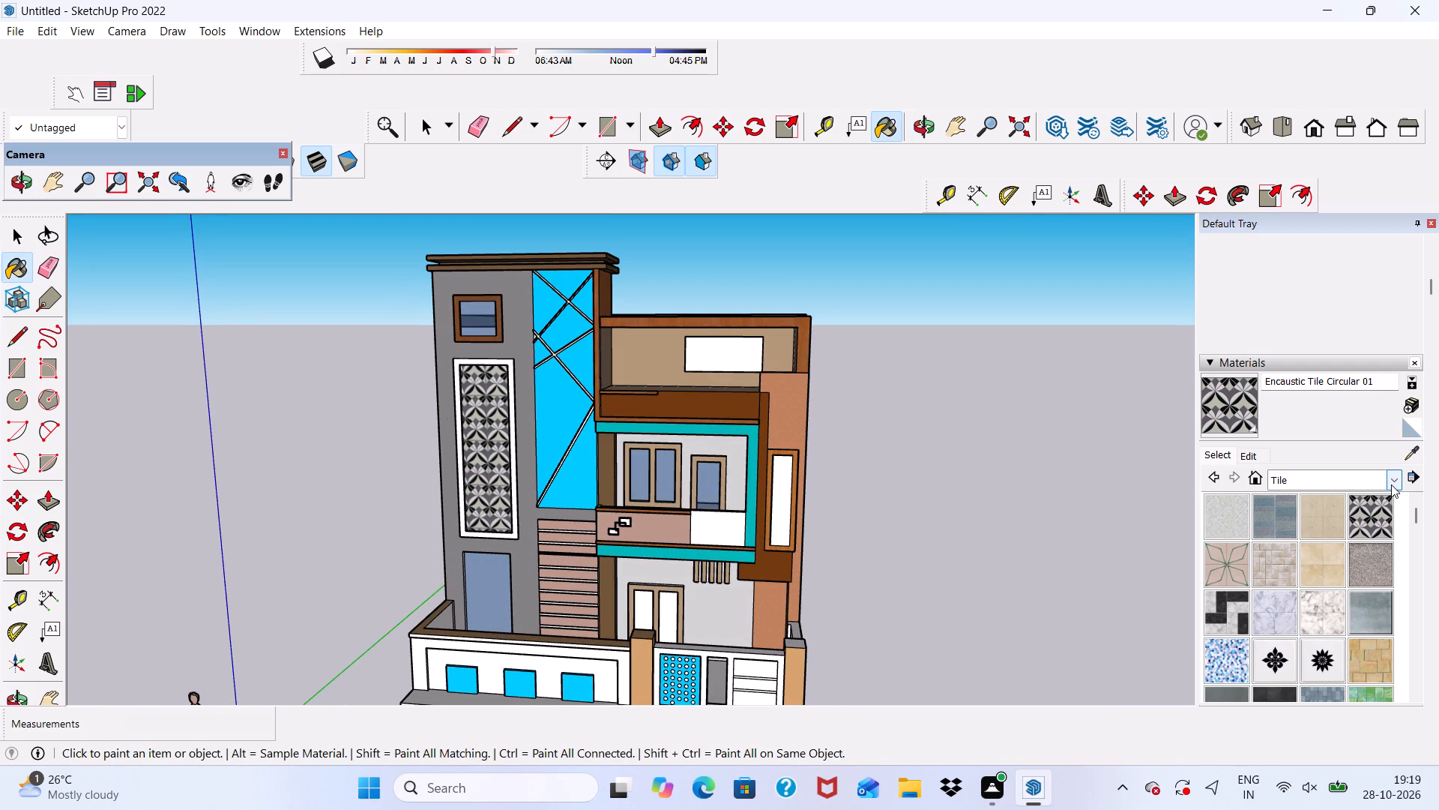
{"action": "left_click", "coordinate": [1391, 482]}
{"action": "left_click", "coordinate": [1329, 616]}
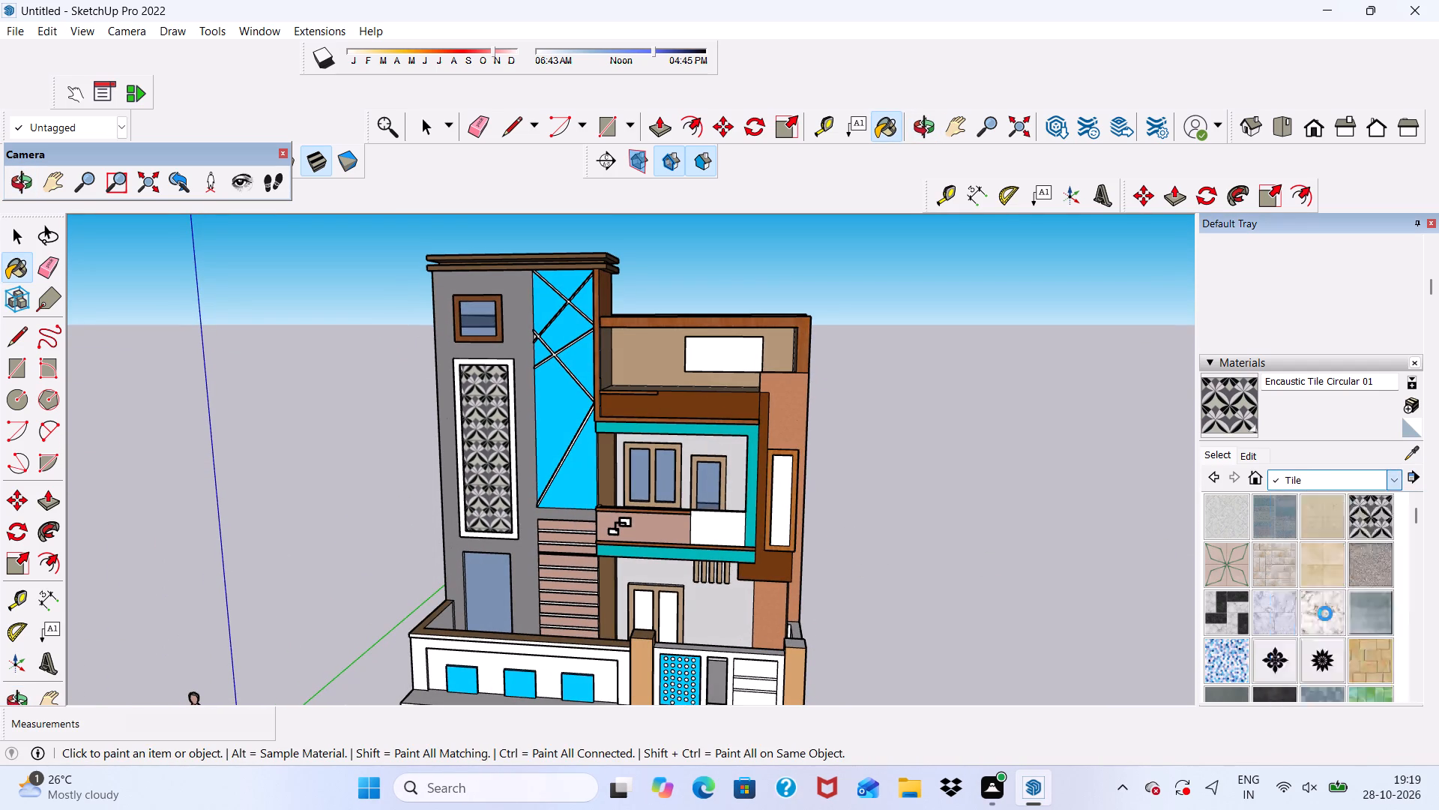
{"action": "scroll", "coordinate": [1348, 583], "scroll_direction": "up", "scroll_amount": 2}
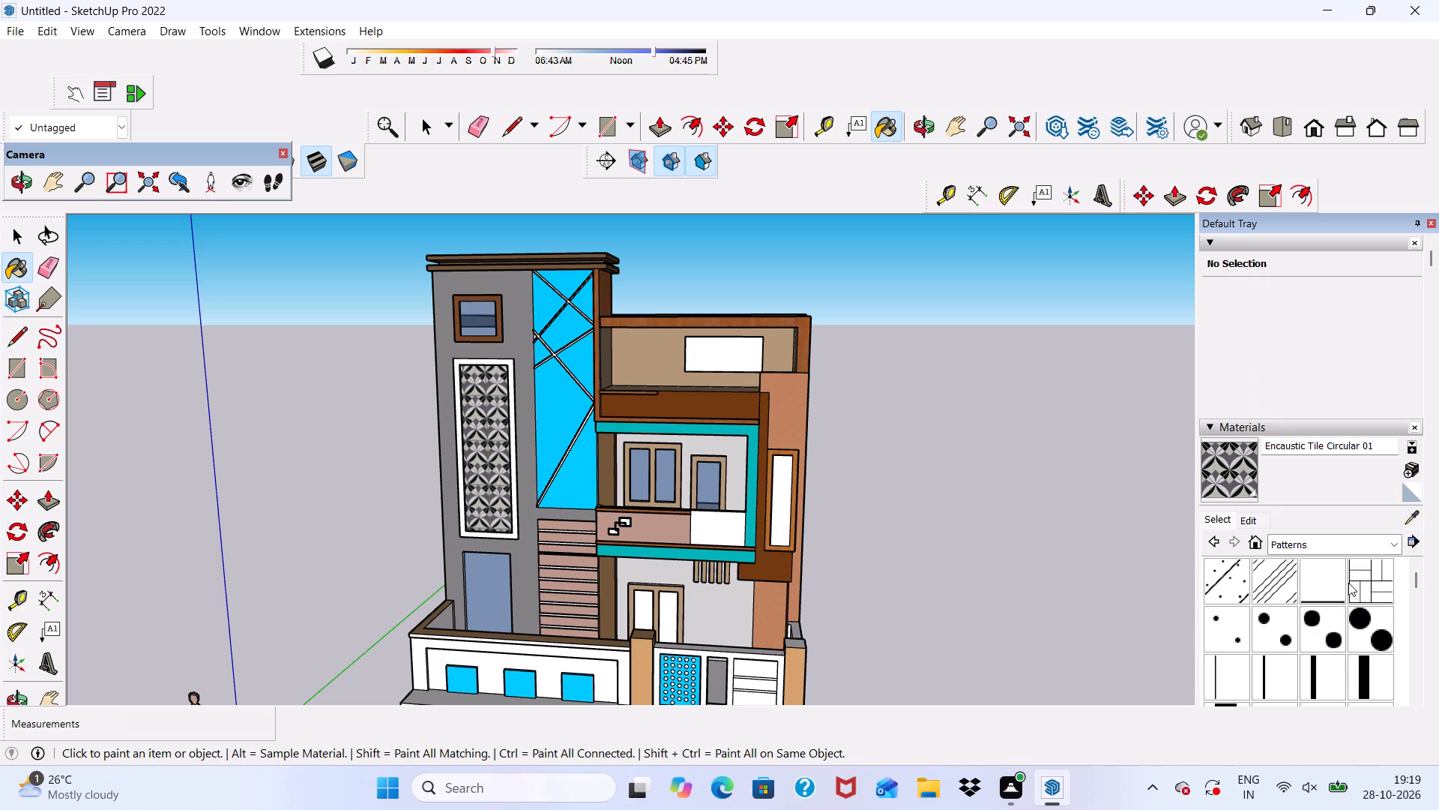
{"action": "scroll", "coordinate": [1363, 606], "scroll_direction": "down", "scroll_amount": 1}
{"action": "scroll", "coordinate": [1363, 605], "scroll_direction": "up", "scroll_amount": 1}
{"action": "left_click", "coordinate": [1375, 581]}
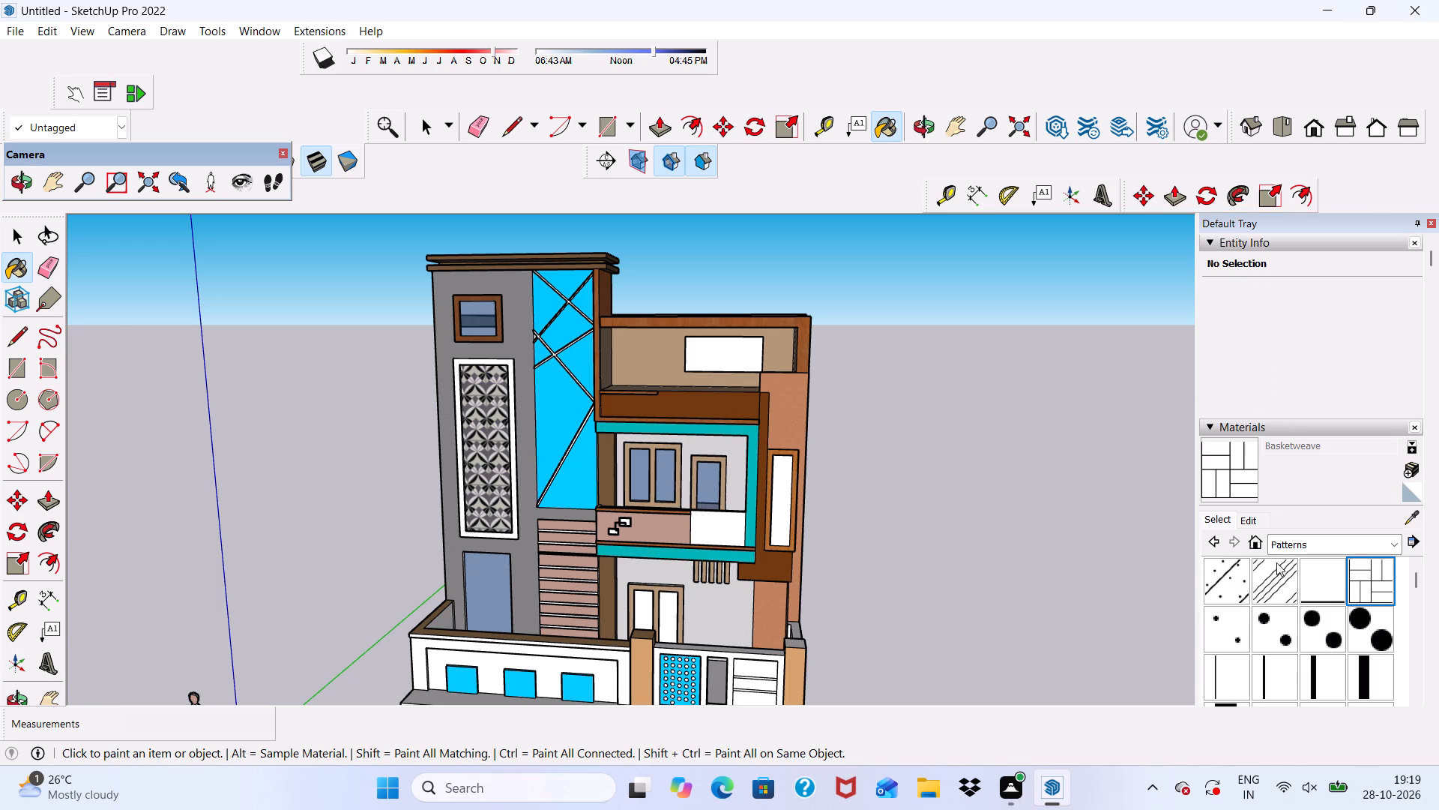
{"action": "scroll", "coordinate": [890, 540], "scroll_direction": "up", "scroll_amount": 7}
{"action": "left_click", "coordinate": [765, 469]}
{"action": "scroll", "coordinate": [787, 498], "scroll_direction": "up", "scroll_amount": 9}
{"action": "scroll", "coordinate": [740, 553], "scroll_direction": "up", "scroll_amount": 1}
{"action": "middle_click_drag", "start_coordinate": [740, 553], "coordinate": [741, 528]}
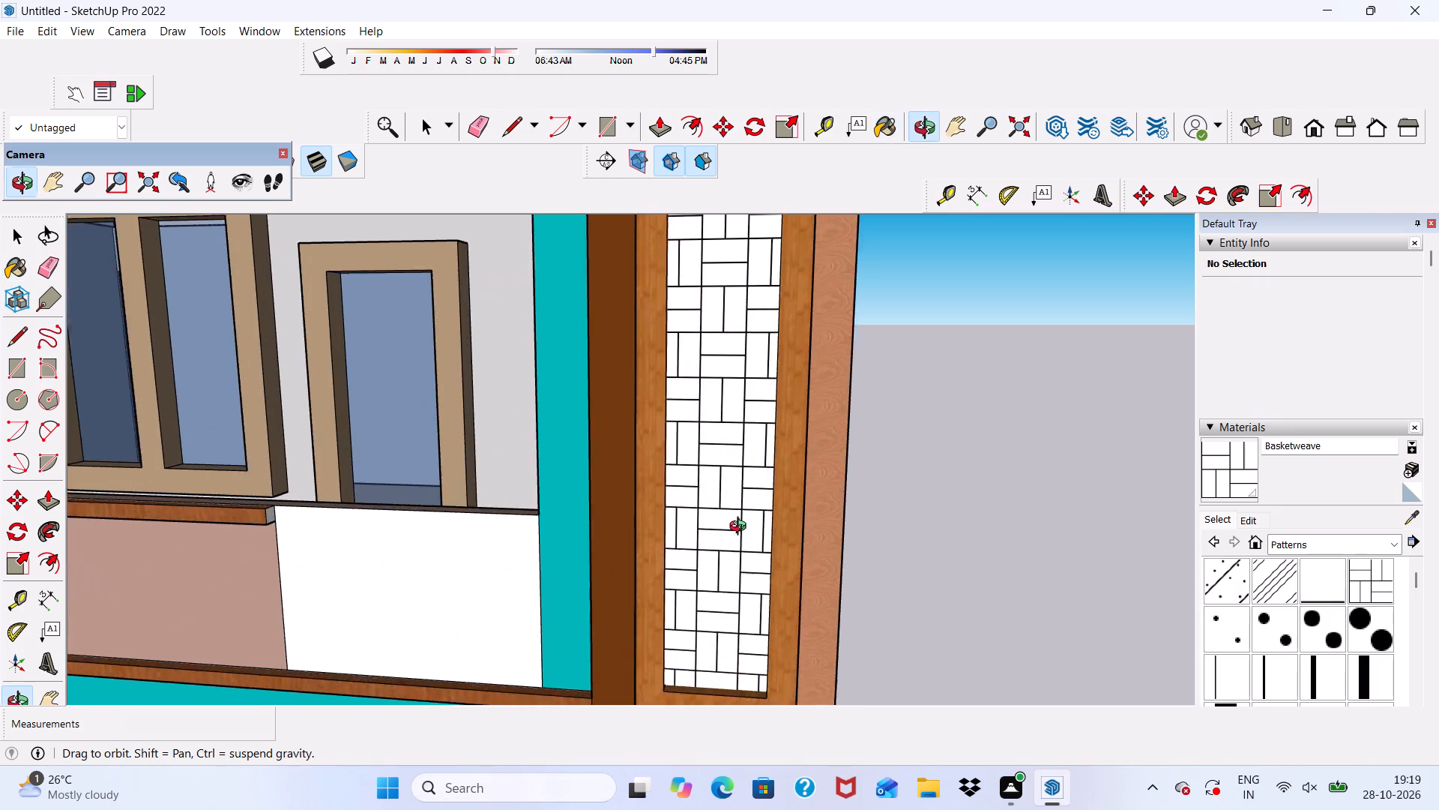
{"action": "middle_click_drag", "start_coordinate": [741, 528], "coordinate": [759, 504]}
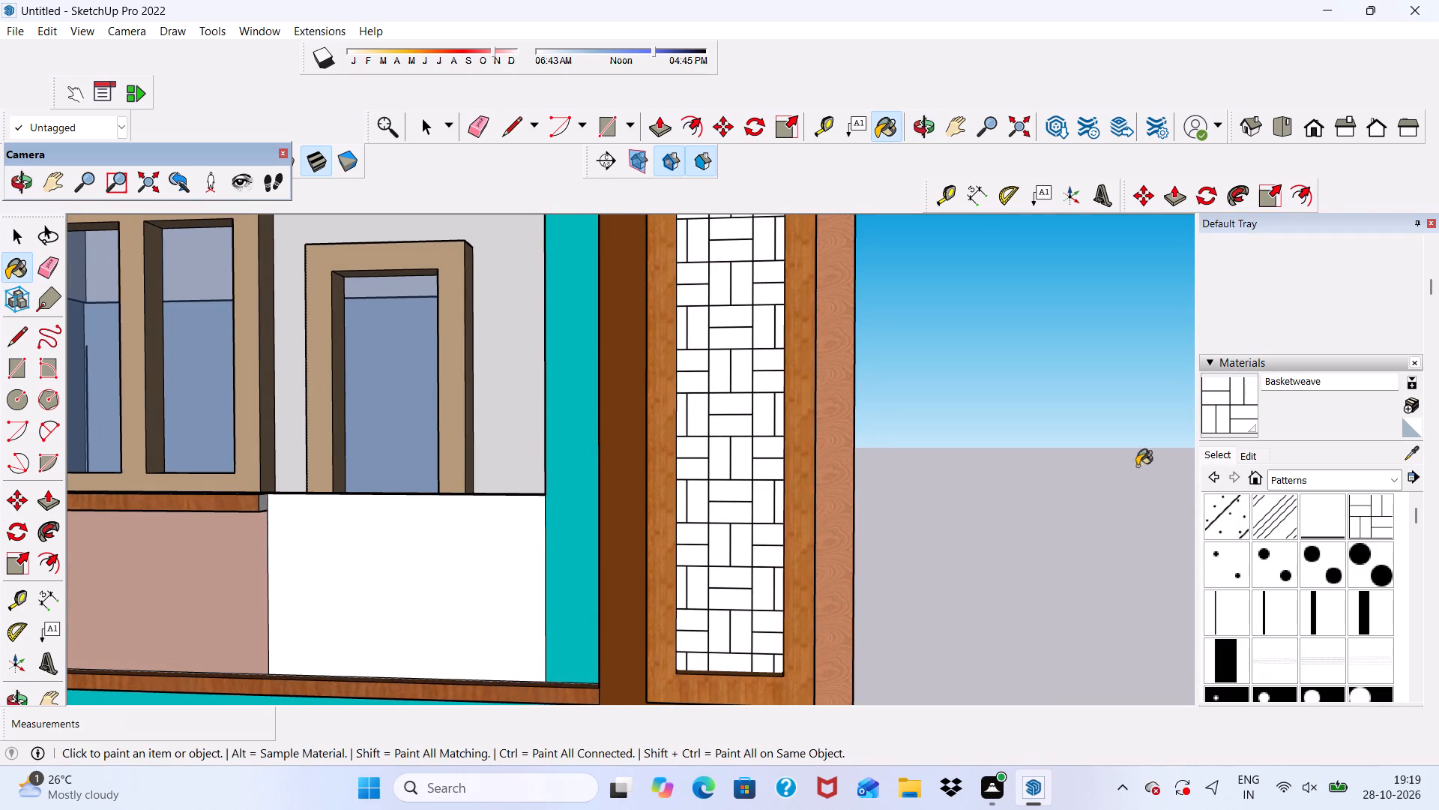
Paint the white rectangular panel on the top-floor beige back wall with the Basketweave pattern.
{"action": "scroll", "coordinate": [695, 510], "scroll_direction": "down", "scroll_amount": 13}
{"action": "middle_click_drag", "start_coordinate": [719, 649], "coordinate": [727, 604]}
{"action": "scroll", "coordinate": [548, 586], "scroll_direction": "up", "scroll_amount": 1}
{"action": "scroll", "coordinate": [723, 552], "scroll_direction": "up", "scroll_amount": 1}
{"action": "scroll", "coordinate": [717, 514], "scroll_direction": "down", "scroll_amount": 10}
{"action": "scroll", "coordinate": [638, 420], "scroll_direction": "up", "scroll_amount": 4}
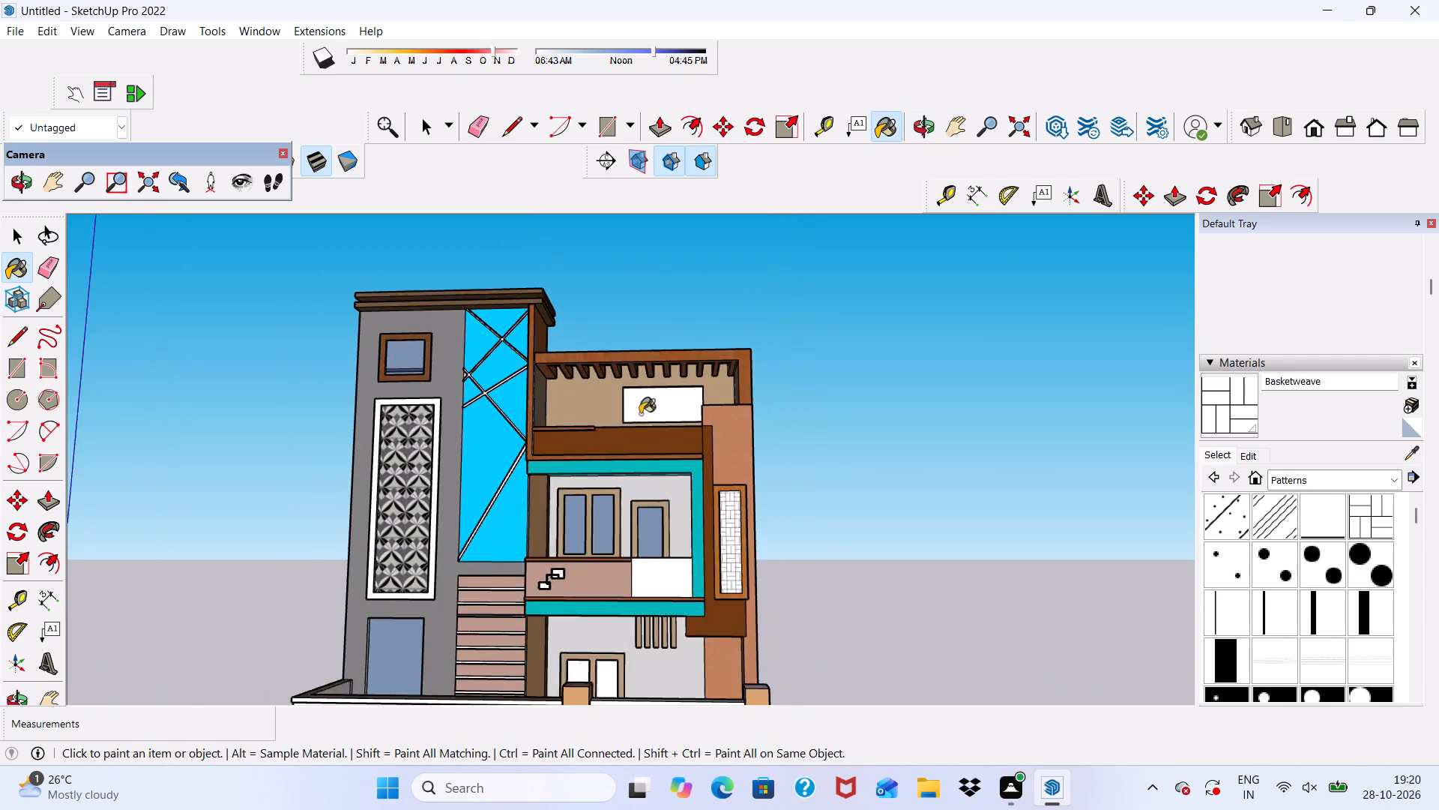
{"action": "scroll", "coordinate": [640, 414], "scroll_direction": "up", "scroll_amount": 1}
{"action": "left_click", "coordinate": [648, 400]}
{"action": "scroll", "coordinate": [696, 448], "scroll_direction": "up", "scroll_amount": 3}
{"action": "middle_click_drag", "start_coordinate": [712, 484], "coordinate": [708, 576]}
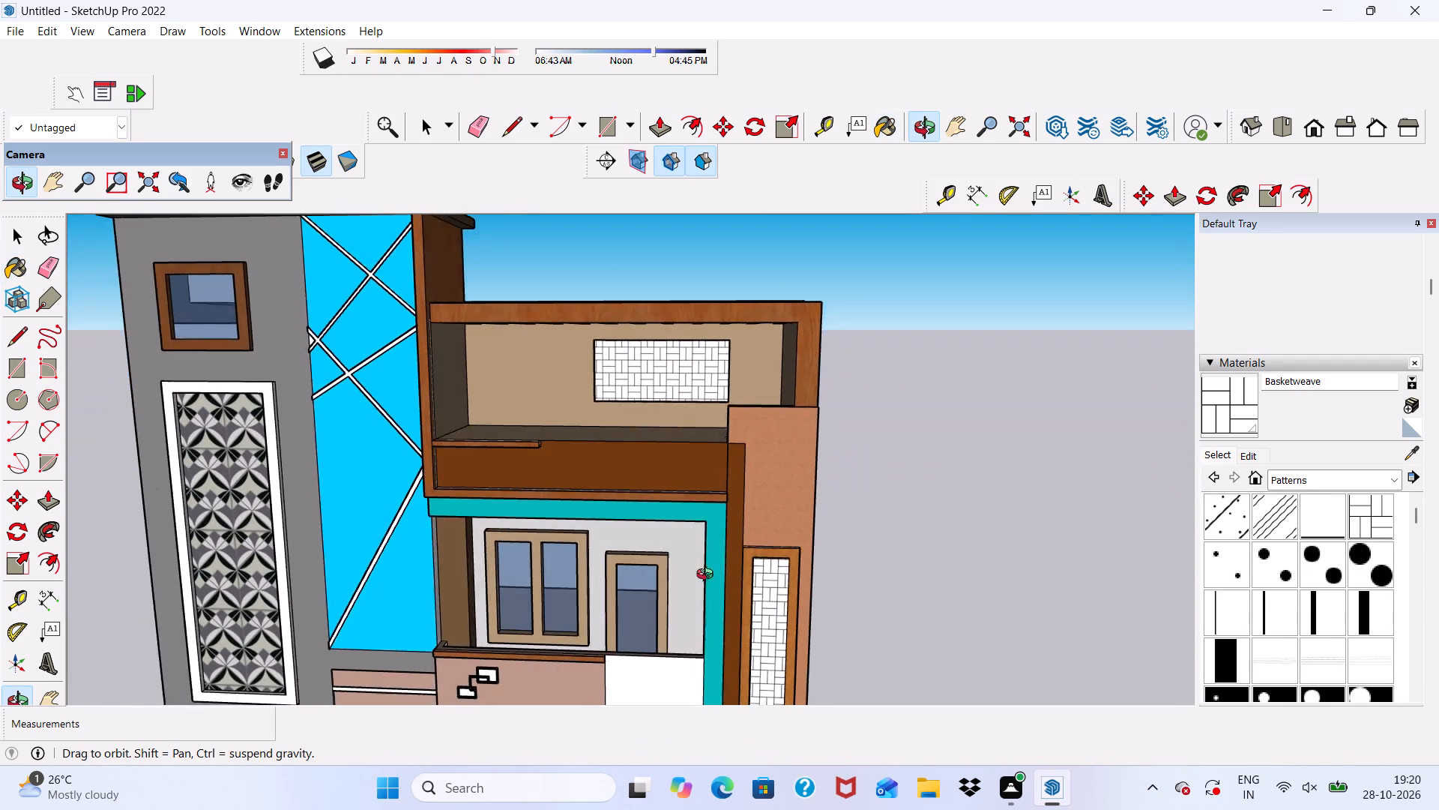
{"action": "middle_click_drag", "start_coordinate": [708, 576], "coordinate": [712, 499]}
{"action": "scroll", "coordinate": [749, 489], "scroll_direction": "up", "scroll_amount": 1}
{"action": "scroll", "coordinate": [755, 501], "scroll_direction": "down", "scroll_amount": 7}
{"action": "middle_click_drag", "start_coordinate": [608, 667], "coordinate": [683, 673]}
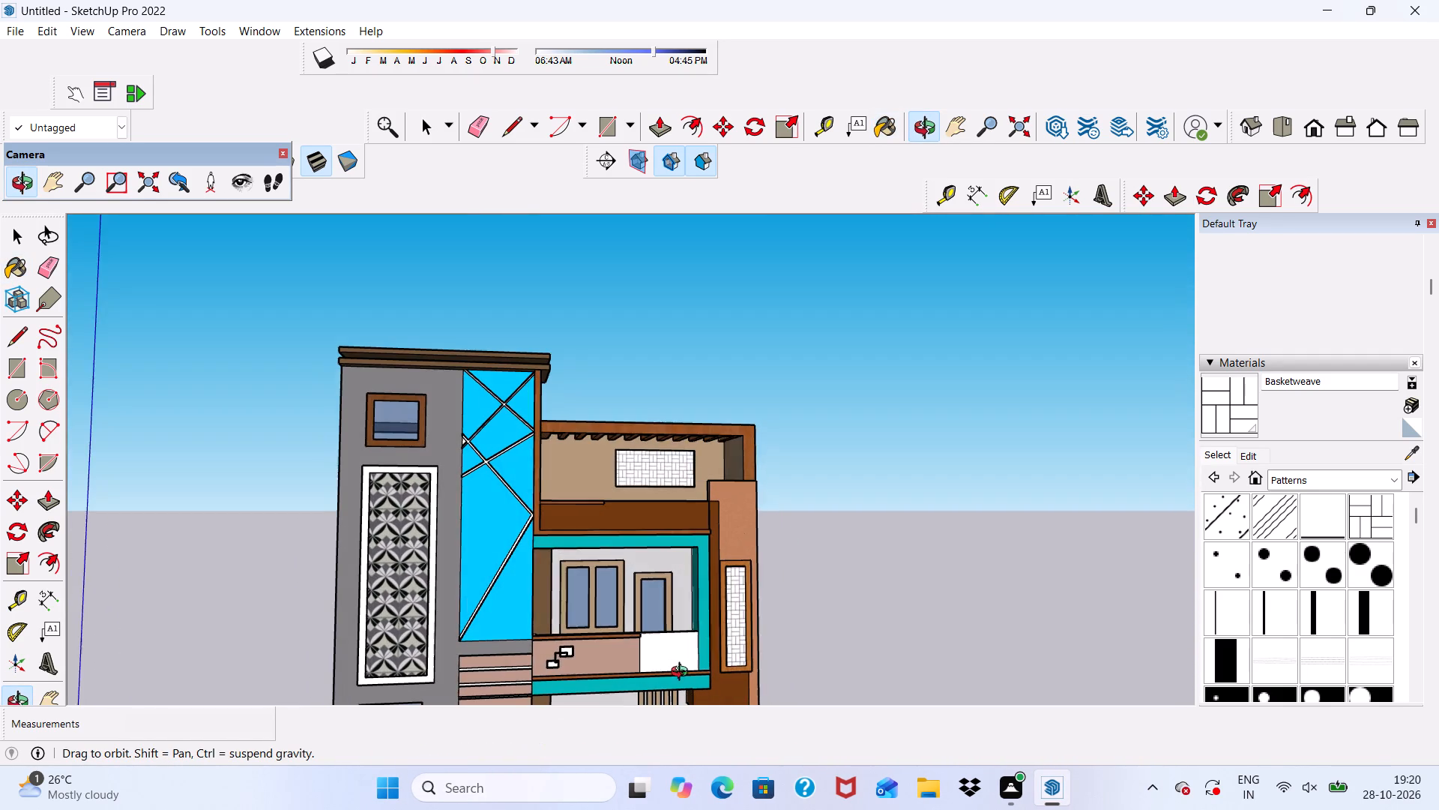
{"action": "middle_click_drag", "start_coordinate": [683, 673], "coordinate": [684, 673]}
Paint the outer face of the first-floor balcony's white railing panel with Translucent Glass Gray from the Glass and Mirrors materials.
{"action": "left_click", "coordinate": [1207, 455]}
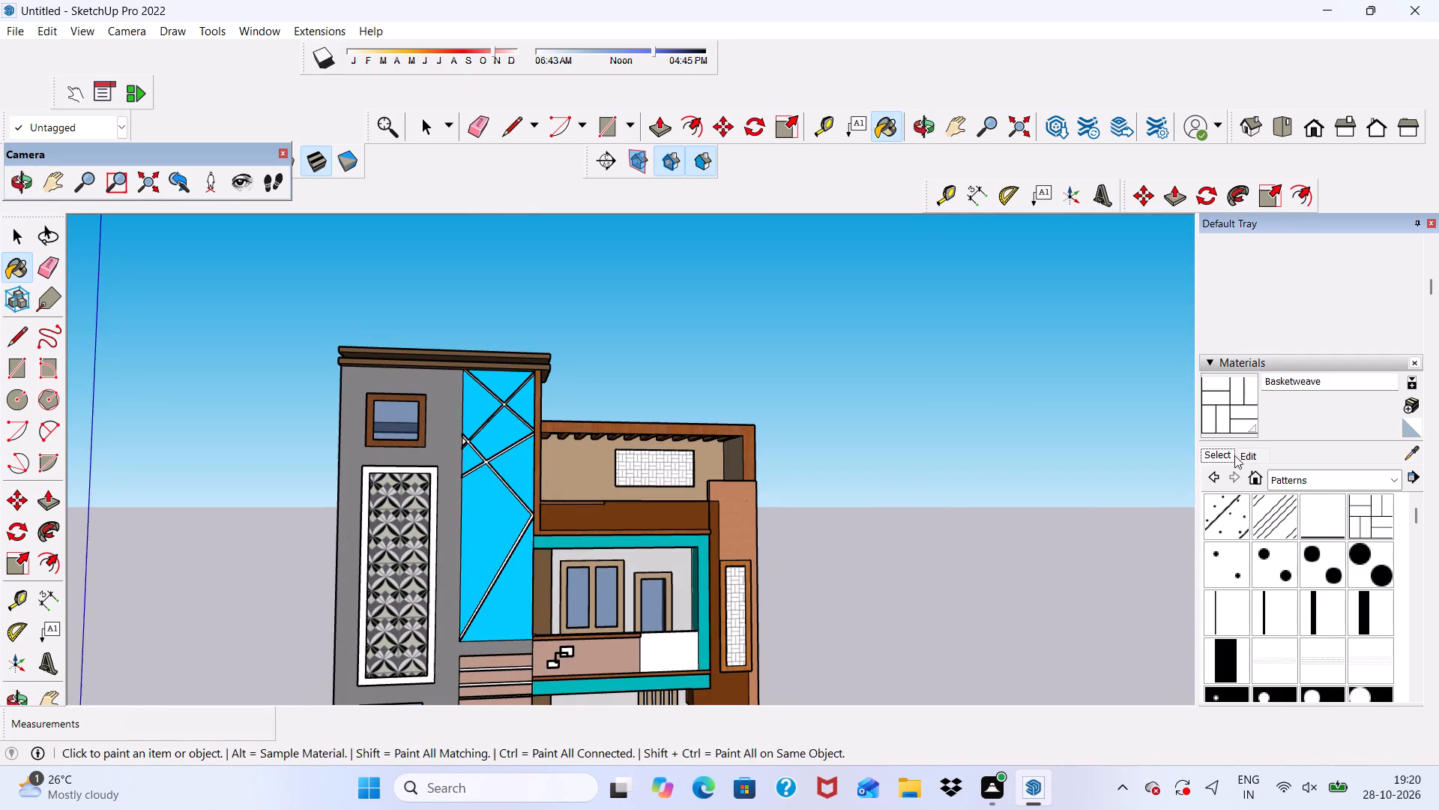
{"action": "left_click", "coordinate": [1376, 471]}
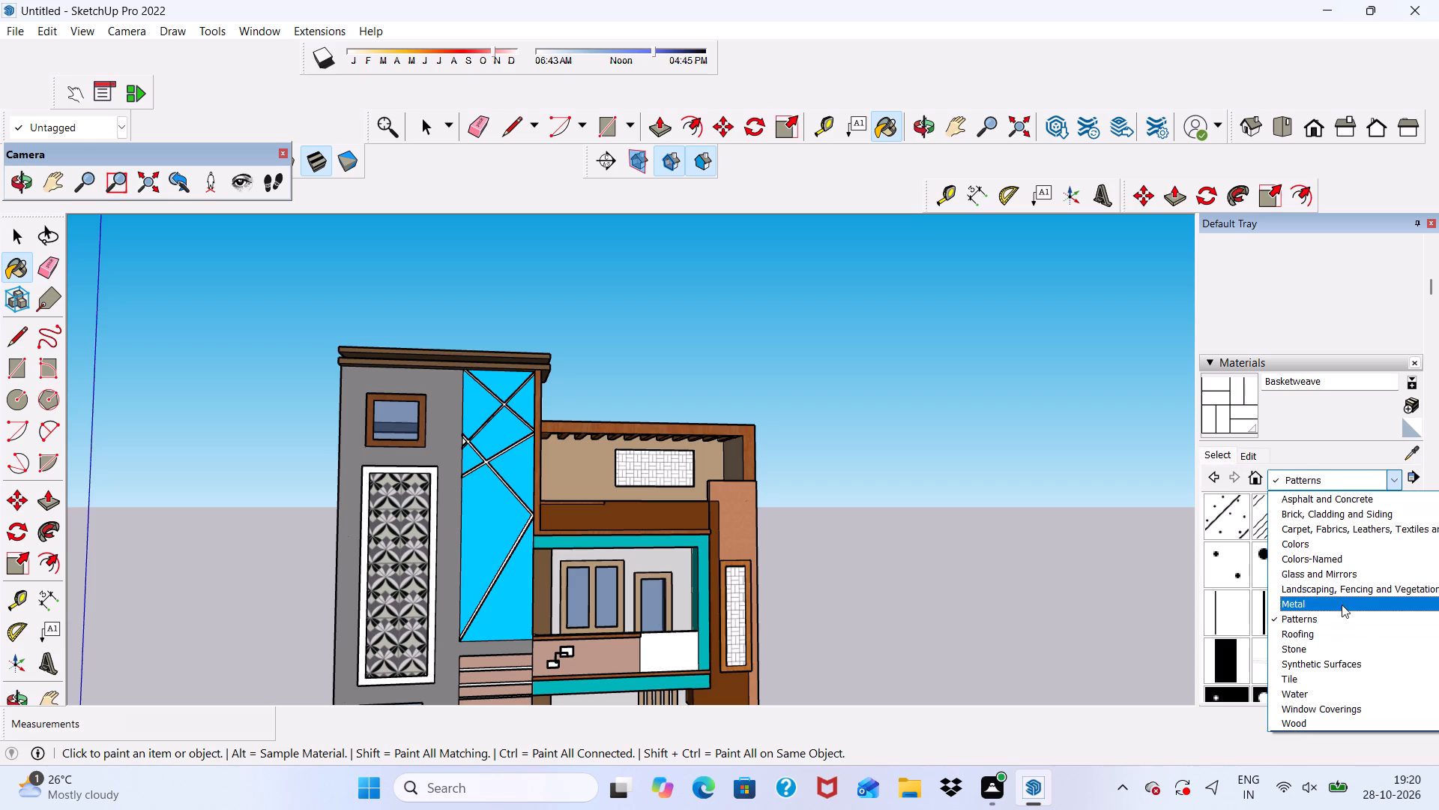
{"action": "left_click", "coordinate": [1339, 574]}
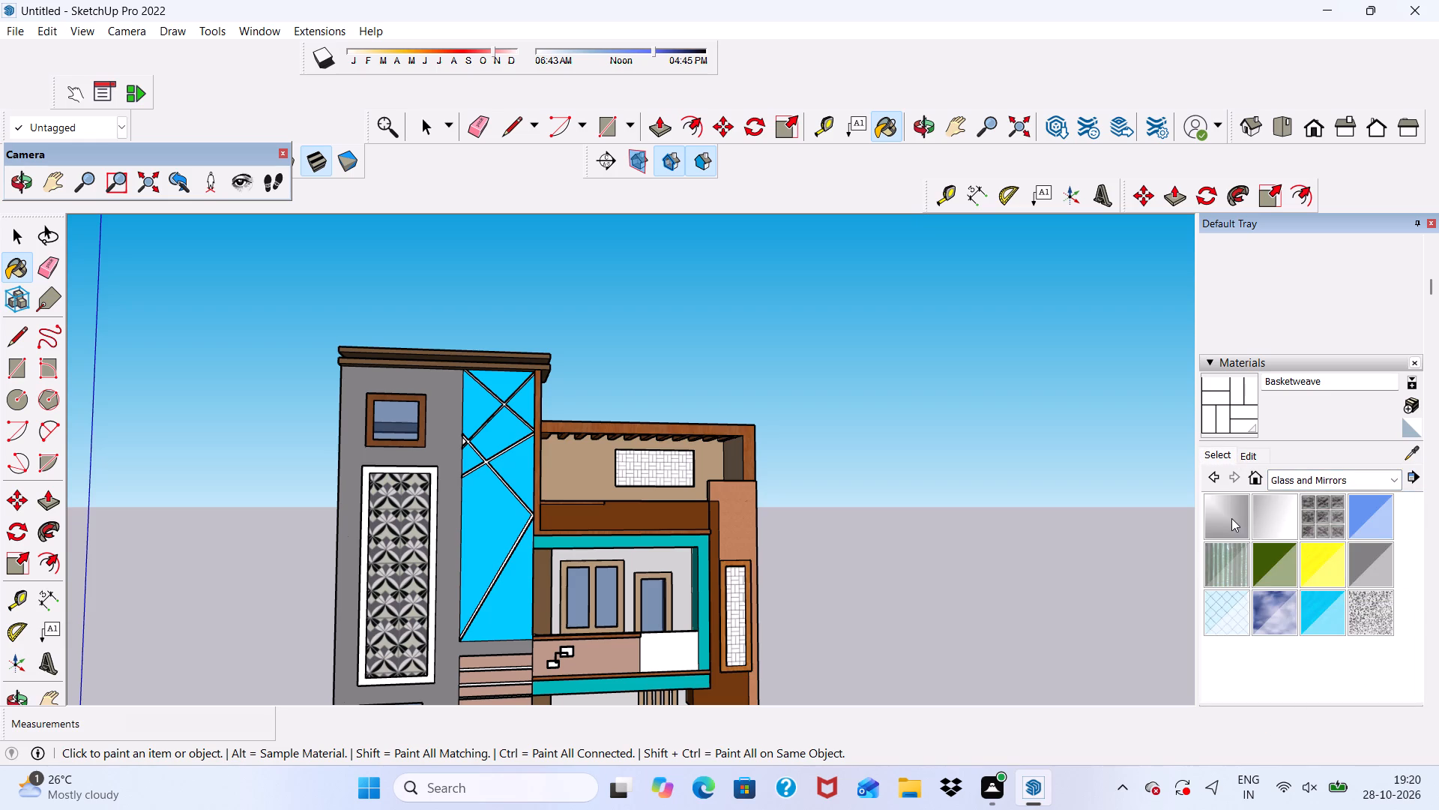
{"action": "left_click", "coordinate": [1231, 518]}
{"action": "left_click", "coordinate": [1378, 549]}
{"action": "scroll", "coordinate": [931, 712], "scroll_direction": "up", "scroll_amount": 6}
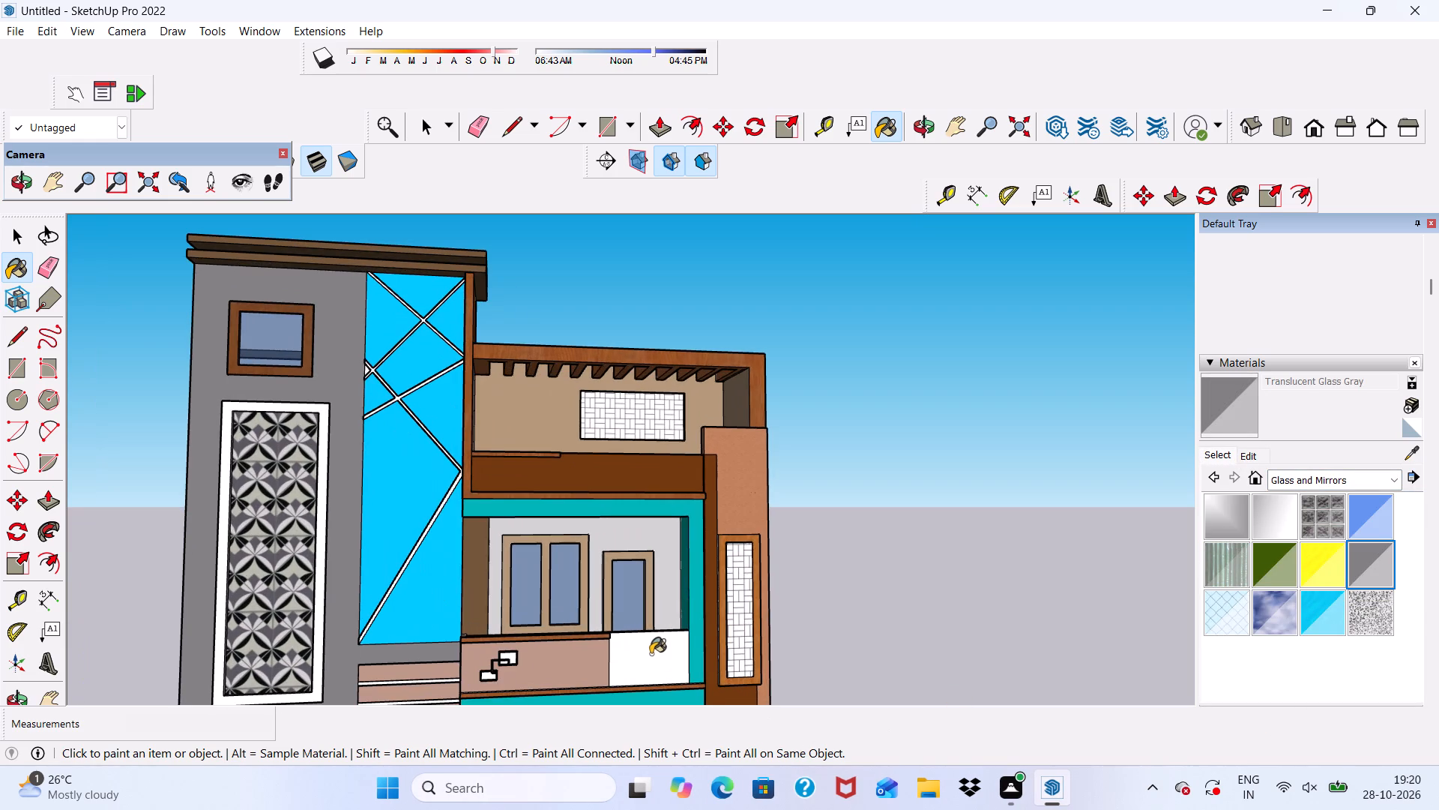
{"action": "left_click", "coordinate": [645, 658]}
Paint the inner face of the same first-floor balcony railing panel with Translucent Glass Gray.
{"action": "scroll", "coordinate": [710, 643], "scroll_direction": "up", "scroll_amount": 5}
{"action": "middle_click_drag", "start_coordinate": [642, 634], "coordinate": [843, 739]}
{"action": "scroll", "coordinate": [714, 658], "scroll_direction": "up", "scroll_amount": 6}
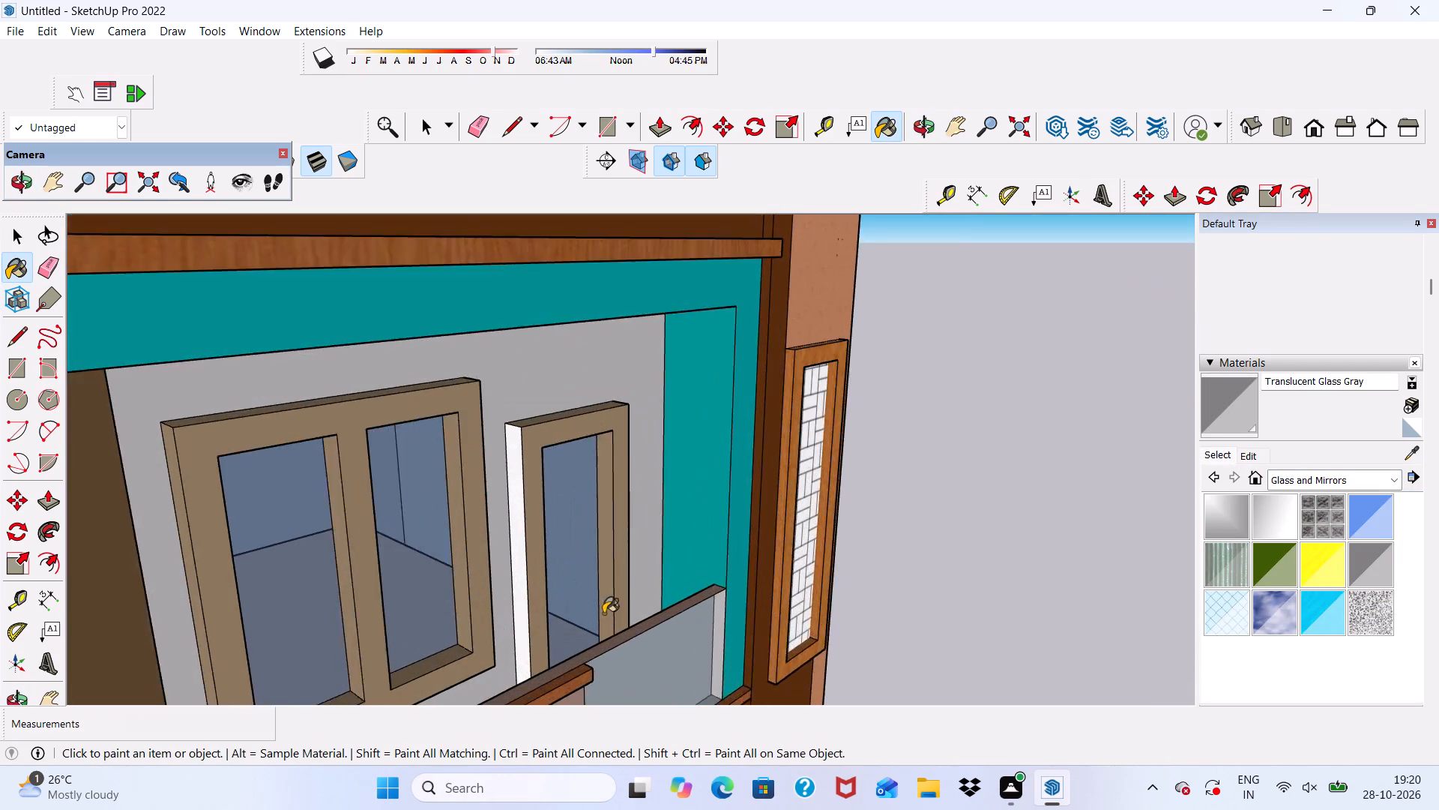
{"action": "scroll", "coordinate": [603, 613], "scroll_direction": "up", "scroll_amount": 3}
{"action": "middle_click_drag", "start_coordinate": [598, 616], "coordinate": [660, 664]}
{"action": "scroll", "coordinate": [676, 664], "scroll_direction": "up", "scroll_amount": 3}
{"action": "scroll", "coordinate": [685, 646], "scroll_direction": "down", "scroll_amount": 1}
{"action": "middle_click_drag", "start_coordinate": [648, 649], "coordinate": [702, 671]}
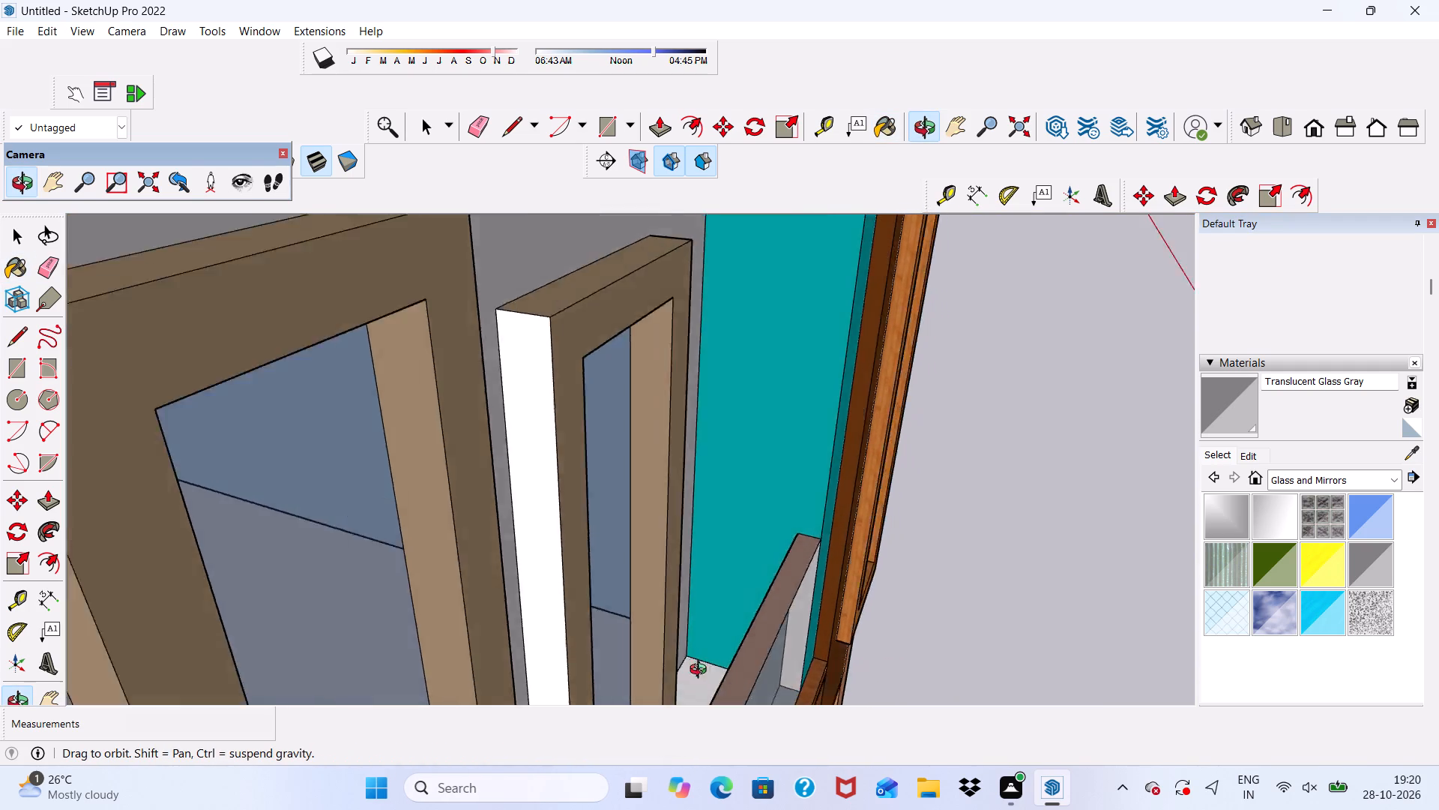
{"action": "middle_click_drag", "start_coordinate": [702, 671], "coordinate": [773, 674]}
{"action": "scroll", "coordinate": [834, 646], "scroll_direction": "up", "scroll_amount": 2}
{"action": "scroll", "coordinate": [844, 616], "scroll_direction": "down", "scroll_amount": 1}
{"action": "middle_click_drag", "start_coordinate": [800, 611], "coordinate": [741, 604]}
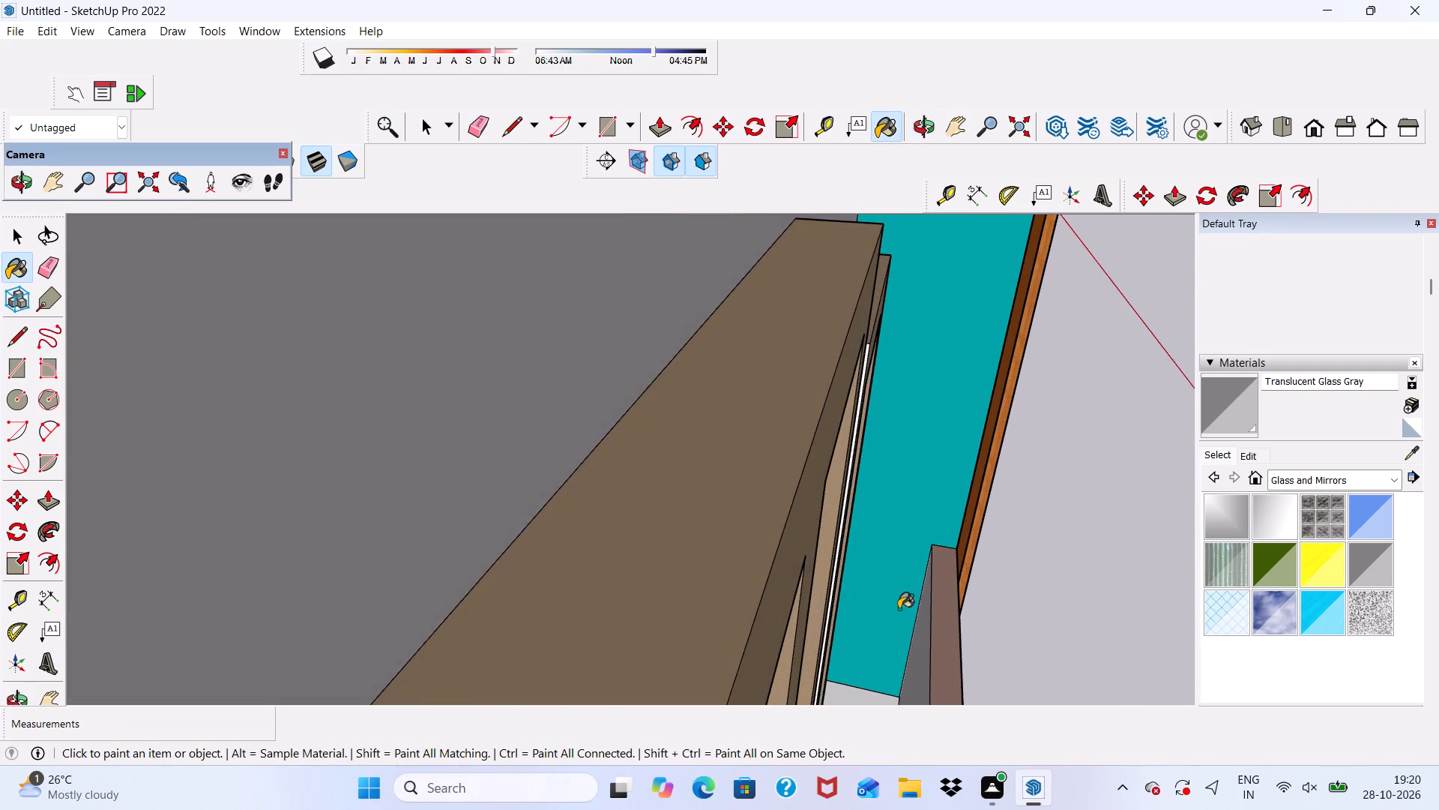
{"action": "scroll", "coordinate": [899, 609], "scroll_direction": "up", "scroll_amount": 2}
{"action": "left_click", "coordinate": [934, 634]}
{"action": "scroll", "coordinate": [926, 619], "scroll_direction": "down", "scroll_amount": 4}
{"action": "middle_click_drag", "start_coordinate": [937, 613], "coordinate": [917, 616]}
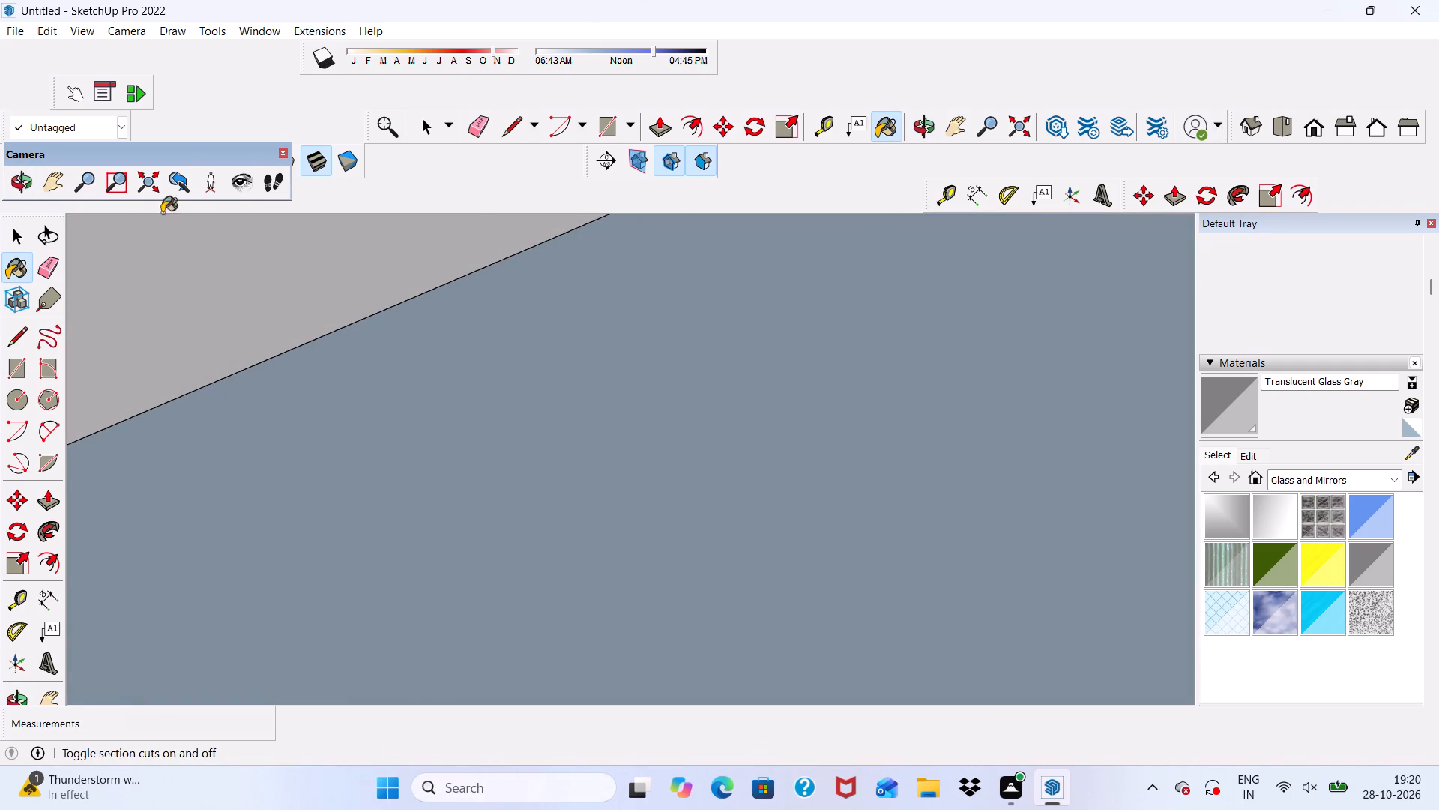
Lighten the Translucent Glass Gray material's colour slightly and check the balcony railing from the front and from oblique angles.
{"action": "left_click", "coordinate": [1313, 123]}
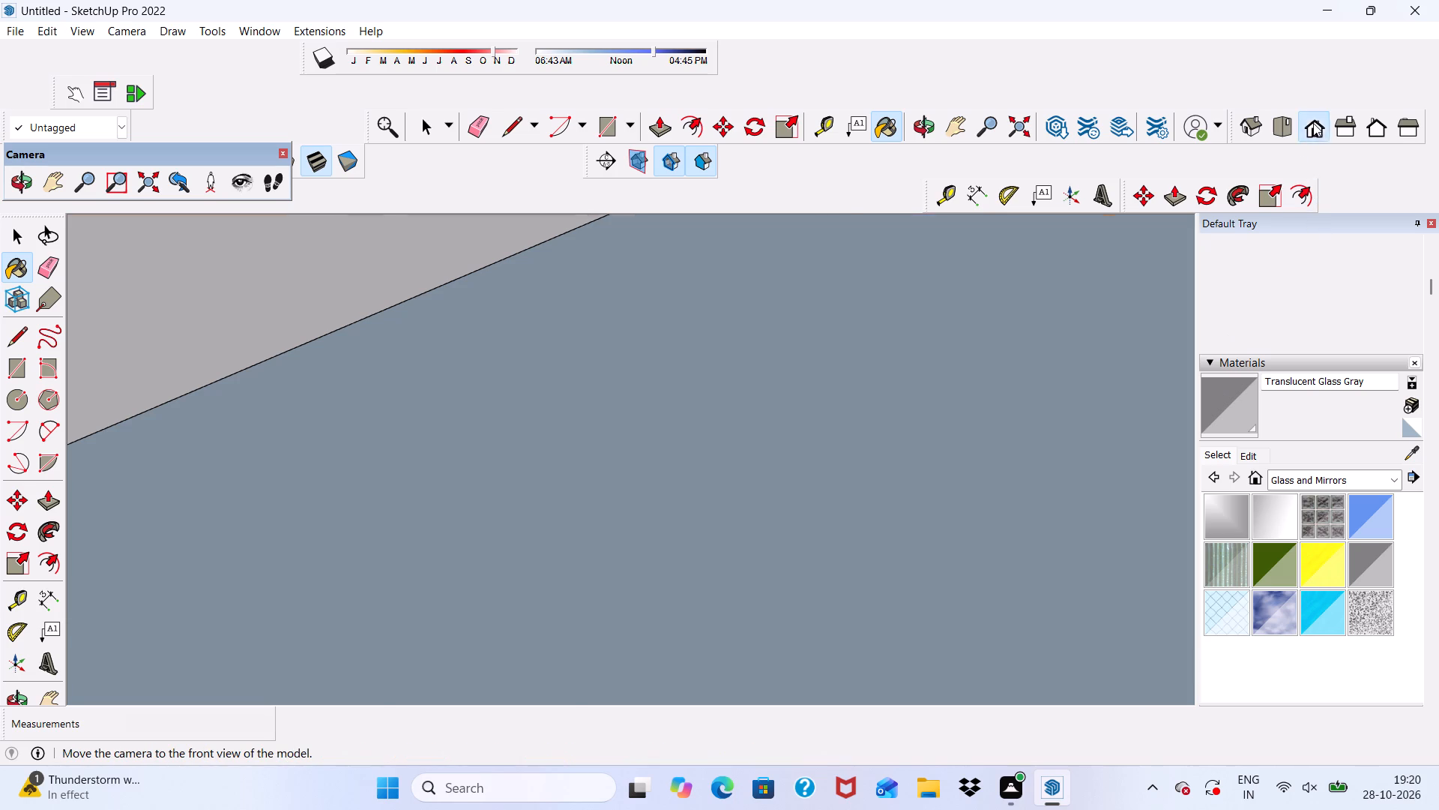
{"action": "scroll", "coordinate": [971, 439], "scroll_direction": "down", "scroll_amount": 9}
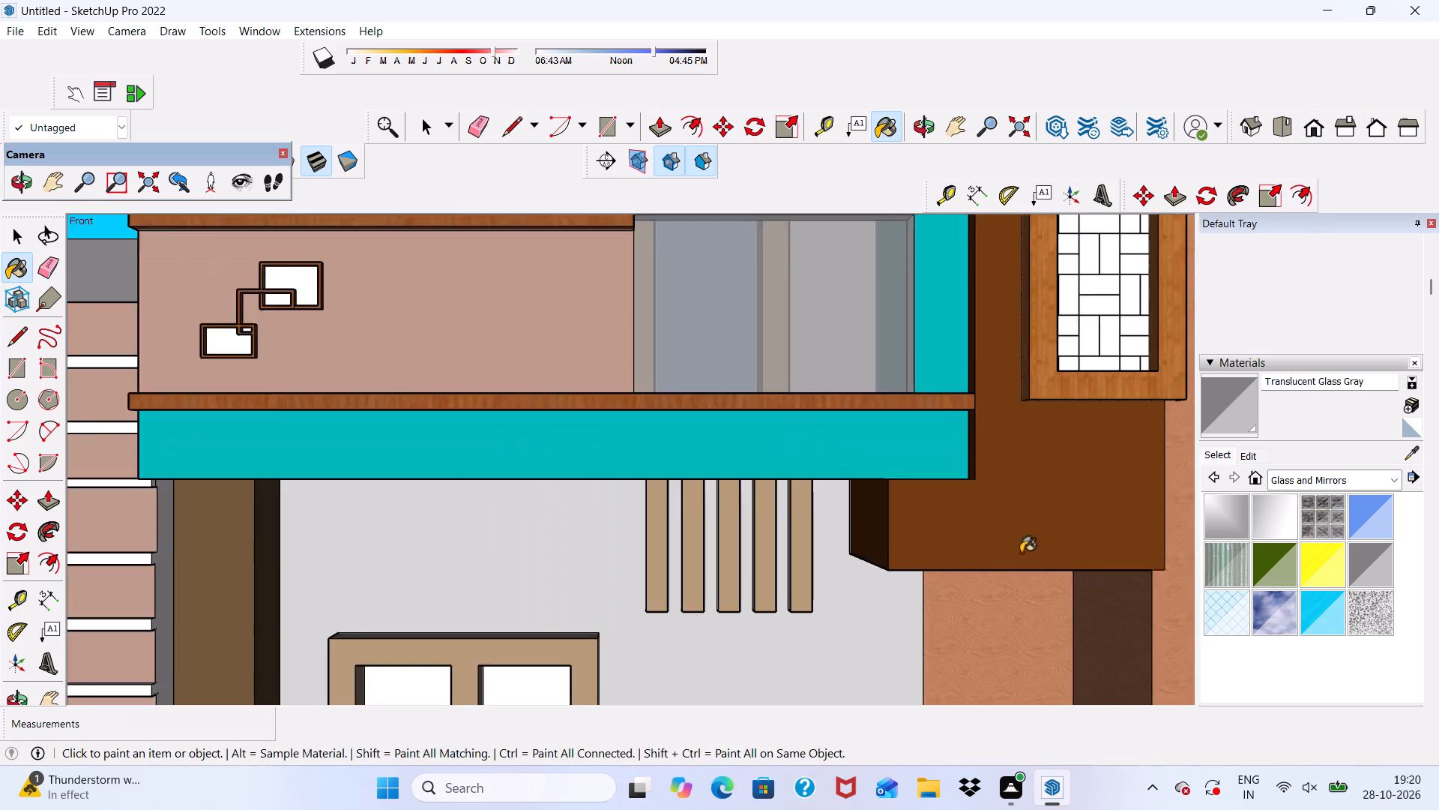
{"action": "scroll", "coordinate": [1021, 553], "scroll_direction": "down", "scroll_amount": 5}
{"action": "middle_click_drag", "start_coordinate": [1011, 516], "coordinate": [923, 477]}
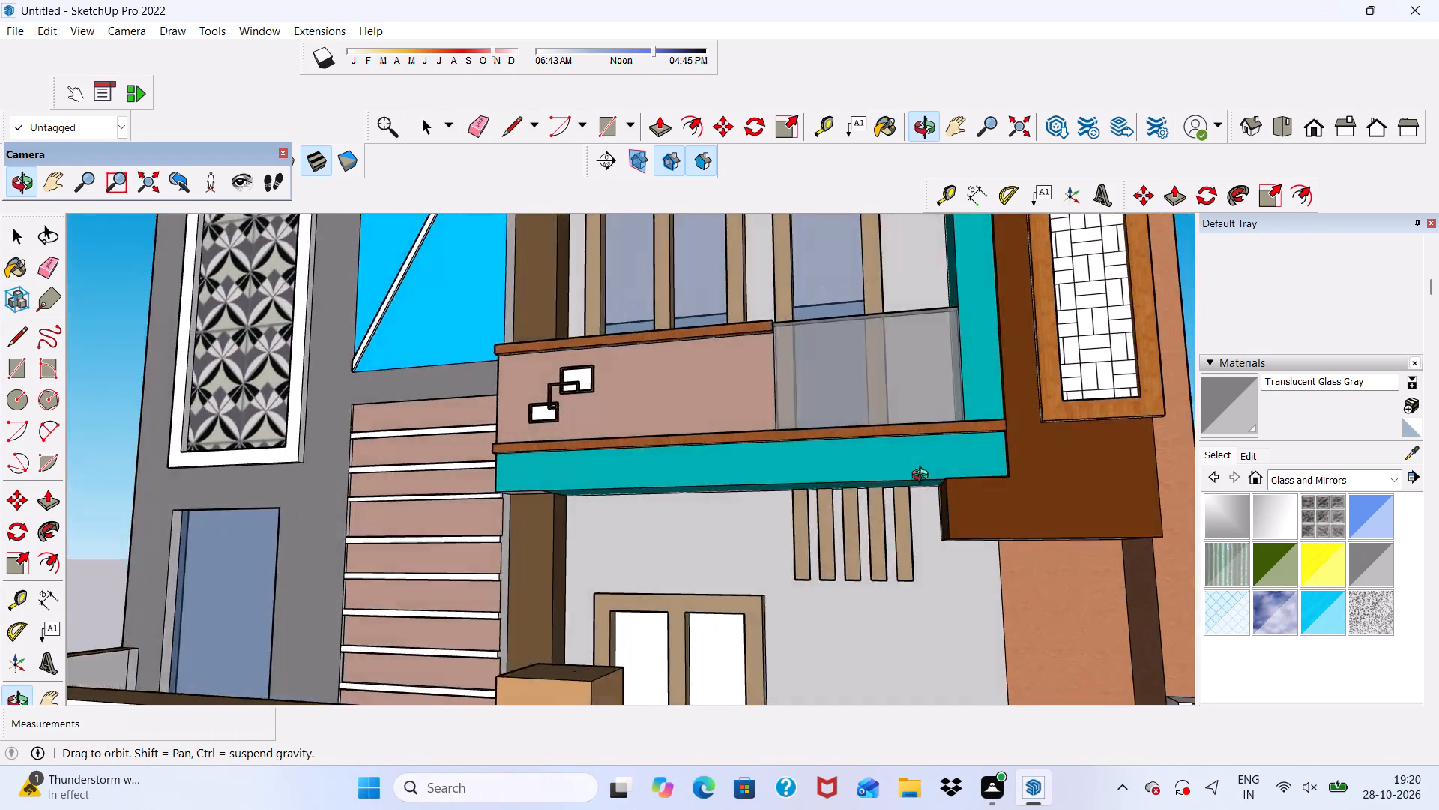
{"action": "middle_click_drag", "start_coordinate": [923, 477], "coordinate": [963, 604]}
{"action": "scroll", "coordinate": [951, 583], "scroll_direction": "up", "scroll_amount": 1}
{"action": "scroll", "coordinate": [798, 513], "scroll_direction": "down", "scroll_amount": 4}
{"action": "middle_click_drag", "start_coordinate": [821, 531], "coordinate": [925, 487]}
{"action": "left_click", "coordinate": [1243, 455]}
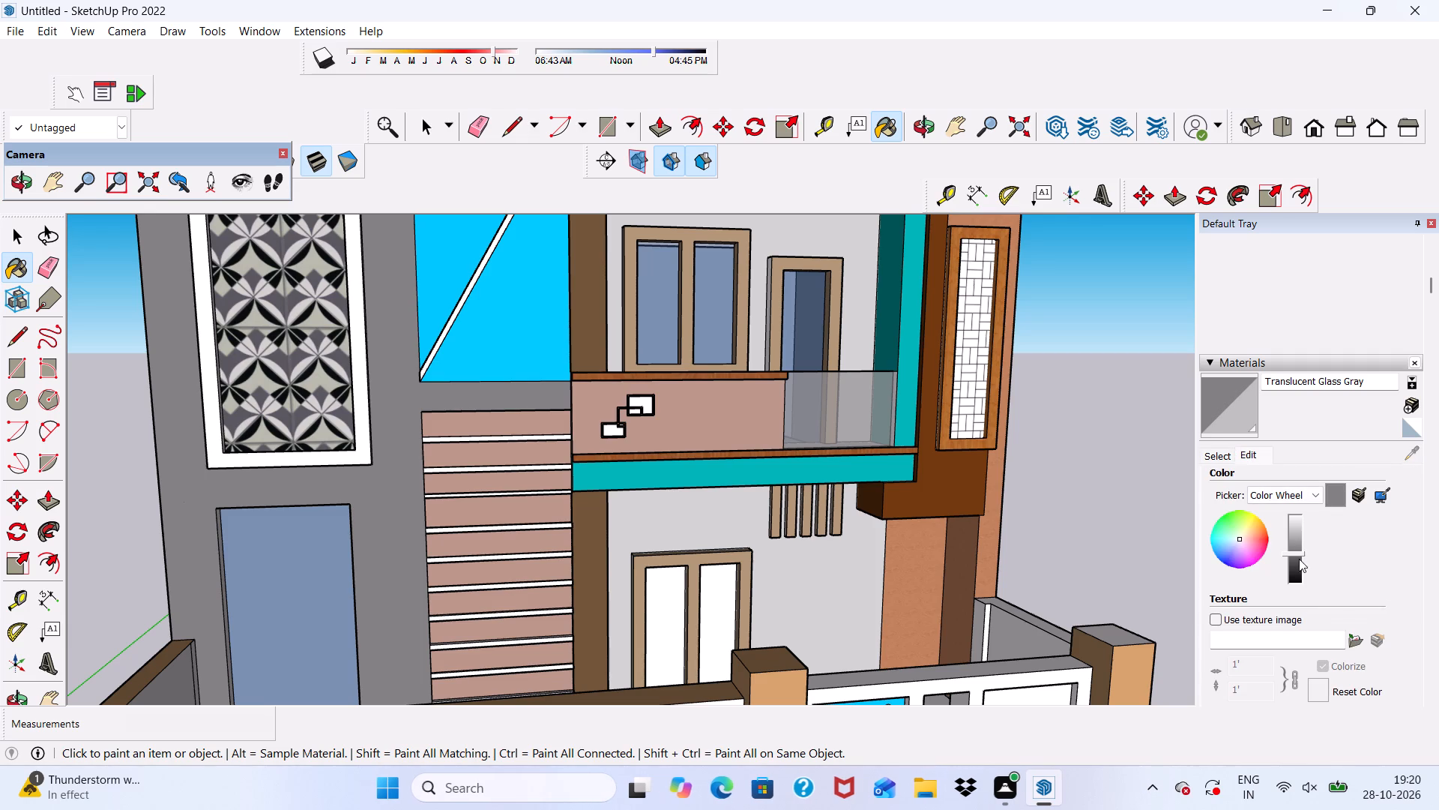
{"action": "left_click_drag", "start_coordinate": [1294, 555], "coordinate": [1293, 541]}
{"action": "scroll", "coordinate": [1089, 494], "scroll_direction": "down", "scroll_amount": 3}
{"action": "scroll", "coordinate": [955, 474], "scroll_direction": "up", "scroll_amount": 2}
{"action": "middle_click_drag", "start_coordinate": [906, 487], "coordinate": [1007, 459]}
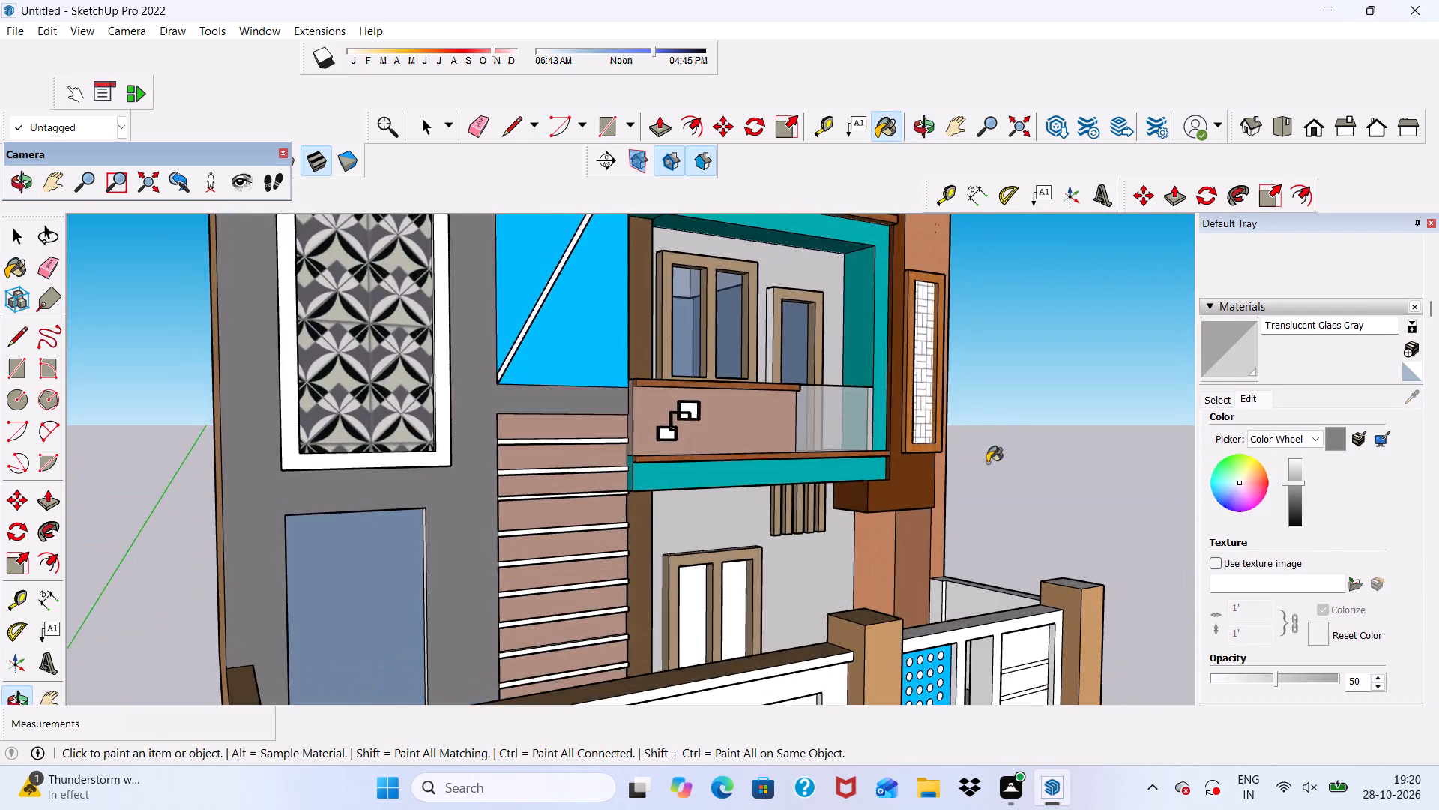
{"action": "scroll", "coordinate": [857, 502], "scroll_direction": "down", "scroll_amount": 5}
{"action": "middle_click_drag", "start_coordinate": [902, 539], "coordinate": [636, 596]}
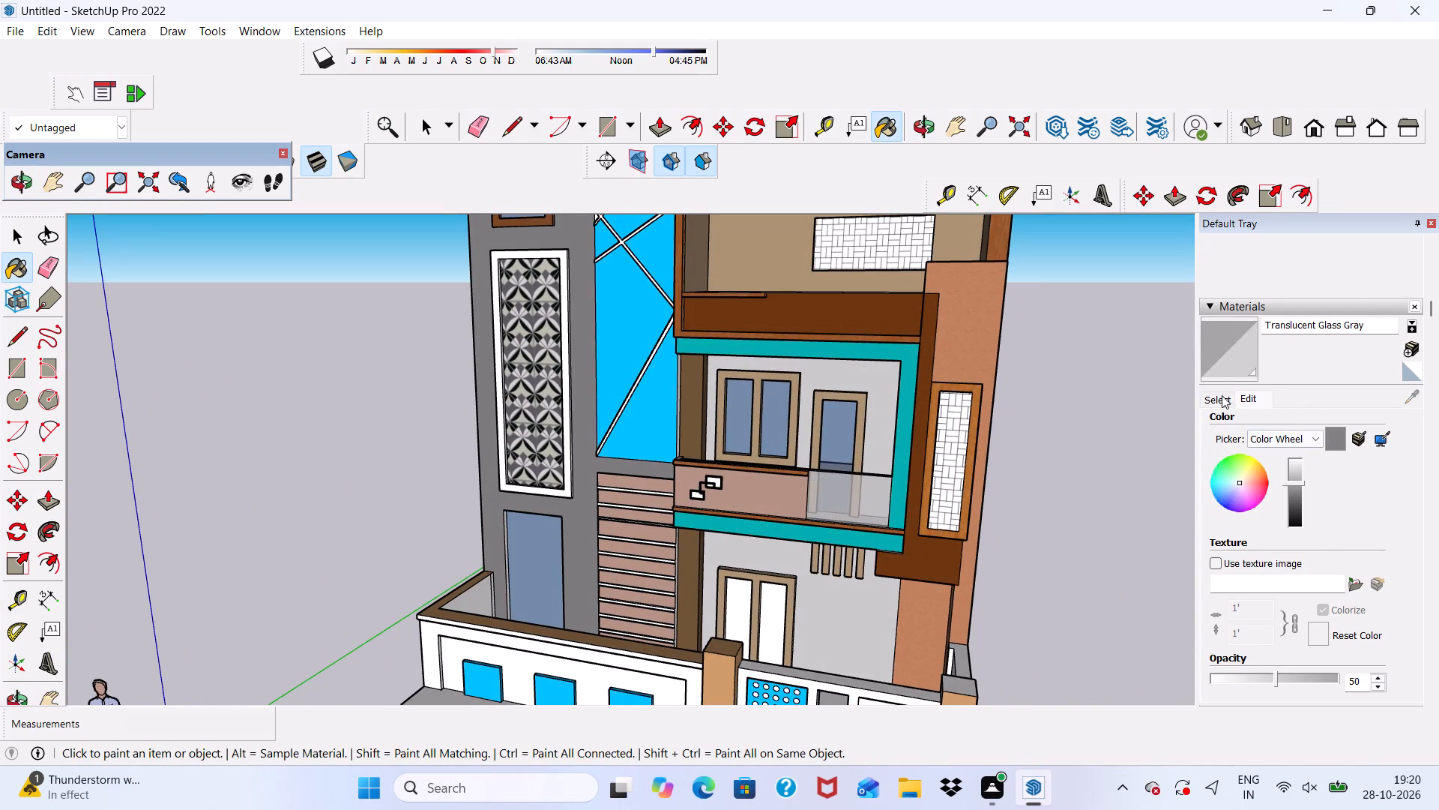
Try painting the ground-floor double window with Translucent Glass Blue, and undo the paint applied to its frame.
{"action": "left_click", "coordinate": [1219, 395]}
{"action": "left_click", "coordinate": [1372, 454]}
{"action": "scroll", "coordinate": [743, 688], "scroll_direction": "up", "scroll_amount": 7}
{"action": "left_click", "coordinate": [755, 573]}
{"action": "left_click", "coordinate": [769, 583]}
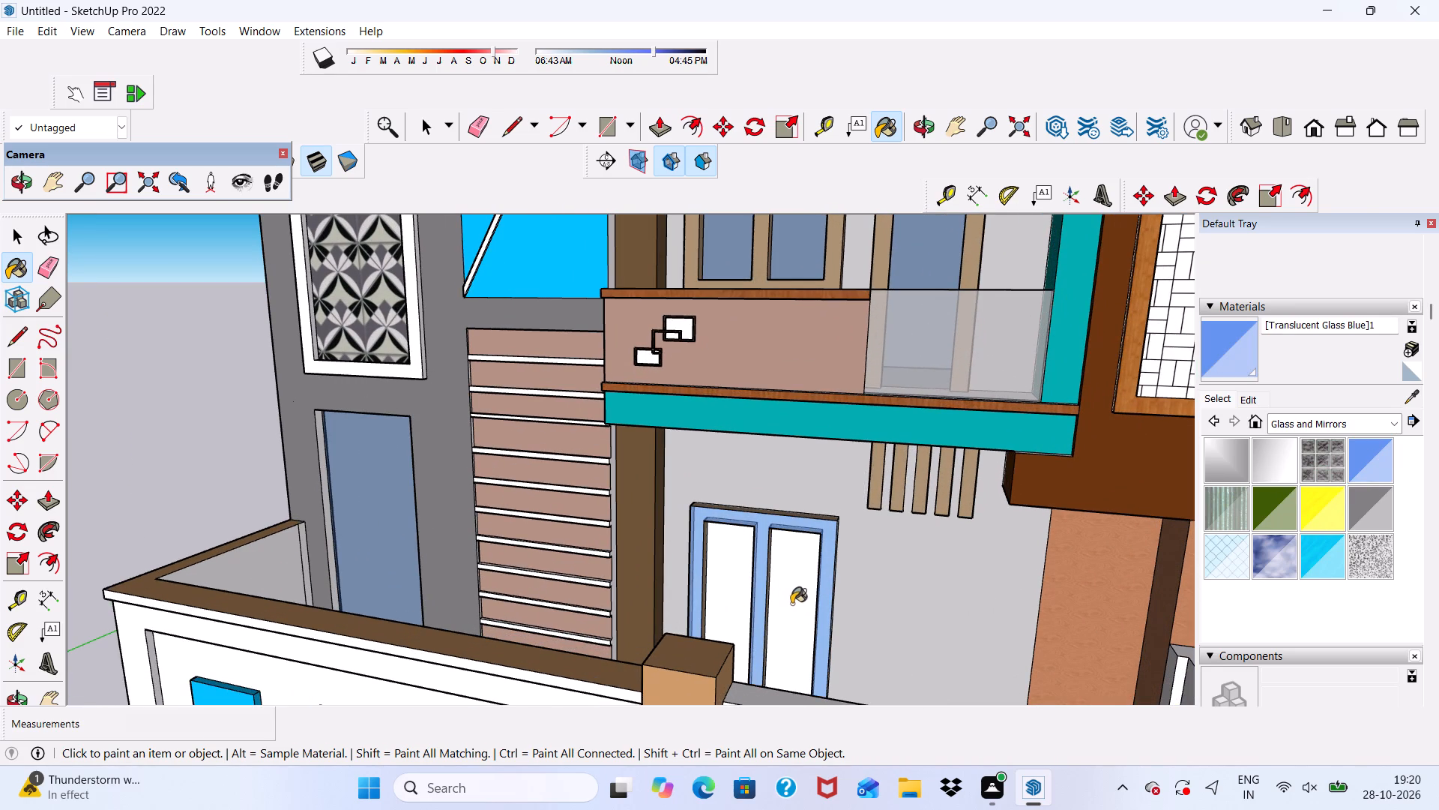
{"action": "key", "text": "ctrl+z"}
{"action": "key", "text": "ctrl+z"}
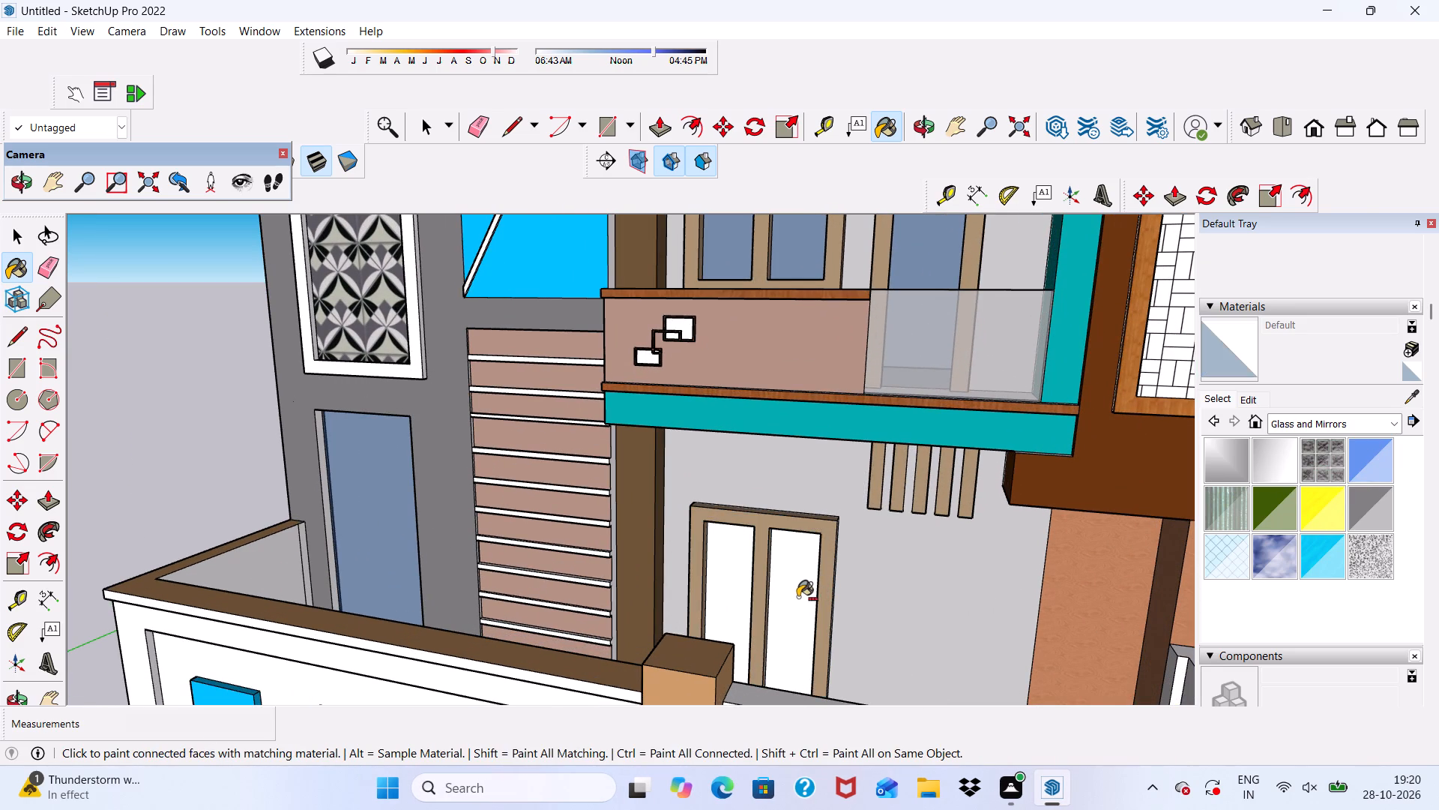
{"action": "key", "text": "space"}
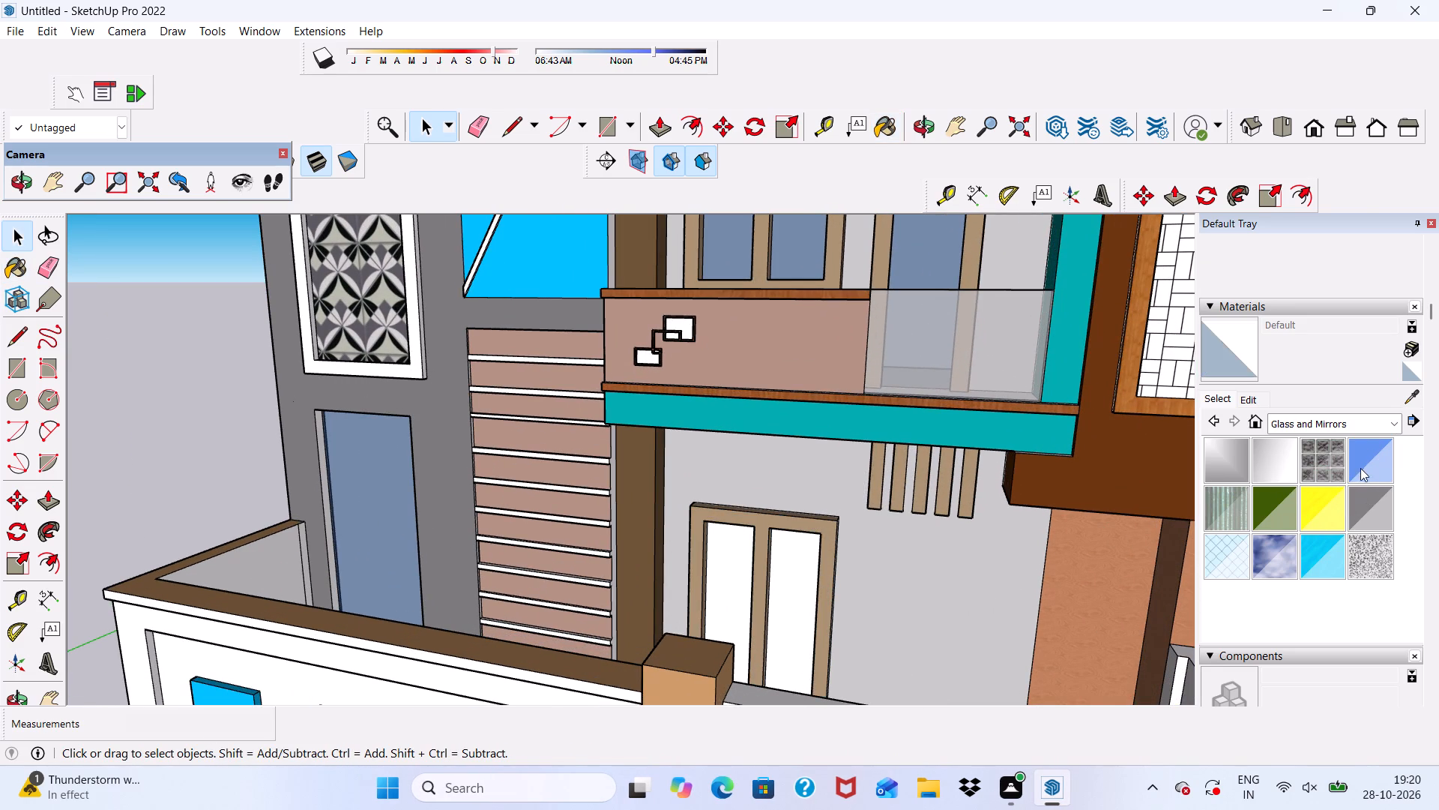
Paint both panes of the ground-floor double window with Translucent Glass Blue from the Glass and Mirrors materials.
{"action": "left_click", "coordinate": [1360, 467]}
{"action": "left_click", "coordinate": [806, 599]}
{"action": "left_click", "coordinate": [724, 600]}
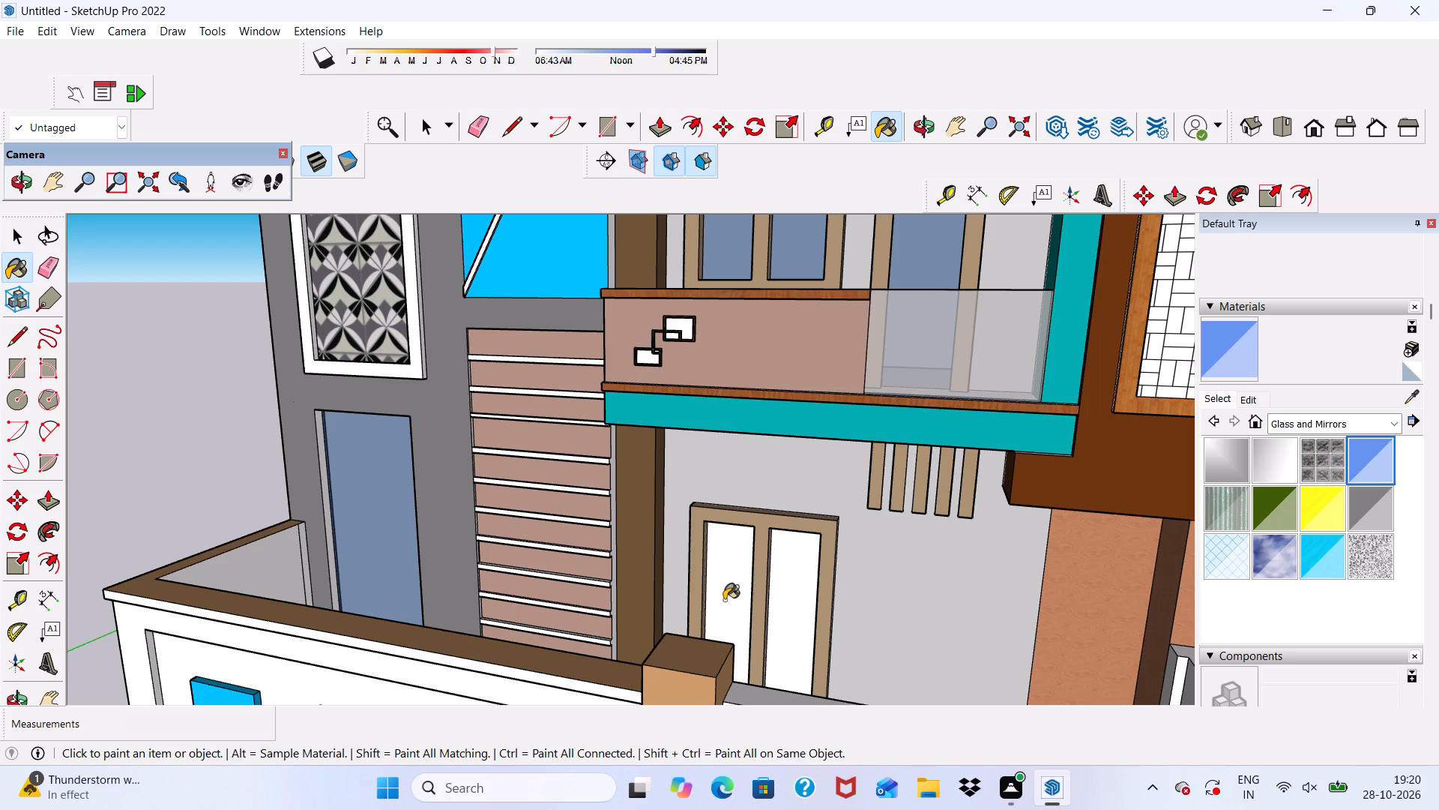
Darken the Translucent Glass Blue material's colour to a deep navy tone and check the windows from the front.
{"action": "left_click", "coordinate": [1245, 398]}
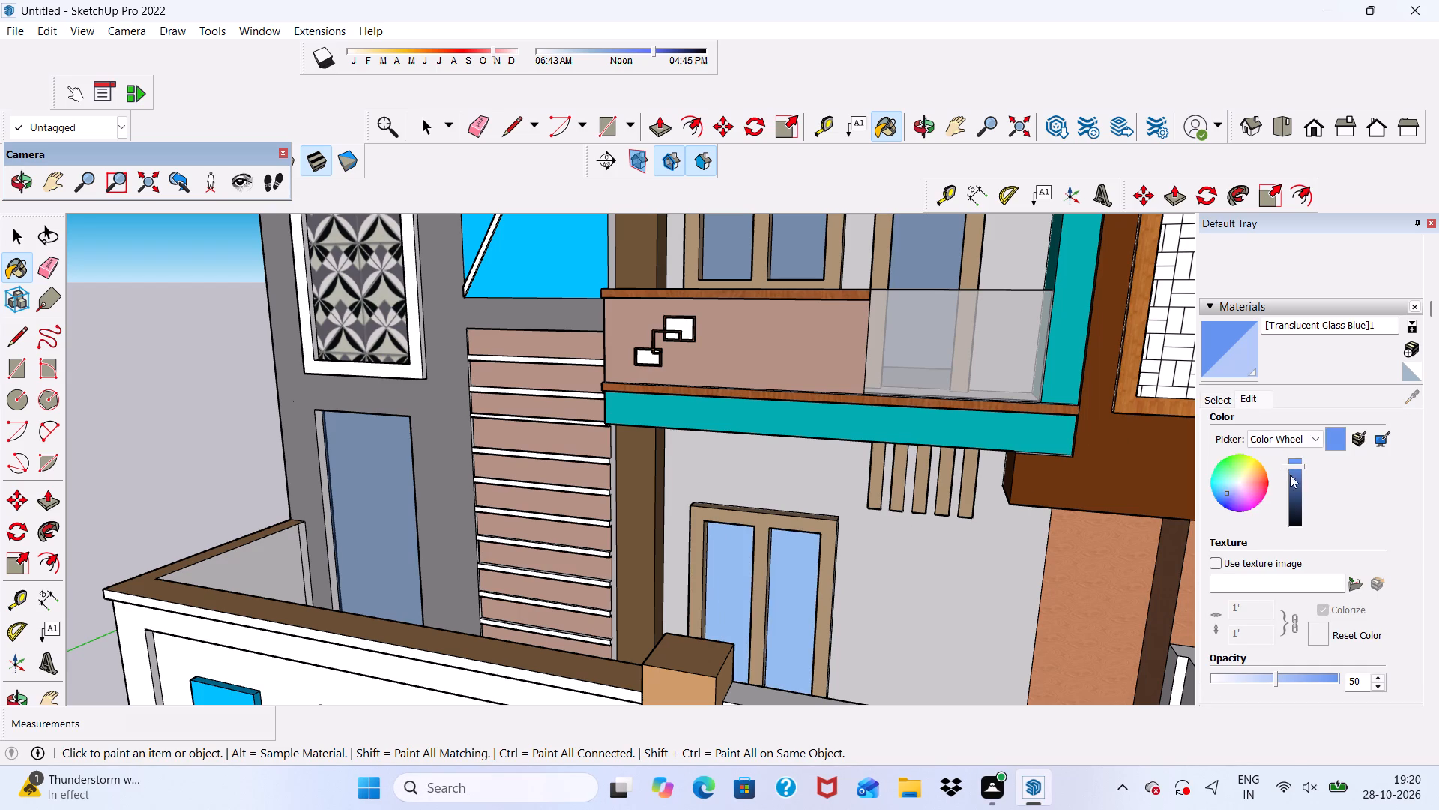
{"action": "left_click_drag", "start_coordinate": [1288, 469], "coordinate": [1303, 496]}
{"action": "scroll", "coordinate": [757, 648], "scroll_direction": "down", "scroll_amount": 5}
{"action": "scroll", "coordinate": [743, 639], "scroll_direction": "up", "scroll_amount": 1}
{"action": "middle_click_drag", "start_coordinate": [743, 637], "coordinate": [890, 523]}
{"action": "key", "text": "space"}
{"action": "scroll", "coordinate": [890, 515], "scroll_direction": "up", "scroll_amount": 1}
{"action": "scroll", "coordinate": [776, 525], "scroll_direction": "down", "scroll_amount": 2}
{"action": "middle_click_drag", "start_coordinate": [770, 537], "coordinate": [947, 446]}
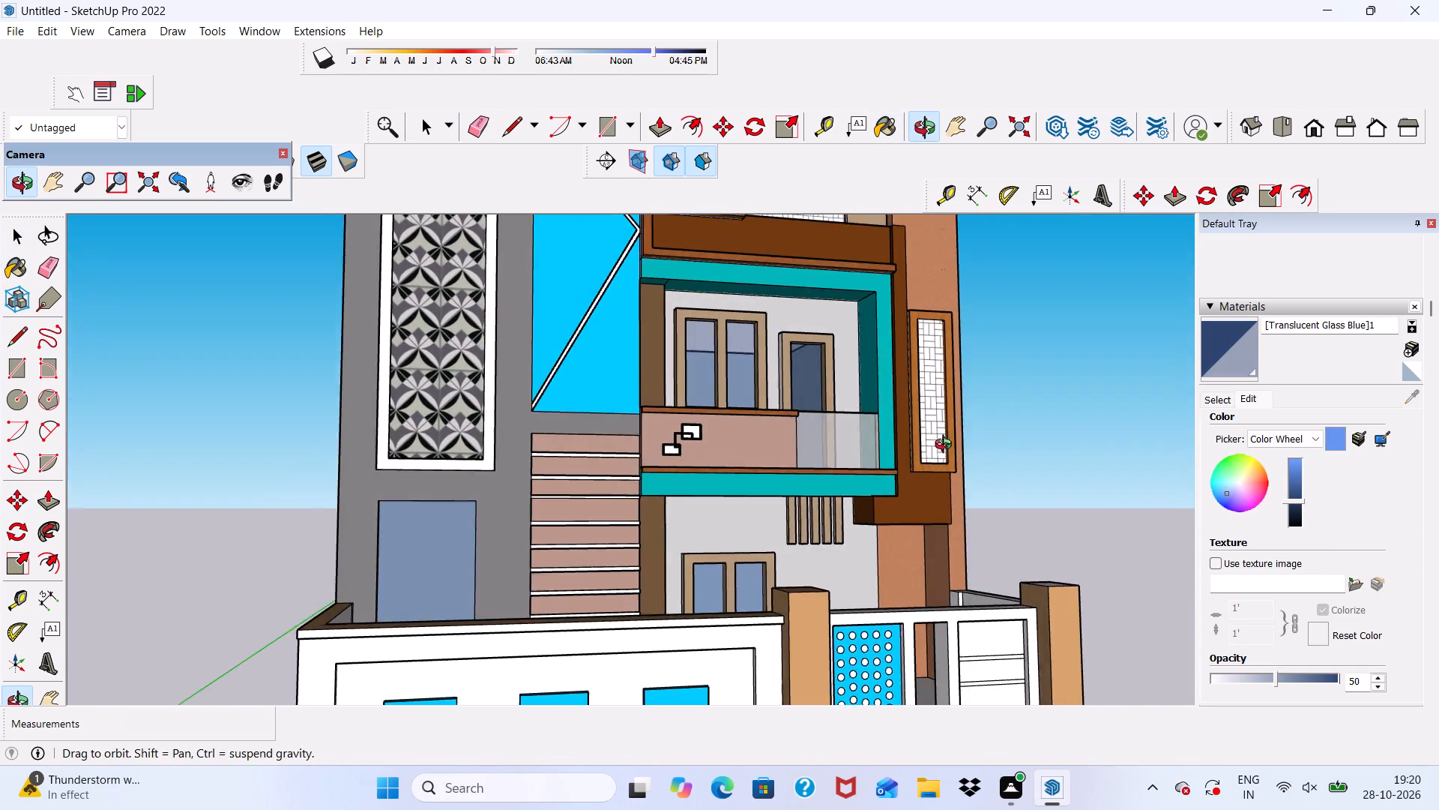
{"action": "middle_click_drag", "start_coordinate": [947, 446], "coordinate": [958, 505]}
Paint the three plain sections of the front gate's slatted panel with 0024_OrangeRed from the Colors-Named materials.
{"action": "scroll", "coordinate": [410, 521], "scroll_direction": "down", "scroll_amount": 10}
{"action": "middle_click_drag", "start_coordinate": [539, 604], "coordinate": [493, 521]}
{"action": "scroll", "coordinate": [570, 553], "scroll_direction": "up", "scroll_amount": 5}
{"action": "scroll", "coordinate": [682, 595], "scroll_direction": "down", "scroll_amount": 2}
{"action": "scroll", "coordinate": [806, 674], "scroll_direction": "up", "scroll_amount": 4}
{"action": "scroll", "coordinate": [533, 662], "scroll_direction": "up", "scroll_amount": 4}
{"action": "middle_click_drag", "start_coordinate": [594, 612], "coordinate": [507, 622]}
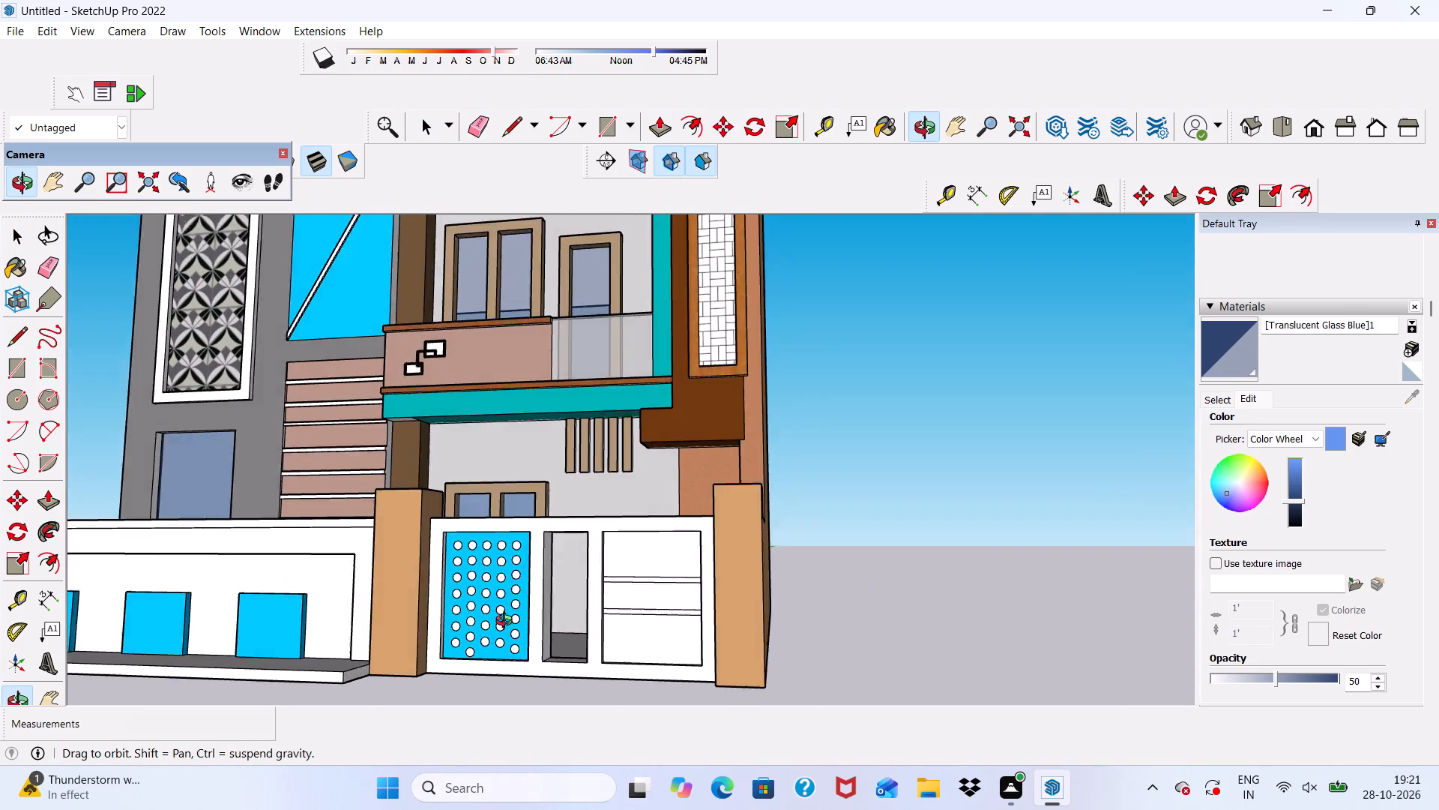
{"action": "middle_click_drag", "start_coordinate": [507, 622], "coordinate": [495, 695]}
{"action": "left_click", "coordinate": [1213, 393]}
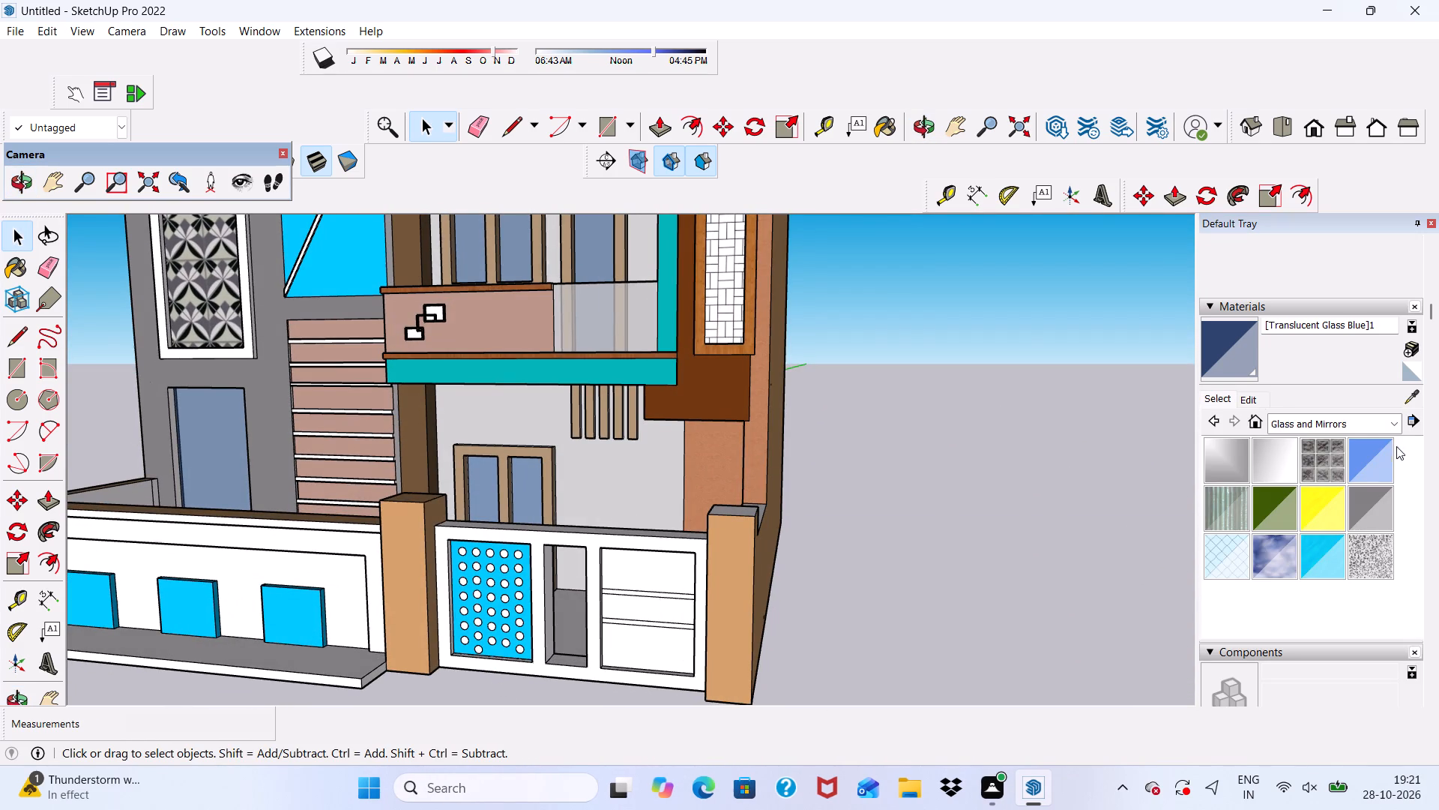
{"action": "left_click", "coordinate": [1396, 421]}
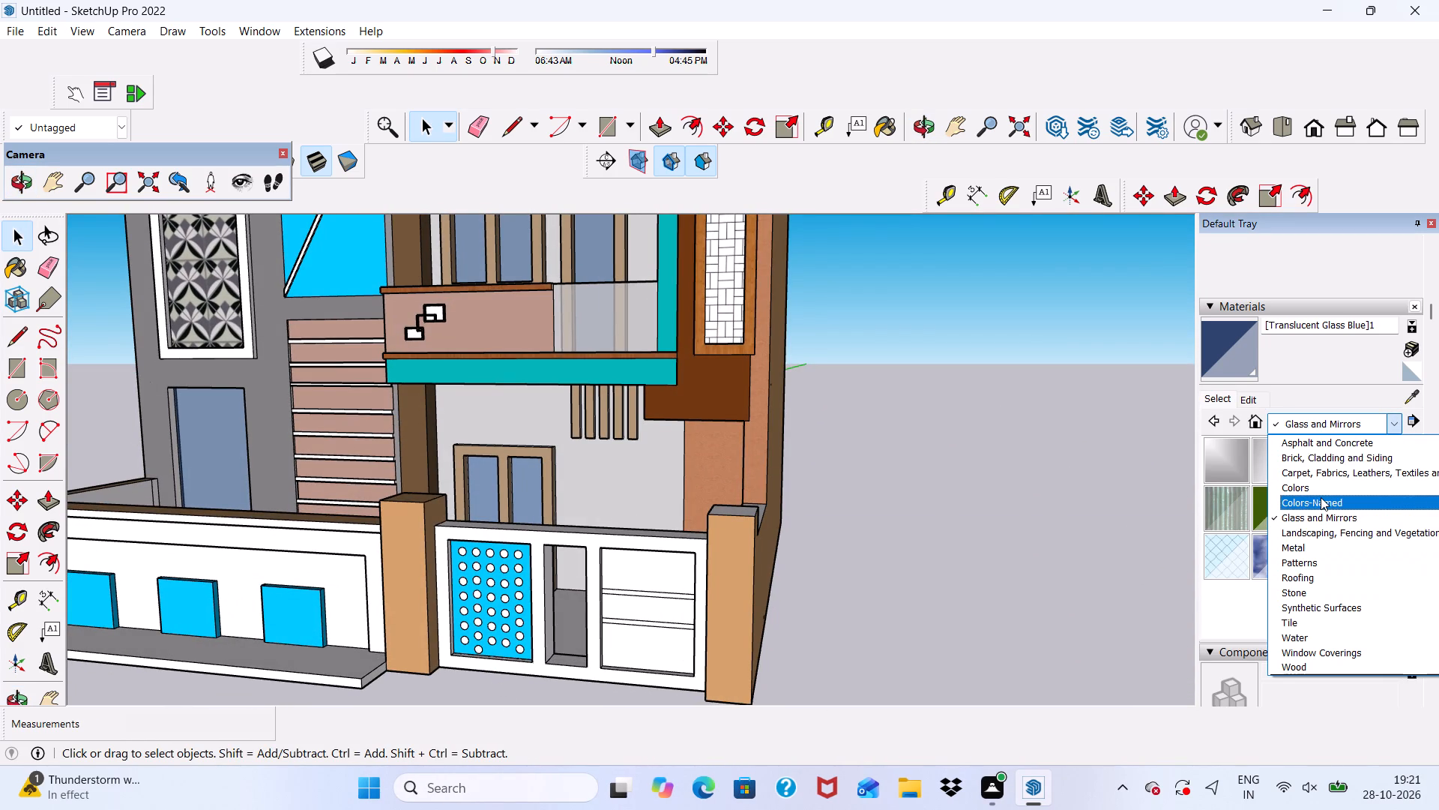
{"action": "left_click", "coordinate": [1321, 497]}
{"action": "scroll", "coordinate": [1322, 496], "scroll_direction": "down", "scroll_amount": 2}
{"action": "scroll", "coordinate": [1324, 501], "scroll_direction": "up", "scroll_amount": 1}
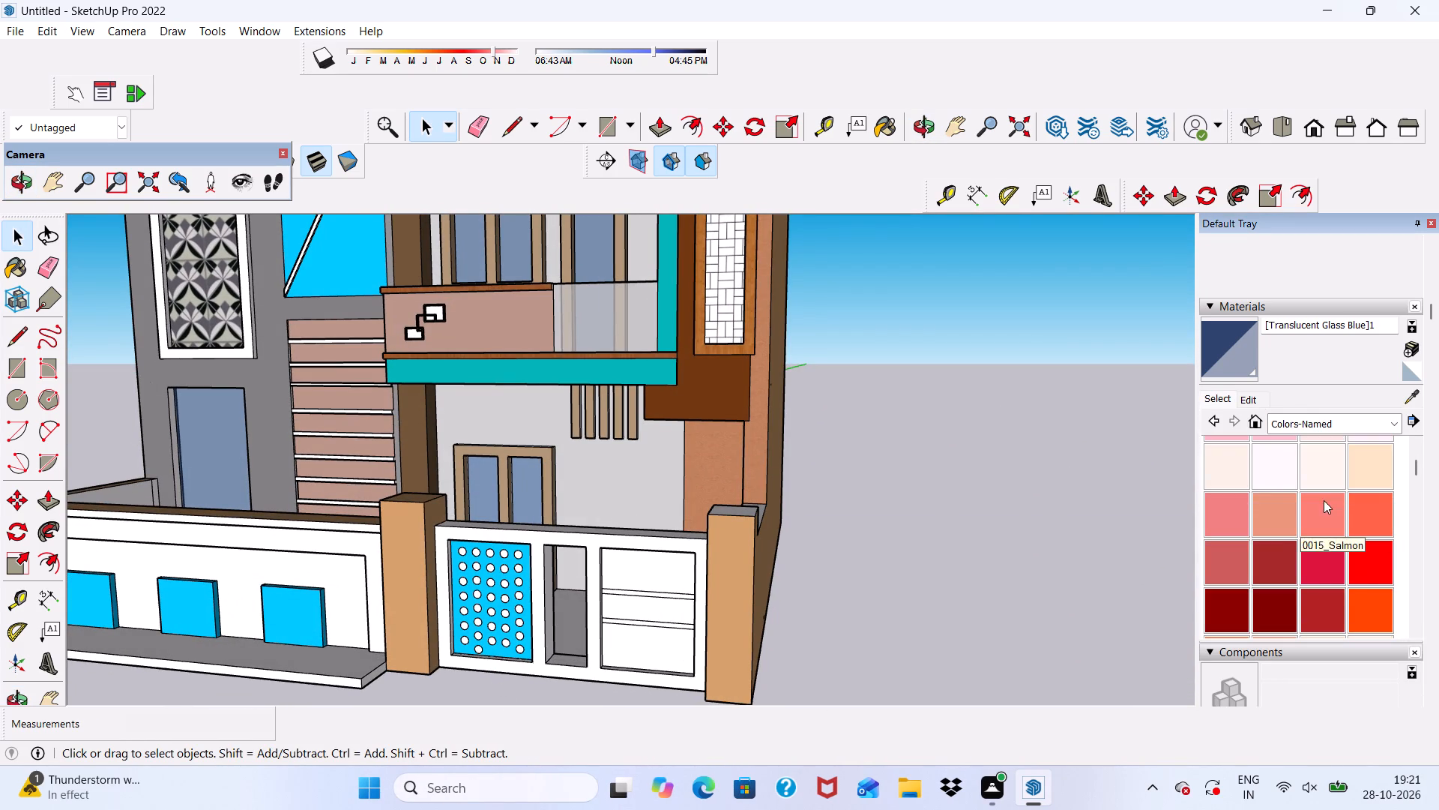
{"action": "left_click_drag", "start_coordinate": [1374, 609], "coordinate": [1359, 601]}
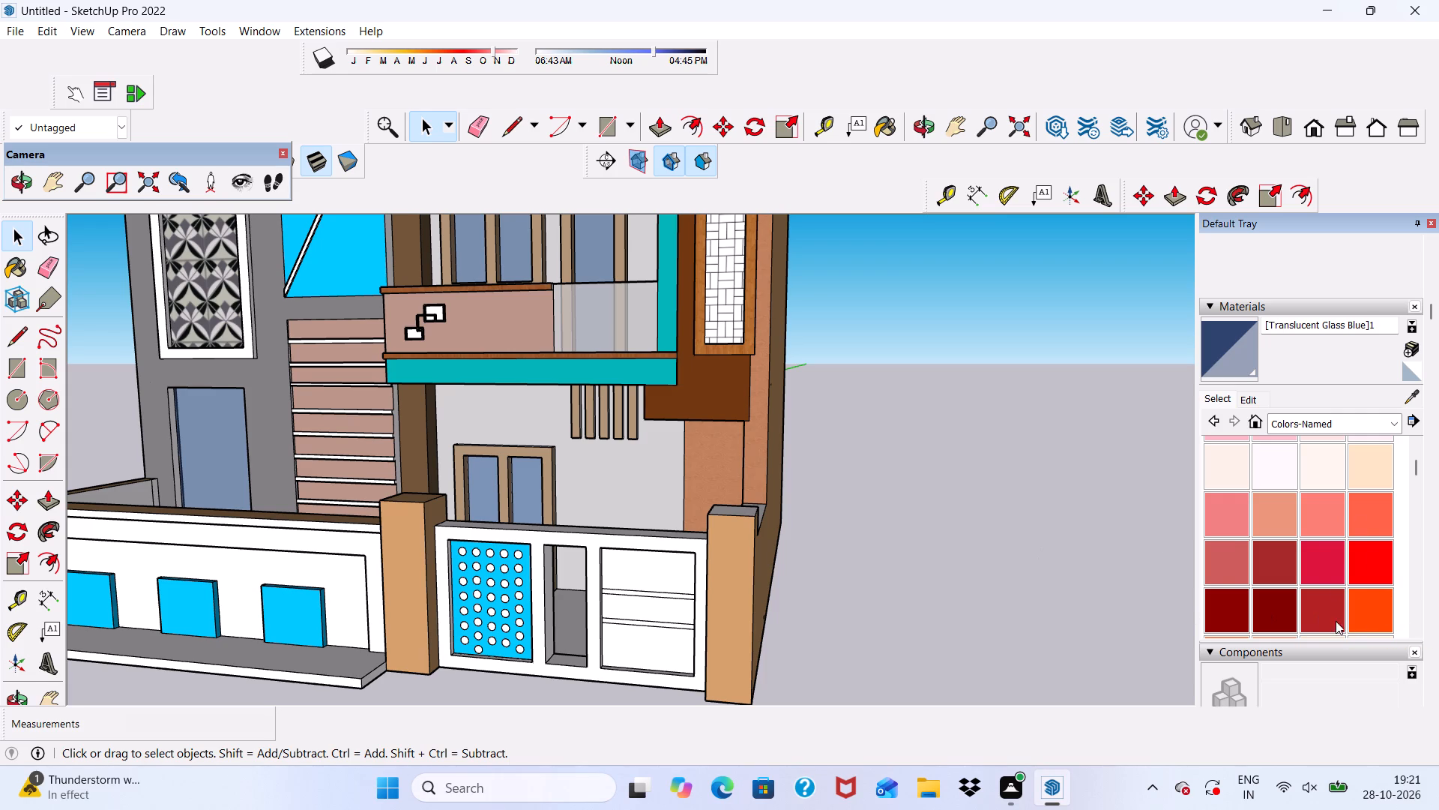
{"action": "left_click", "coordinate": [1358, 610]}
{"action": "scroll", "coordinate": [843, 648], "scroll_direction": "up", "scroll_amount": 8}
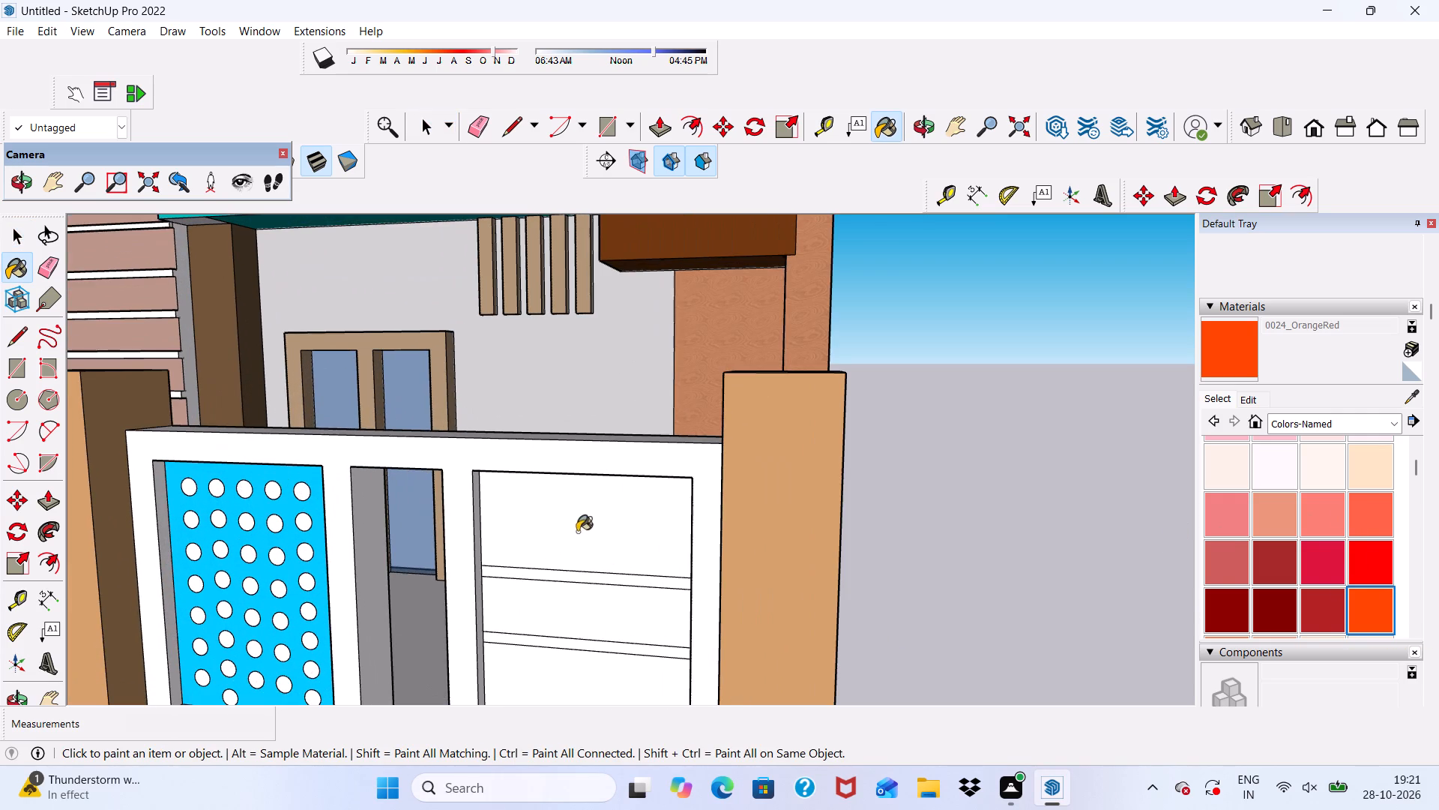
{"action": "left_click", "coordinate": [577, 532]}
{"action": "left_click", "coordinate": [577, 608]}
{"action": "scroll", "coordinate": [560, 454], "scroll_direction": "down", "scroll_amount": 5}
{"action": "scroll", "coordinate": [608, 619], "scroll_direction": "up", "scroll_amount": 4}
{"action": "scroll", "coordinate": [585, 601], "scroll_direction": "down", "scroll_amount": 1}
{"action": "scroll", "coordinate": [585, 602], "scroll_direction": "up", "scroll_amount": 1}
{"action": "left_click", "coordinate": [585, 602]}
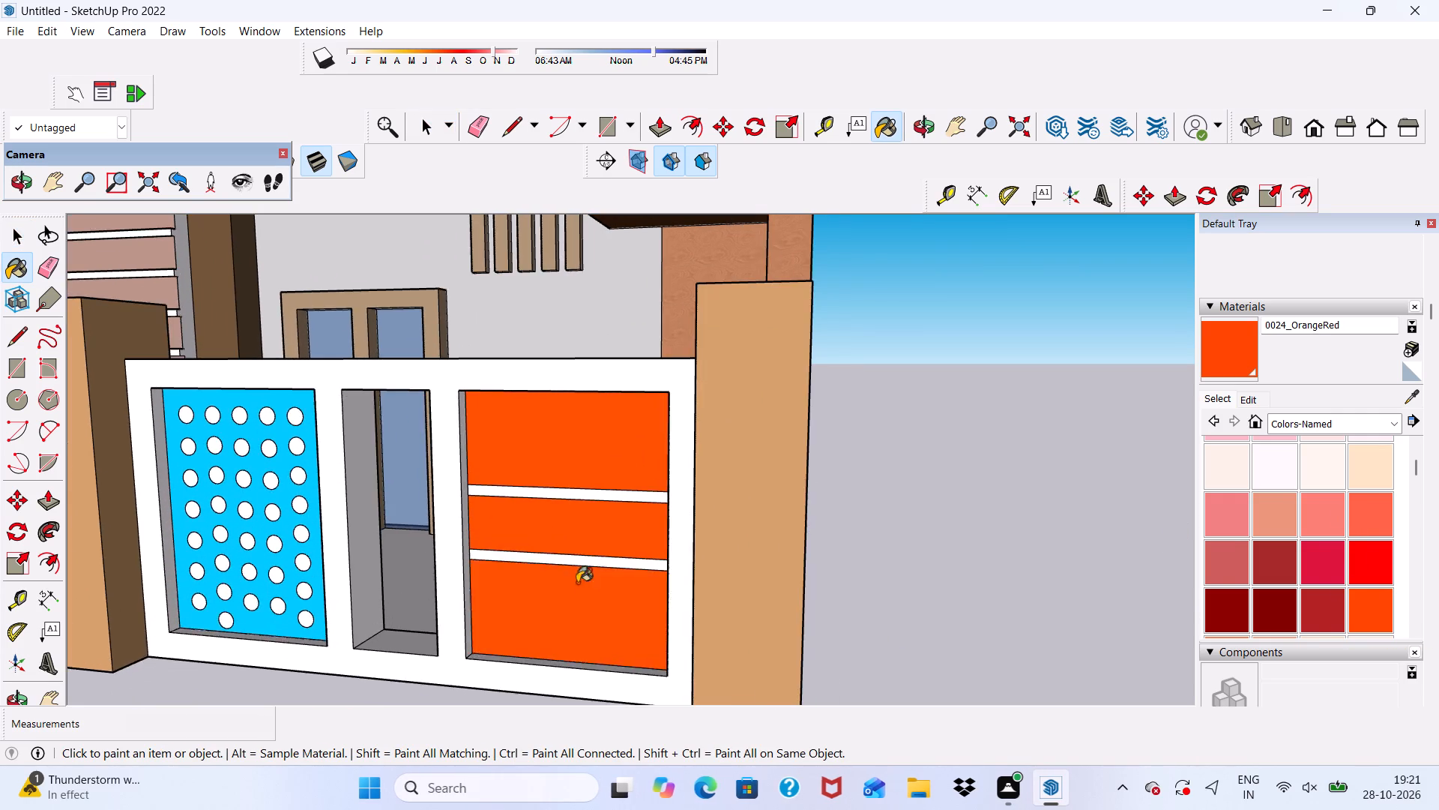
Paint the front face of the gate's frame with 0137_Black from the Colors-Named materials.
{"action": "scroll", "coordinate": [559, 573], "scroll_direction": "down", "scroll_amount": 4}
{"action": "middle_click_drag", "start_coordinate": [613, 583], "coordinate": [712, 568]}
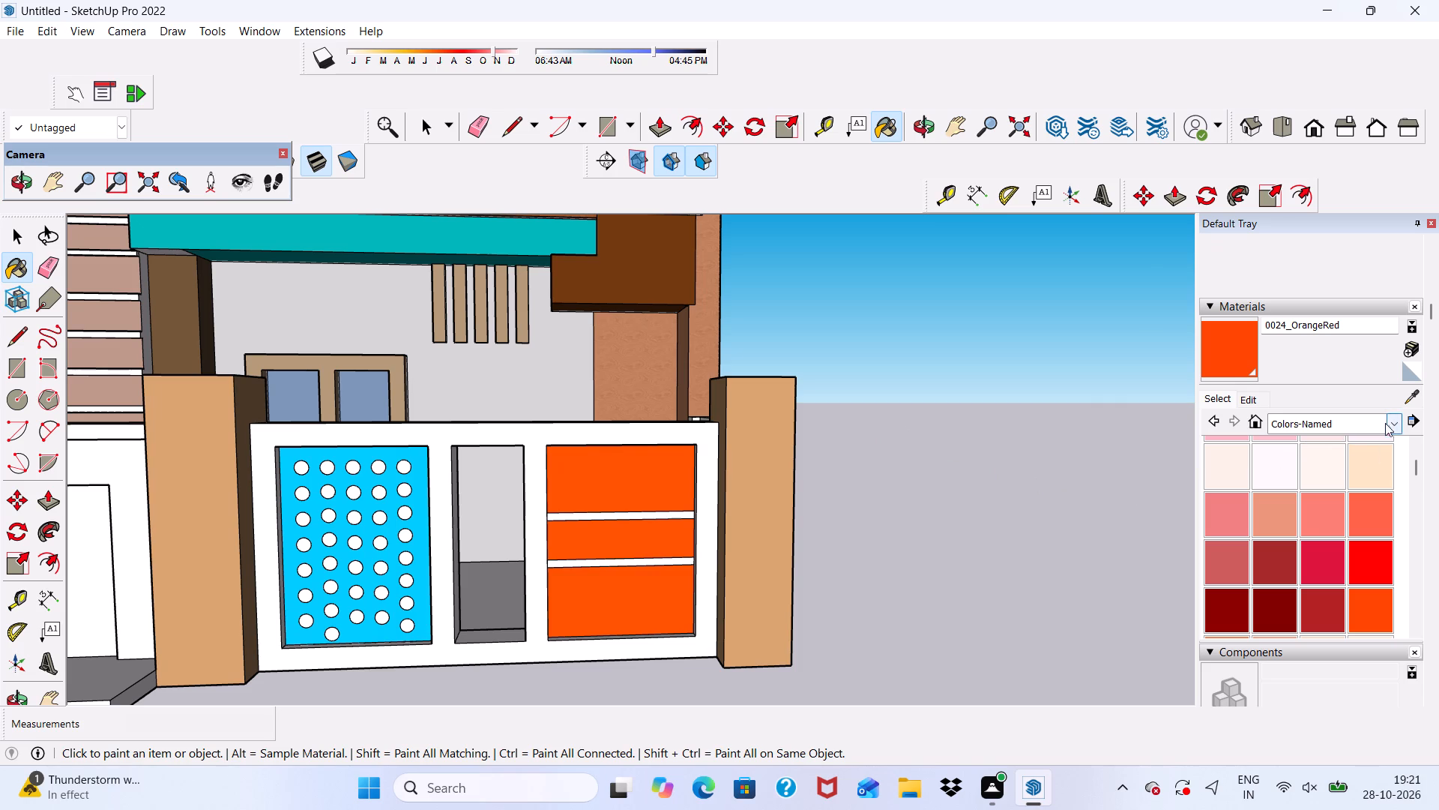
{"action": "scroll", "coordinate": [1309, 526], "scroll_direction": "down", "scroll_amount": 18}
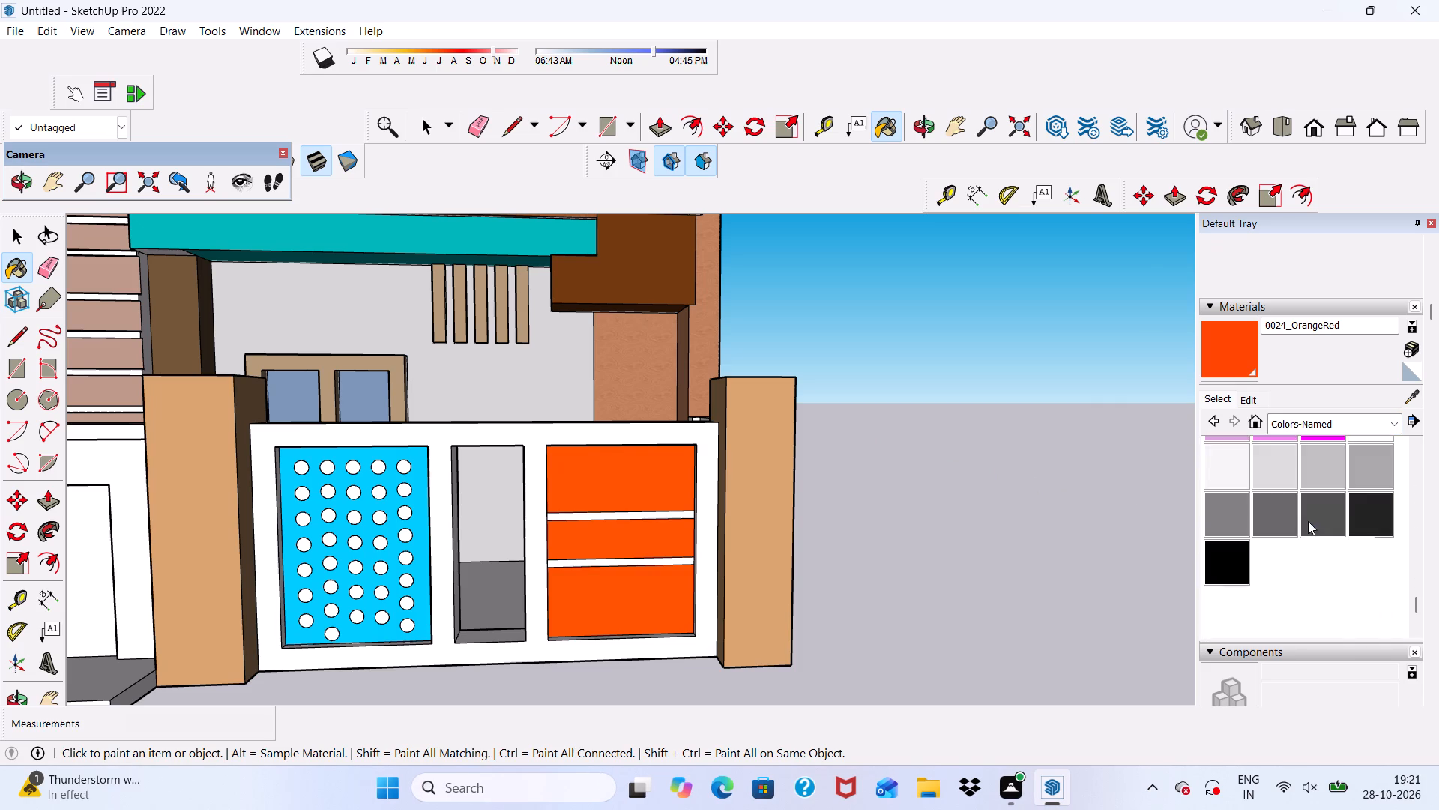
{"action": "scroll", "coordinate": [1225, 520], "scroll_direction": "up", "scroll_amount": 1}
{"action": "left_click", "coordinate": [1237, 545]}
{"action": "scroll", "coordinate": [652, 496], "scroll_direction": "up", "scroll_amount": 4}
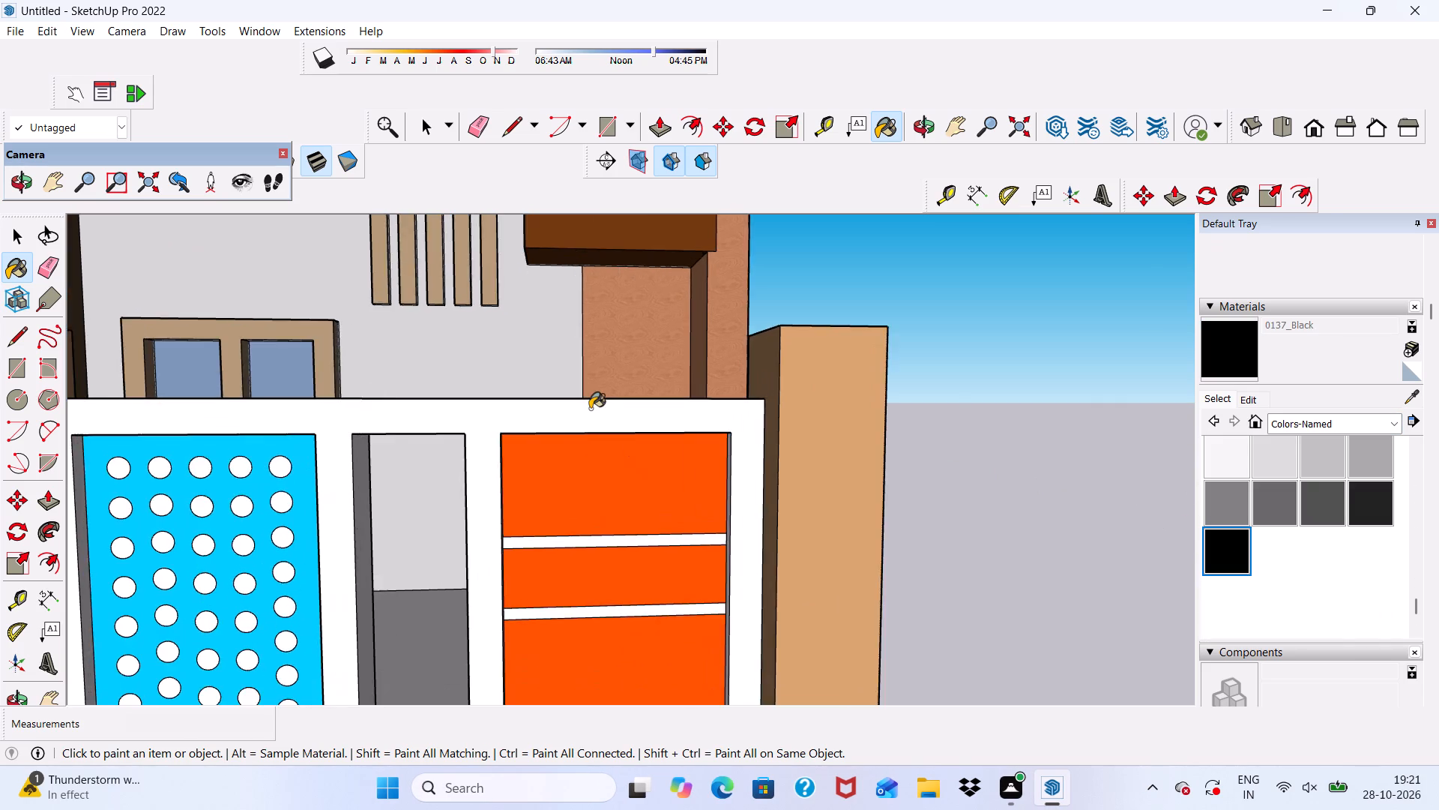
{"action": "scroll", "coordinate": [590, 409], "scroll_direction": "up", "scroll_amount": 2}
{"action": "left_click", "coordinate": [590, 409]}
Paint the inner side and bottom edges of the gate's perforated-panel opening and middle opening with 0137_Black.
{"action": "scroll", "coordinate": [537, 440], "scroll_direction": "down", "scroll_amount": 4}
{"action": "middle_click_drag", "start_coordinate": [646, 485], "coordinate": [378, 550]}
{"action": "scroll", "coordinate": [402, 598], "scroll_direction": "up", "scroll_amount": 5}
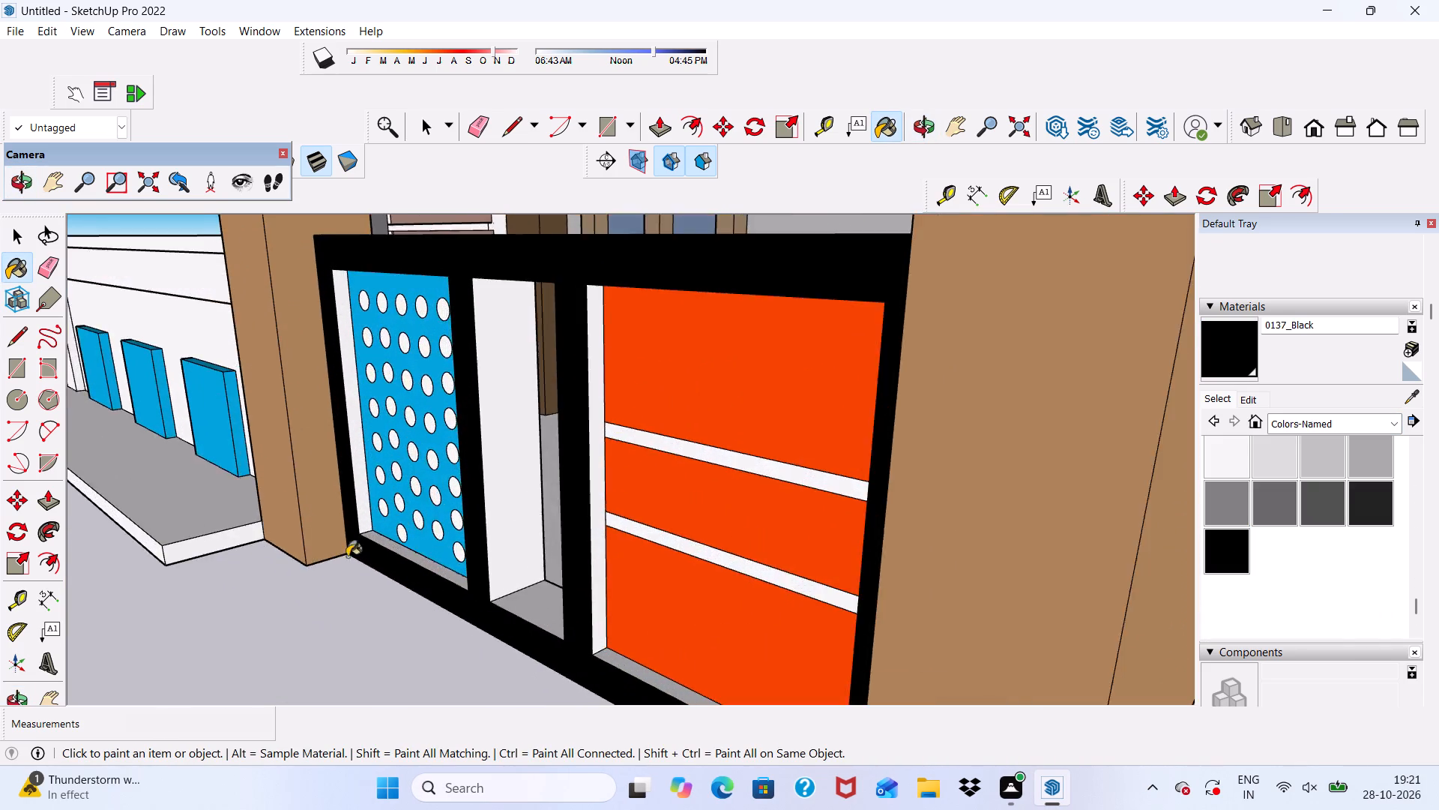
{"action": "scroll", "coordinate": [347, 556], "scroll_direction": "up", "scroll_amount": 7}
{"action": "left_click", "coordinate": [355, 461]}
{"action": "scroll", "coordinate": [426, 564], "scroll_direction": "up", "scroll_amount": 1}
{"action": "left_click", "coordinate": [431, 573]}
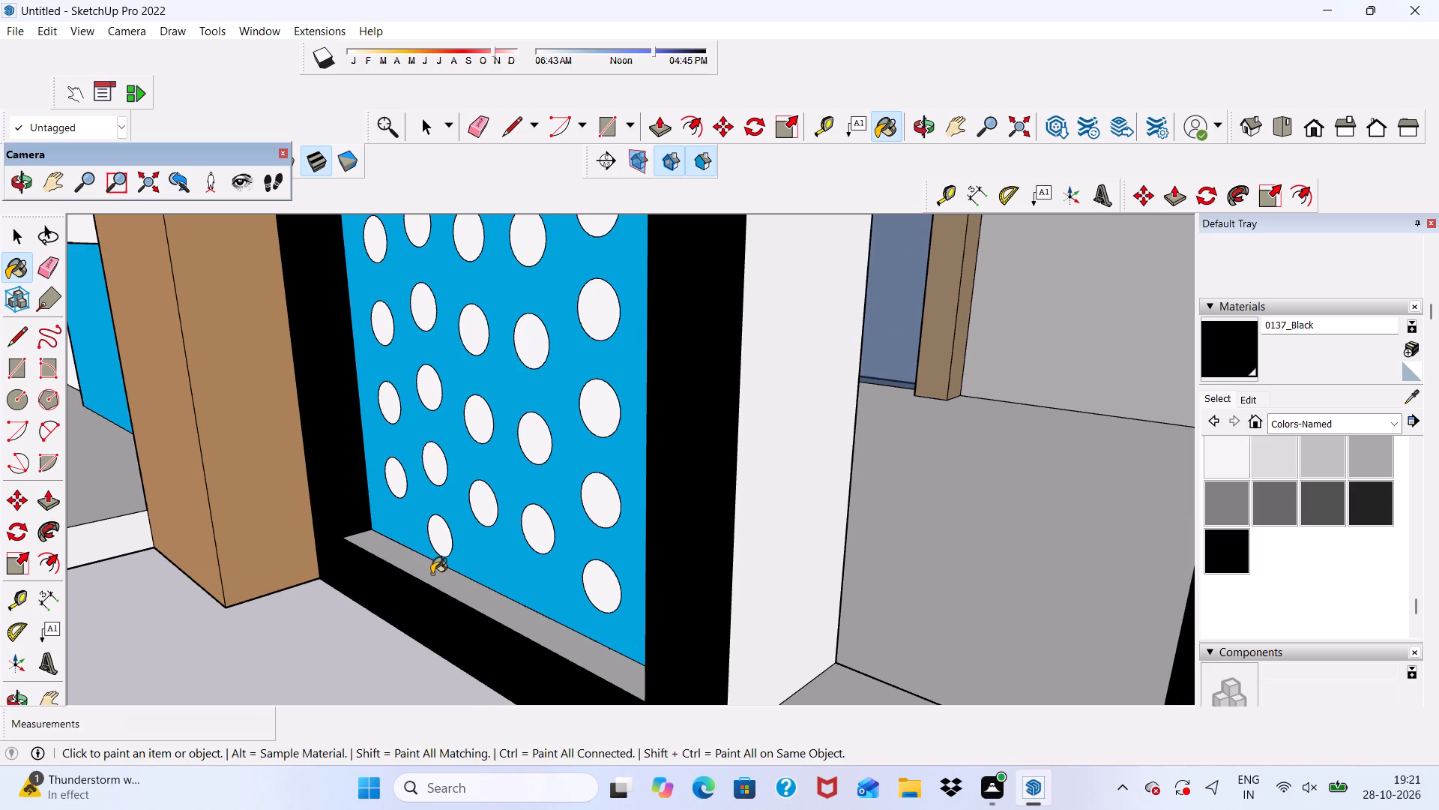
{"action": "left_click", "coordinate": [764, 544]}
{"action": "scroll", "coordinate": [669, 514], "scroll_direction": "down", "scroll_amount": 4}
{"action": "middle_click_drag", "start_coordinate": [666, 555], "coordinate": [914, 552]}
{"action": "scroll", "coordinate": [939, 498], "scroll_direction": "up", "scroll_amount": 1}
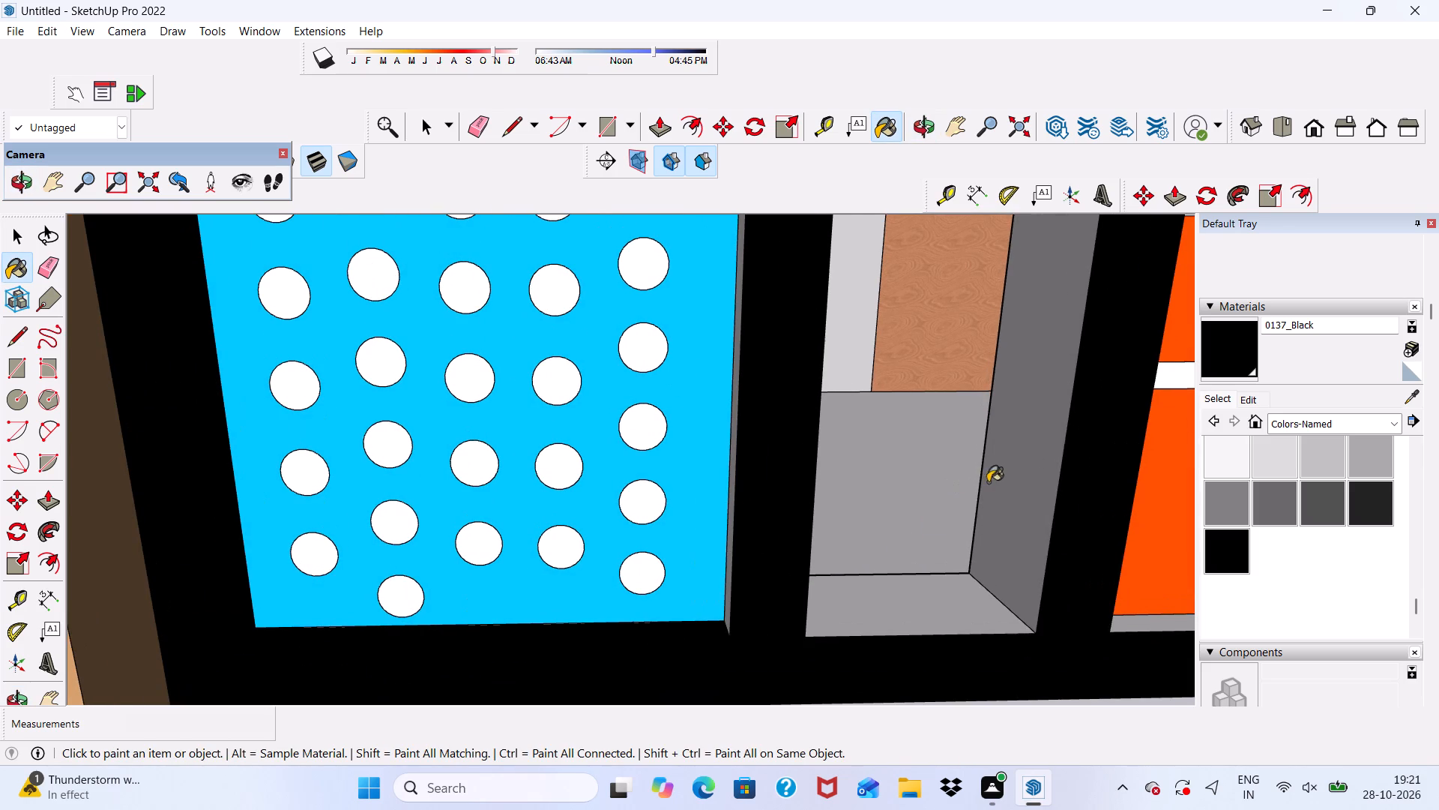
{"action": "left_click", "coordinate": [988, 482]}
{"action": "left_click", "coordinate": [947, 593]}
{"action": "scroll", "coordinate": [878, 614], "scroll_direction": "down", "scroll_amount": 1}
{"action": "middle_click_drag", "start_coordinate": [878, 614], "coordinate": [951, 625]}
{"action": "scroll", "coordinate": [731, 570], "scroll_direction": "up", "scroll_amount": 4}
{"action": "left_click", "coordinate": [734, 538]}
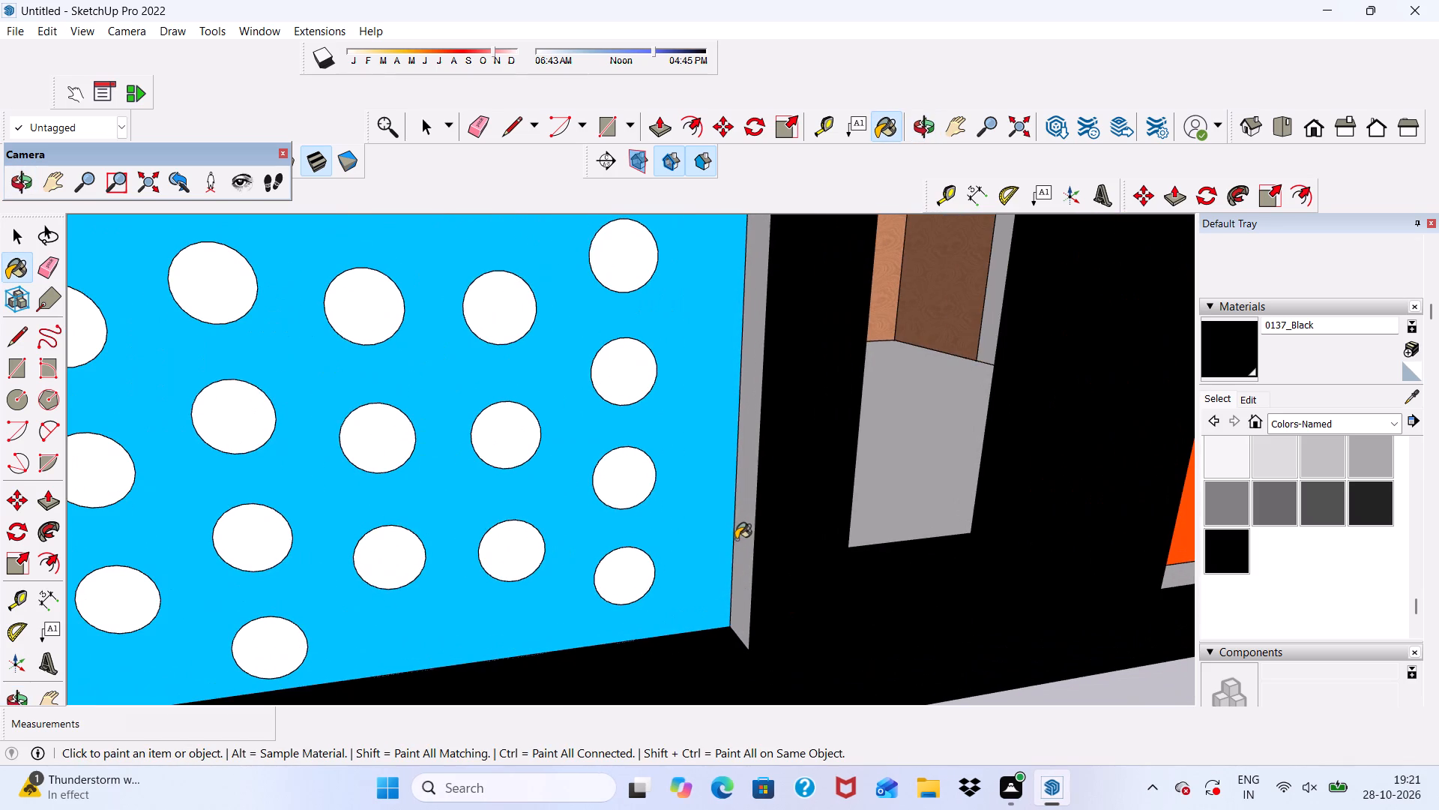
Paint the gate frame's top face, the inner edge beside the orange panel and the gate's rear face with 0137_Black.
{"action": "scroll", "coordinate": [737, 562], "scroll_direction": "down", "scroll_amount": 12}
{"action": "middle_click_drag", "start_coordinate": [681, 615], "coordinate": [493, 774]}
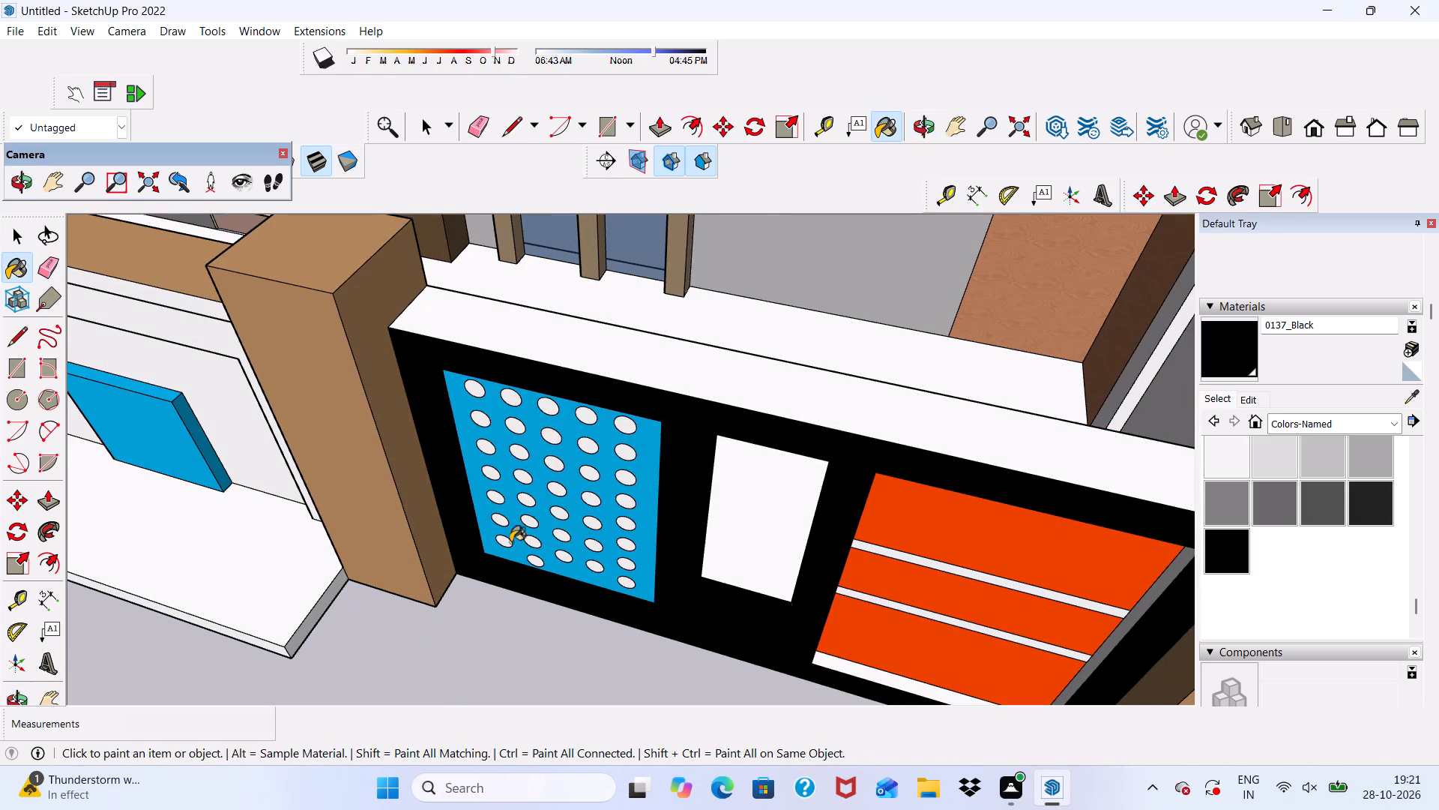
{"action": "left_click", "coordinate": [585, 370]}
{"action": "scroll", "coordinate": [608, 398], "scroll_direction": "down", "scroll_amount": 2}
{"action": "middle_click_drag", "start_coordinate": [835, 473], "coordinate": [313, 560]}
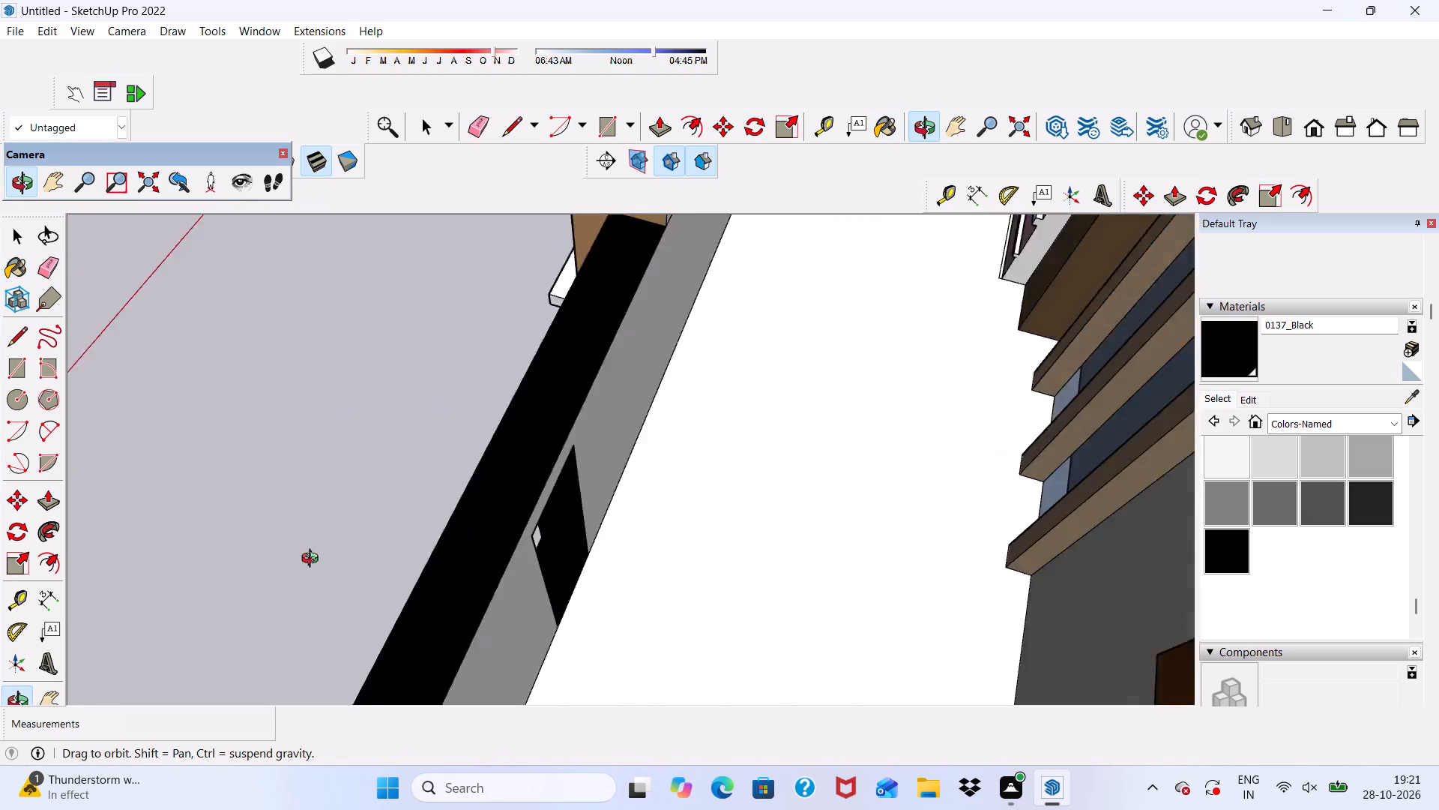
{"action": "middle_click_drag", "start_coordinate": [313, 560], "coordinate": [193, 522]}
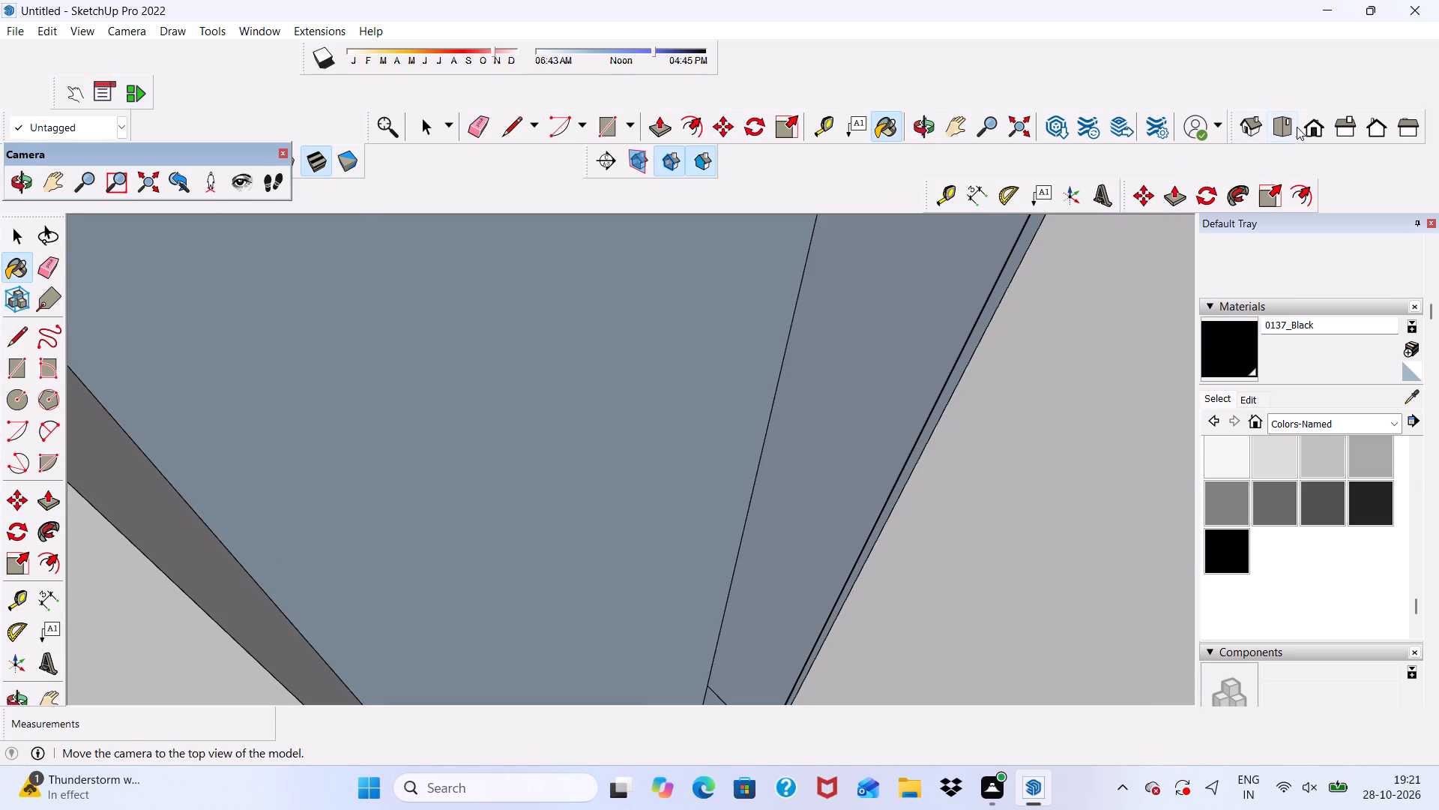
{"action": "left_click", "coordinate": [1304, 124]}
{"action": "scroll", "coordinate": [1291, 266], "scroll_direction": "down", "scroll_amount": 5}
{"action": "middle_click_drag", "start_coordinate": [885, 458], "coordinate": [1244, 622]}
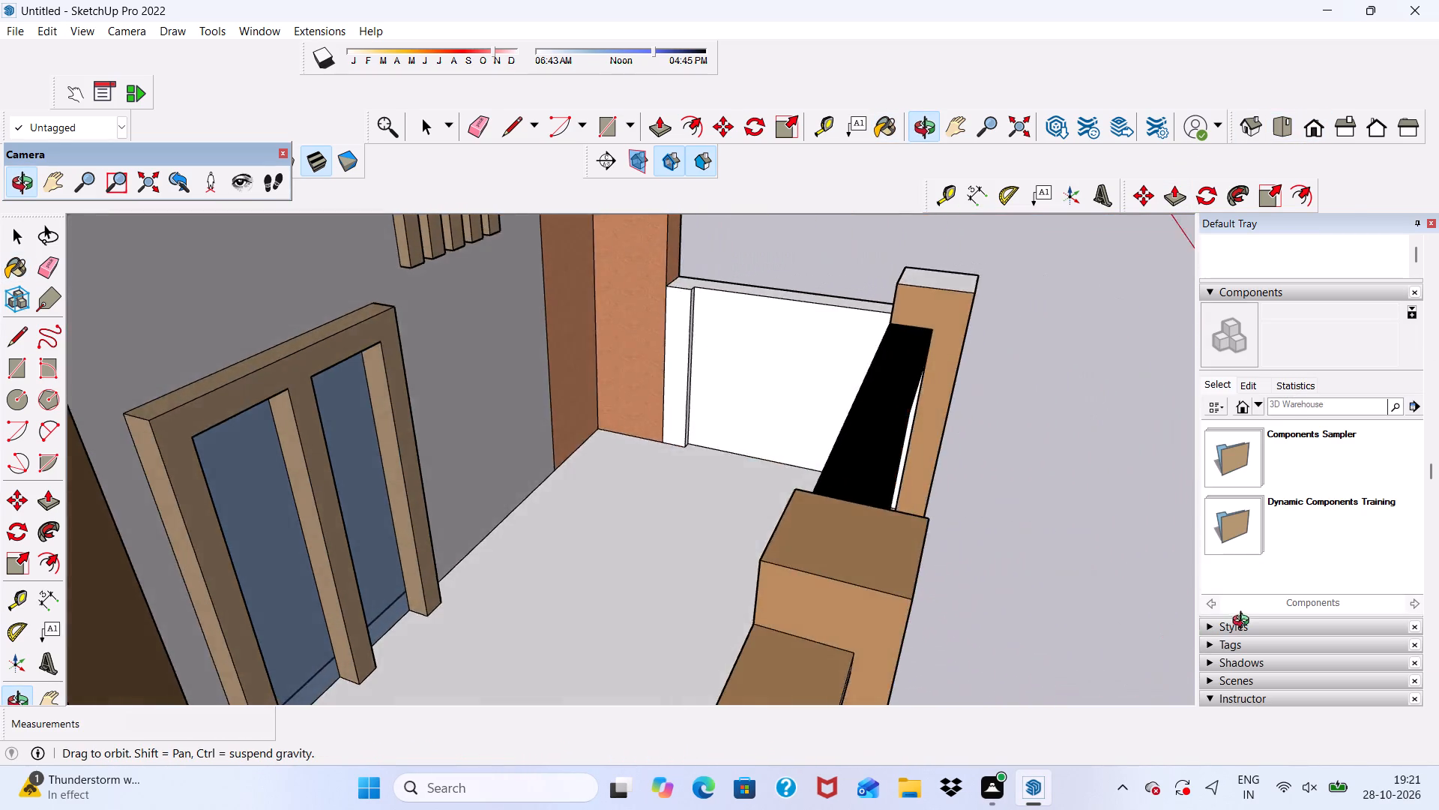
{"action": "middle_click_drag", "start_coordinate": [1244, 622], "coordinate": [1223, 593]}
{"action": "scroll", "coordinate": [911, 429], "scroll_direction": "up", "scroll_amount": 11}
{"action": "left_click", "coordinate": [927, 461]}
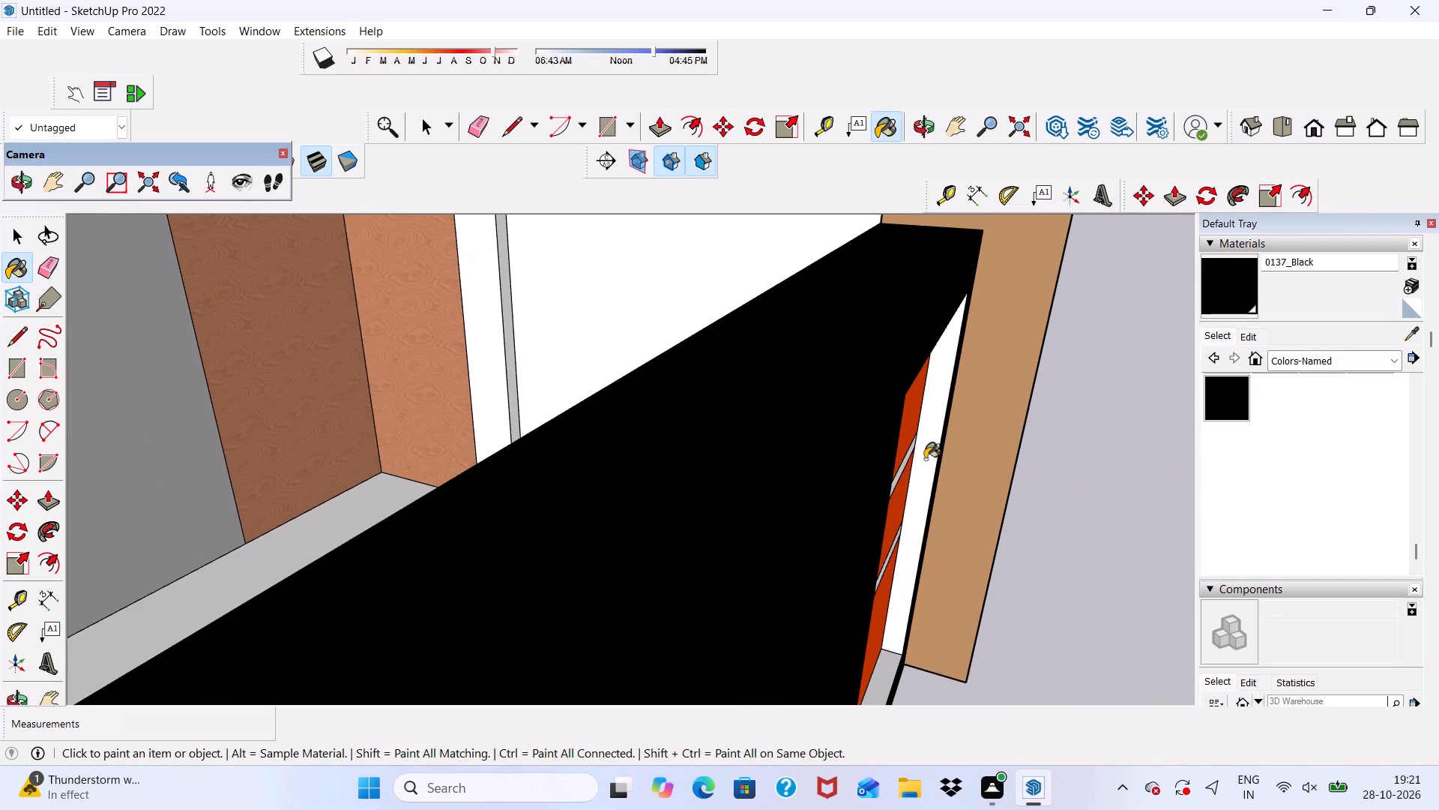
{"action": "scroll", "coordinate": [818, 457], "scroll_direction": "down", "scroll_amount": 1}
{"action": "middle_click_drag", "start_coordinate": [818, 459], "coordinate": [1034, 497]}
{"action": "left_click", "coordinate": [740, 604]}
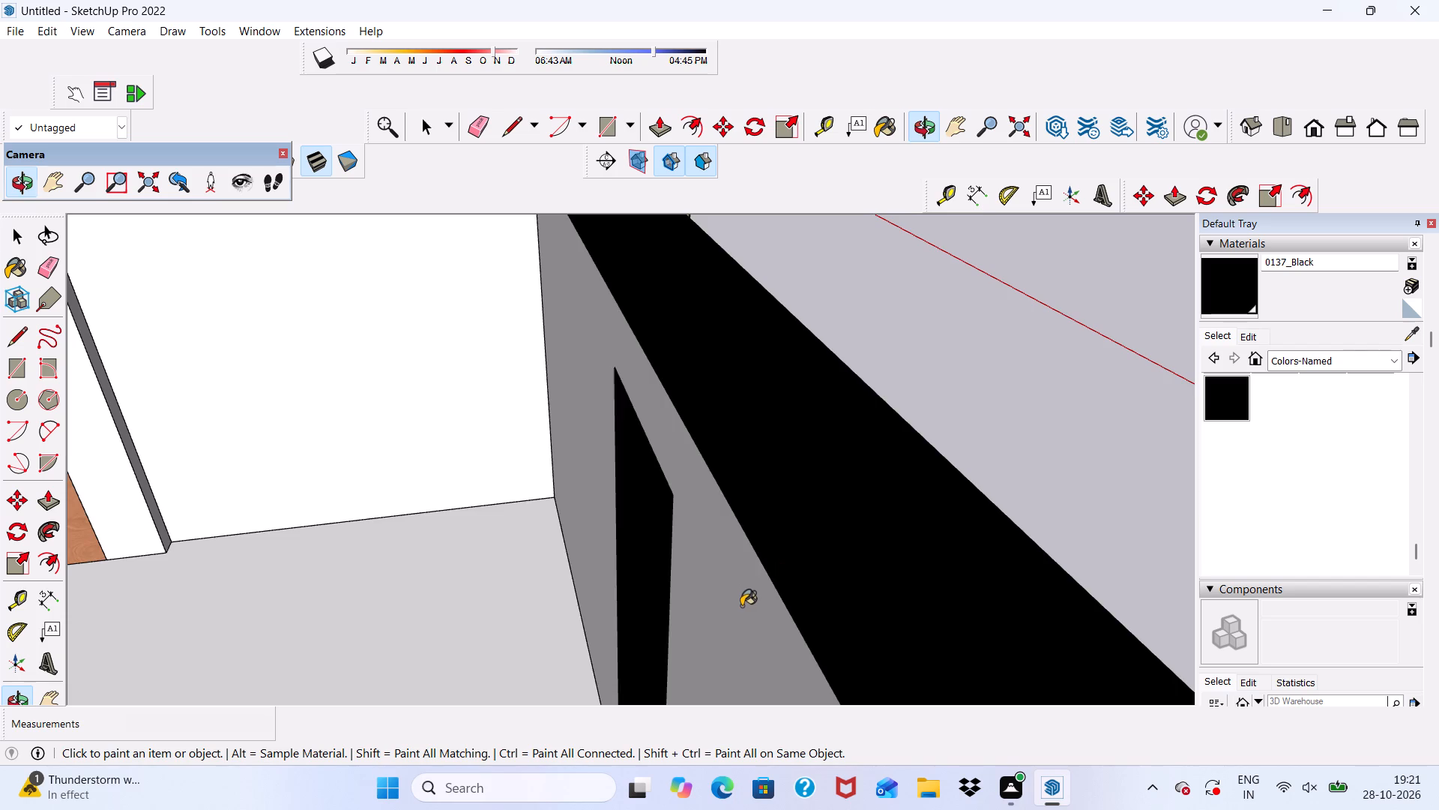
Examine the painted gate and the whole front facade from the front, both close up and from a distance.
{"action": "scroll", "coordinate": [572, 497], "scroll_direction": "down", "scroll_amount": 8}
{"action": "middle_click_drag", "start_coordinate": [762, 525], "coordinate": [188, 375]}
{"action": "scroll", "coordinate": [378, 433], "scroll_direction": "up", "scroll_amount": 1}
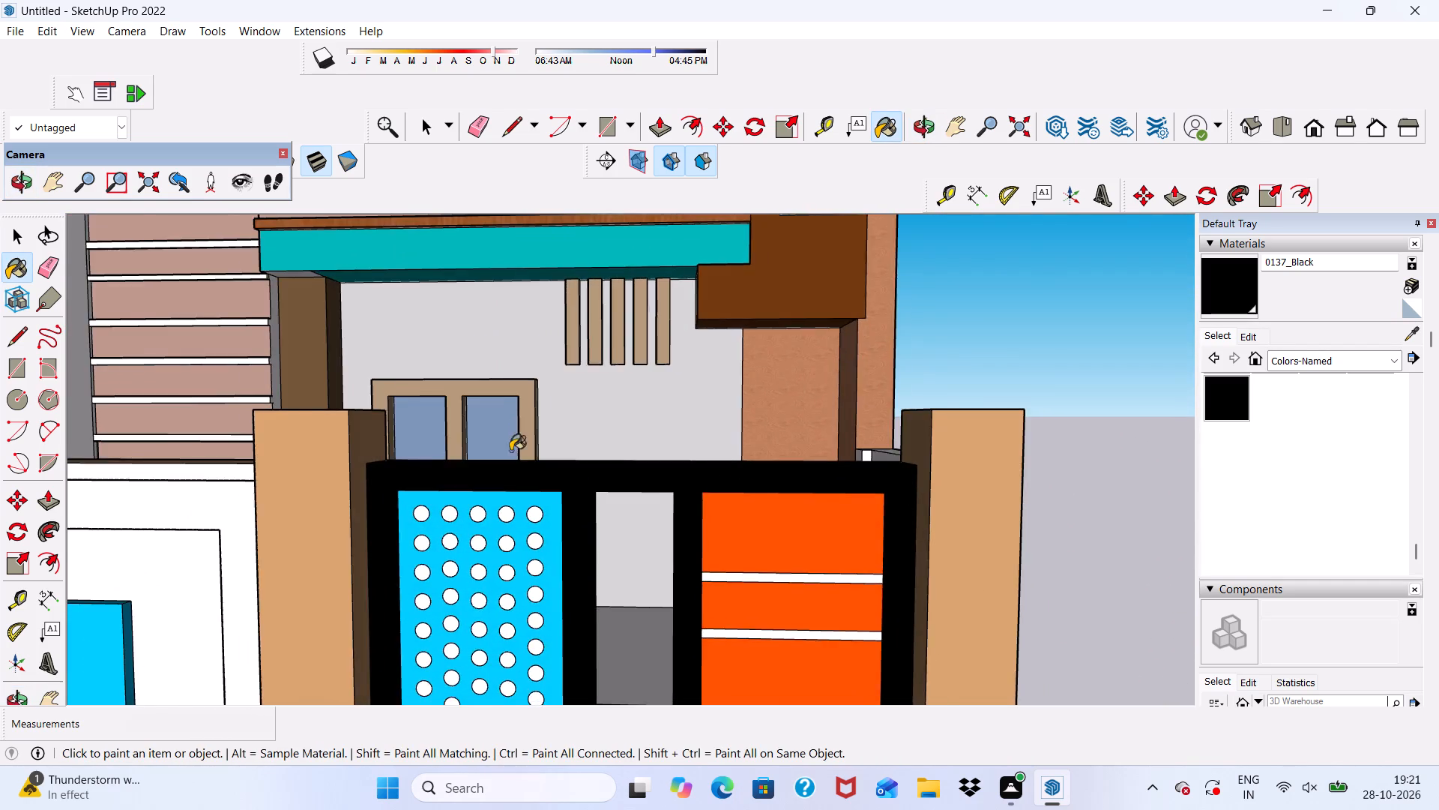
{"action": "scroll", "coordinate": [510, 469], "scroll_direction": "down", "scroll_amount": 10}
{"action": "scroll", "coordinate": [777, 565], "scroll_direction": "up", "scroll_amount": 1}
{"action": "middle_click_drag", "start_coordinate": [770, 559], "coordinate": [744, 586]}
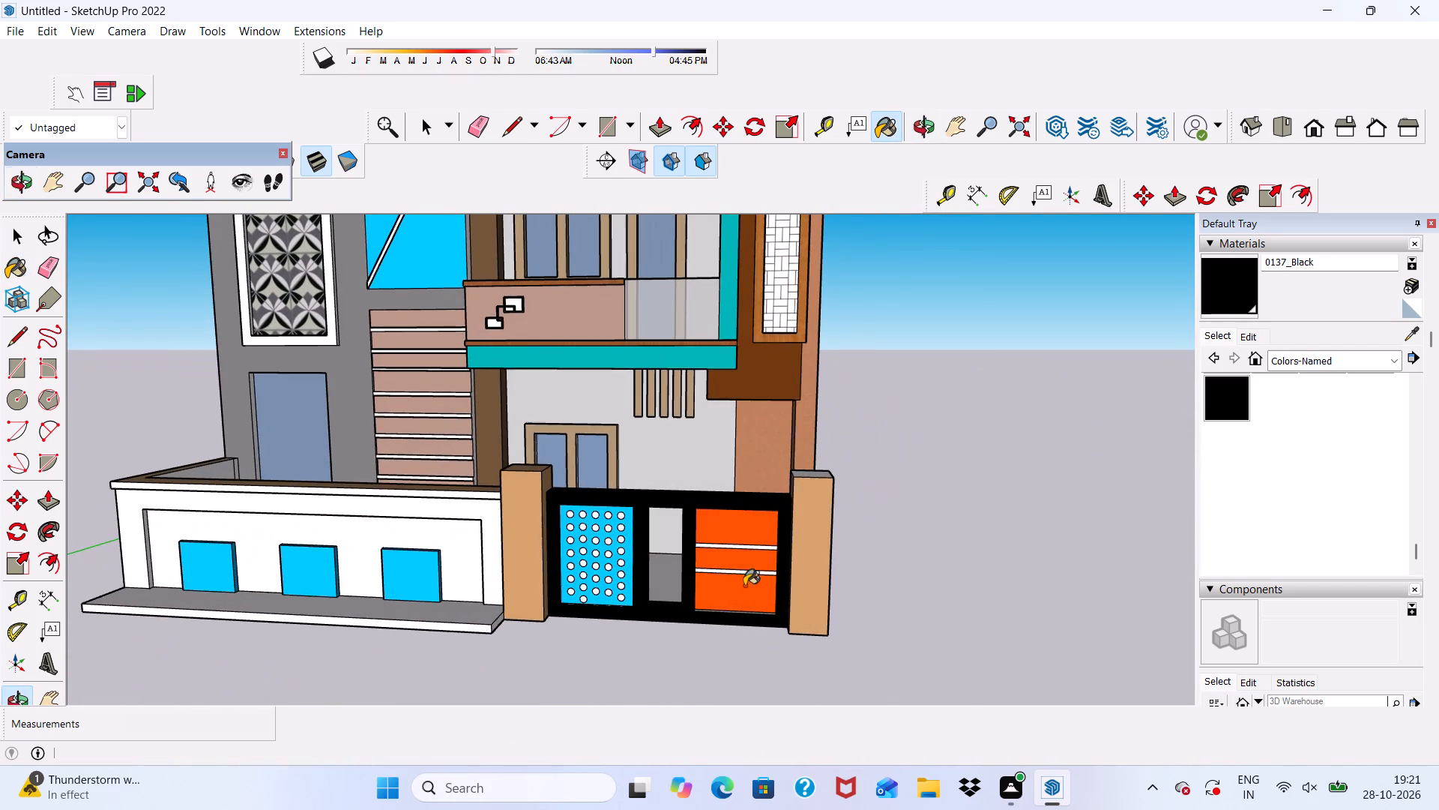
{"action": "scroll", "coordinate": [707, 504], "scroll_direction": "up", "scroll_amount": 1}
{"action": "scroll", "coordinate": [773, 524], "scroll_direction": "down", "scroll_amount": 6}
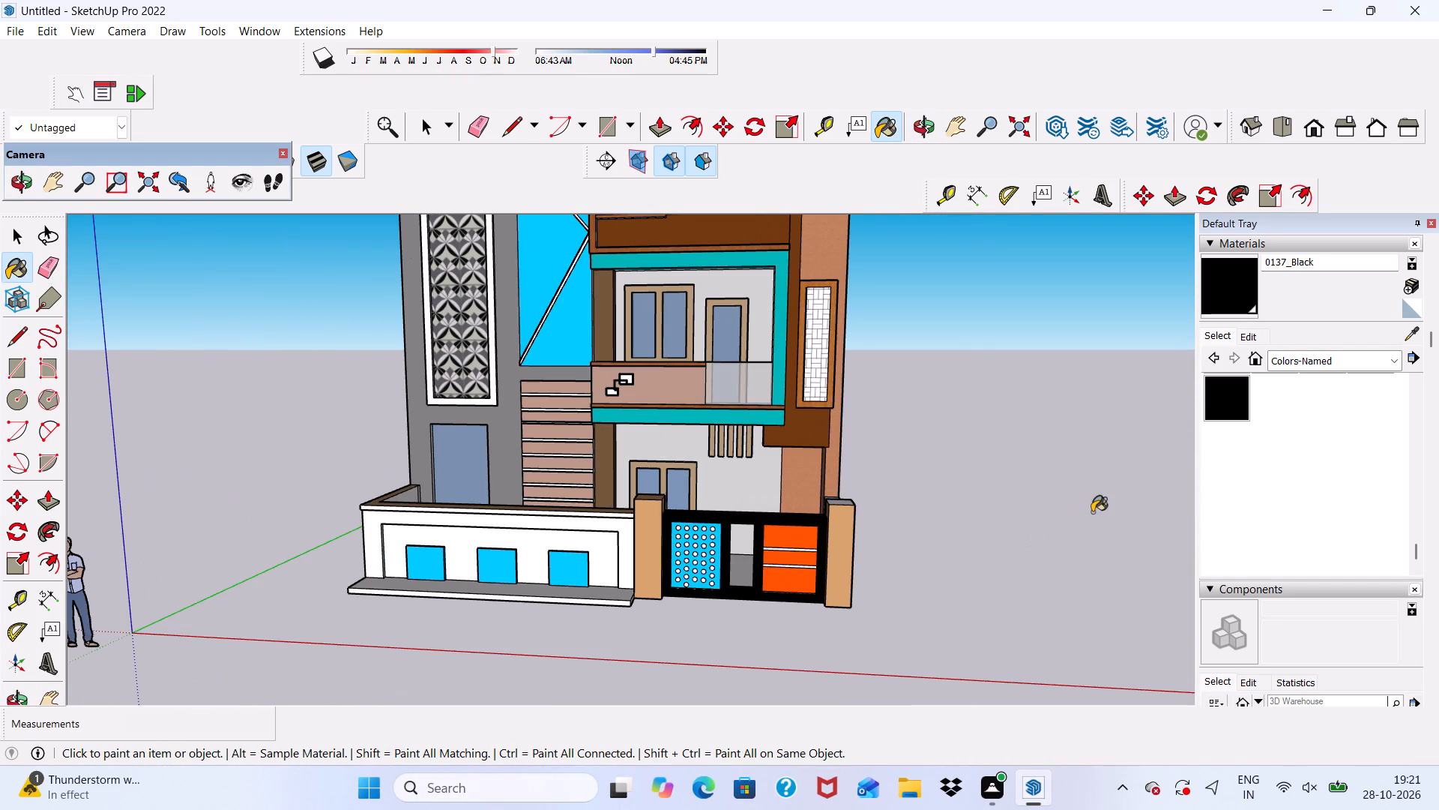
{"action": "key", "text": "space"}
{"action": "scroll", "coordinate": [538, 508], "scroll_direction": "up", "scroll_amount": 2}
{"action": "scroll", "coordinate": [668, 442], "scroll_direction": "down", "scroll_amount": 7}
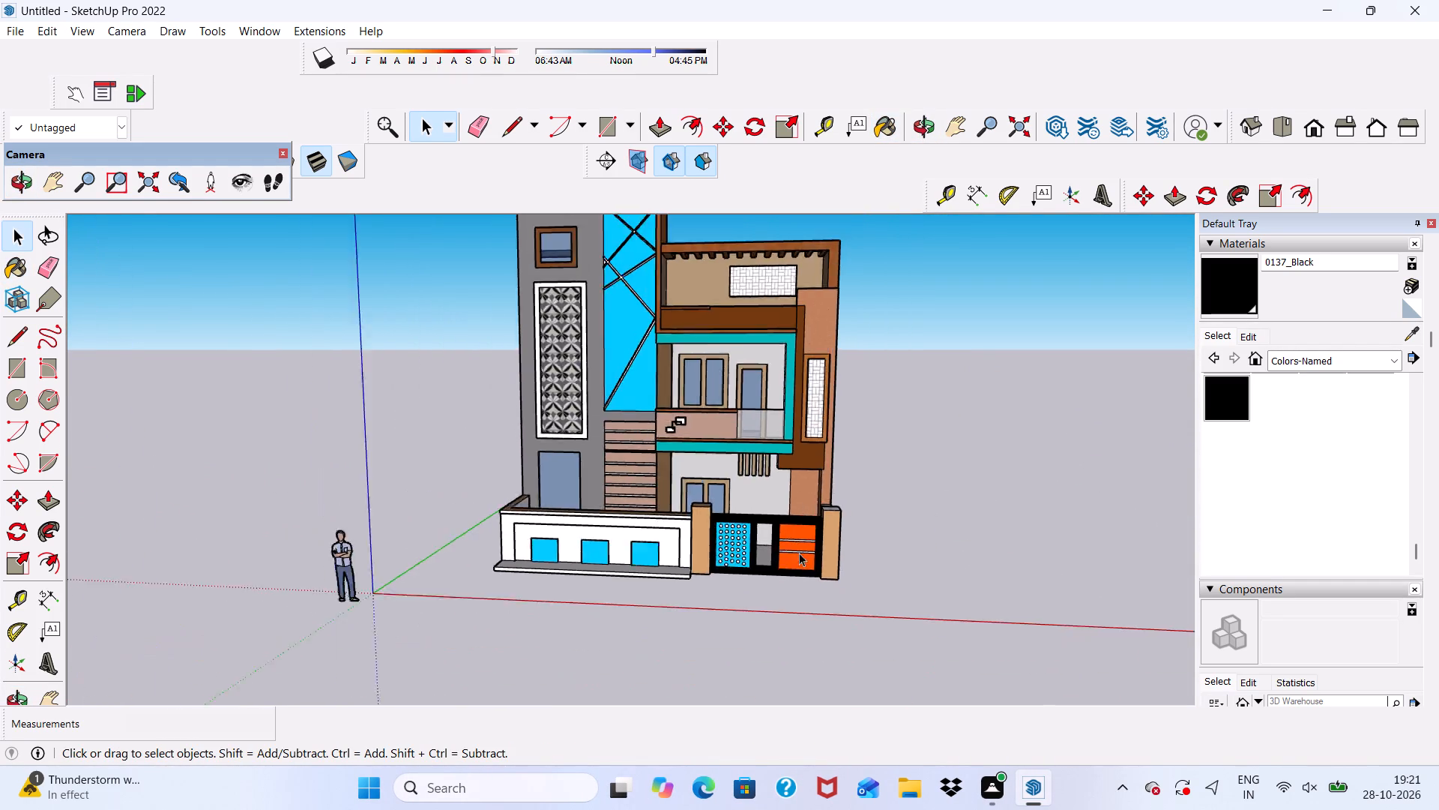
{"action": "scroll", "coordinate": [799, 553], "scroll_direction": "down", "scroll_amount": 3}
{"action": "scroll", "coordinate": [722, 453], "scroll_direction": "up", "scroll_amount": 6}
{"action": "scroll", "coordinate": [789, 545], "scroll_direction": "up", "scroll_amount": 7}
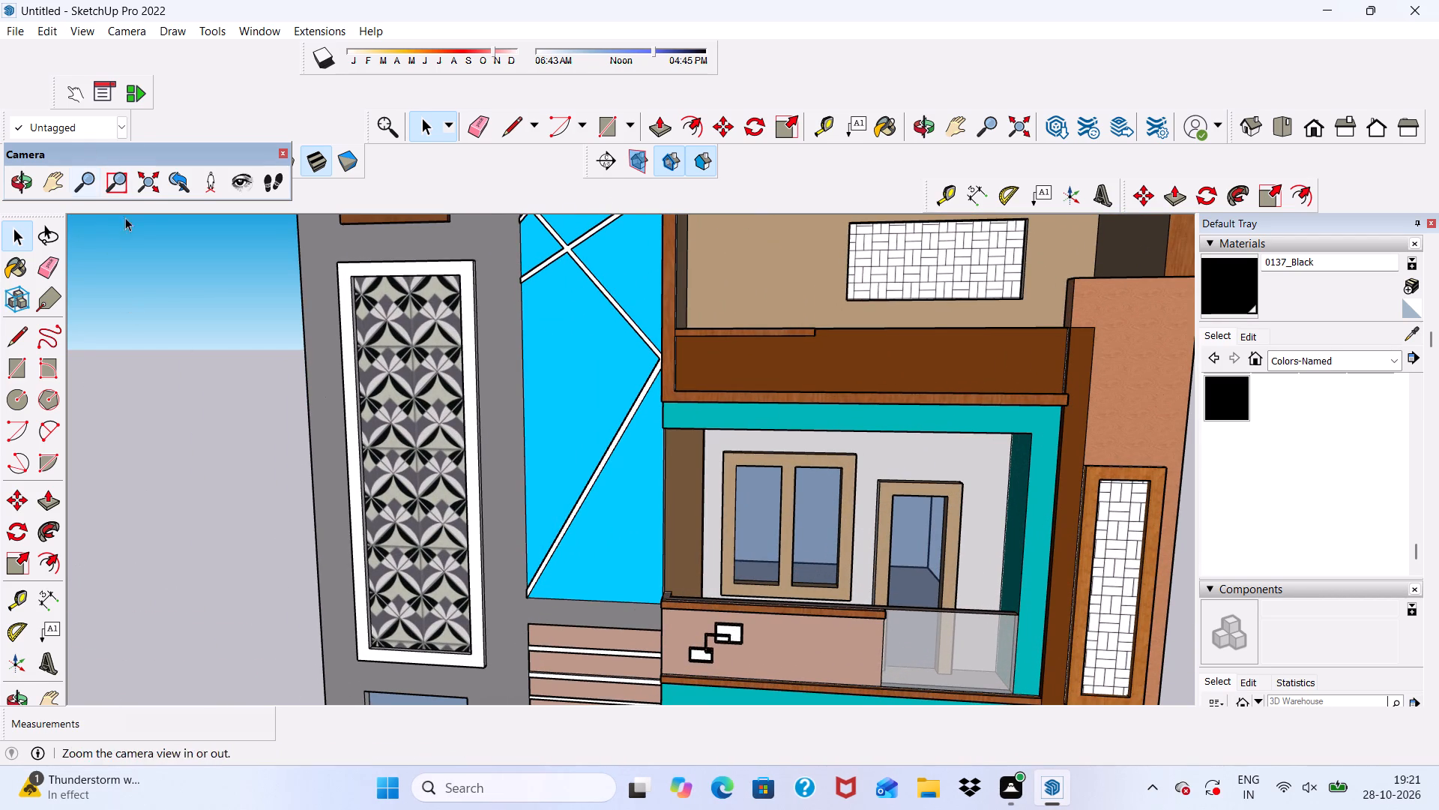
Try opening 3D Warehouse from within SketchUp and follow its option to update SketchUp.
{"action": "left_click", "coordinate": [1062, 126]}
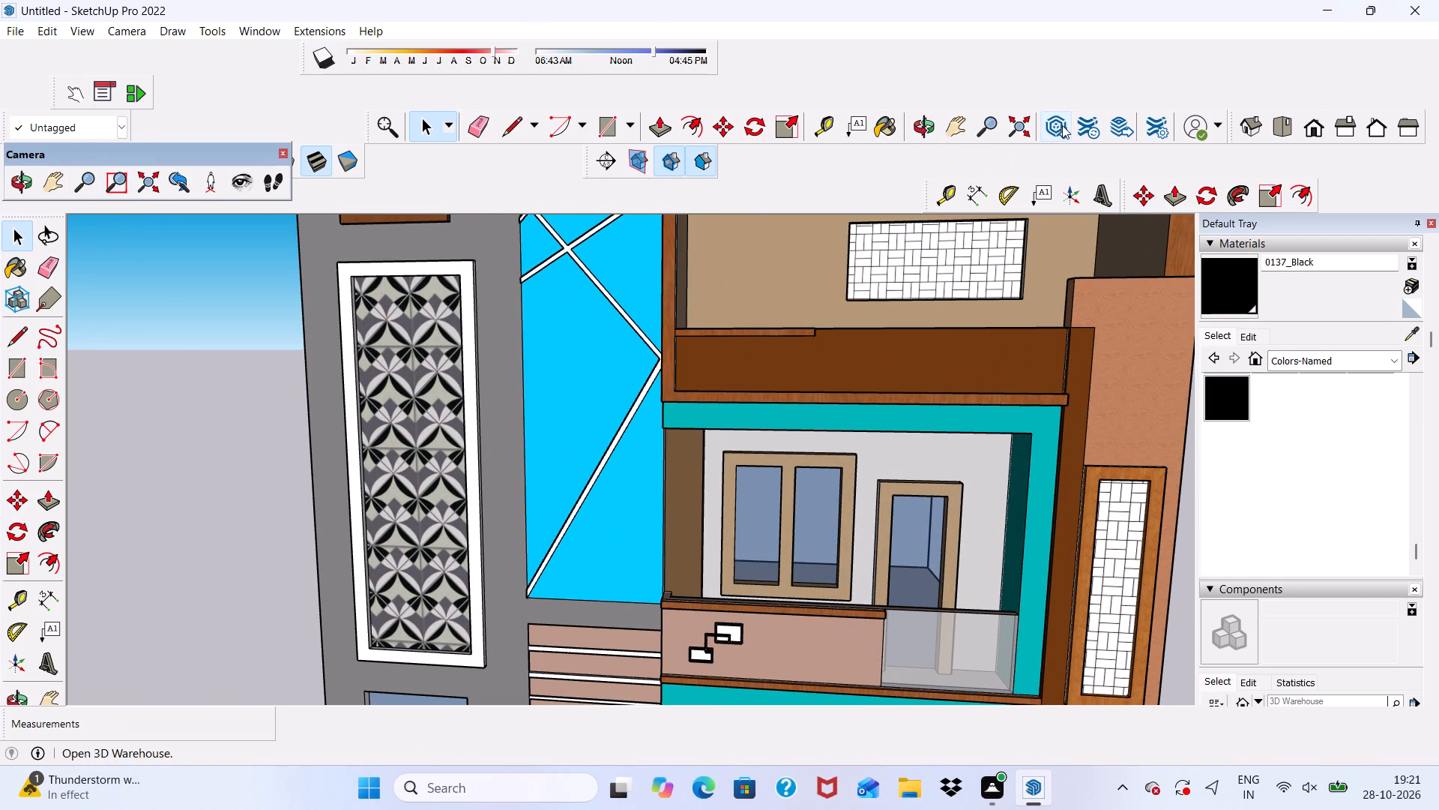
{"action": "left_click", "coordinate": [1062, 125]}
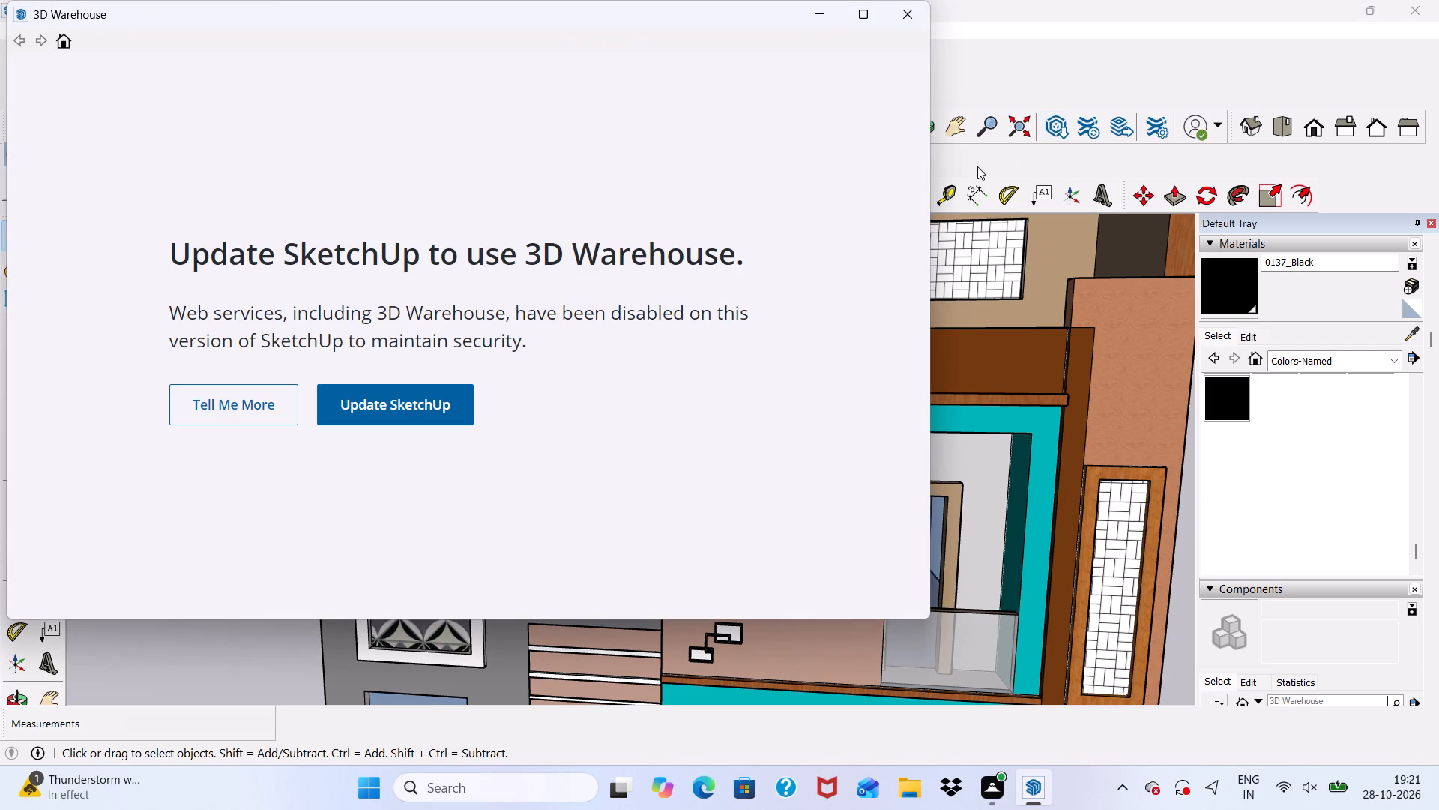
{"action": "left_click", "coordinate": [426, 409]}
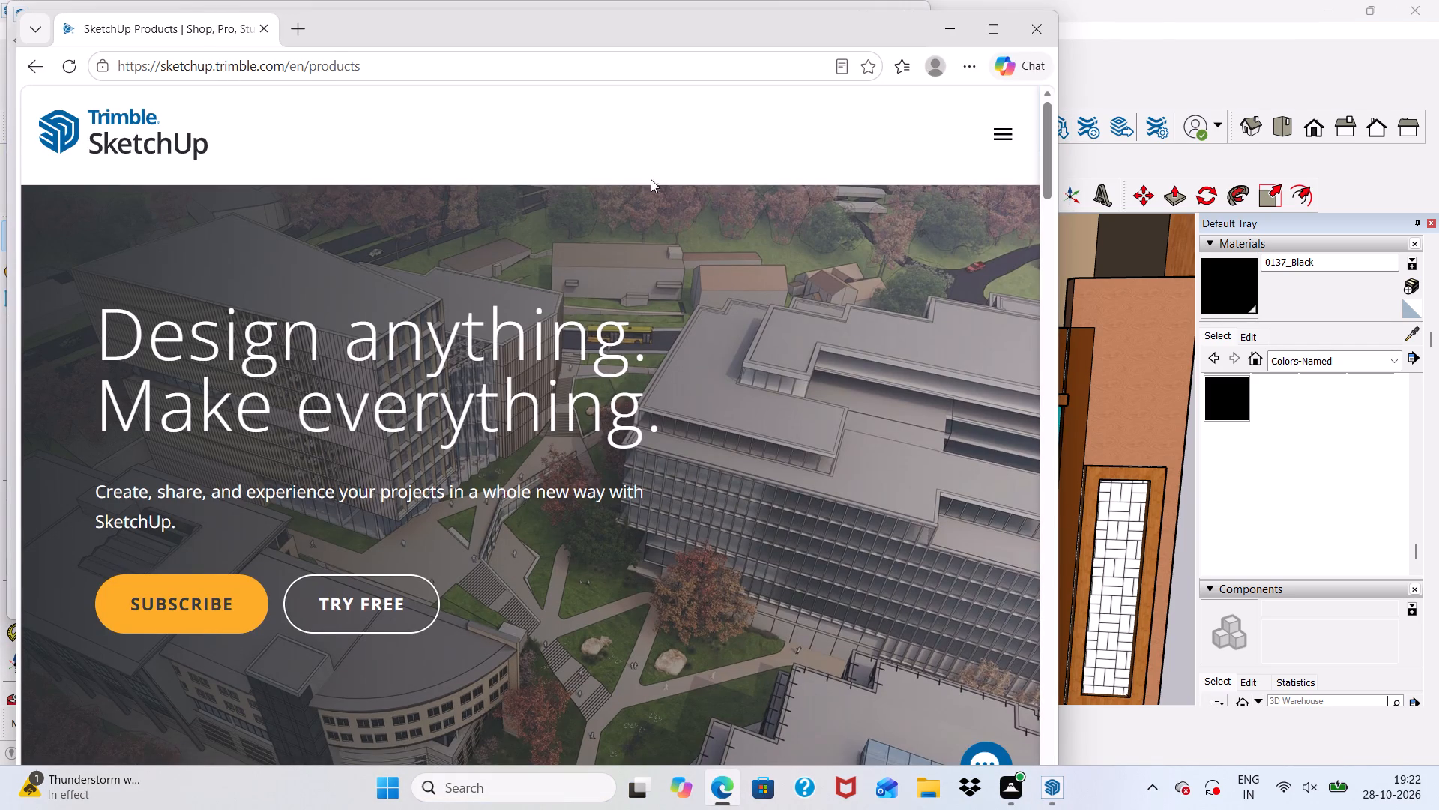
Search the web for 3d warehouse in Microsoft Edge and open the 3D Warehouse website.
{"action": "left_click", "coordinate": [408, 74]}
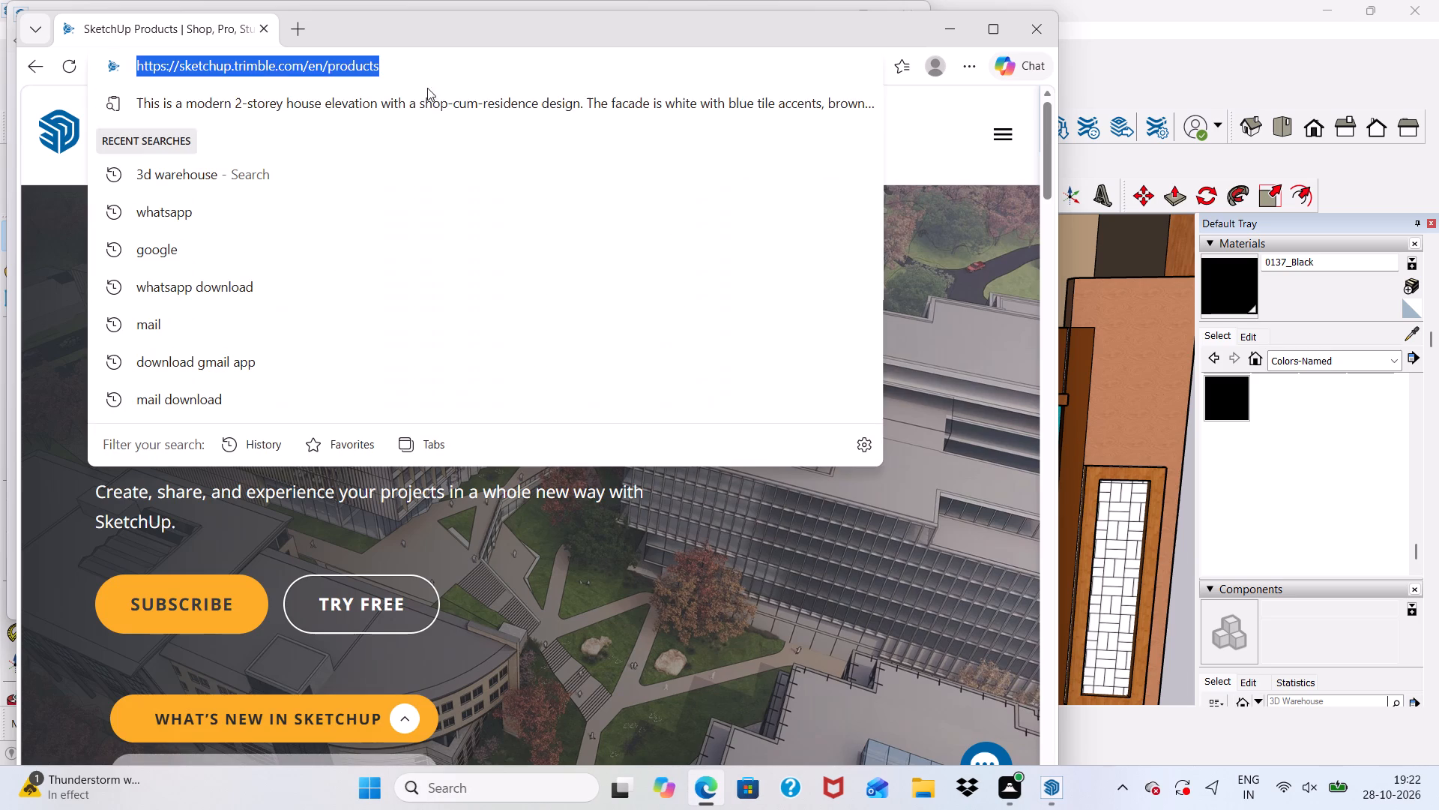
{"action": "left_click", "coordinate": [231, 171]}
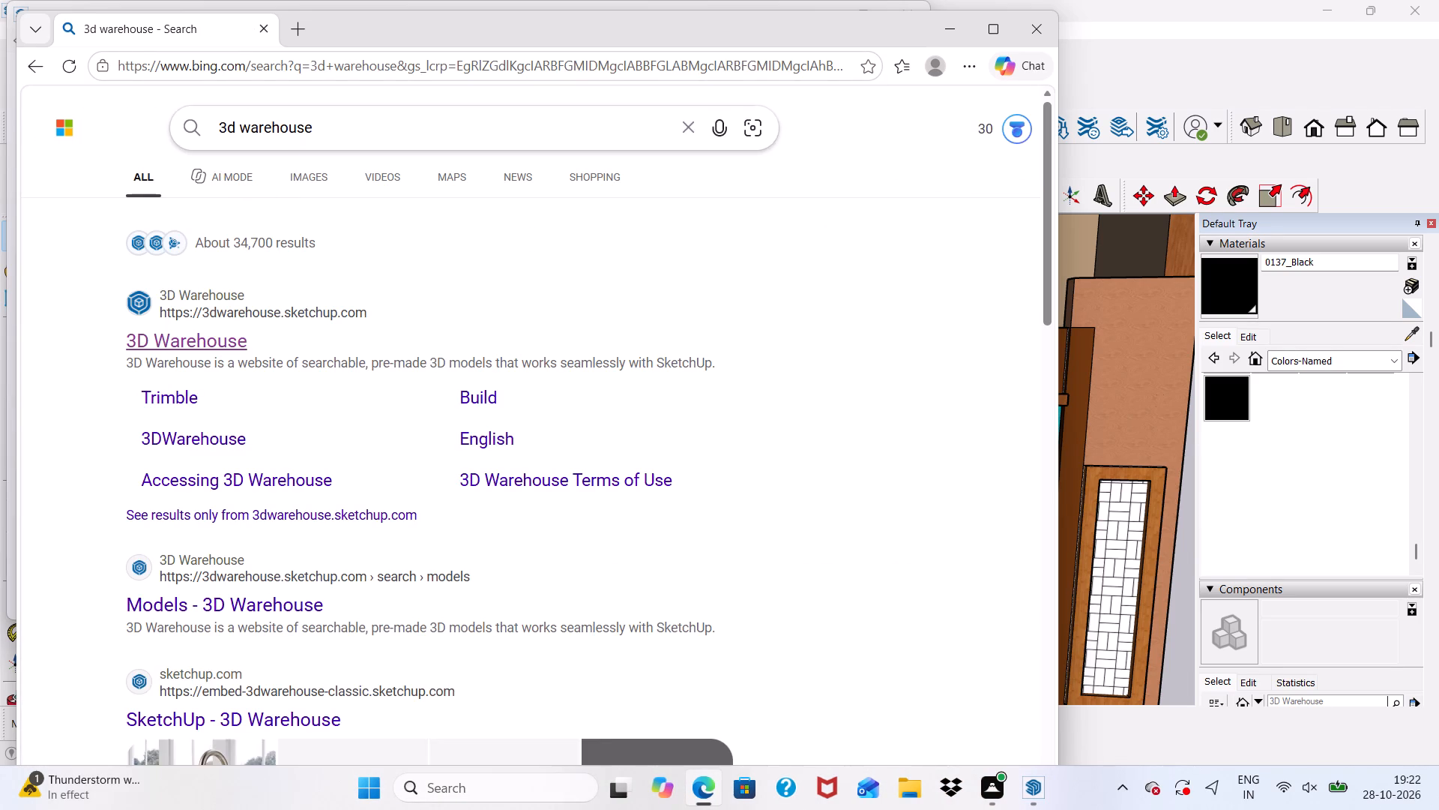
{"action": "left_click", "coordinate": [219, 325]}
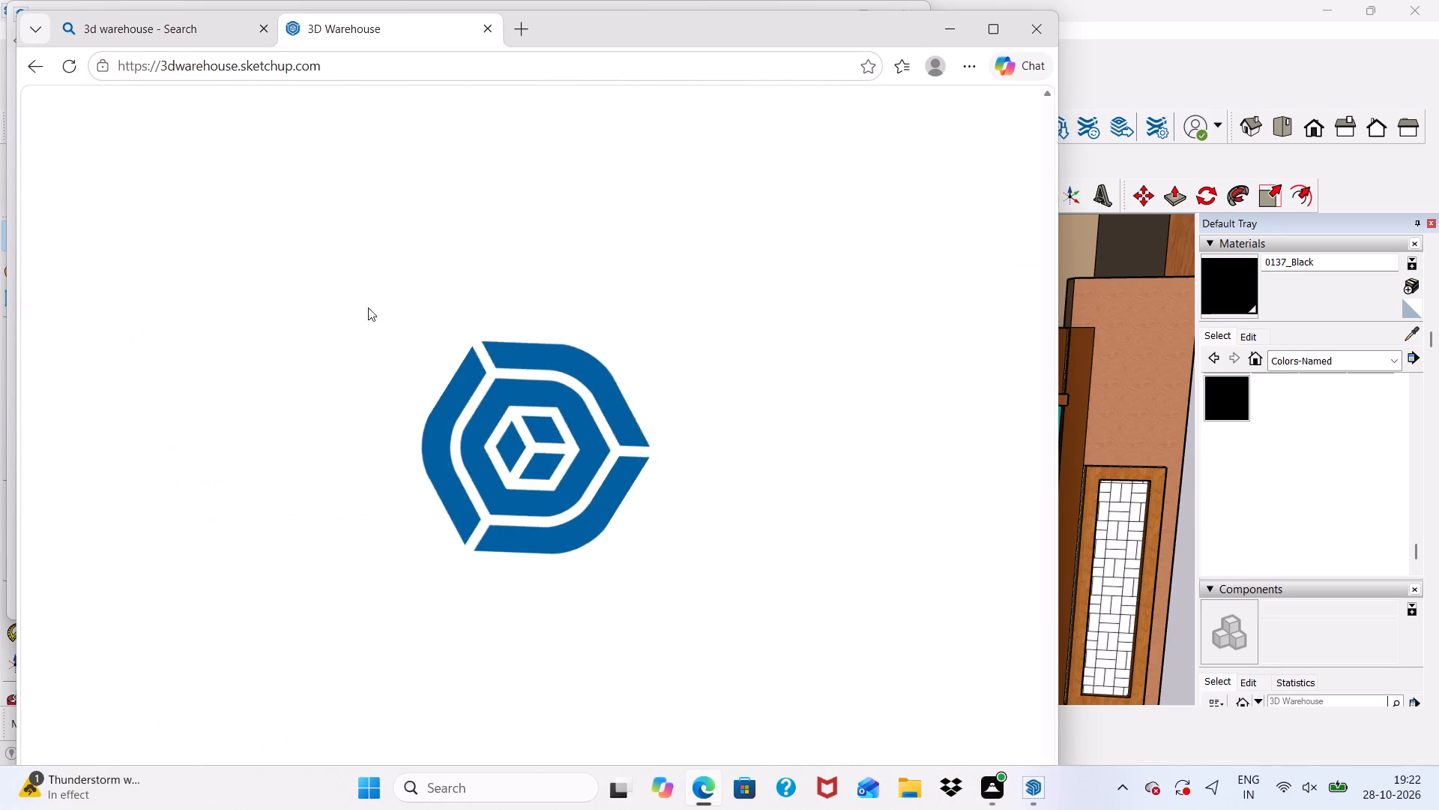
Search 3D Warehouse for flowers garden.
{"action": "scroll", "coordinate": [442, 342], "scroll_direction": "down", "scroll_amount": 3}
{"action": "scroll", "coordinate": [491, 187], "scroll_direction": "up", "scroll_amount": 1}
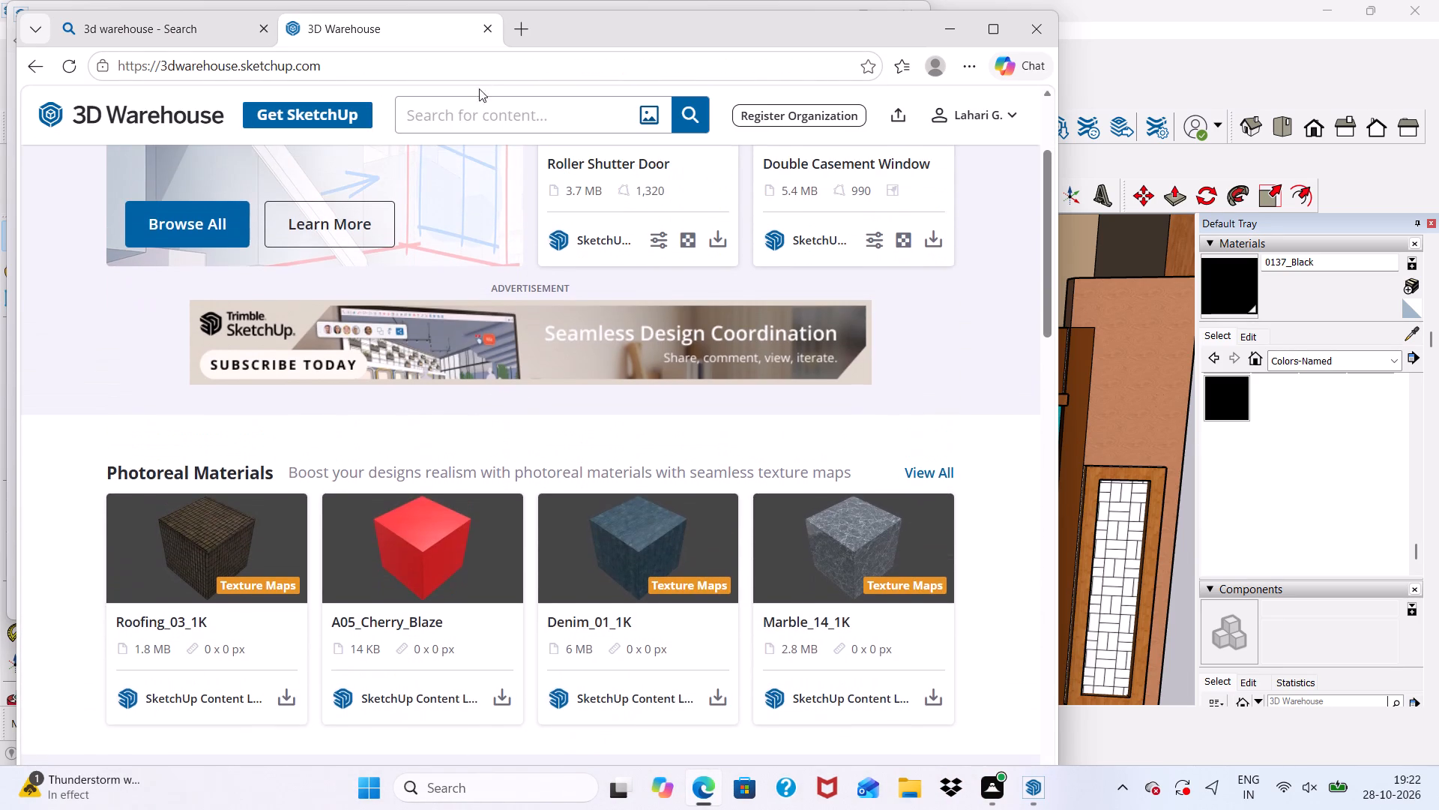
{"action": "left_click", "coordinate": [485, 115]}
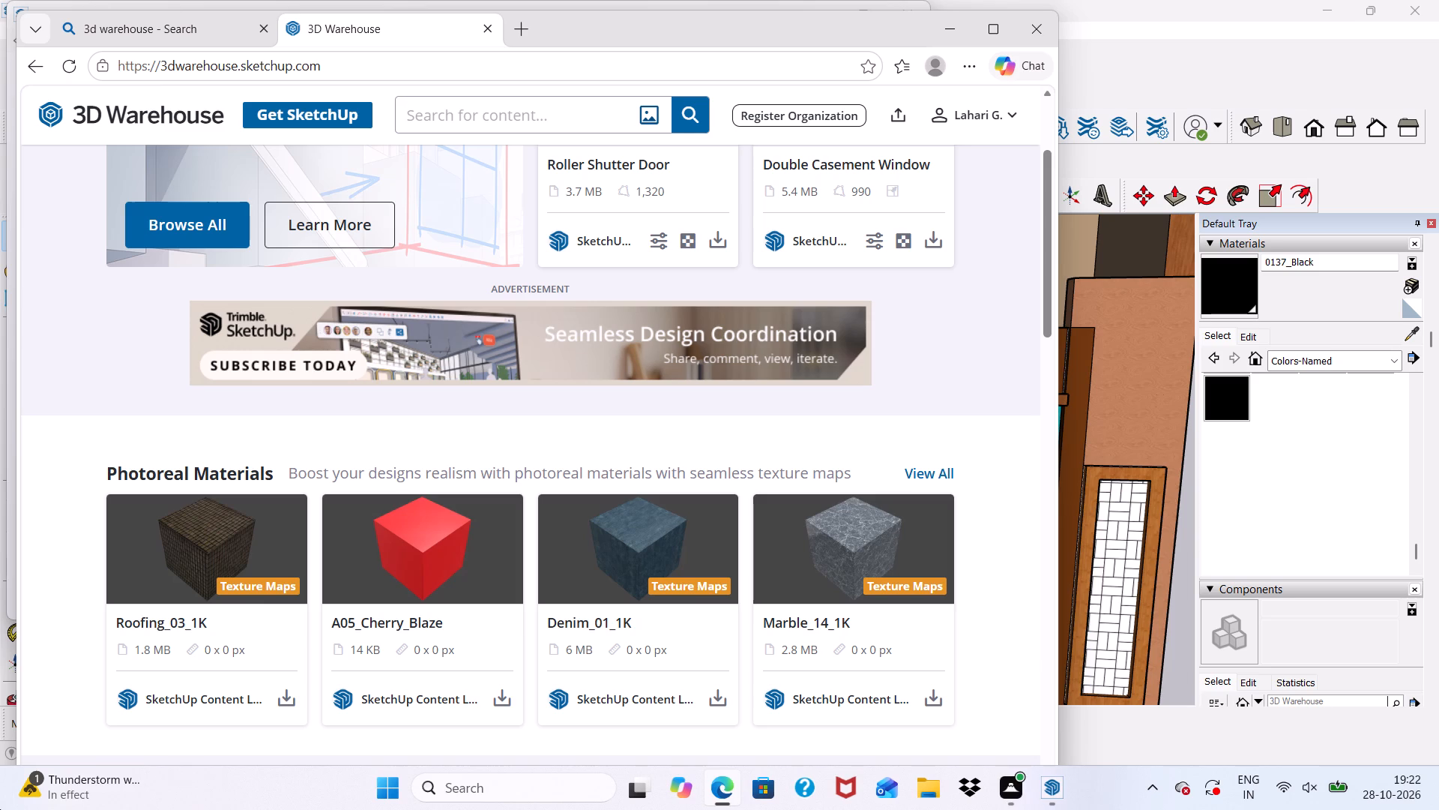
{"action": "key", "text": "f"}
{"action": "key", "text": "l"}
{"action": "key", "text": "o"}
{"action": "key", "text": "w"}
{"action": "key", "text": "e"}
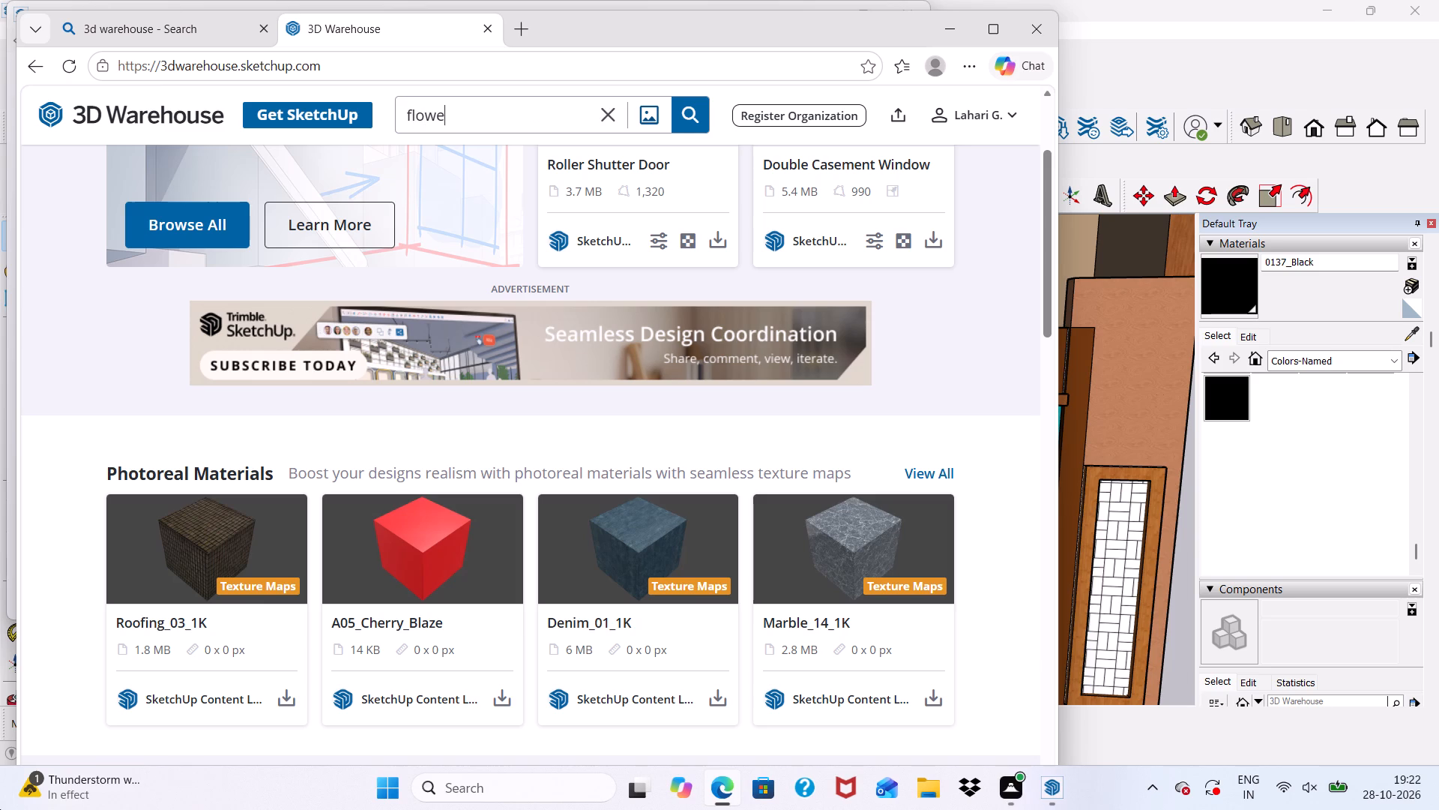
{"action": "key", "text": "r"}
{"action": "key", "text": "s"}
{"action": "key", "text": "space"}
{"action": "type", "text": "gae"}
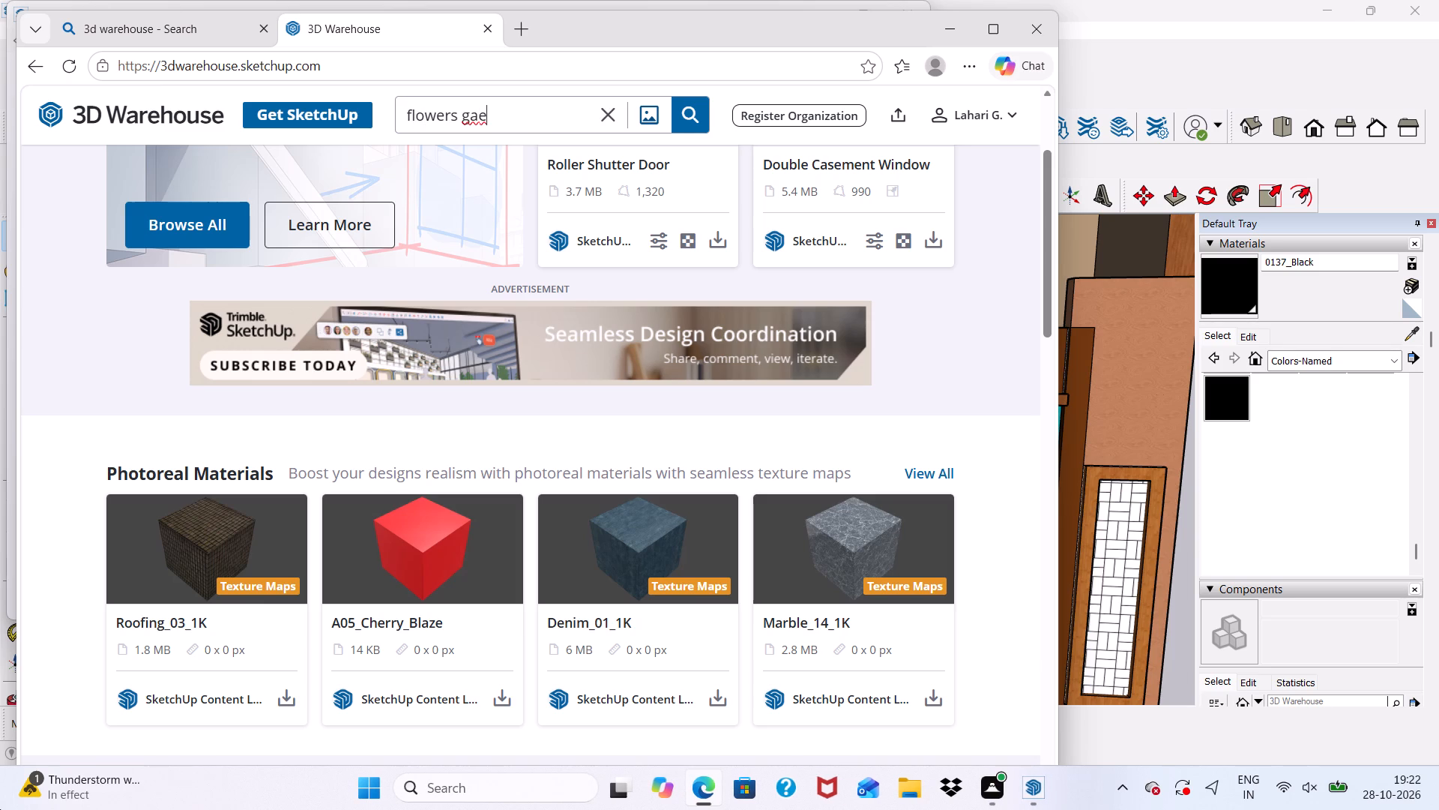
{"action": "key", "text": "BackSpace"}
{"action": "type", "text": "rden"}
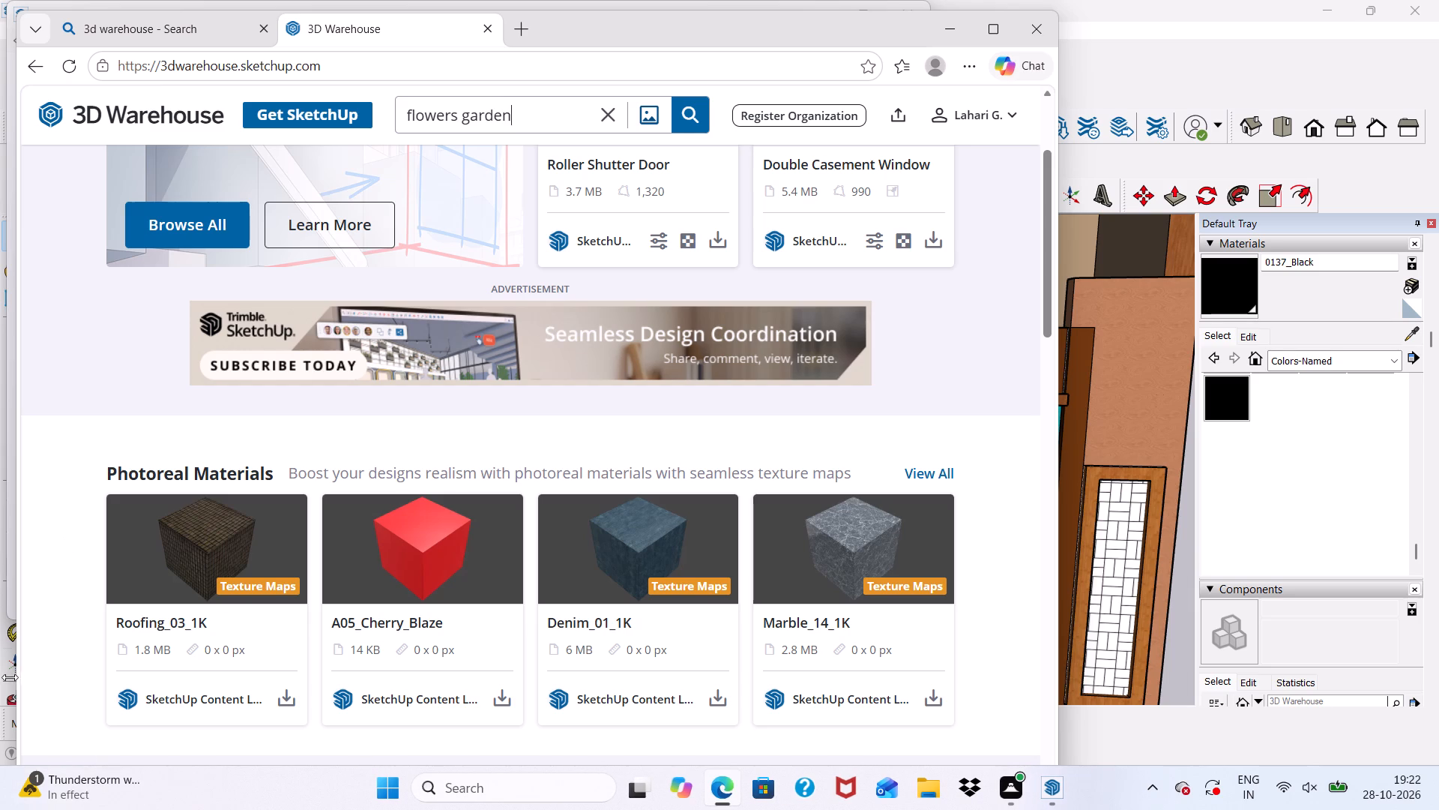
{"action": "left_click", "coordinate": [690, 127]}
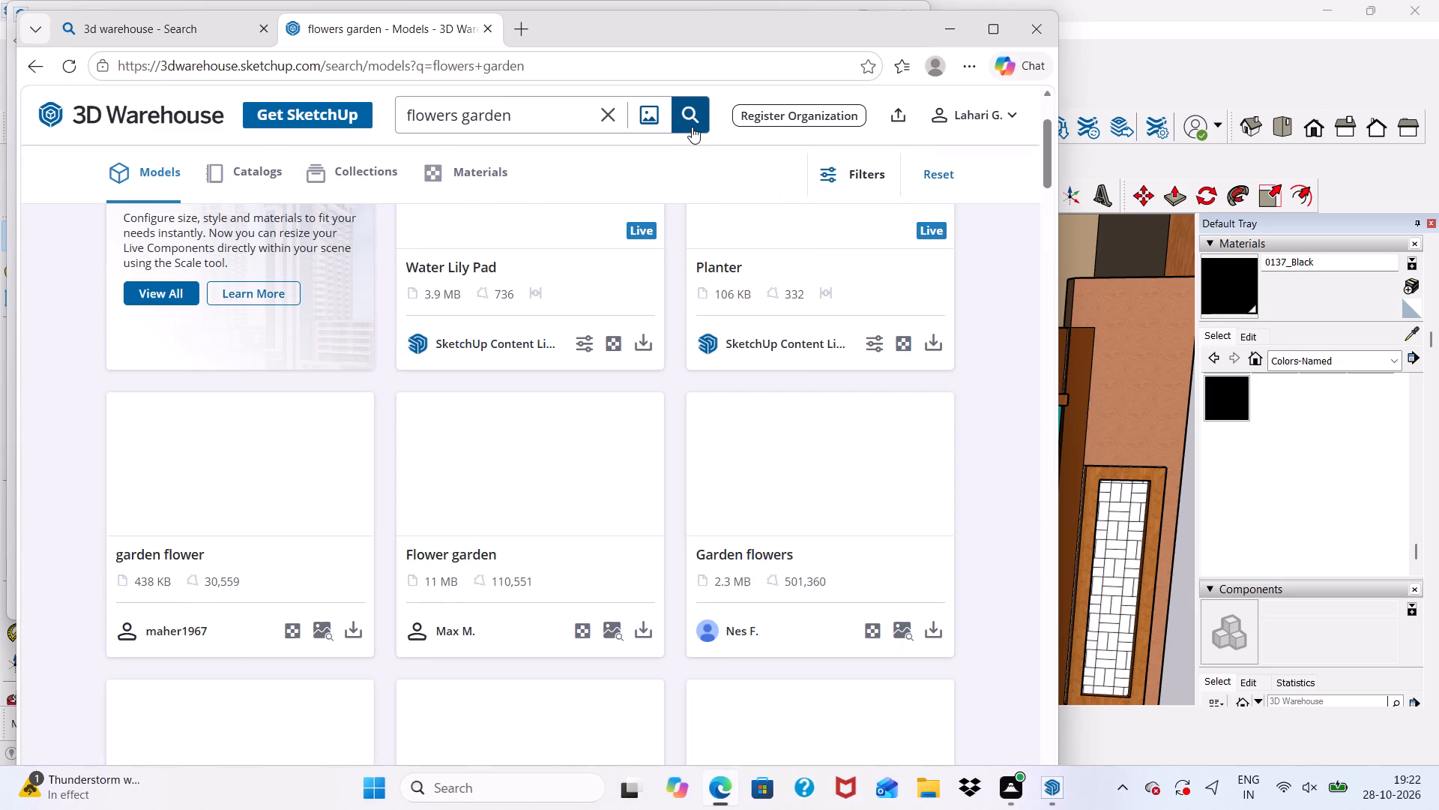
Look through the flowers garden model results for a suitable garden plant.
{"action": "scroll", "coordinate": [690, 136], "scroll_direction": "down", "scroll_amount": 1}
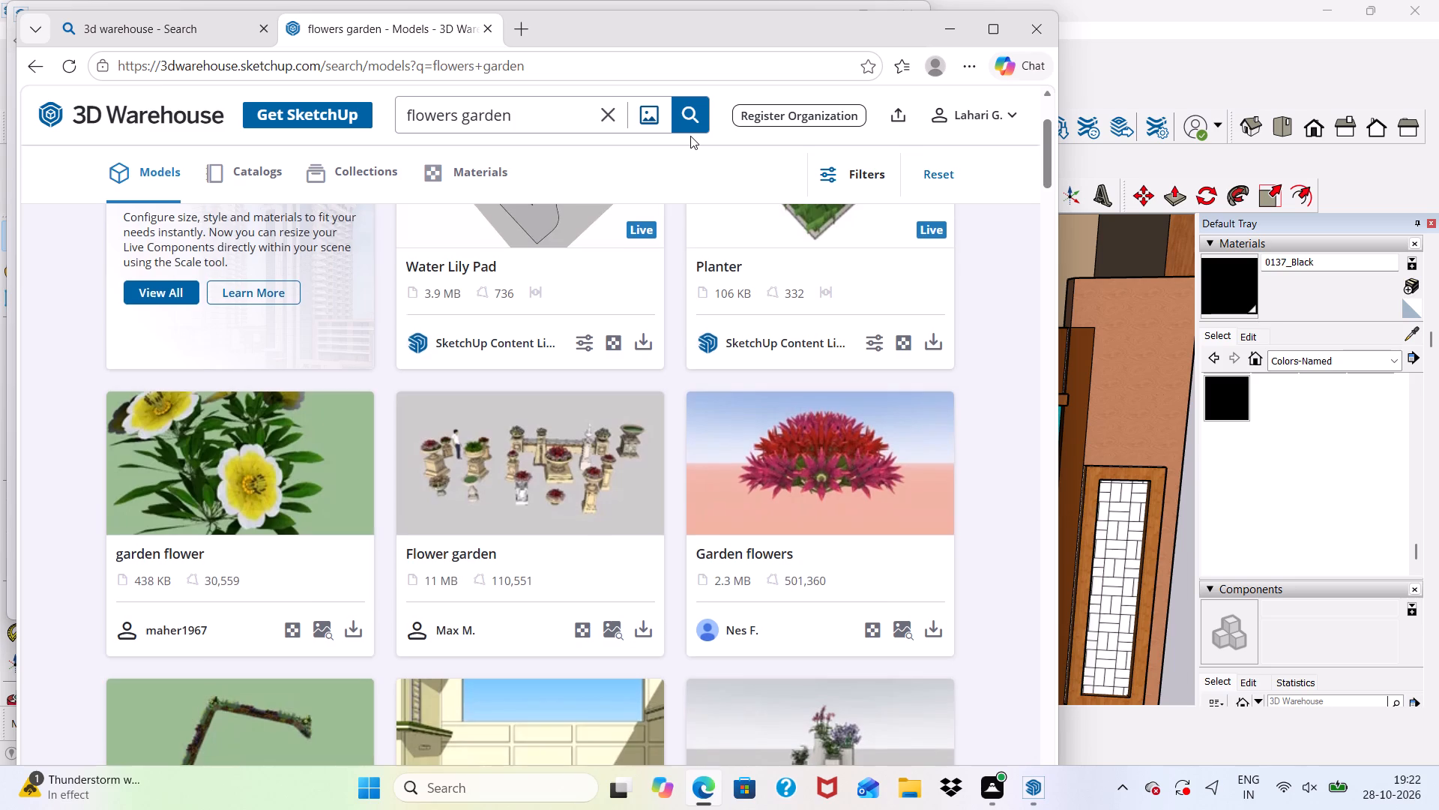
{"action": "scroll", "coordinate": [690, 136], "scroll_direction": "down", "scroll_amount": 3}
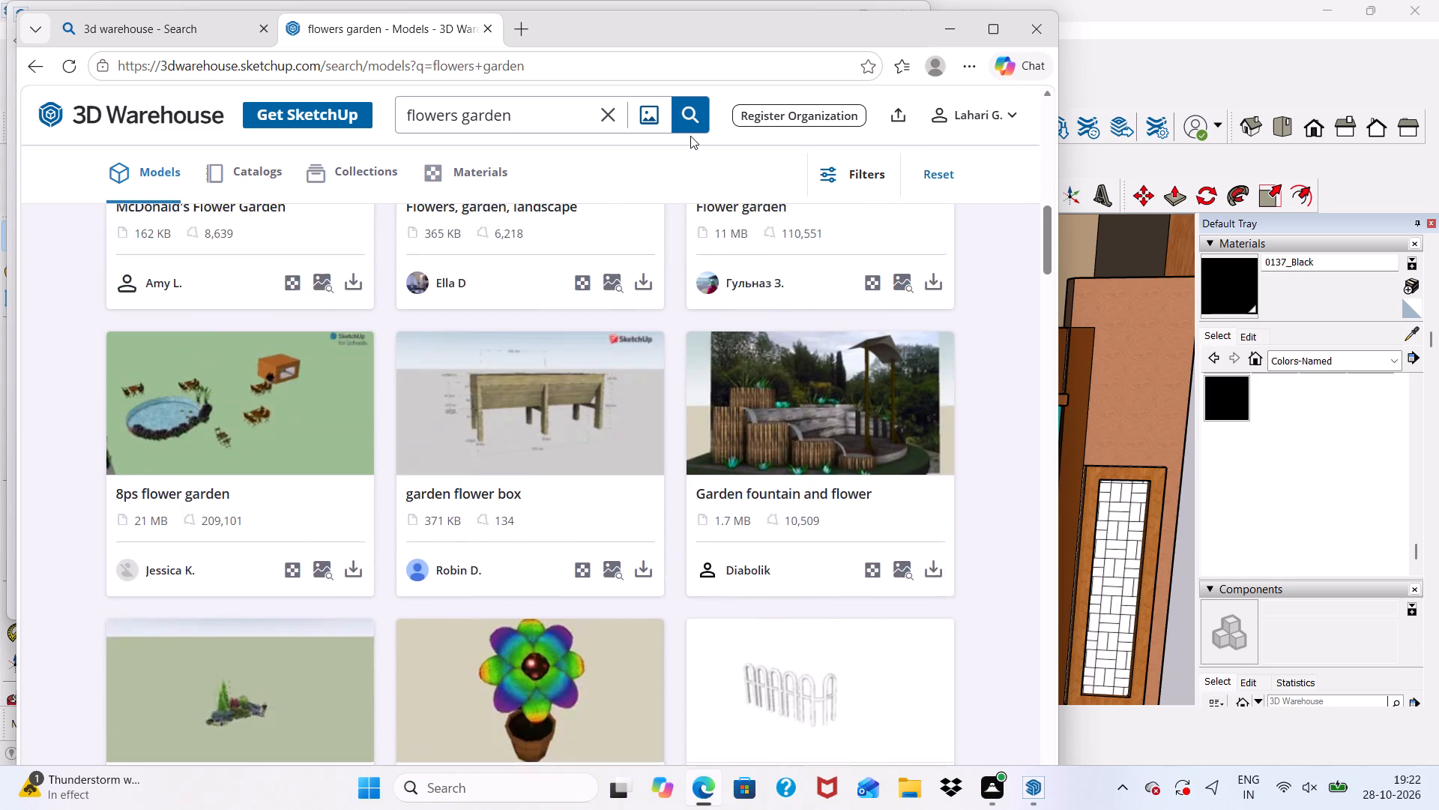
{"action": "scroll", "coordinate": [690, 136], "scroll_direction": "down", "scroll_amount": 3}
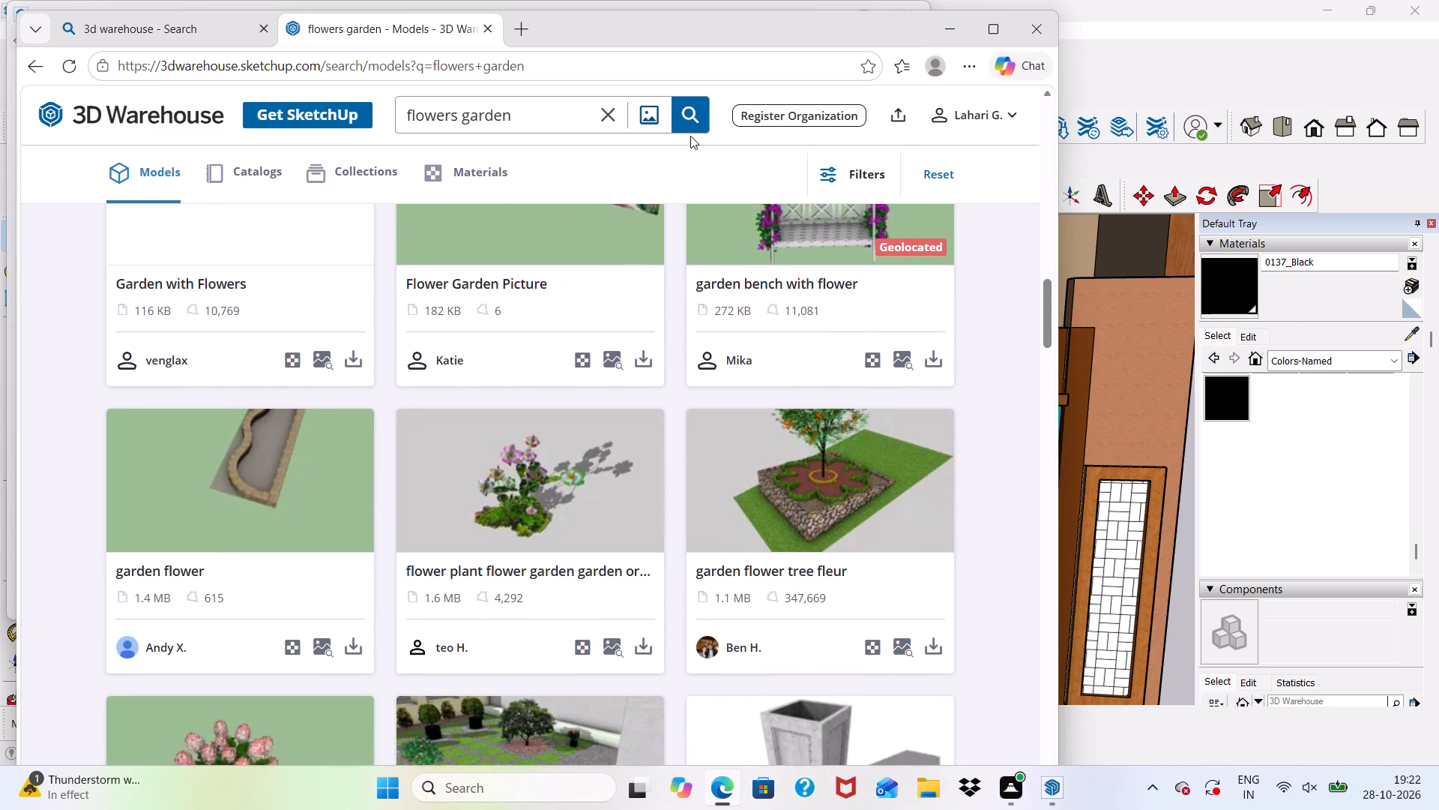
{"action": "scroll", "coordinate": [690, 136], "scroll_direction": "down", "scroll_amount": 3}
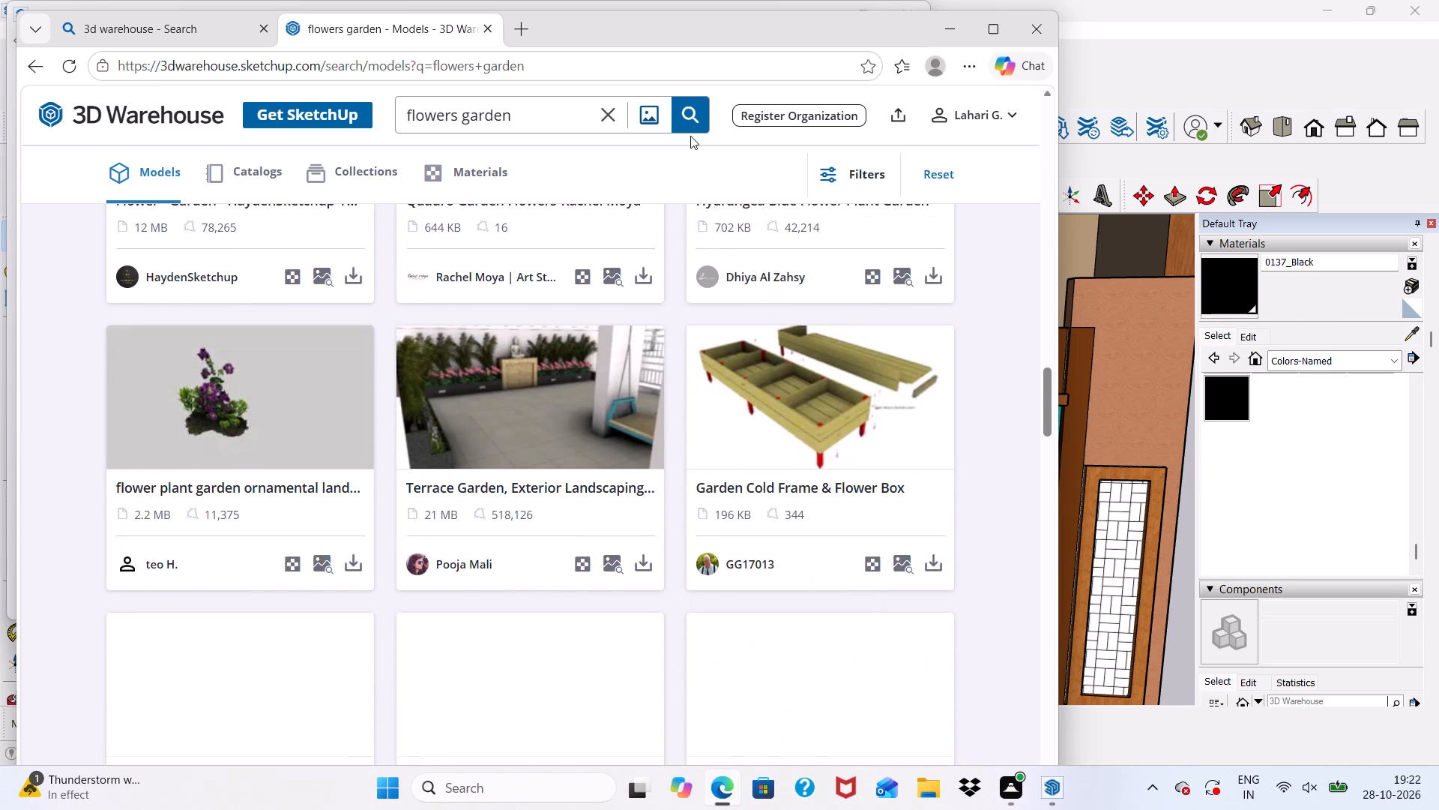
{"action": "scroll", "coordinate": [690, 136], "scroll_direction": "down", "scroll_amount": 5}
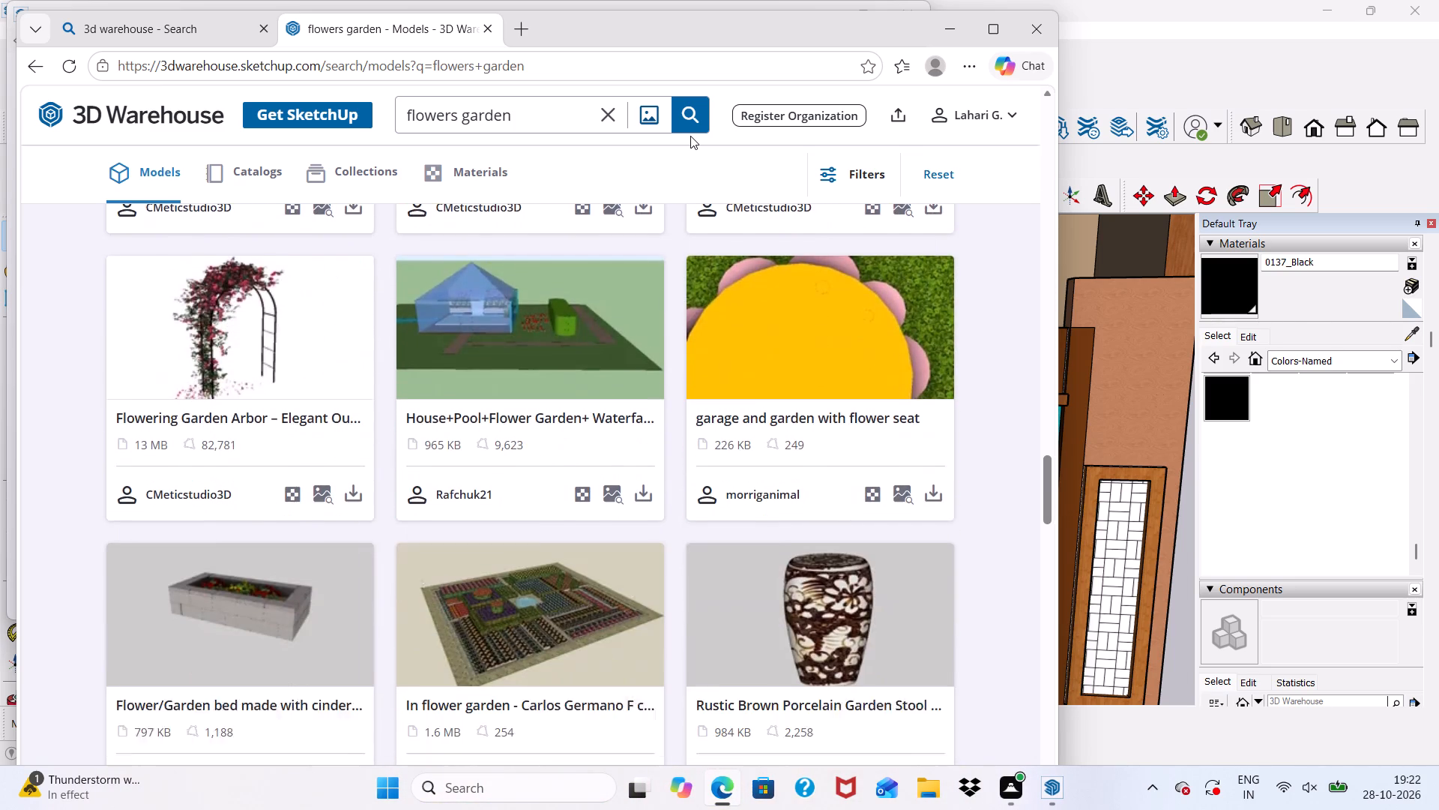
{"action": "scroll", "coordinate": [690, 136], "scroll_direction": "down", "scroll_amount": 4}
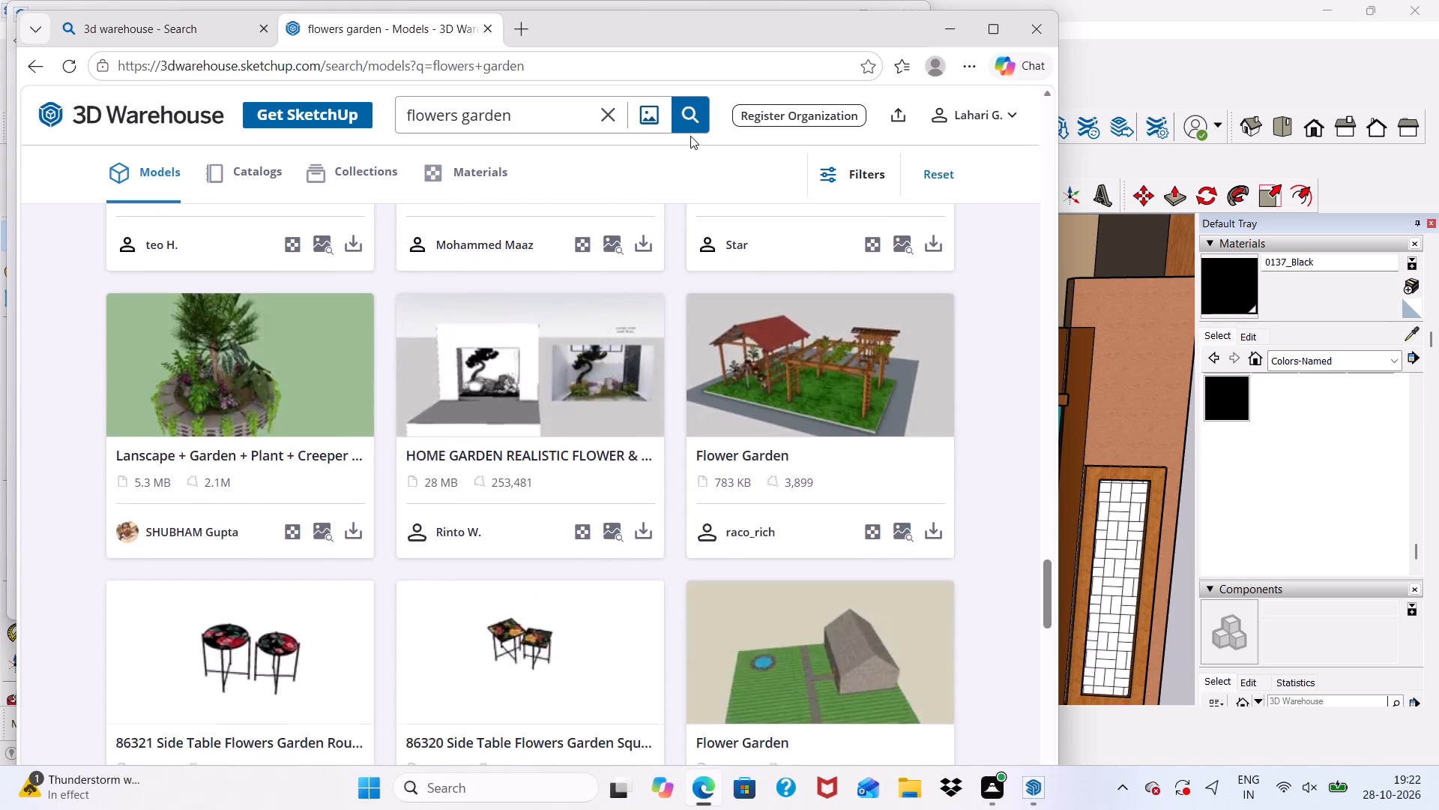
{"action": "scroll", "coordinate": [690, 136], "scroll_direction": "down", "scroll_amount": 3}
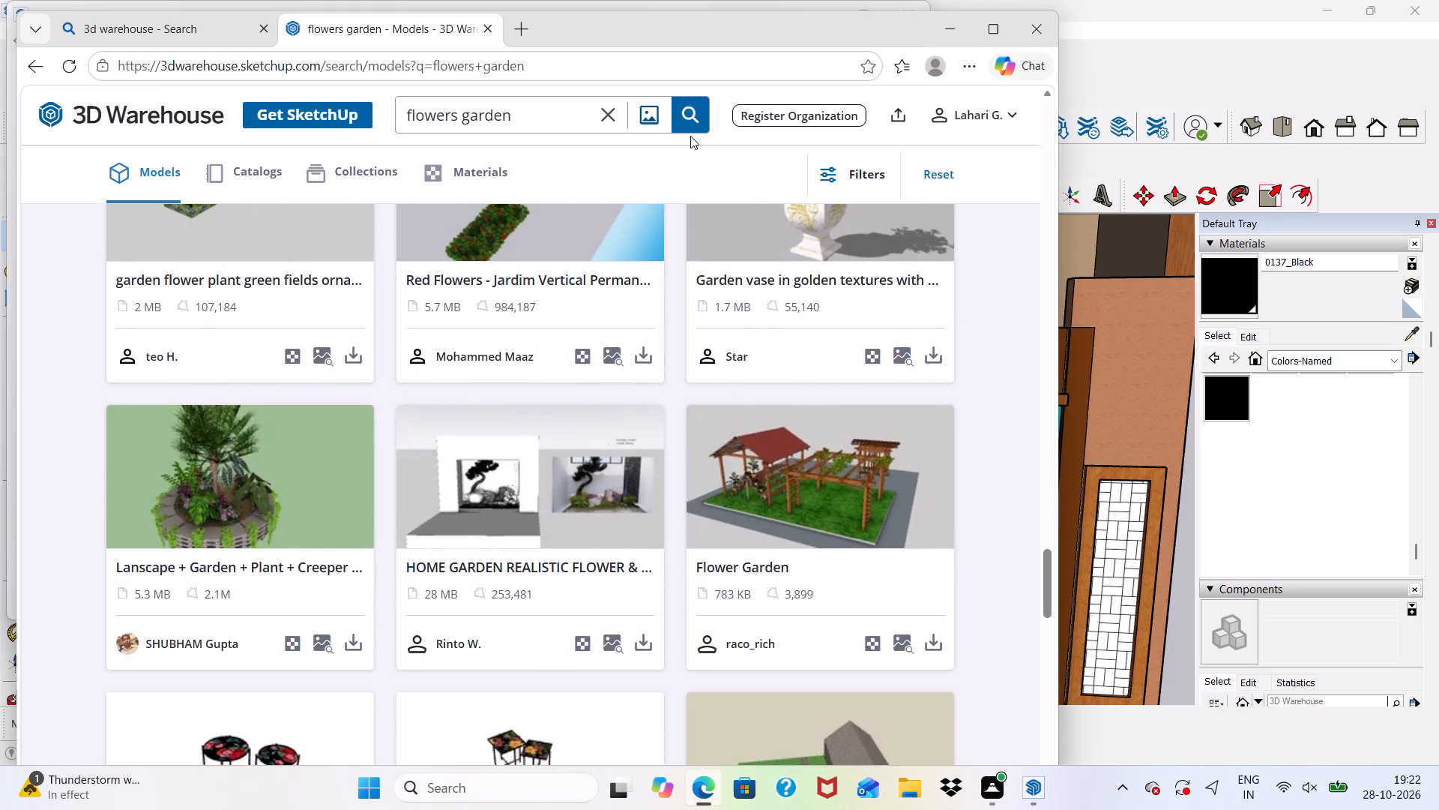
{"action": "scroll", "coordinate": [690, 136], "scroll_direction": "down", "scroll_amount": 2}
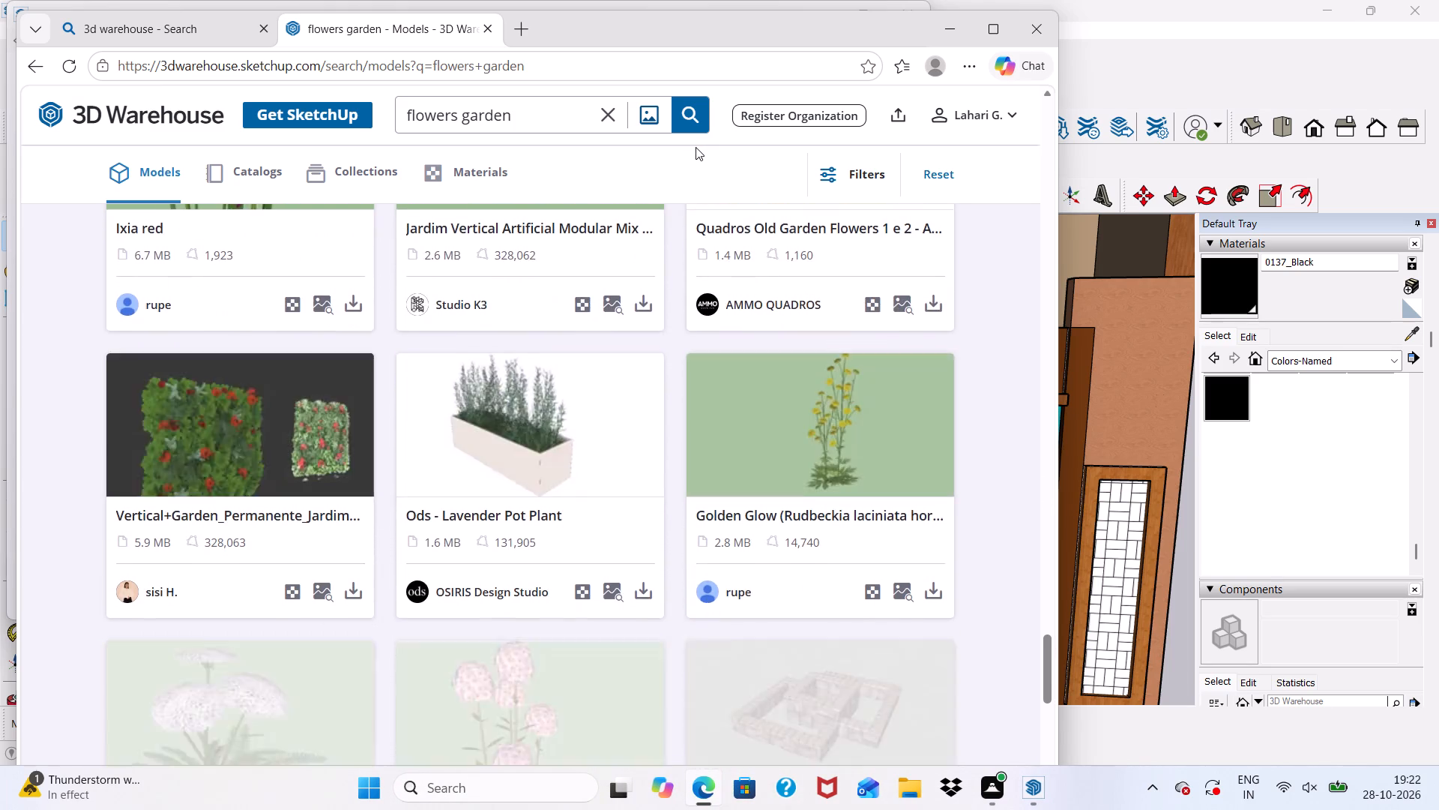
{"action": "scroll", "coordinate": [696, 147], "scroll_direction": "down", "scroll_amount": 1}
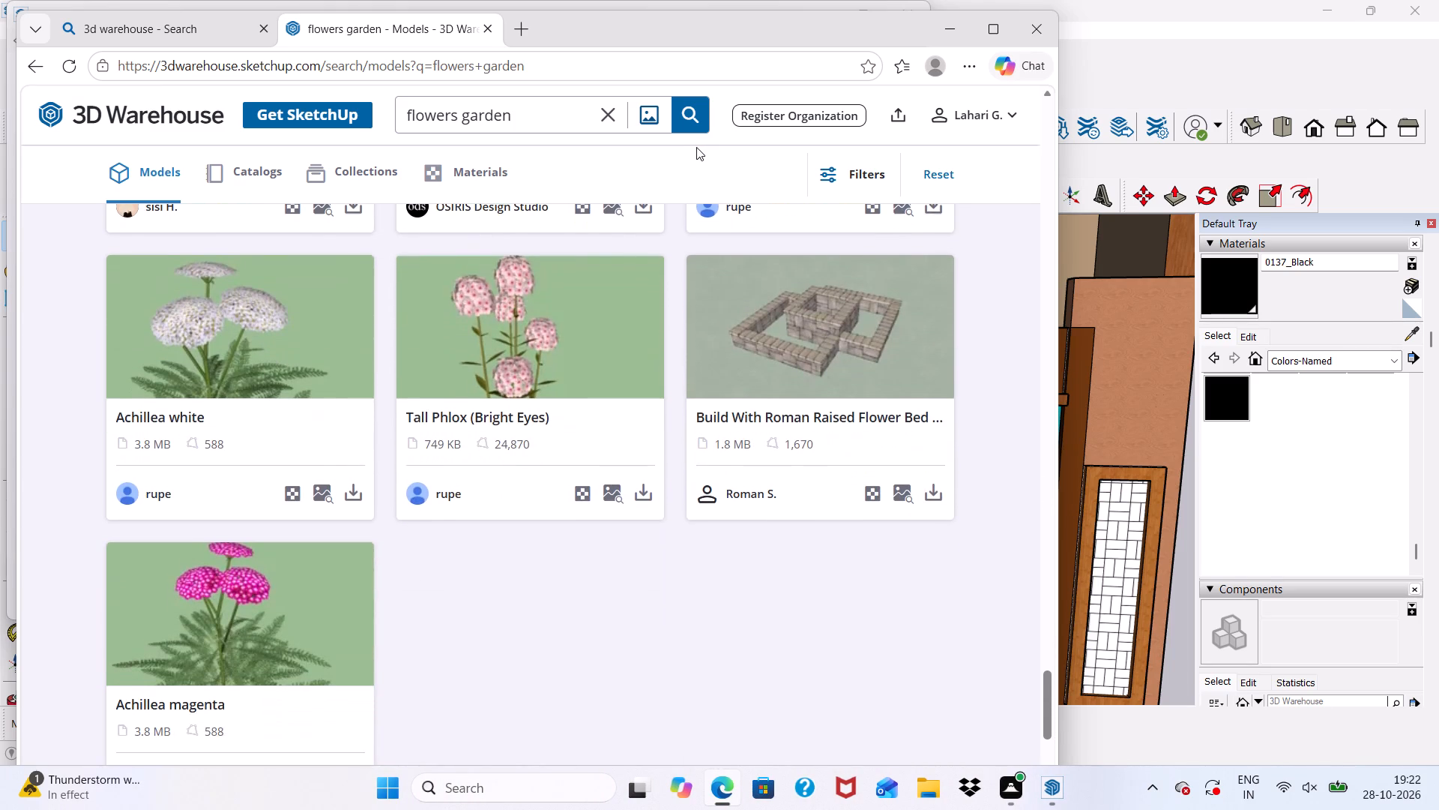
{"action": "scroll", "coordinate": [696, 147], "scroll_direction": "down", "scroll_amount": 3}
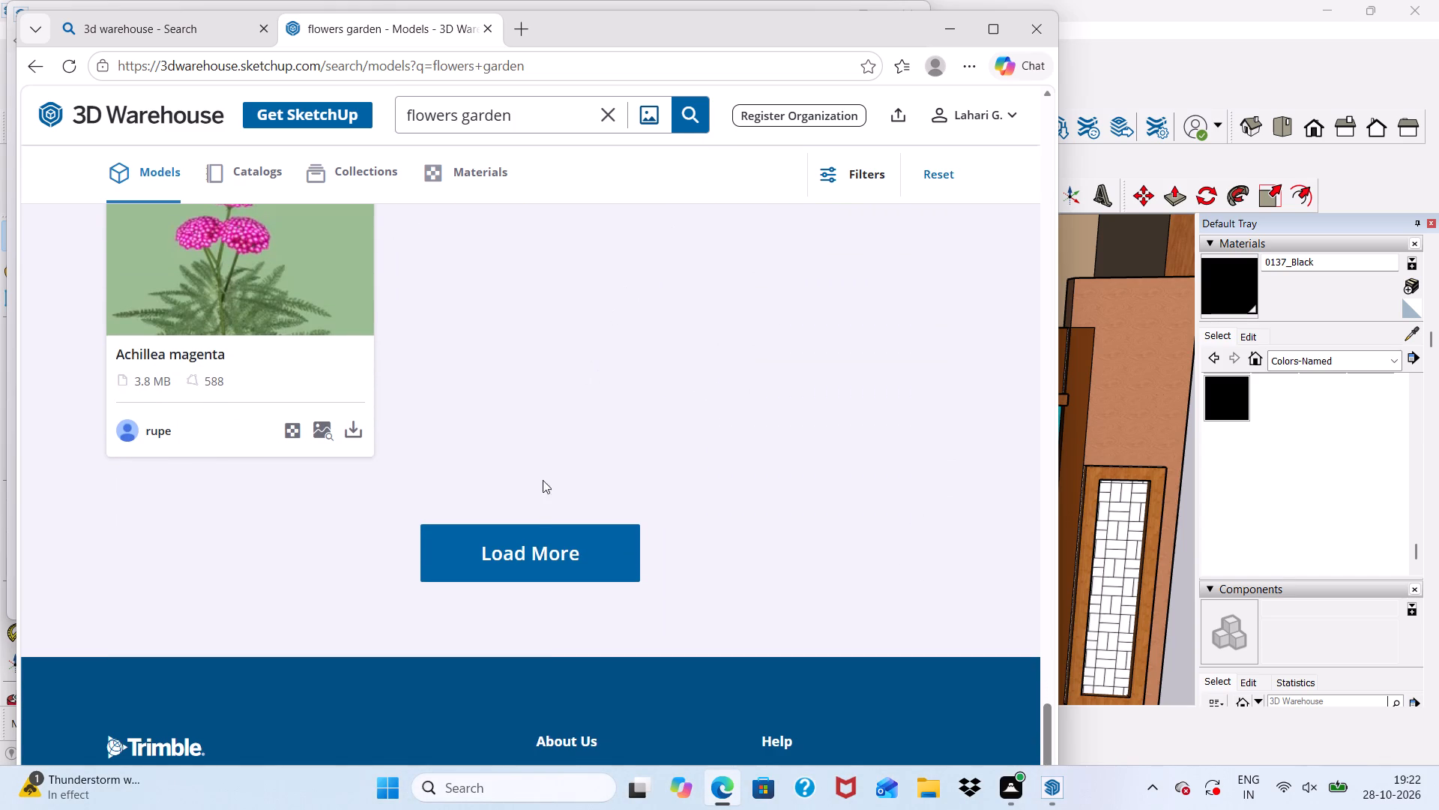
Load more flowers garden results and look through the additional flower and plant models.
{"action": "left_click", "coordinate": [514, 540]}
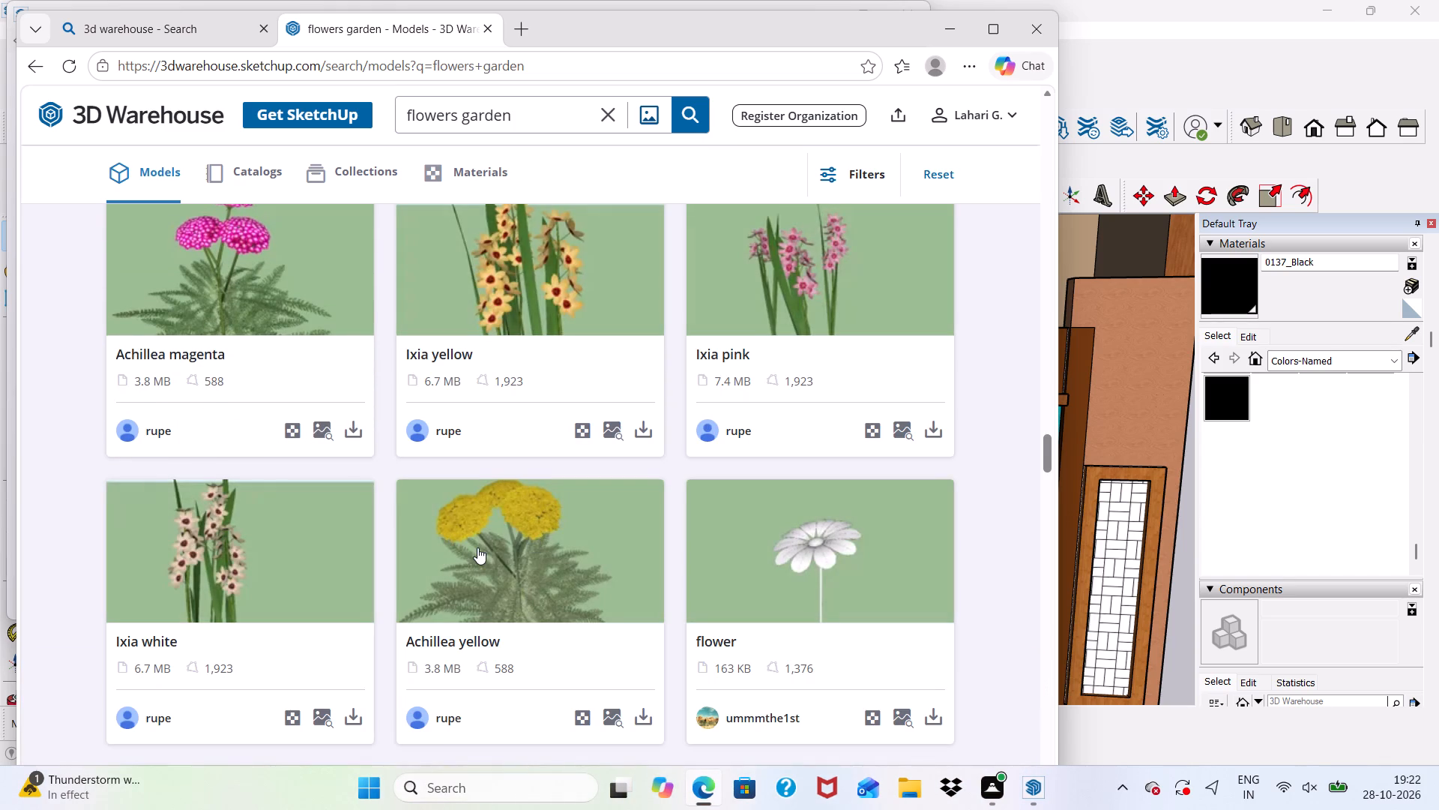
{"action": "scroll", "coordinate": [477, 547], "scroll_direction": "down", "scroll_amount": 4}
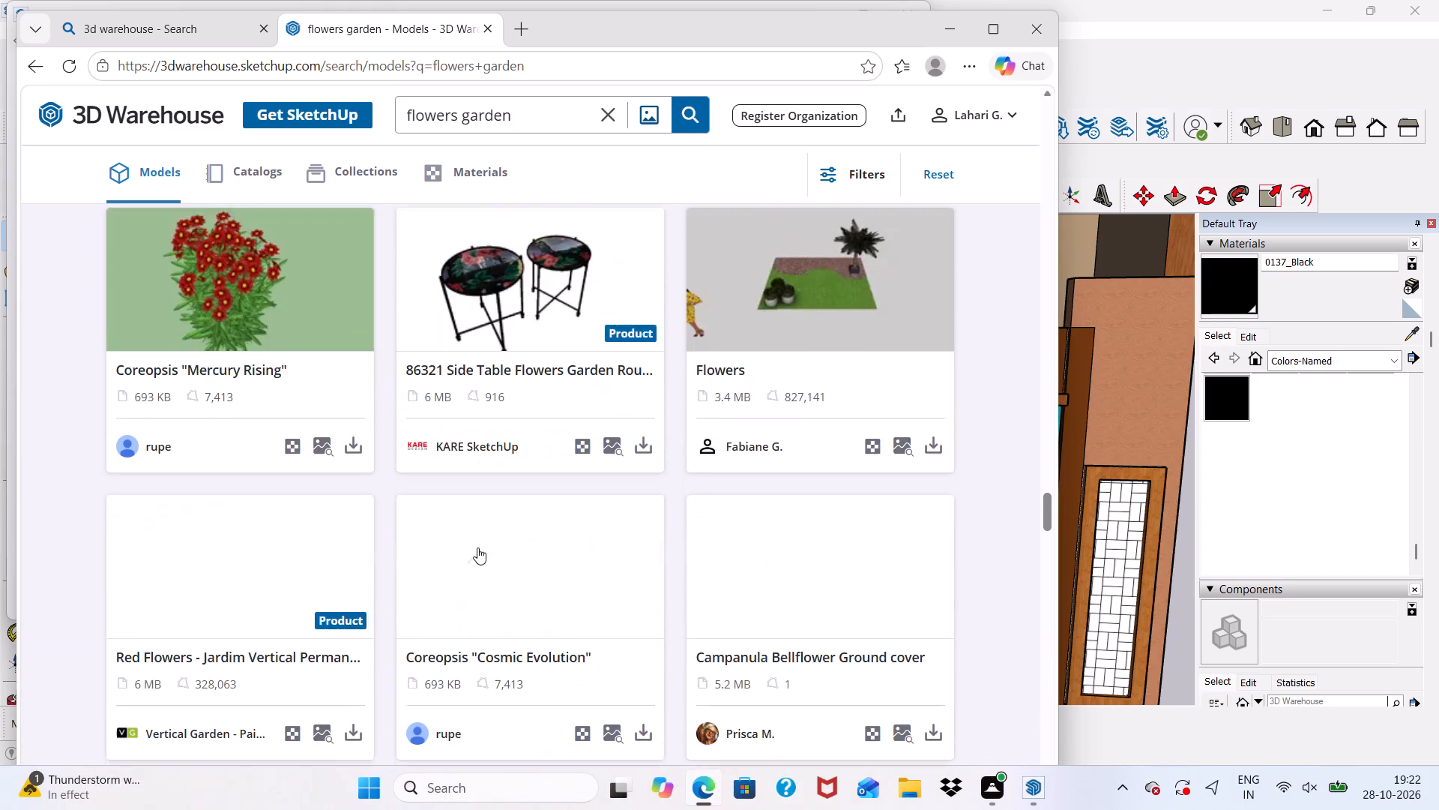
{"action": "scroll", "coordinate": [477, 547], "scroll_direction": "down", "scroll_amount": 2}
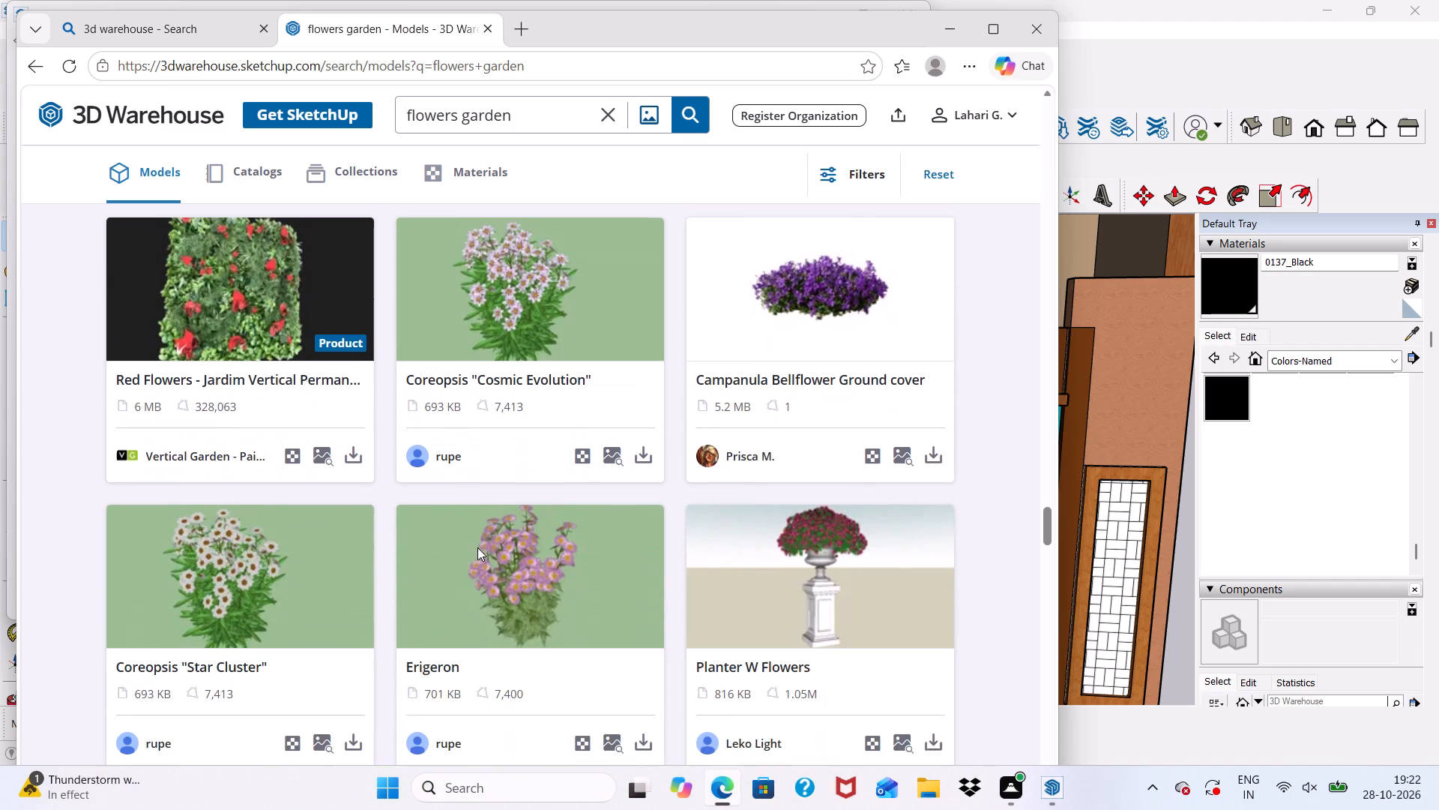
{"action": "scroll", "coordinate": [477, 547], "scroll_direction": "down", "scroll_amount": 3}
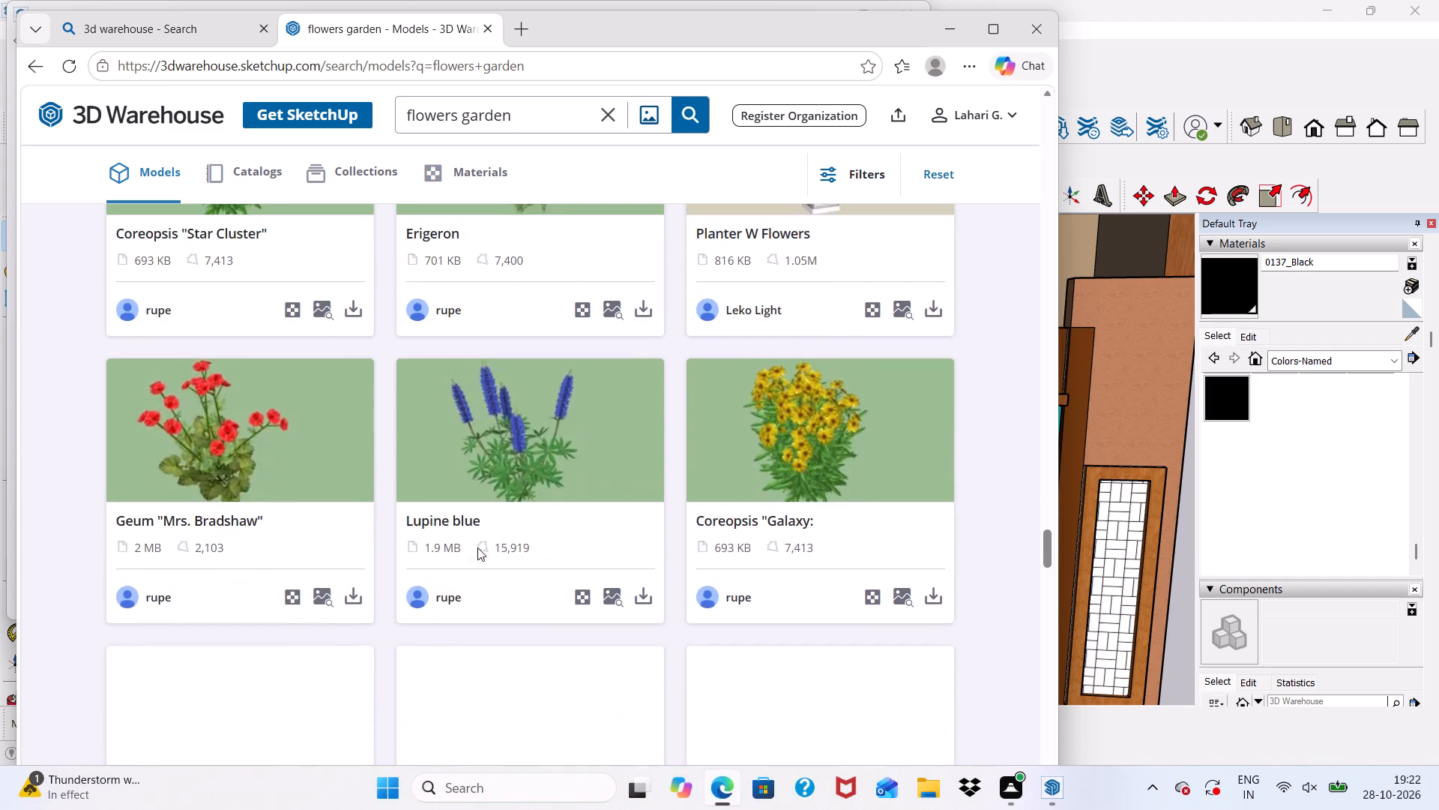
{"action": "scroll", "coordinate": [477, 547], "scroll_direction": "down", "scroll_amount": 2}
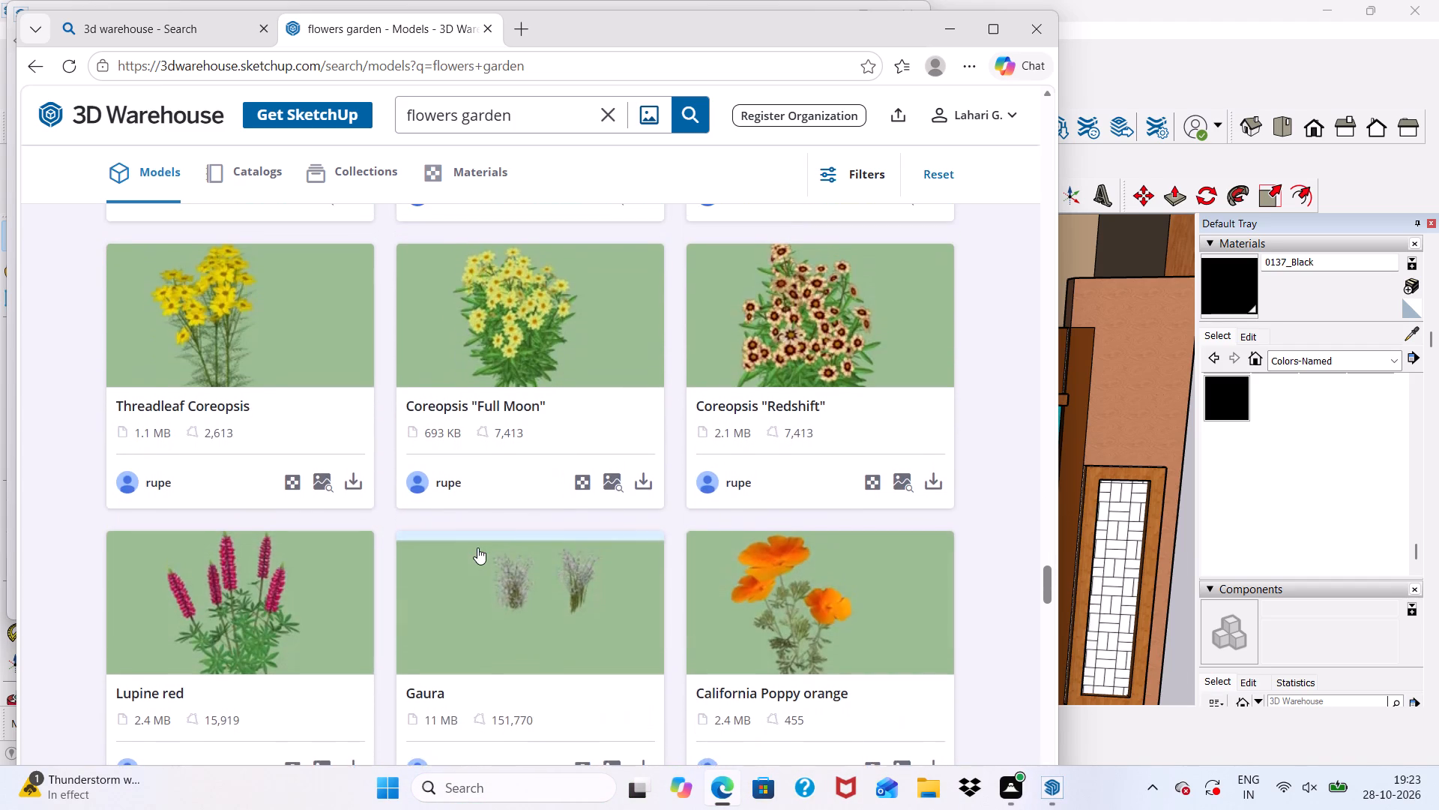
{"action": "scroll", "coordinate": [477, 547], "scroll_direction": "down", "scroll_amount": 4}
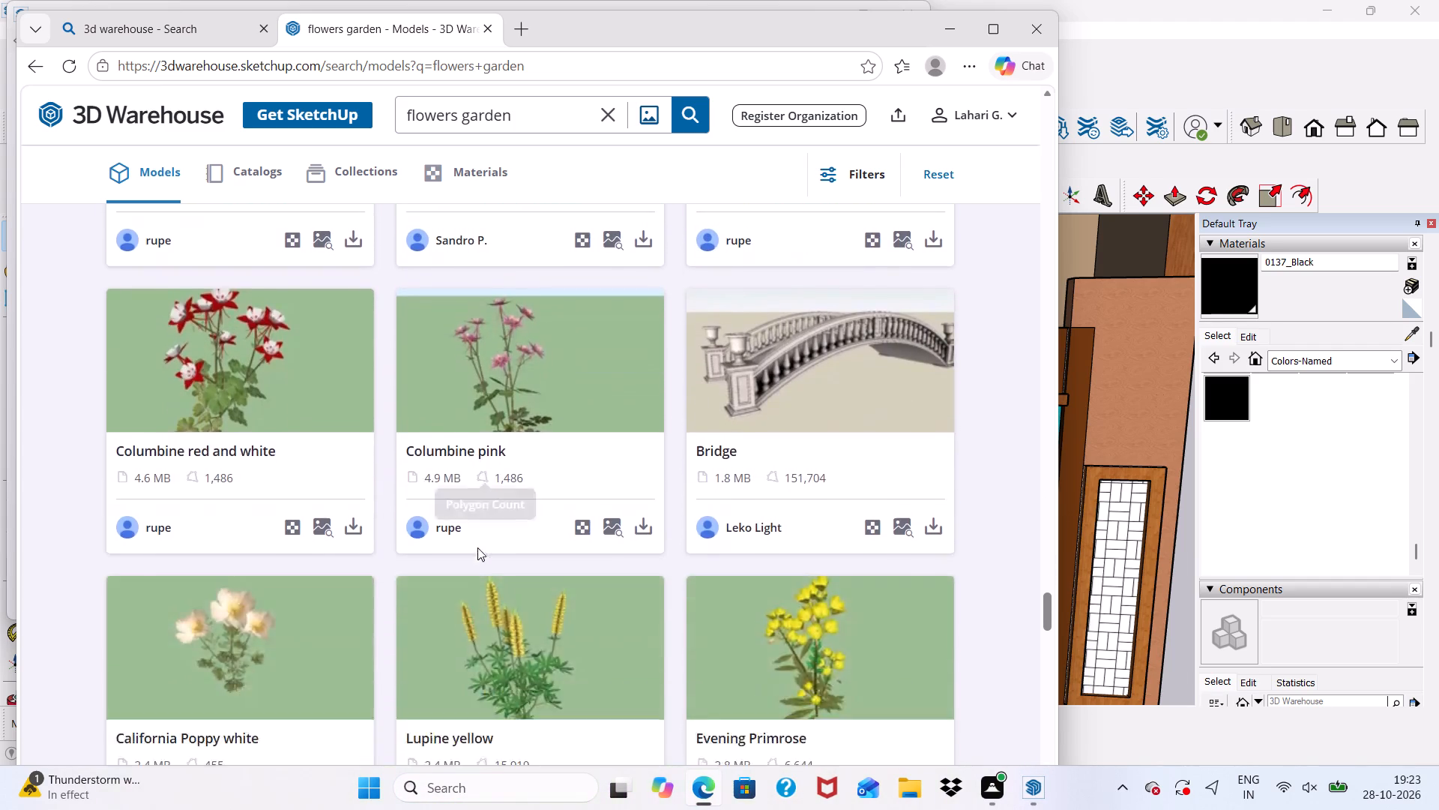
{"action": "scroll", "coordinate": [477, 547], "scroll_direction": "down", "scroll_amount": 2}
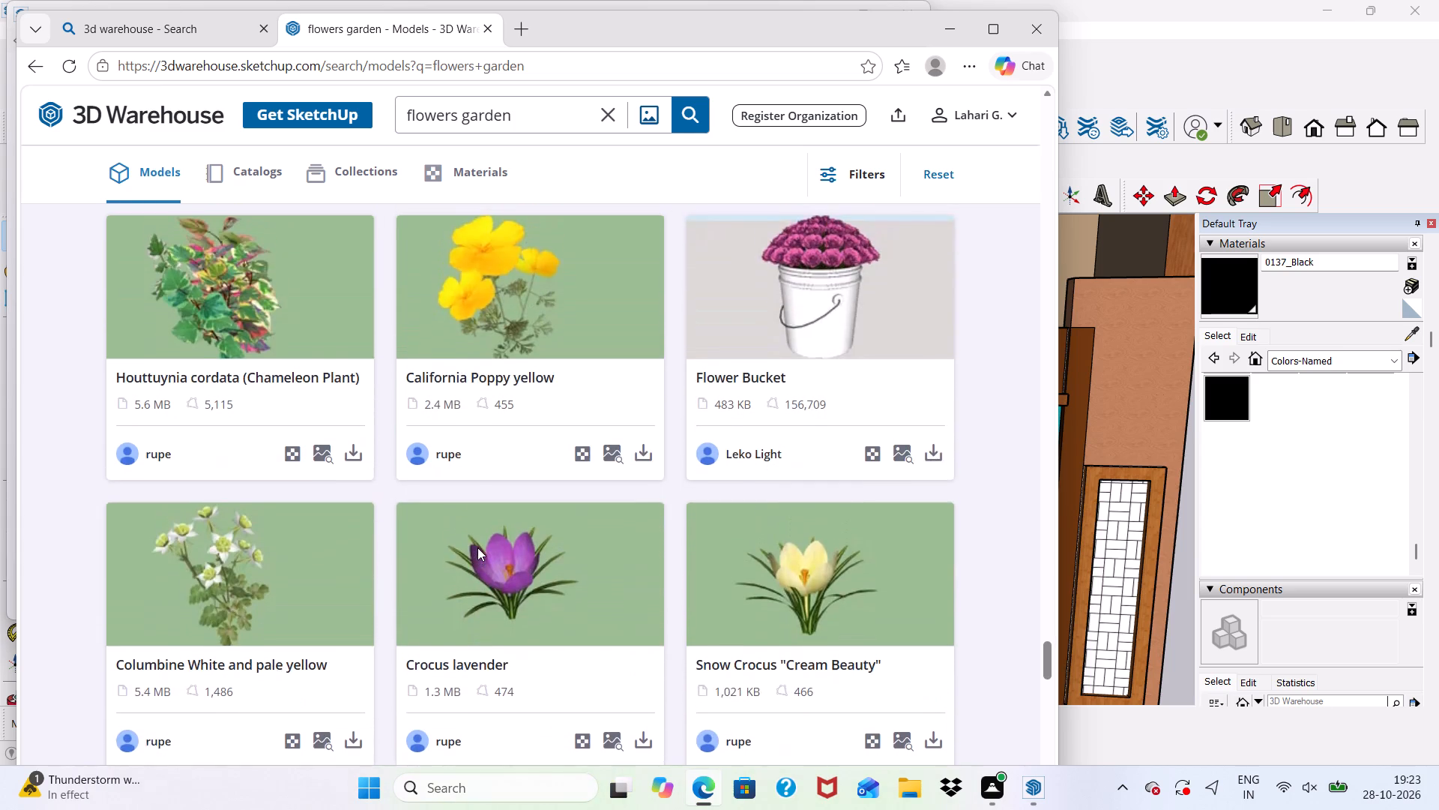
Download the Pink Hydrangea model as a SketchUp file, skipping the subscription video and declining the subscription offer.
{"action": "scroll", "coordinate": [477, 547], "scroll_direction": "up", "scroll_amount": 1}
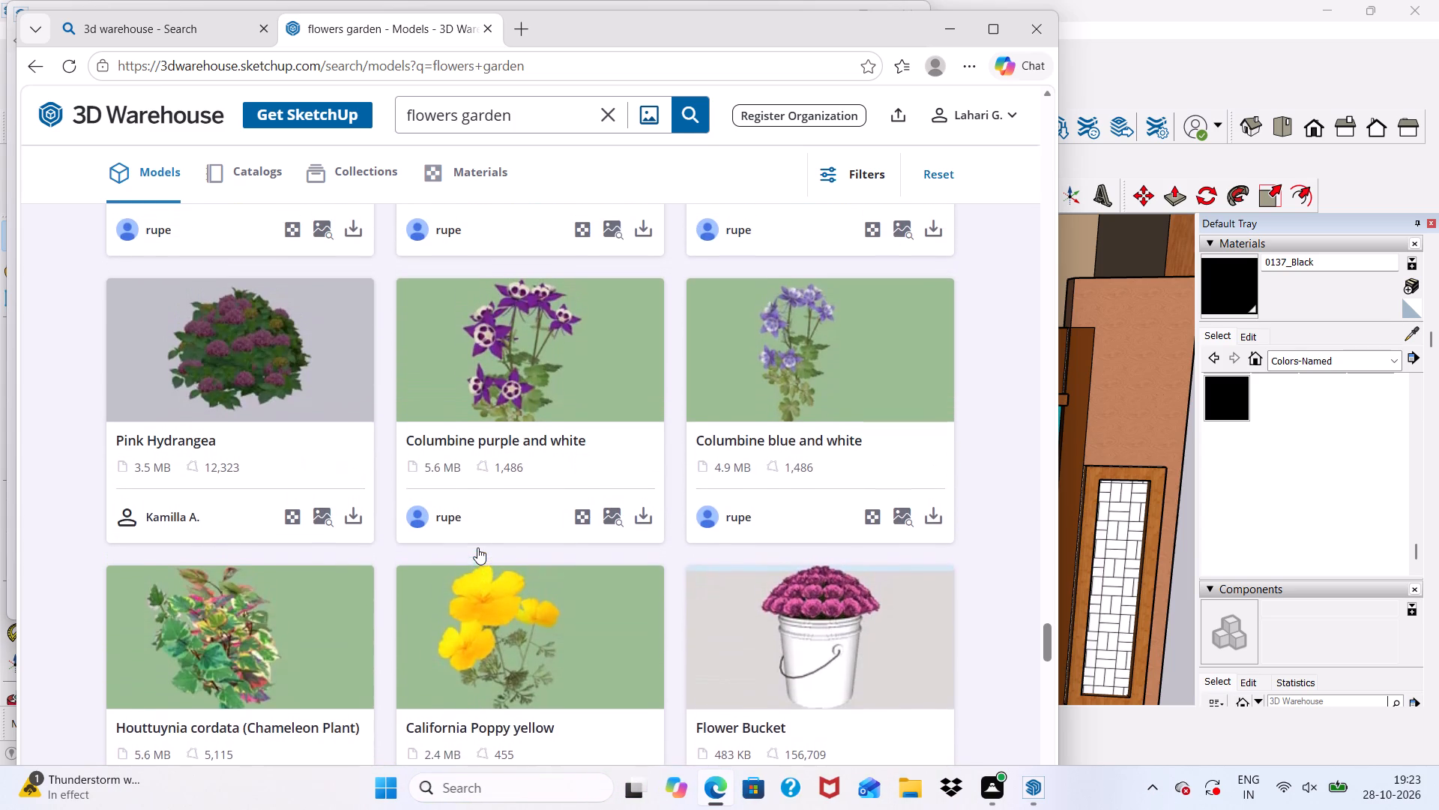
{"action": "scroll", "coordinate": [477, 547], "scroll_direction": "up", "scroll_amount": 1}
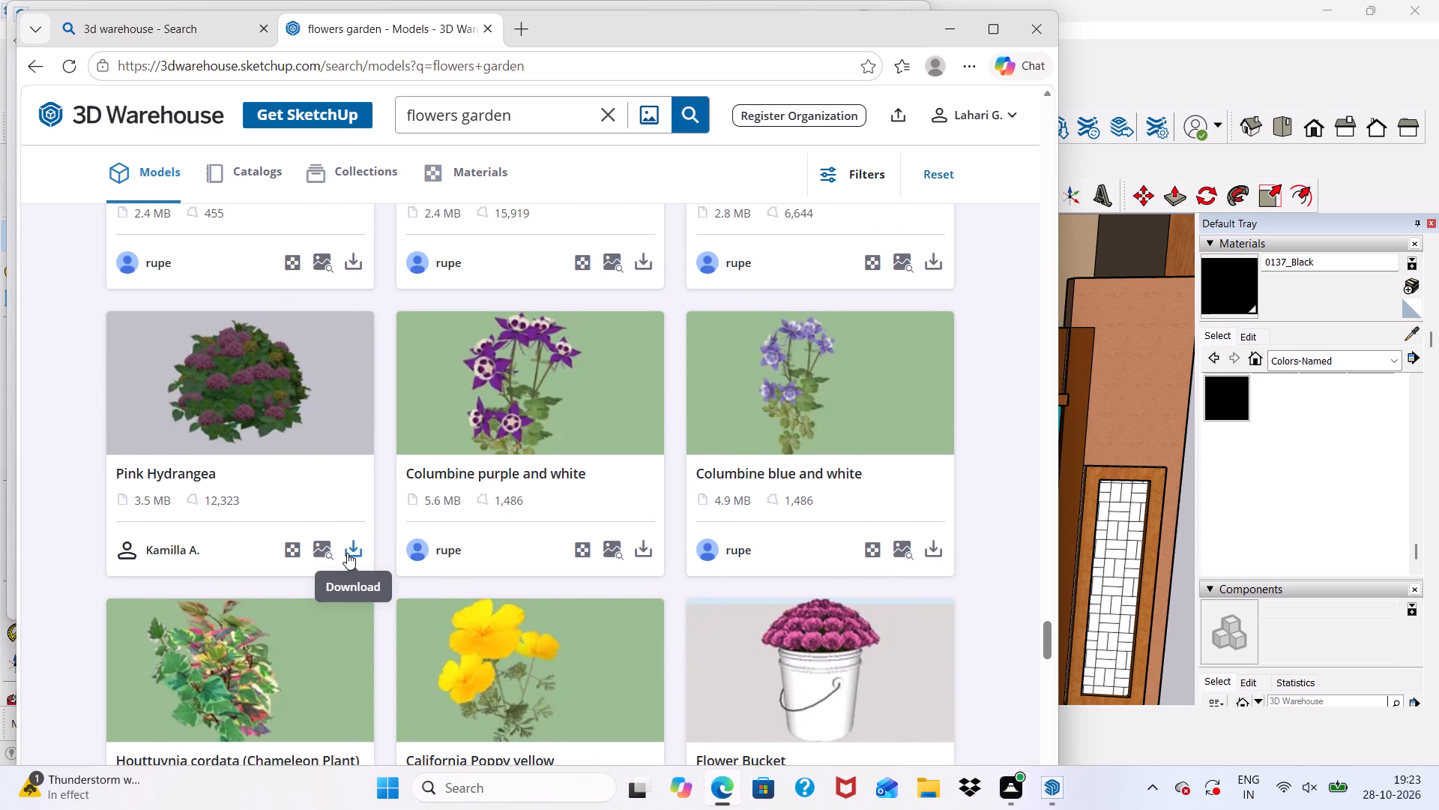
{"action": "left_click", "coordinate": [347, 553]}
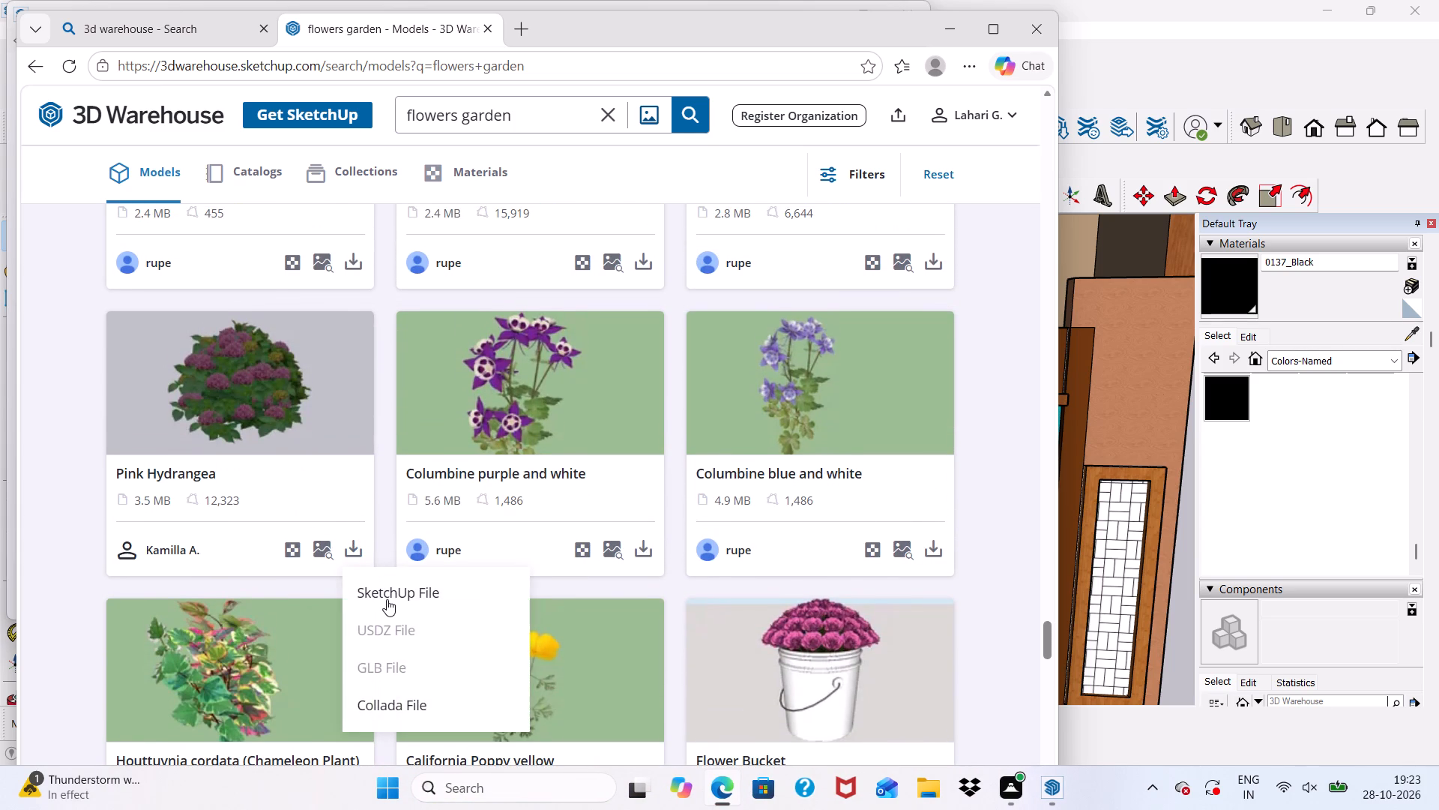
{"action": "left_click", "coordinate": [387, 596]}
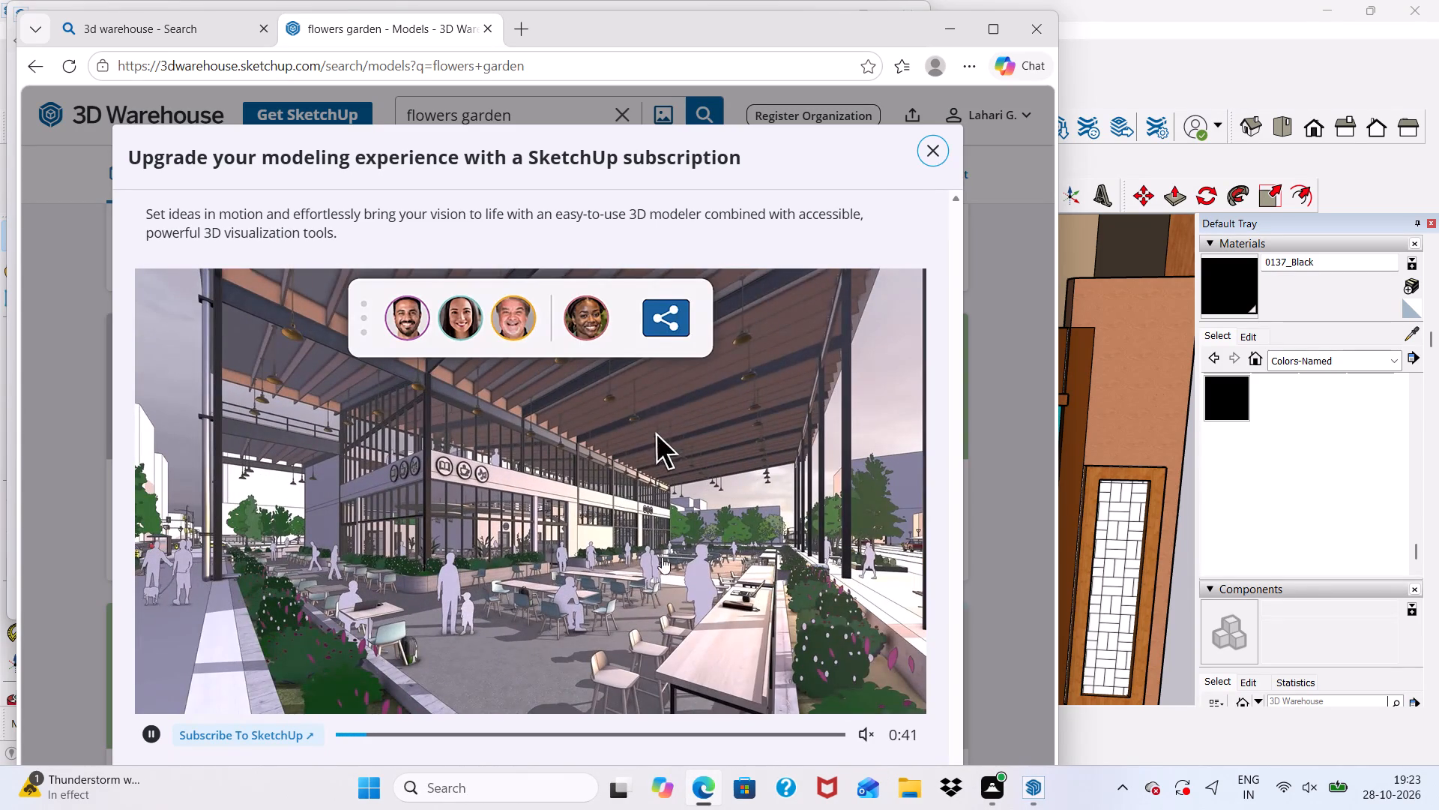
{"action": "left_click", "coordinate": [686, 346]}
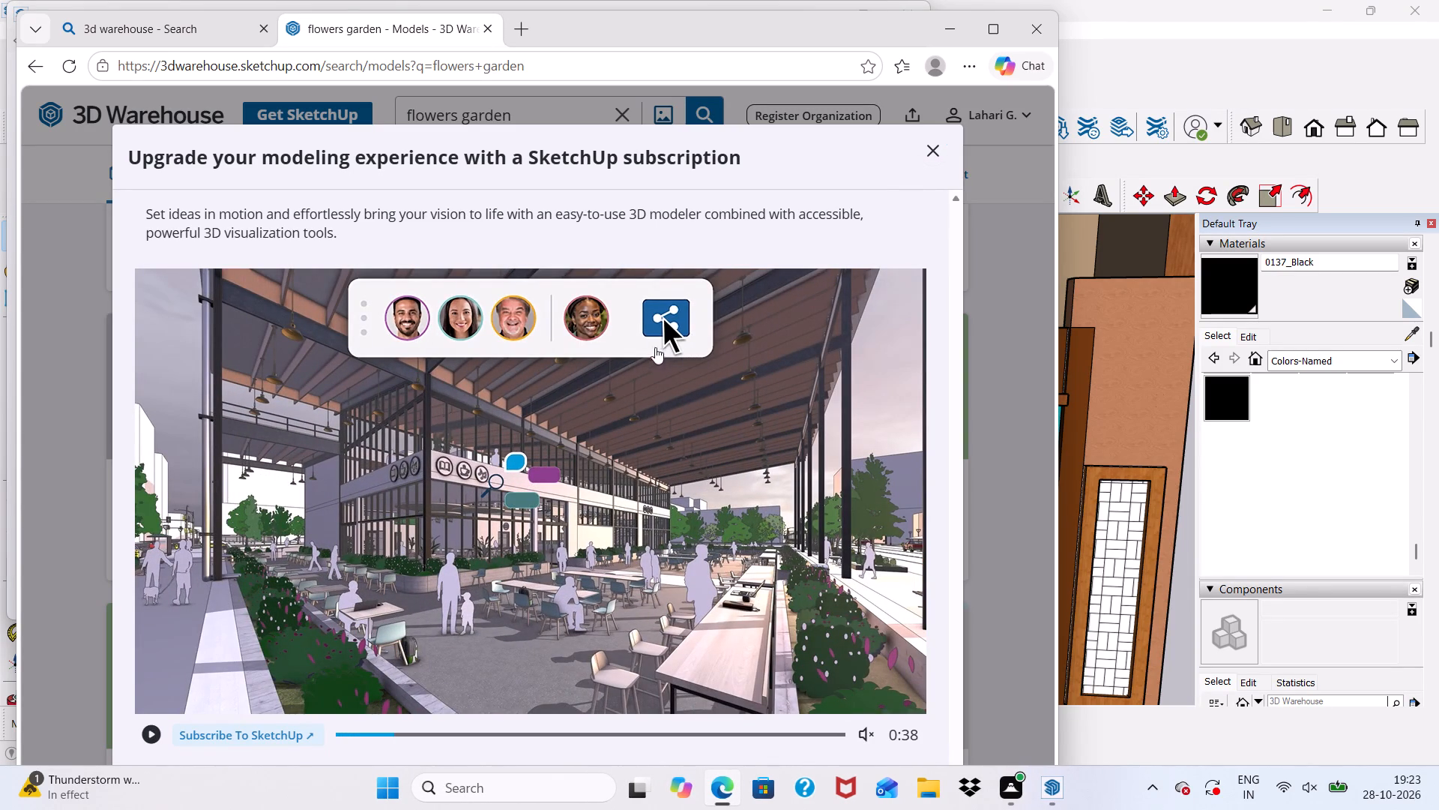
{"action": "left_click", "coordinate": [648, 325]}
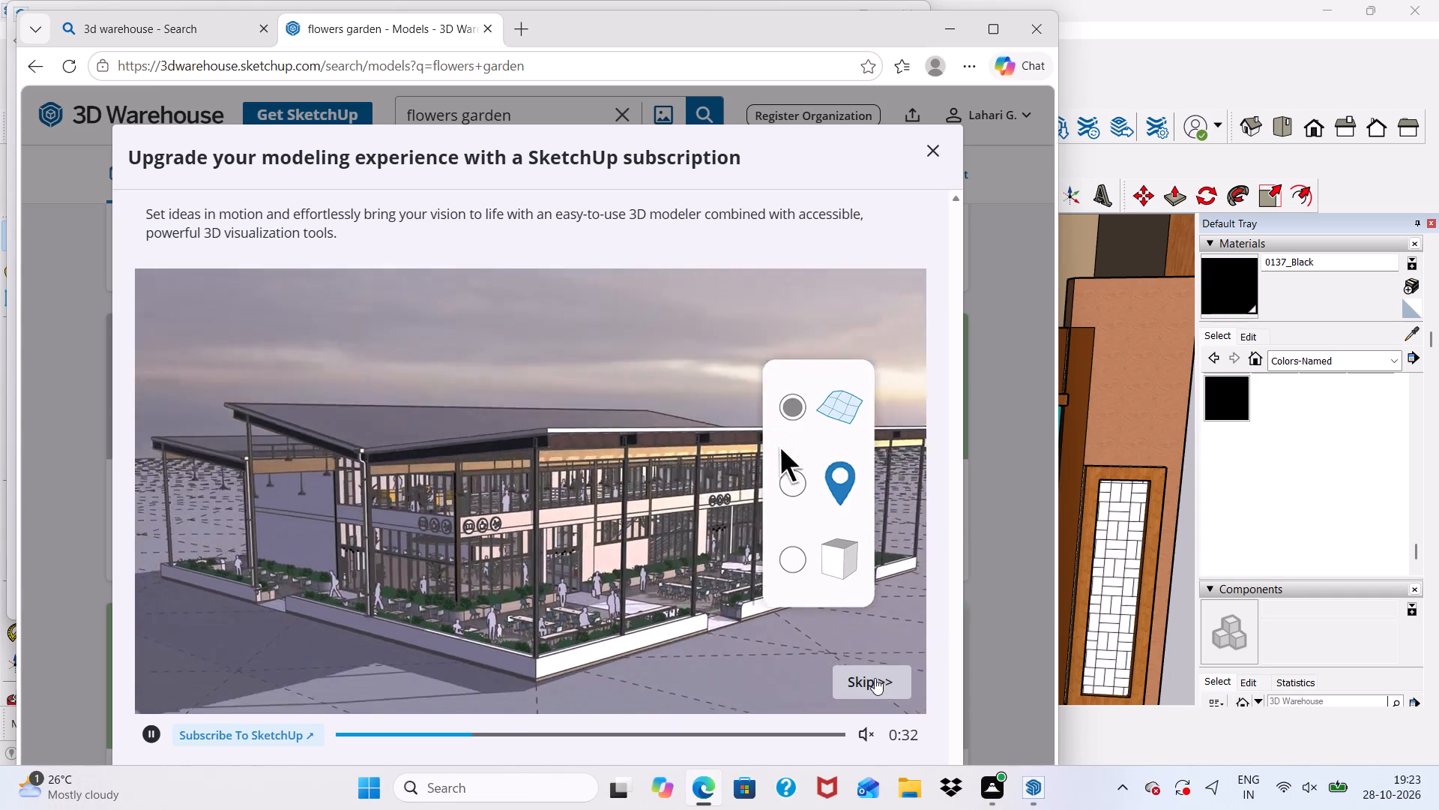
{"action": "left_click", "coordinate": [875, 678]}
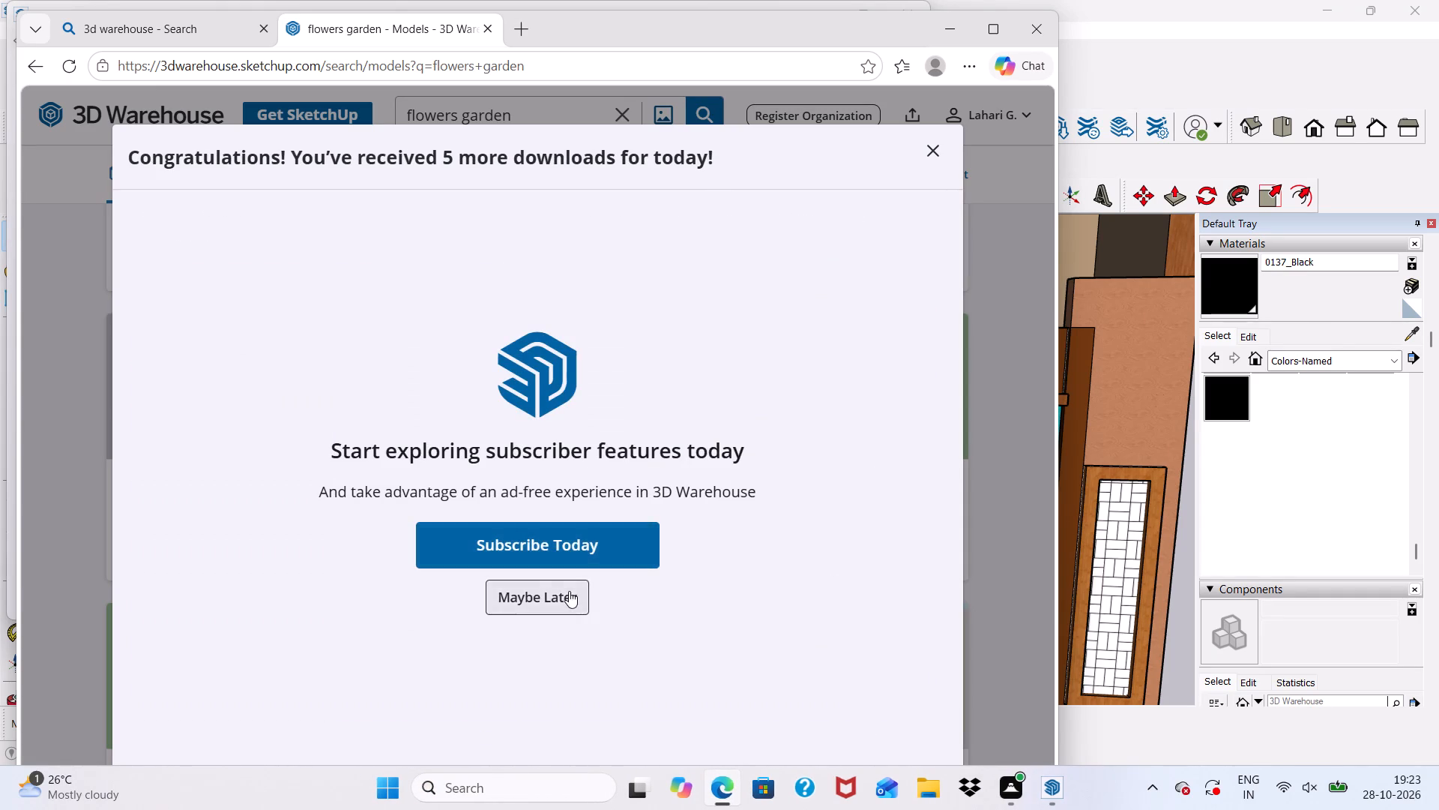
{"action": "left_click", "coordinate": [569, 589]}
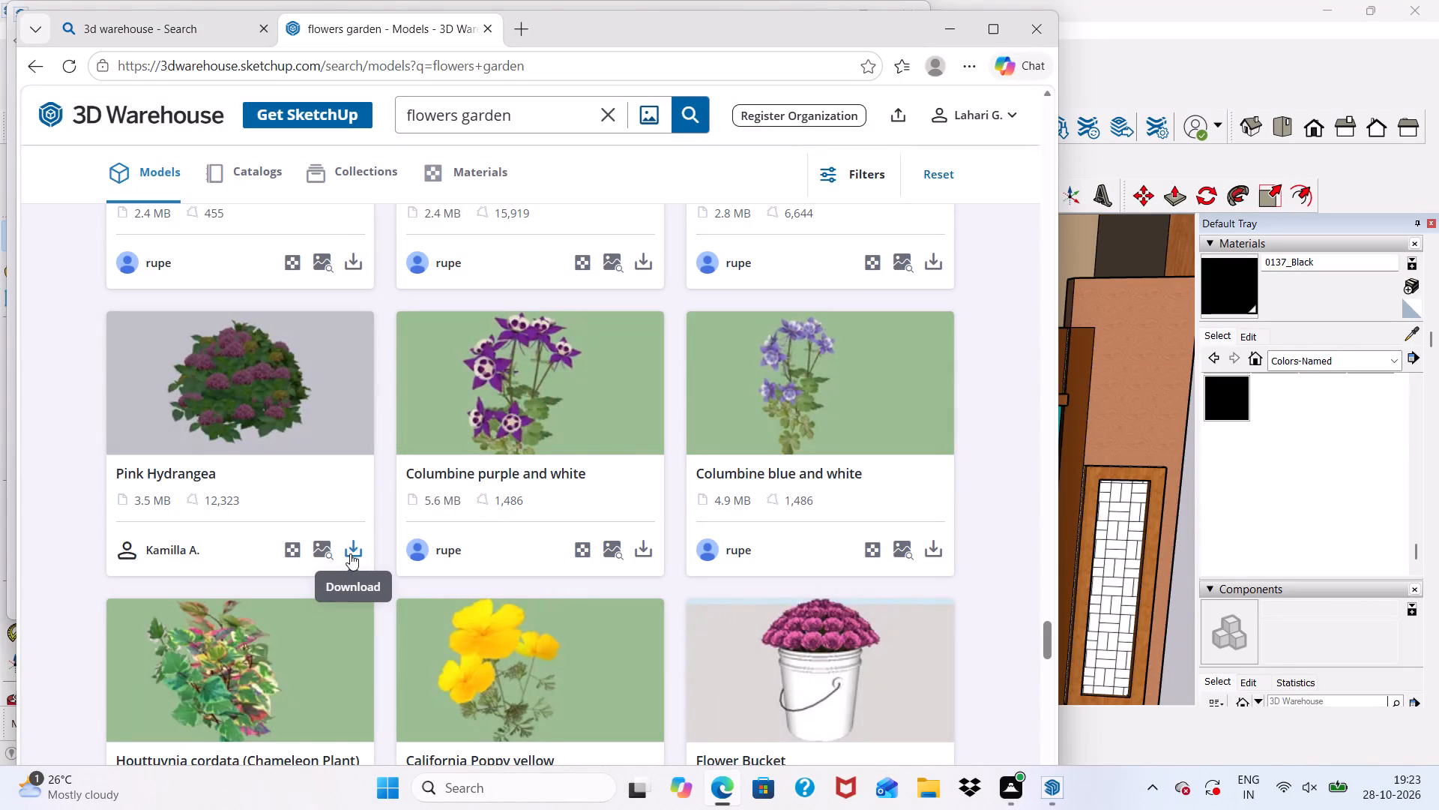
{"action": "left_click", "coordinate": [350, 553]}
{"action": "left_click", "coordinate": [387, 589]}
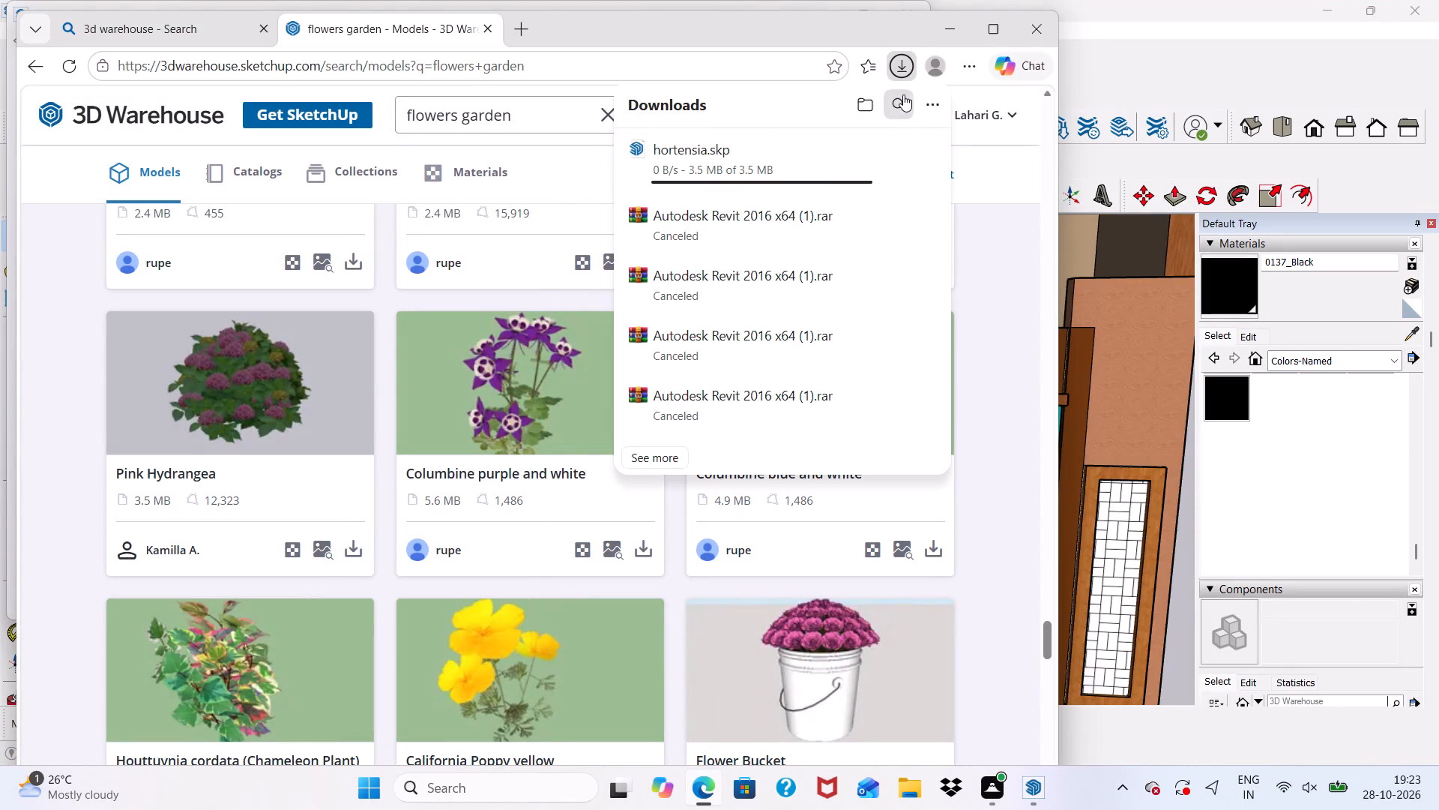
Close the browser and the 3D Warehouse update window to return to the house model in SketchUp.
{"action": "left_click", "coordinate": [1036, 40]}
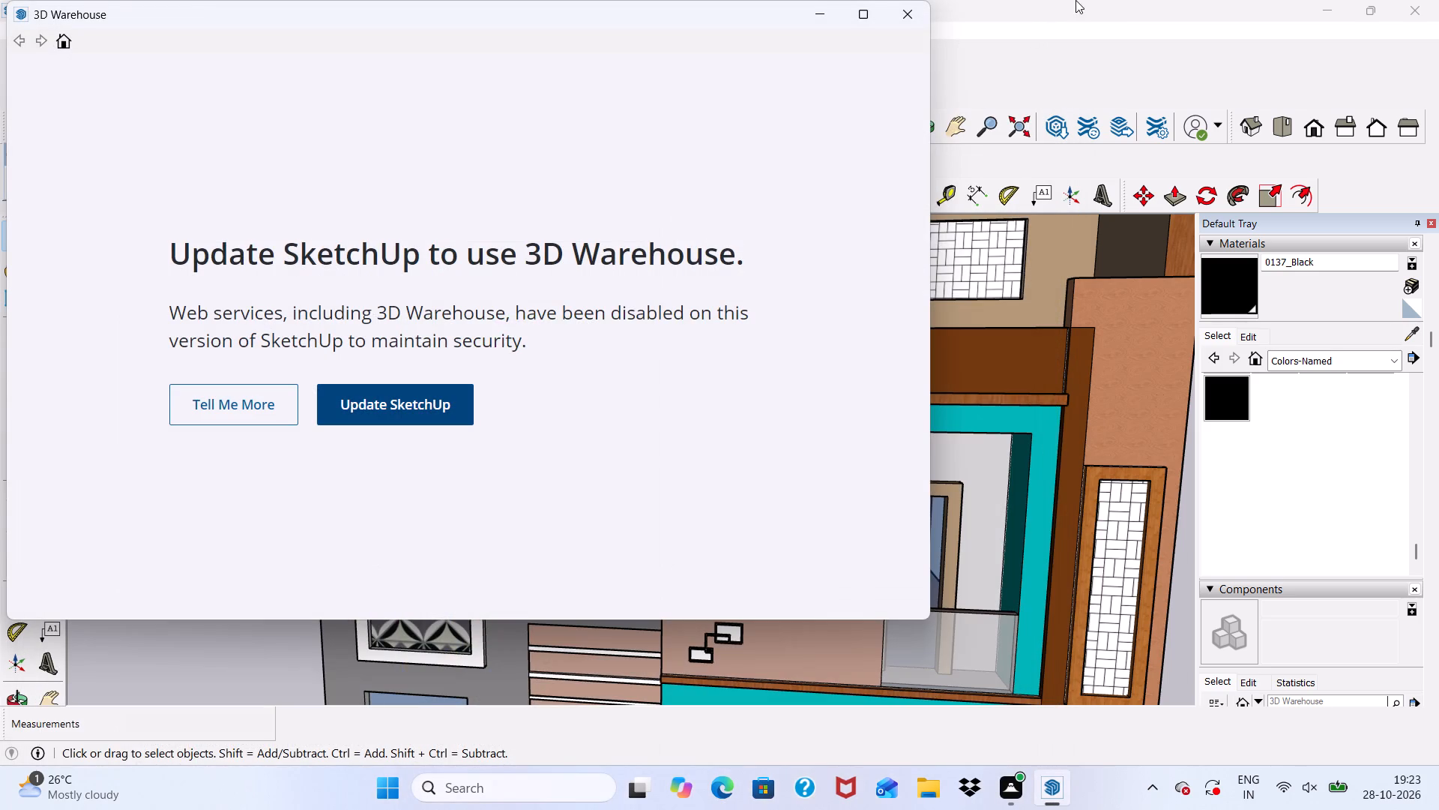
{"action": "left_click", "coordinate": [904, 5]}
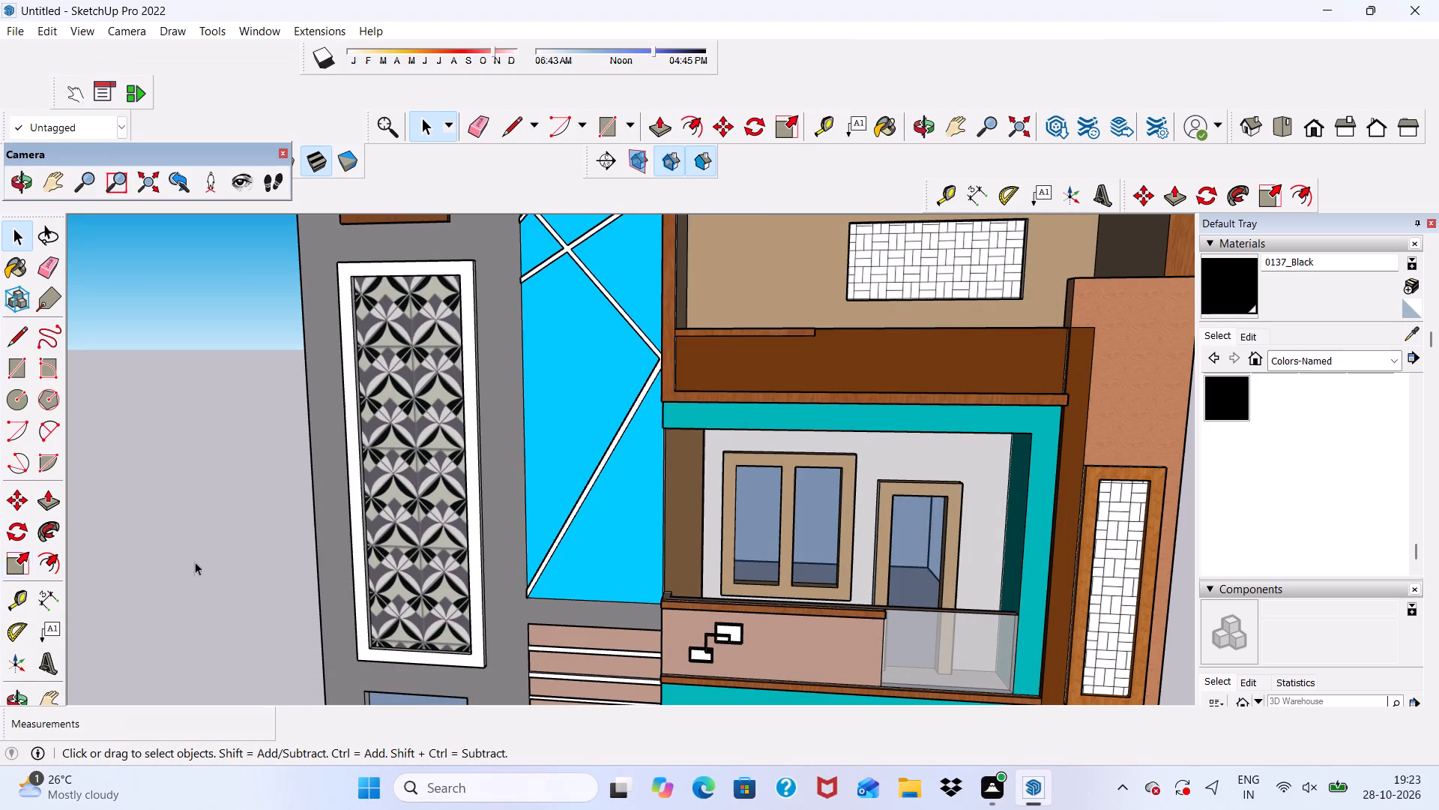
Import the downloaded hortensia SketchUp model from the Downloads folder, accepting the newer-version notice.
{"action": "left_click", "coordinate": [16, 25]}
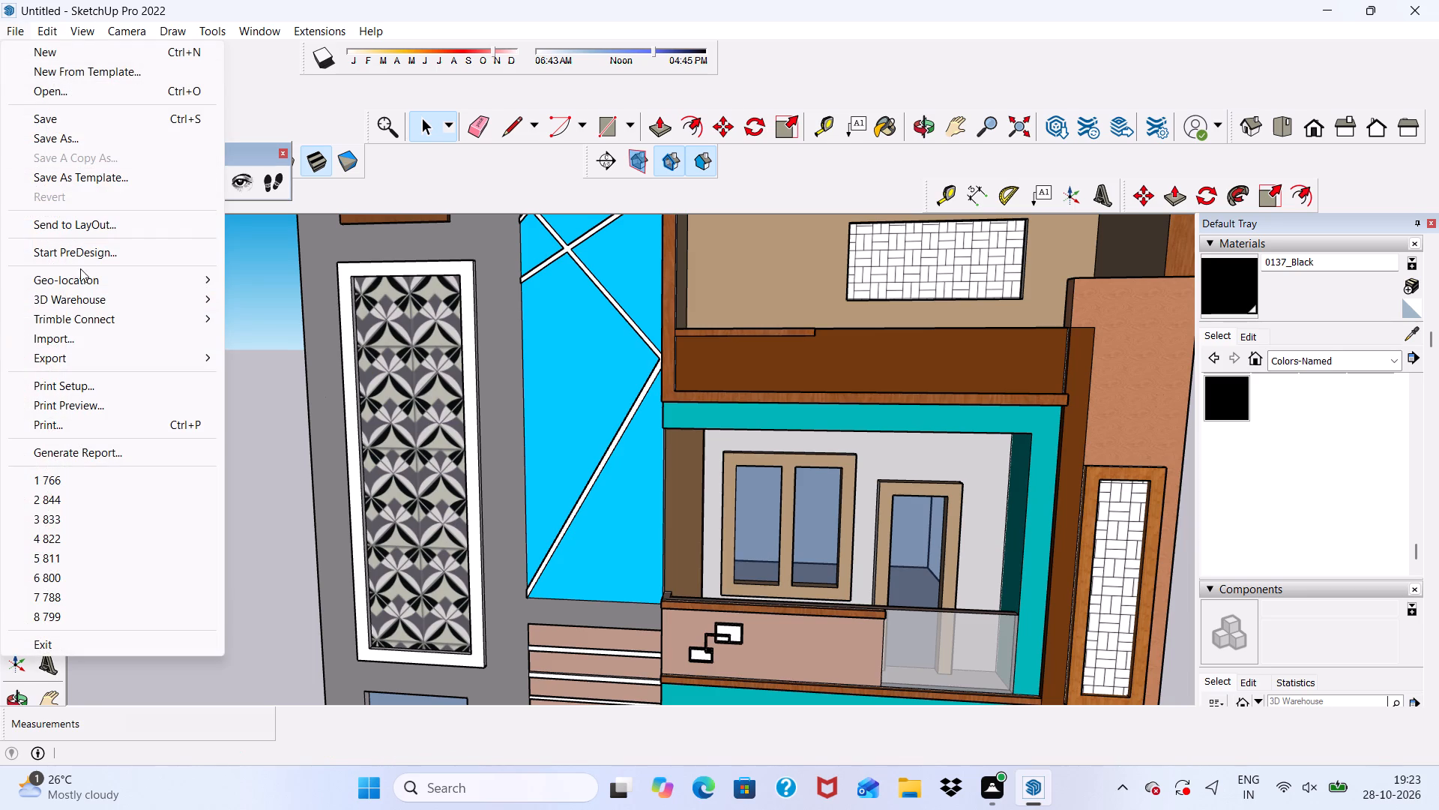
{"action": "left_click", "coordinate": [73, 338]}
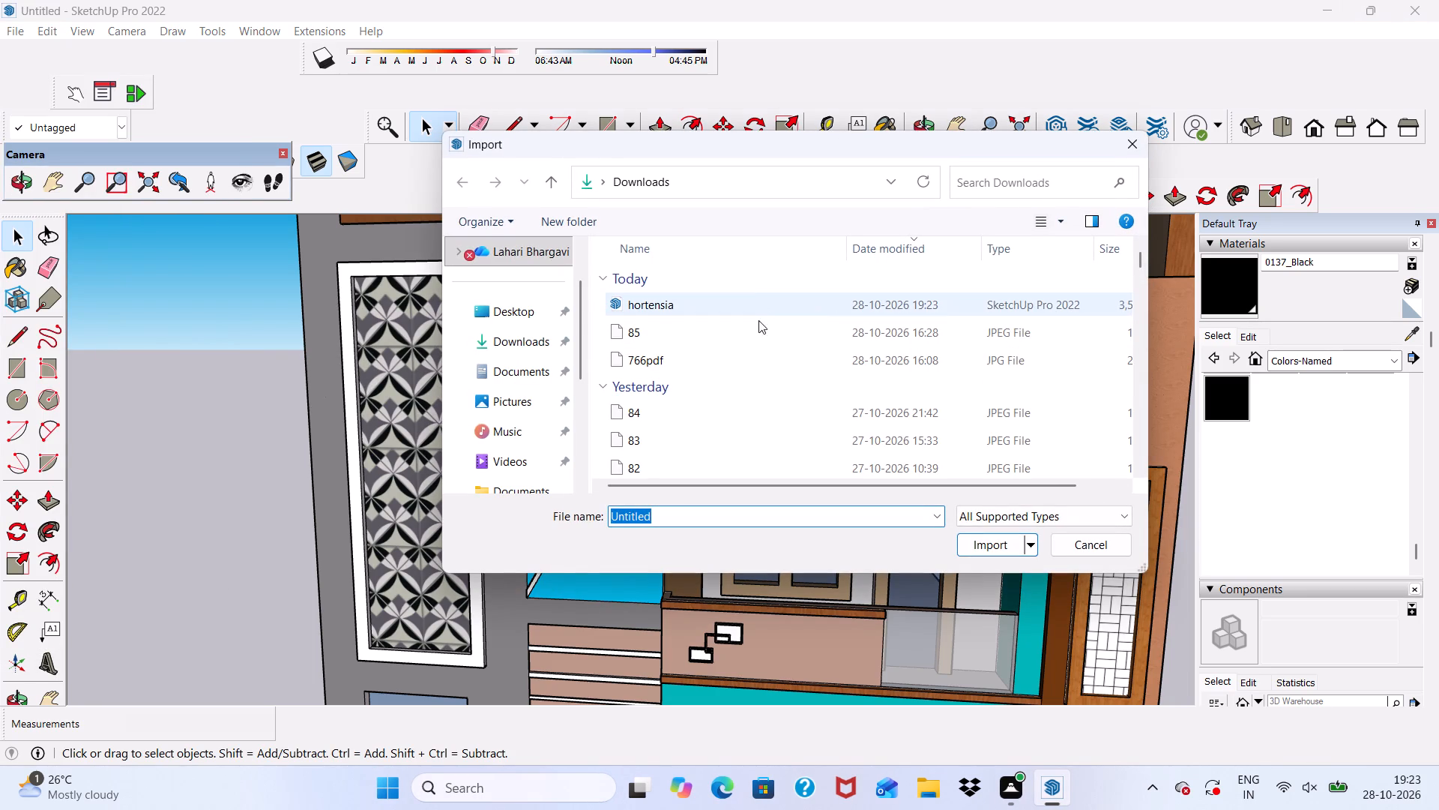
{"action": "left_click", "coordinate": [743, 310]}
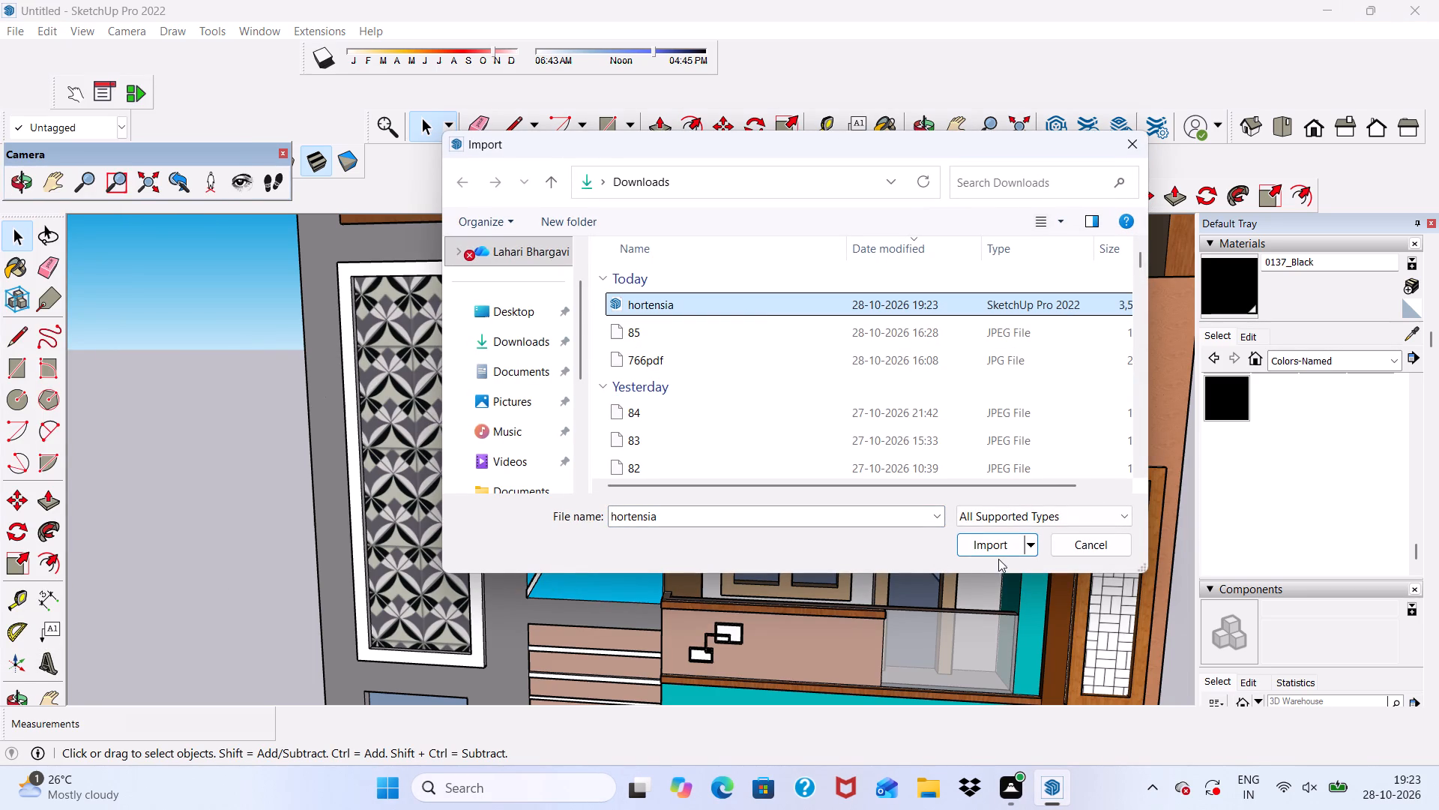
{"action": "left_click", "coordinate": [998, 557]}
{"action": "left_click", "coordinate": [1000, 552]}
{"action": "scroll", "coordinate": [939, 404], "scroll_direction": "down", "scroll_amount": 2}
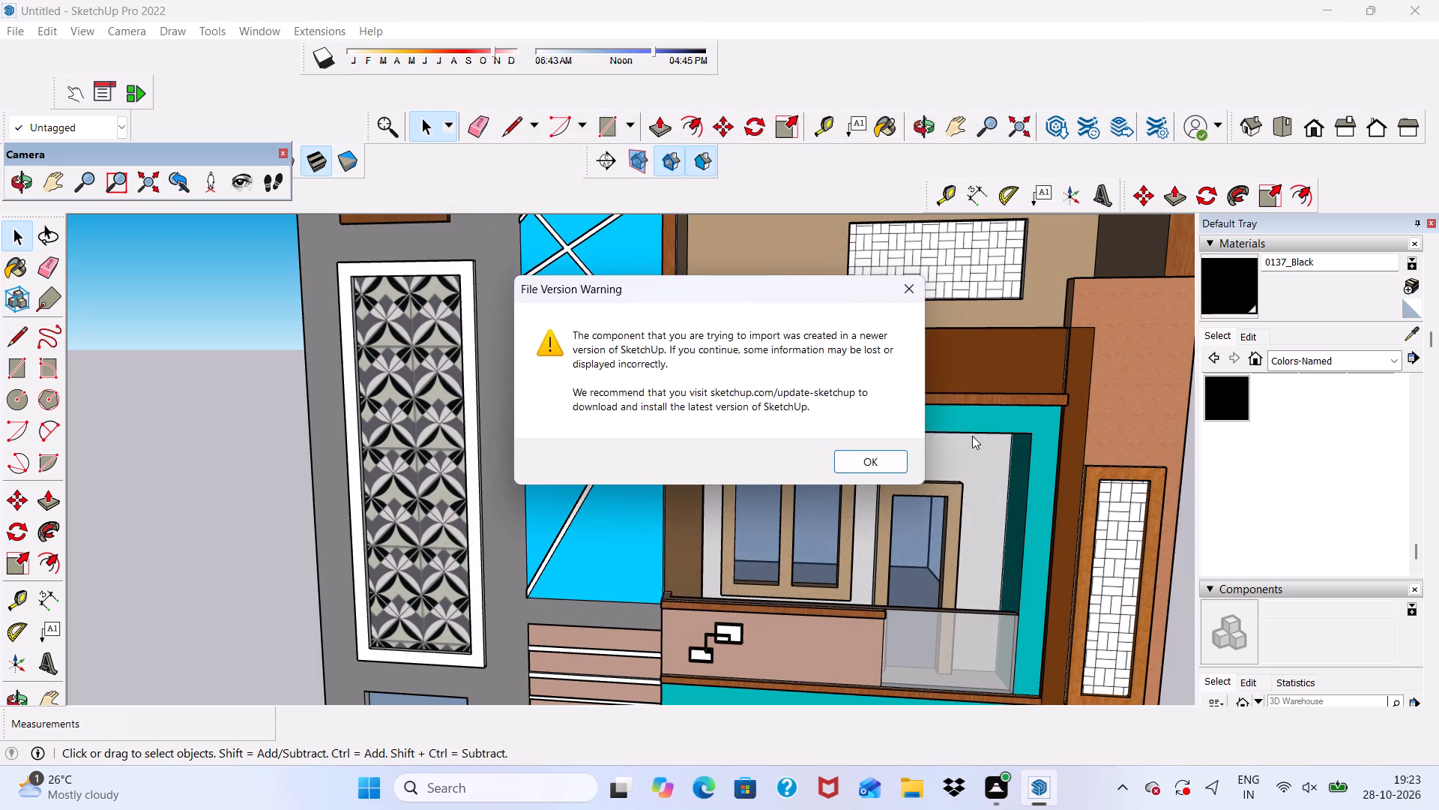
{"action": "scroll", "coordinate": [972, 436], "scroll_direction": "down", "scroll_amount": 1}
{"action": "left_click", "coordinate": [884, 463]}
Place the hydrangea on the ledge in front of the white compound wall, at the end farthest from the gate.
{"action": "scroll", "coordinate": [811, 333], "scroll_direction": "down", "scroll_amount": 8}
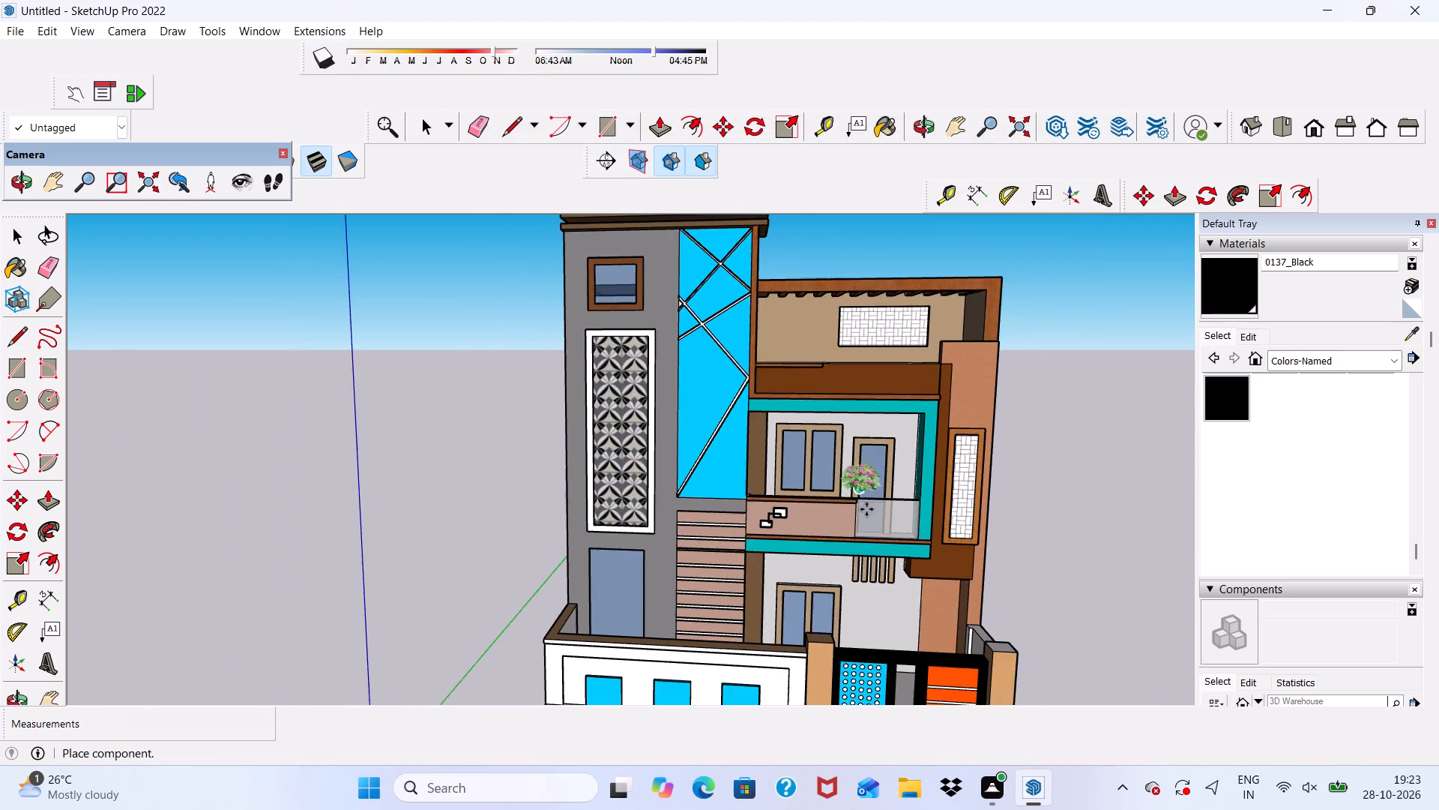
{"action": "scroll", "coordinate": [726, 593], "scroll_direction": "up", "scroll_amount": 4}
{"action": "scroll", "coordinate": [758, 402], "scroll_direction": "down", "scroll_amount": 4}
{"action": "scroll", "coordinate": [761, 634], "scroll_direction": "up", "scroll_amount": 3}
{"action": "scroll", "coordinate": [642, 522], "scroll_direction": "down", "scroll_amount": 4}
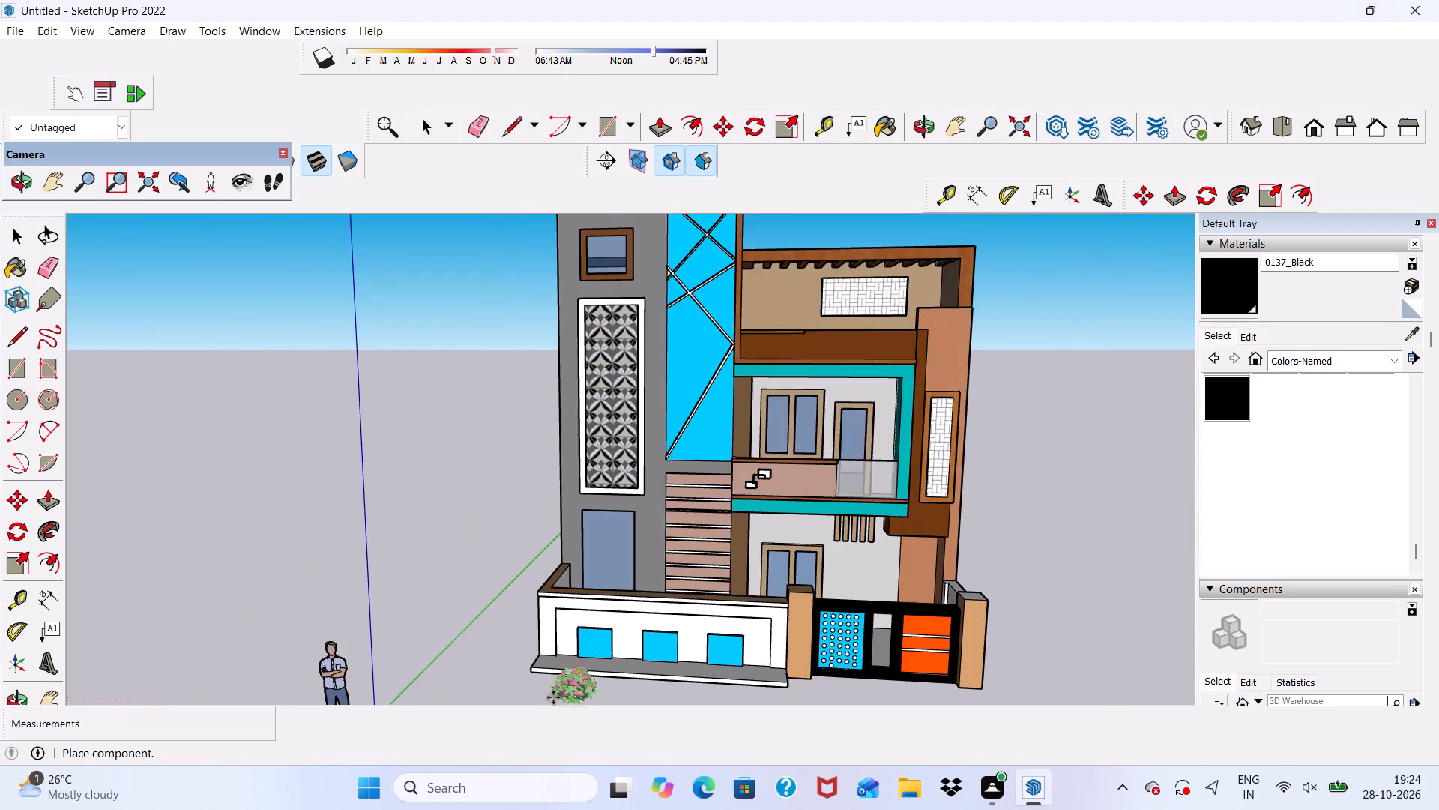
{"action": "scroll", "coordinate": [551, 697], "scroll_direction": "up", "scroll_amount": 19}
{"action": "scroll", "coordinate": [546, 636], "scroll_direction": "down", "scroll_amount": 1}
{"action": "scroll", "coordinate": [527, 652], "scroll_direction": "up", "scroll_amount": 1}
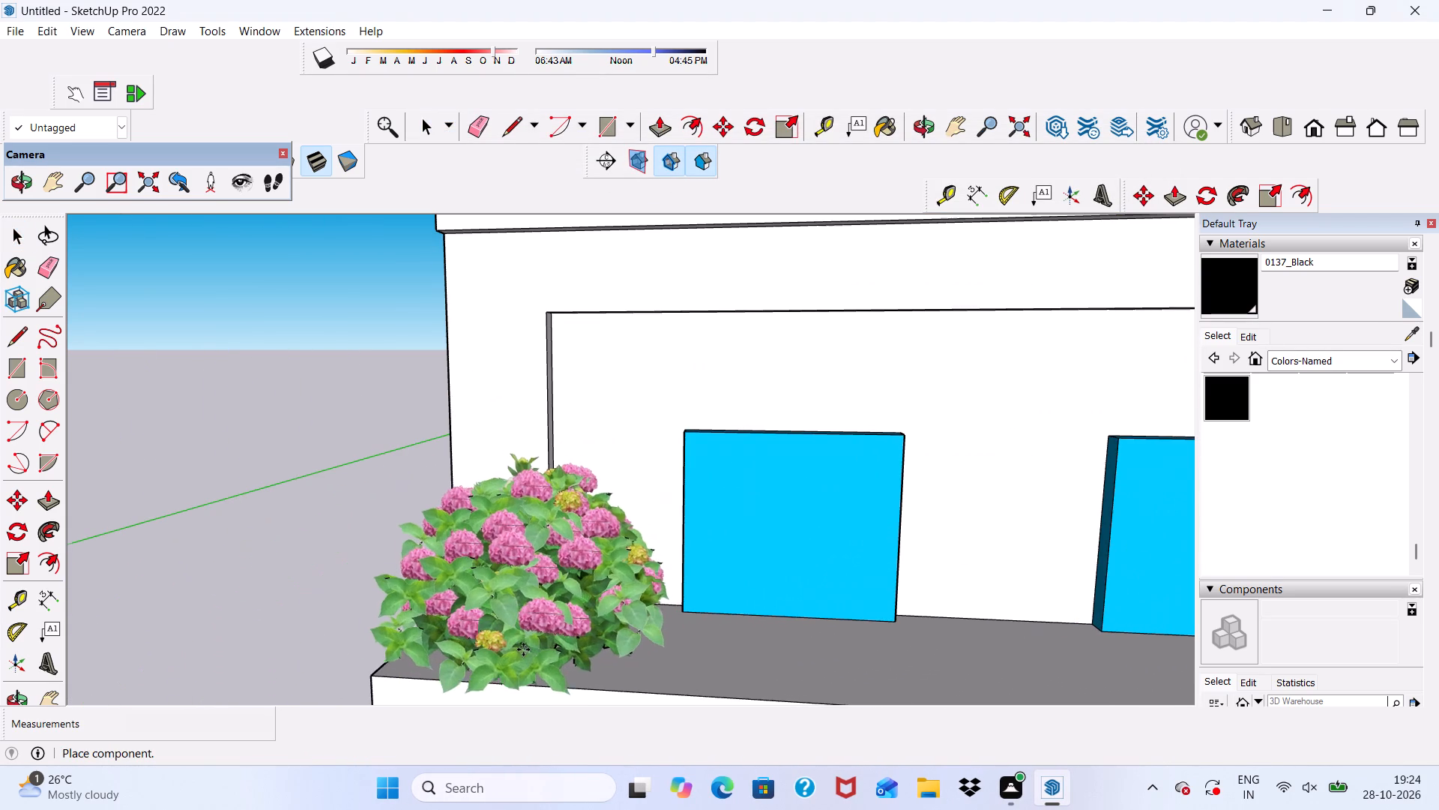
{"action": "left_click", "coordinate": [526, 645]}
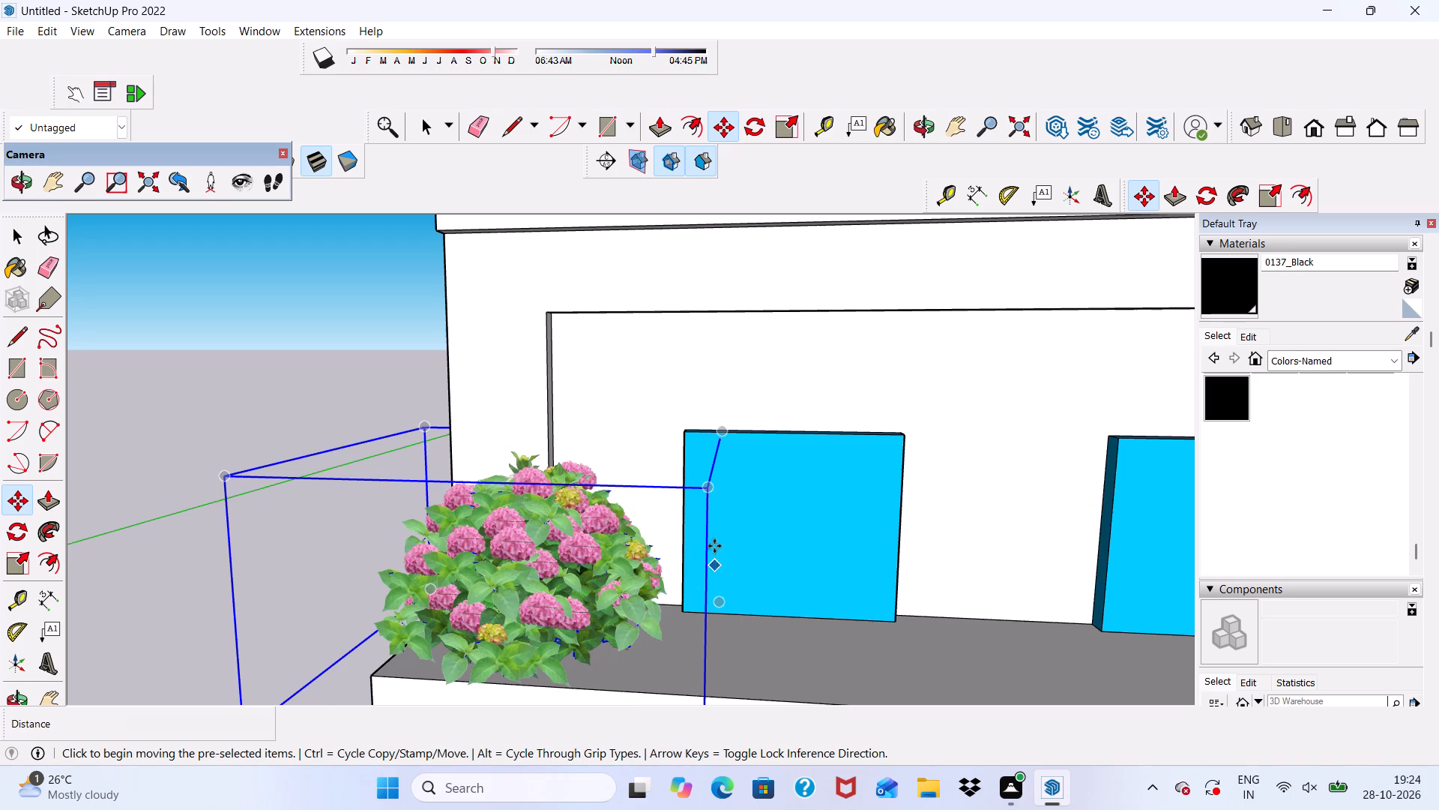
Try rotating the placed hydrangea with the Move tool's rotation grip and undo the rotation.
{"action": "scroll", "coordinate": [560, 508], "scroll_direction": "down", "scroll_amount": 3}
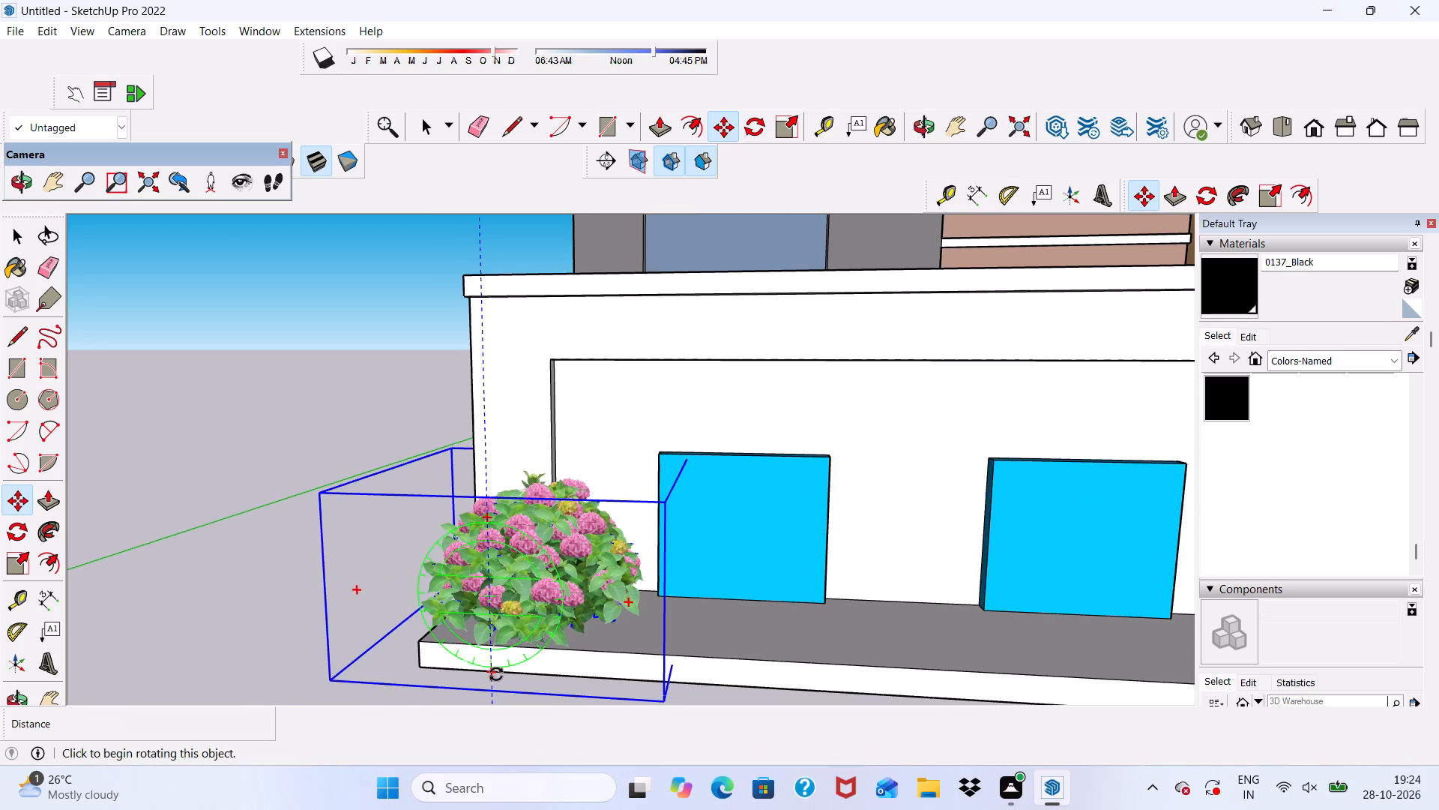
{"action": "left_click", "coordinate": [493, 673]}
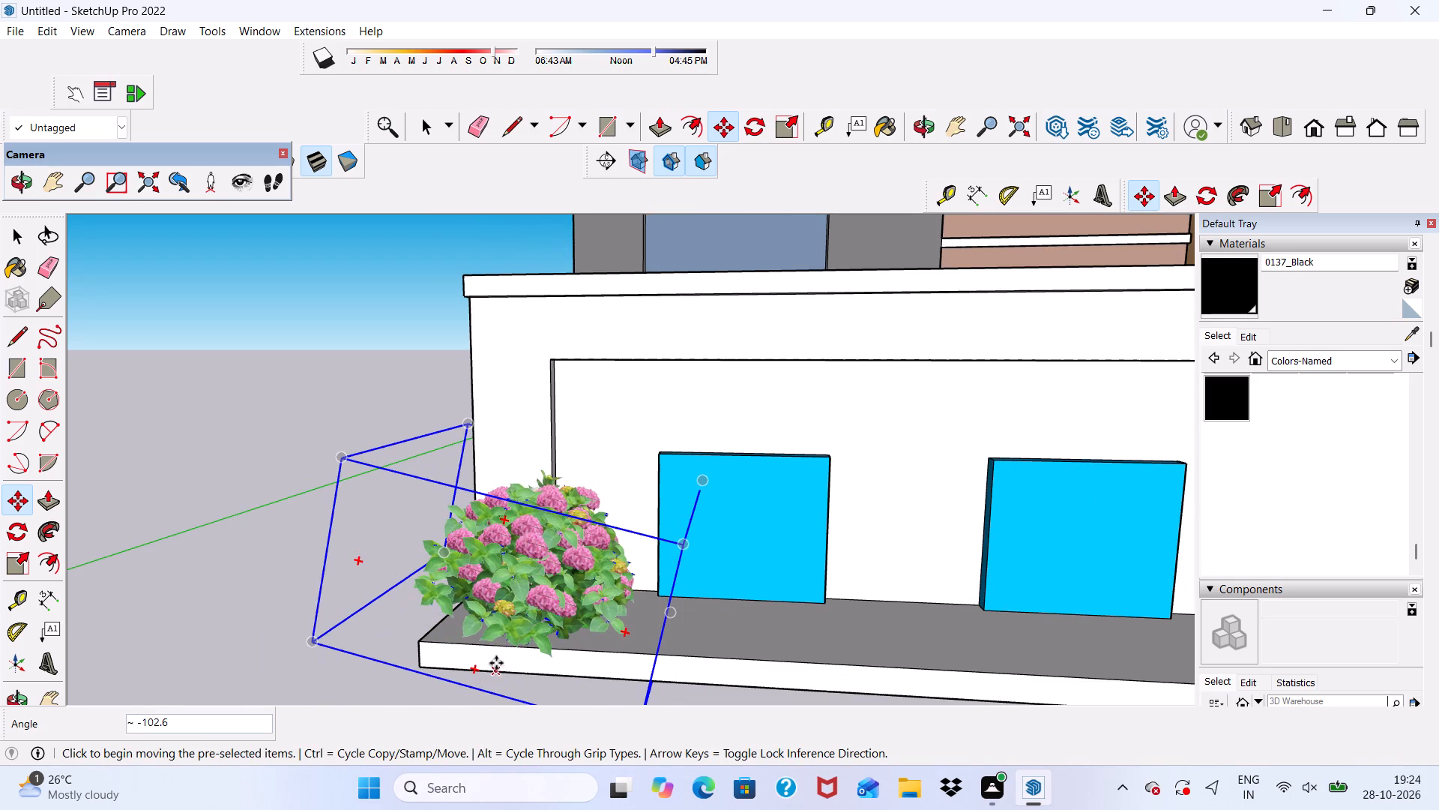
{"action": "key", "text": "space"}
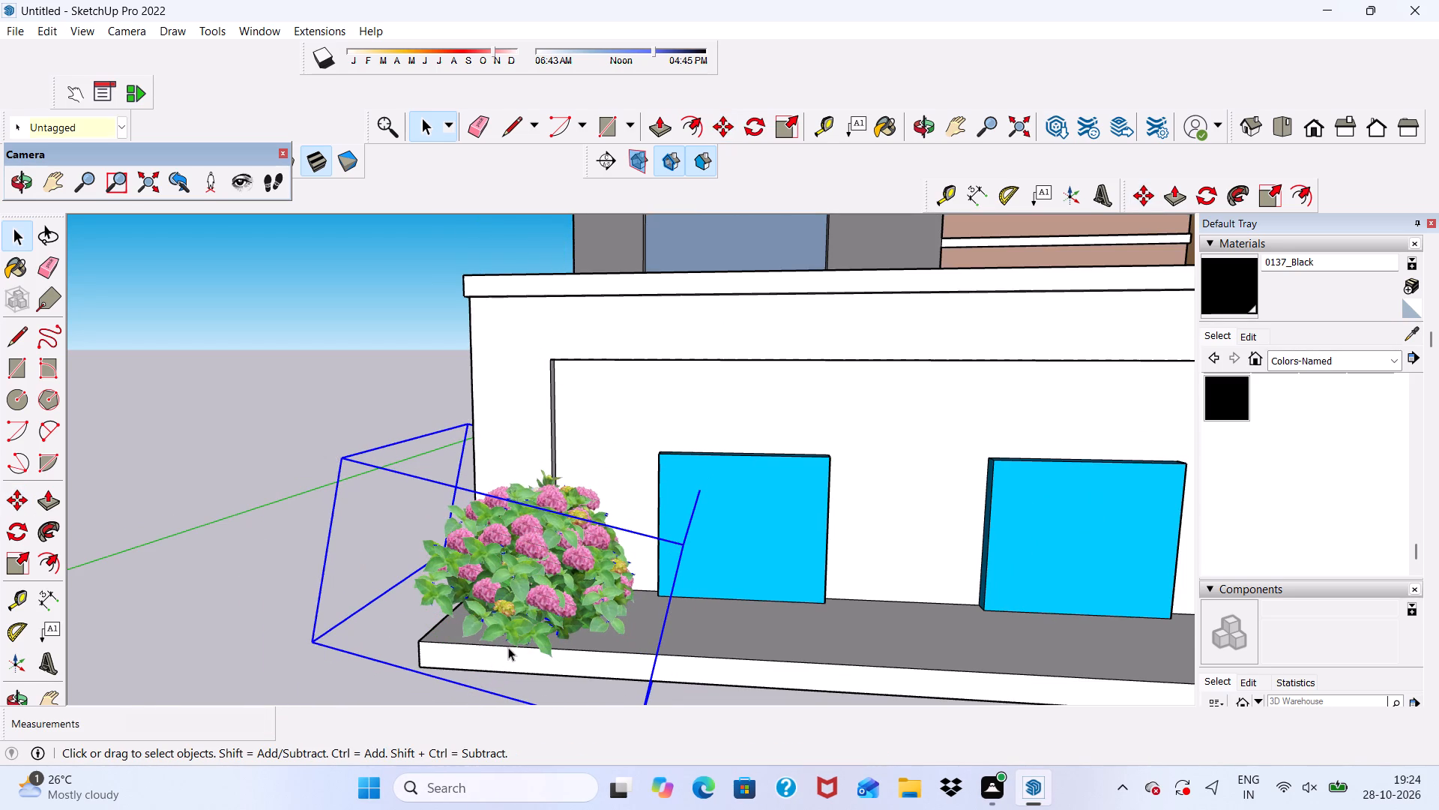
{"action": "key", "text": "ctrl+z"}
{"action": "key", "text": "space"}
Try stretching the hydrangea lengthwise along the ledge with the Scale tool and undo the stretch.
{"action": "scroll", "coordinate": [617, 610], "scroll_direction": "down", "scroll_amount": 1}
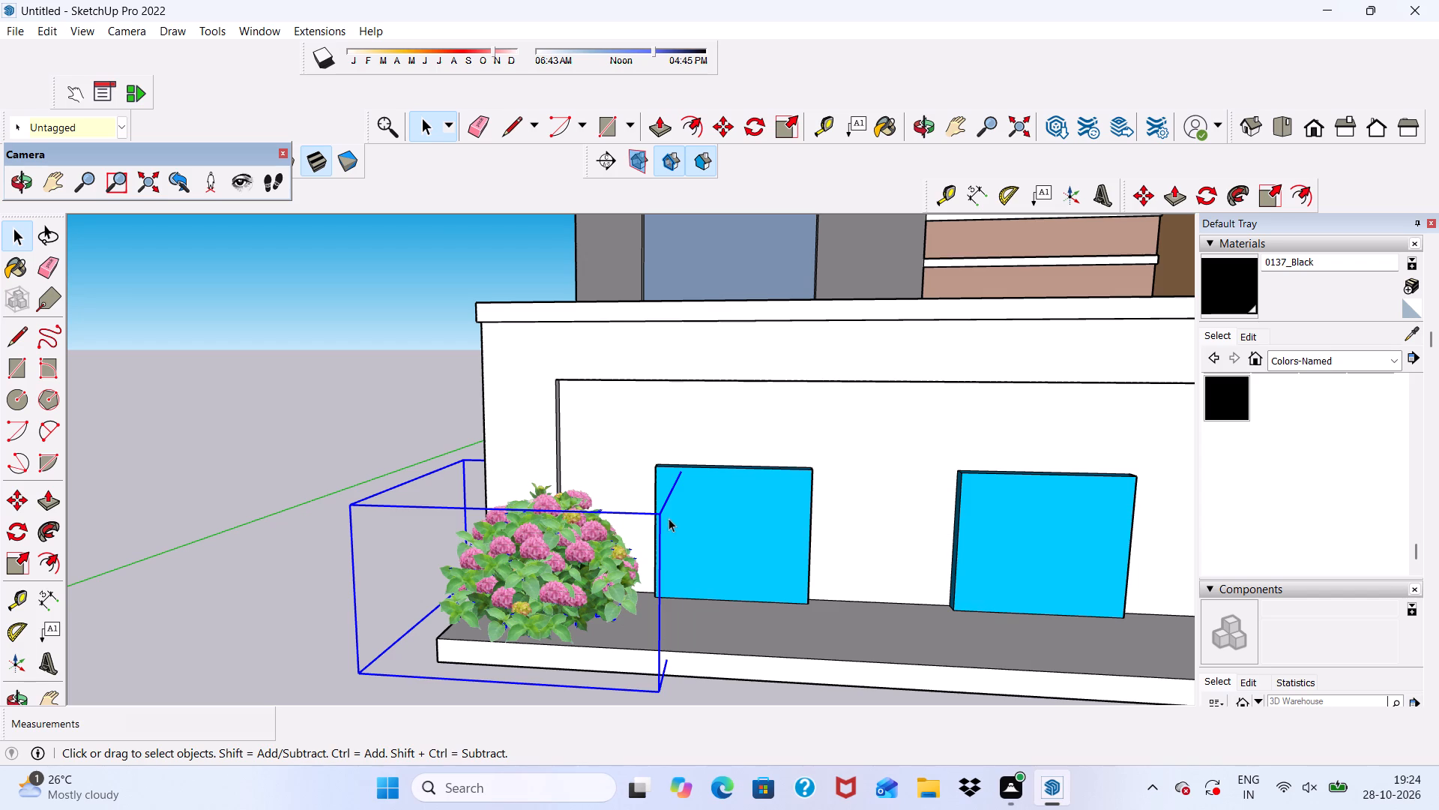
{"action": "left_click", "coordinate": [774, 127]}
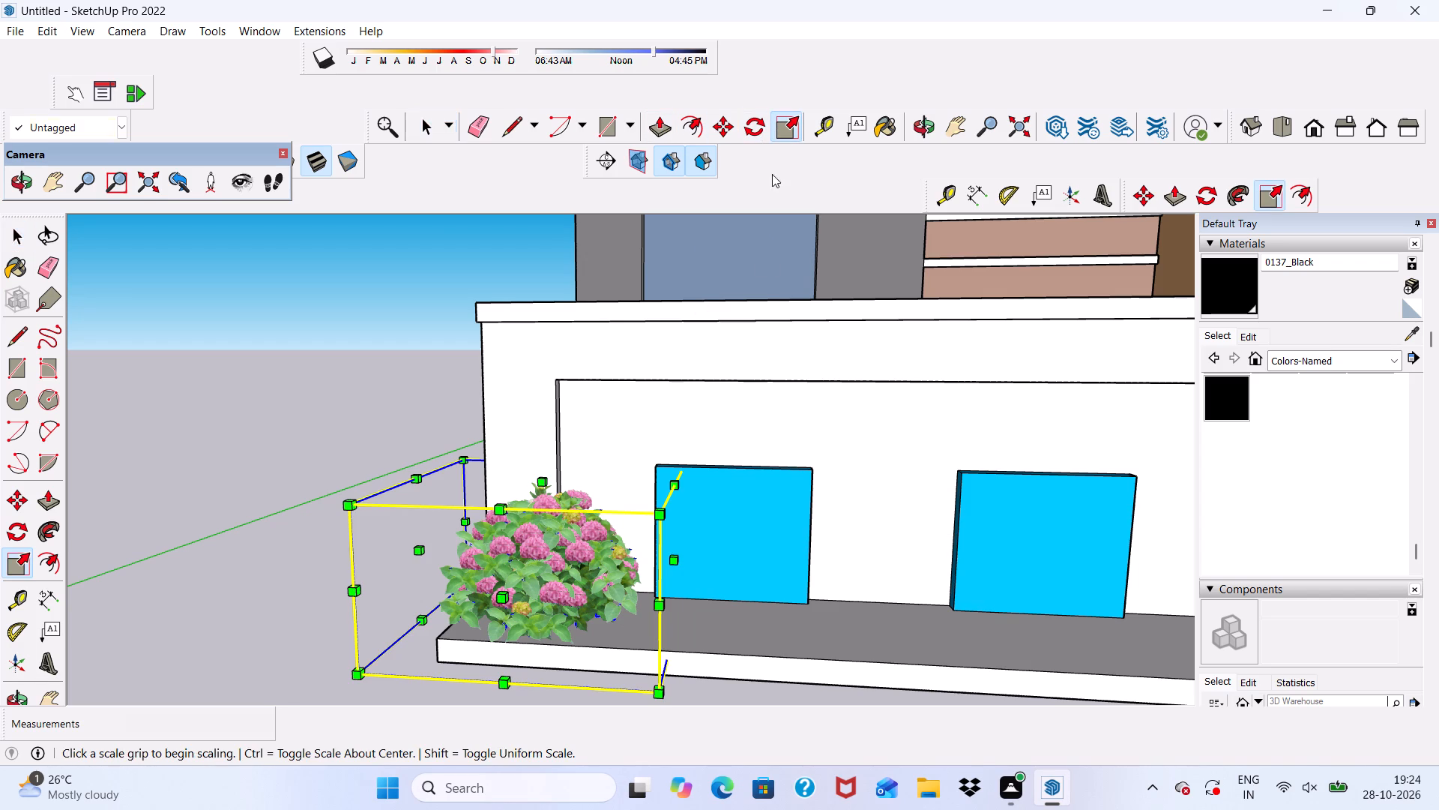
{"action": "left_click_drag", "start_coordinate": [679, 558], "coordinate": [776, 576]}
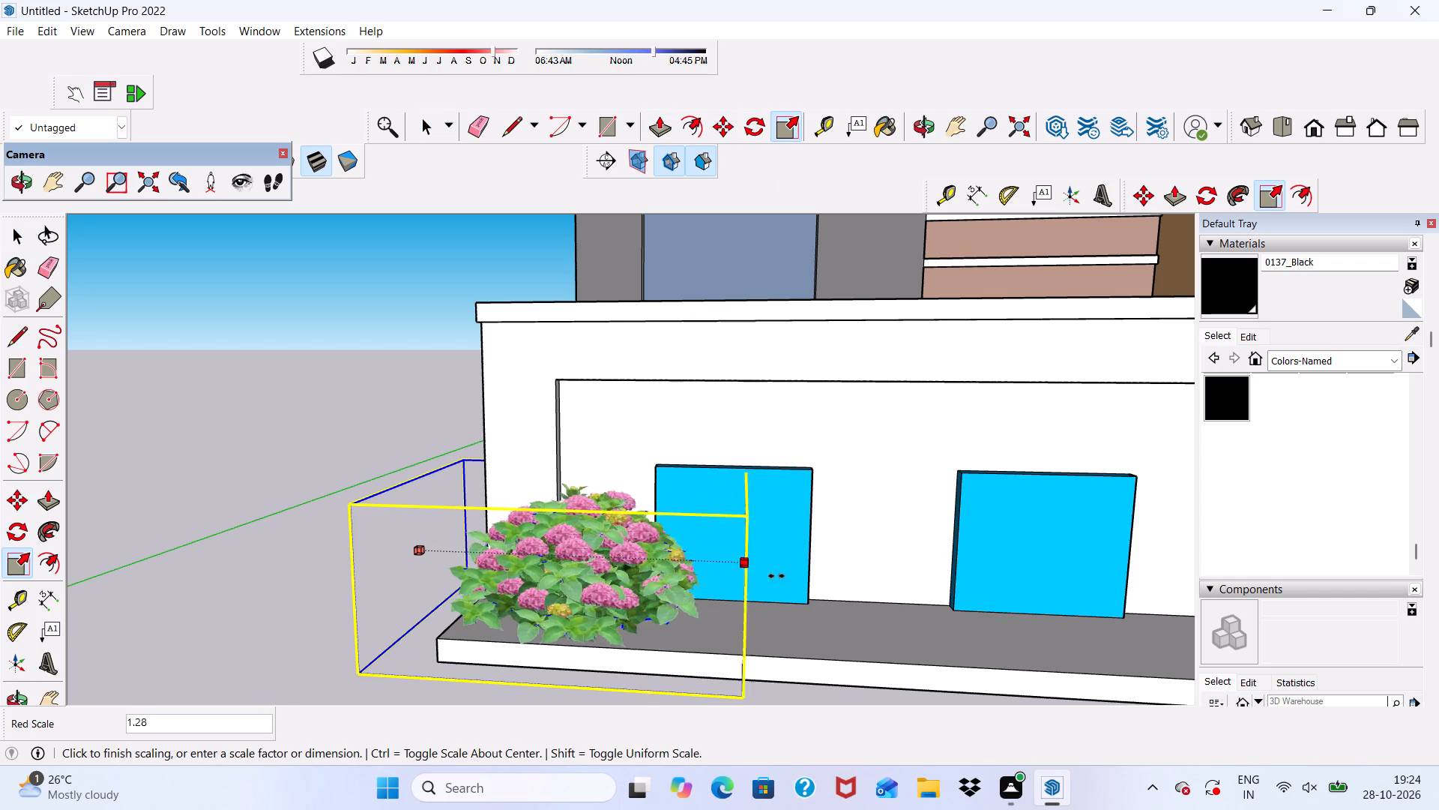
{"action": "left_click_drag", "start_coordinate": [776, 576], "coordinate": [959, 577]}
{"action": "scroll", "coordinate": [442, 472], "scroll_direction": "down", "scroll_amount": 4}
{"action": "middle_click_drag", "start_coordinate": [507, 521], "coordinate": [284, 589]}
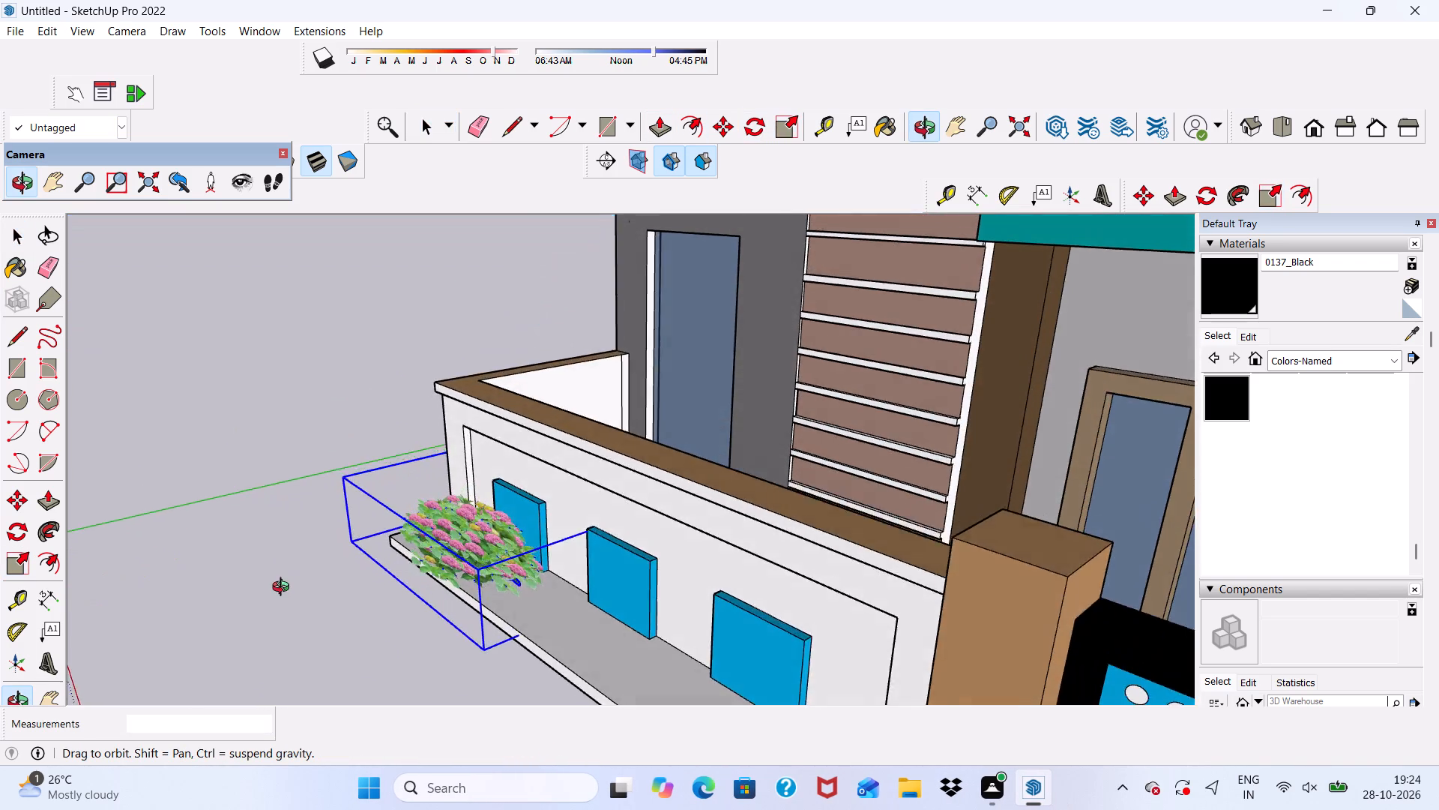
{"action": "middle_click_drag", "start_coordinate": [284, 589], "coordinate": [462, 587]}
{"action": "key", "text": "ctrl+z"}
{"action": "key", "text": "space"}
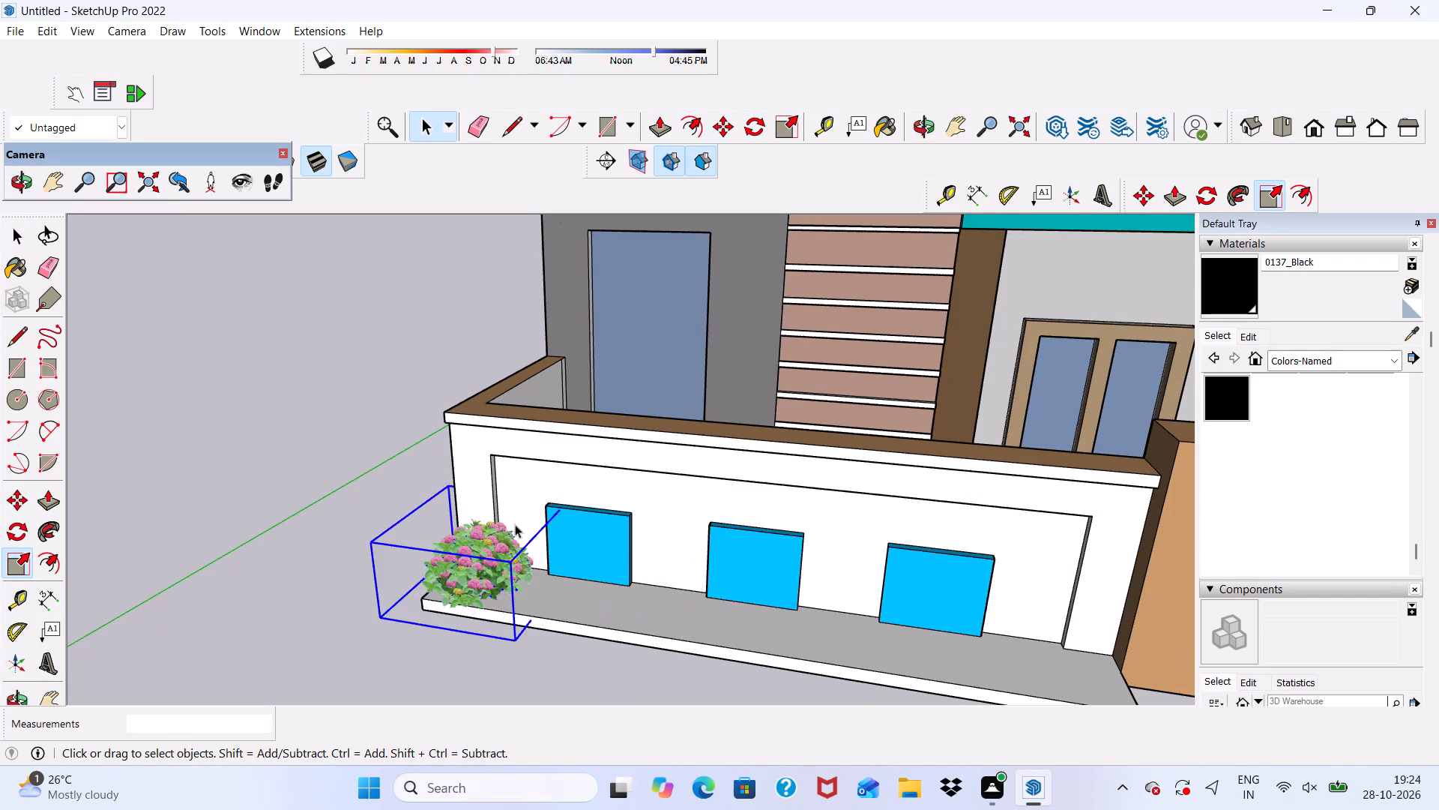
Copy the hydrangea 3' 5 1/2" along the ledge and multiply it with *5 into evenly spaced copies.
{"action": "scroll", "coordinate": [495, 558], "scroll_direction": "up", "scroll_amount": 3}
{"action": "left_click", "coordinate": [275, 528]}
{"action": "scroll", "coordinate": [433, 556], "scroll_direction": "up", "scroll_amount": 3}
{"action": "double_click", "coordinate": [461, 580]}
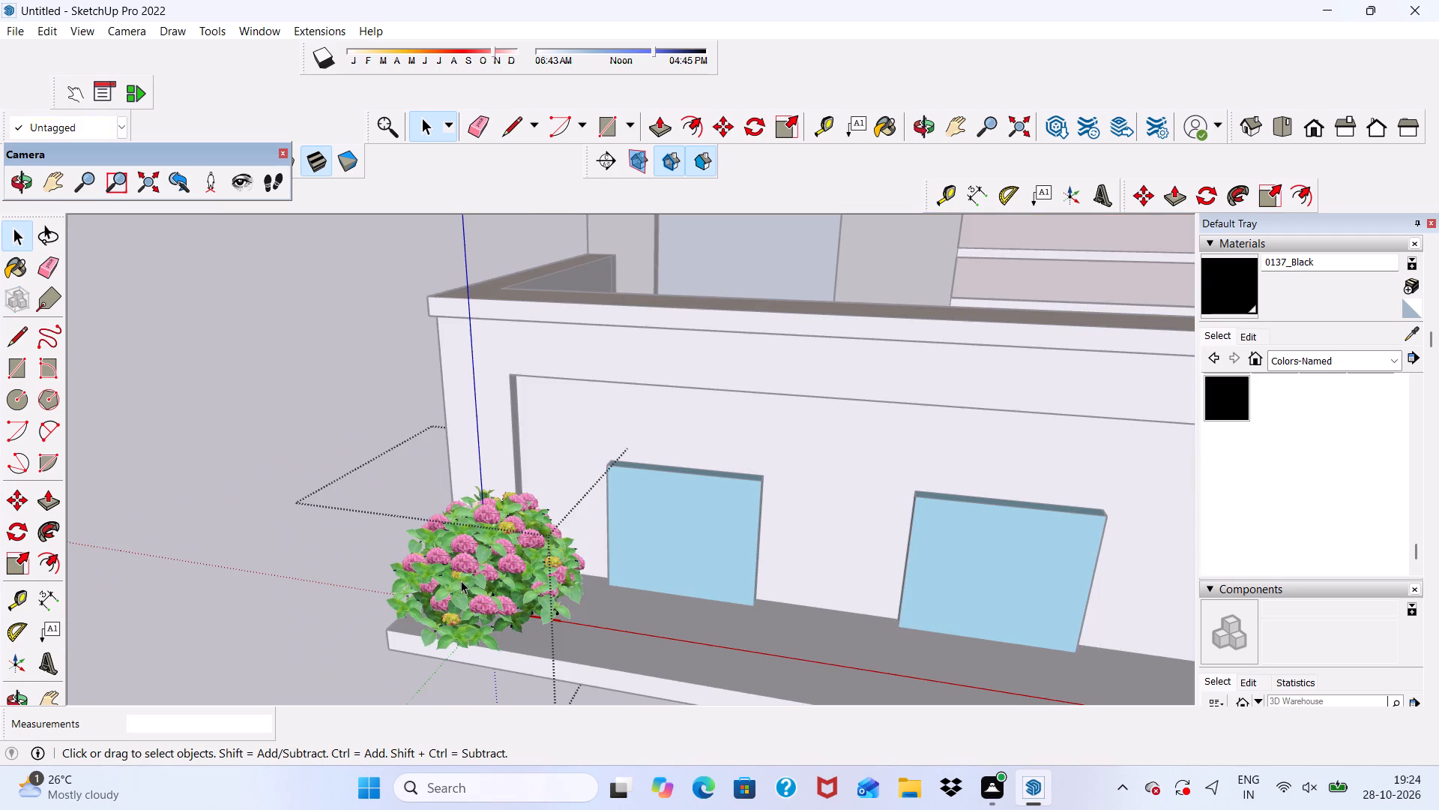
{"action": "left_click", "coordinate": [283, 518]}
{"action": "left_click", "coordinate": [454, 587]}
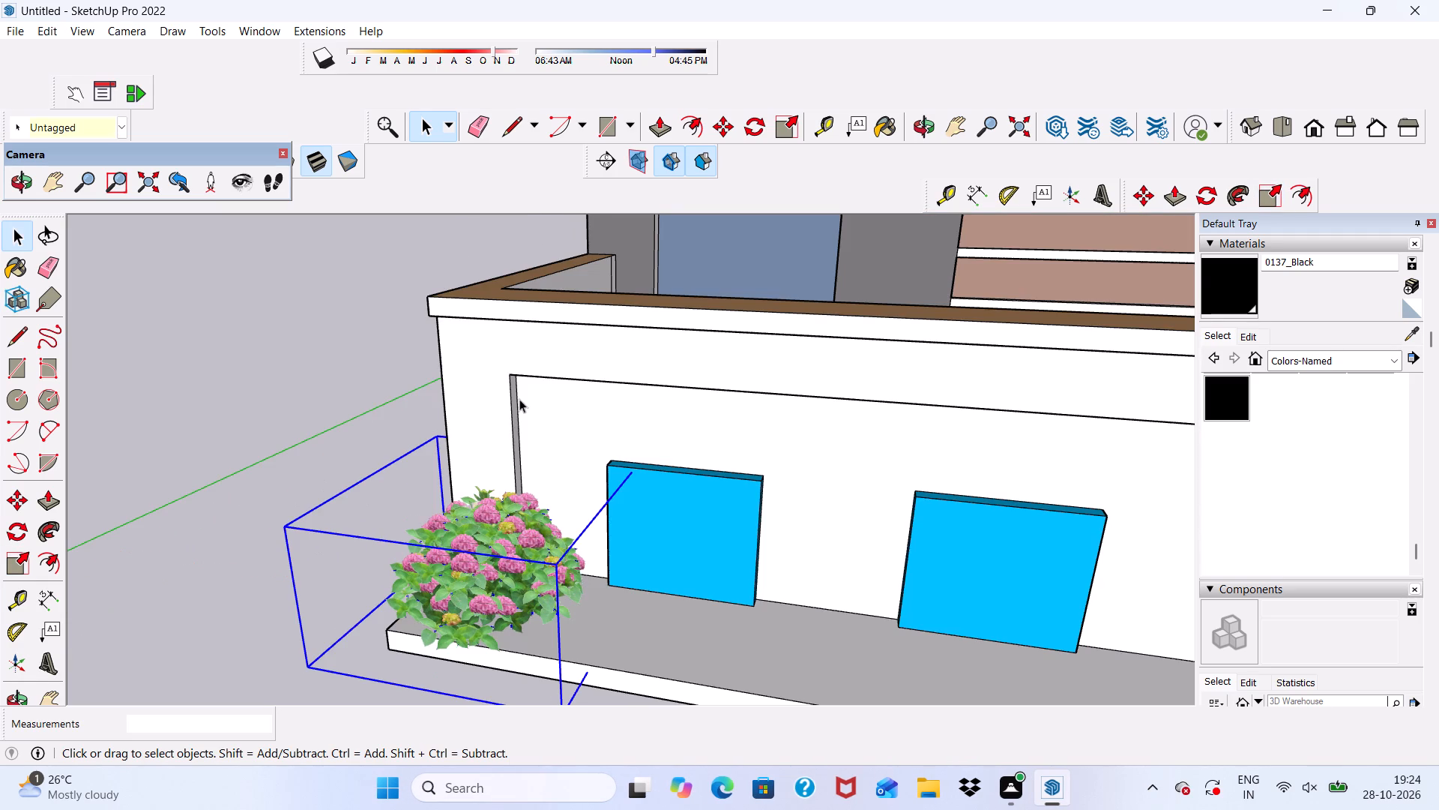
{"action": "left_click", "coordinate": [715, 124]}
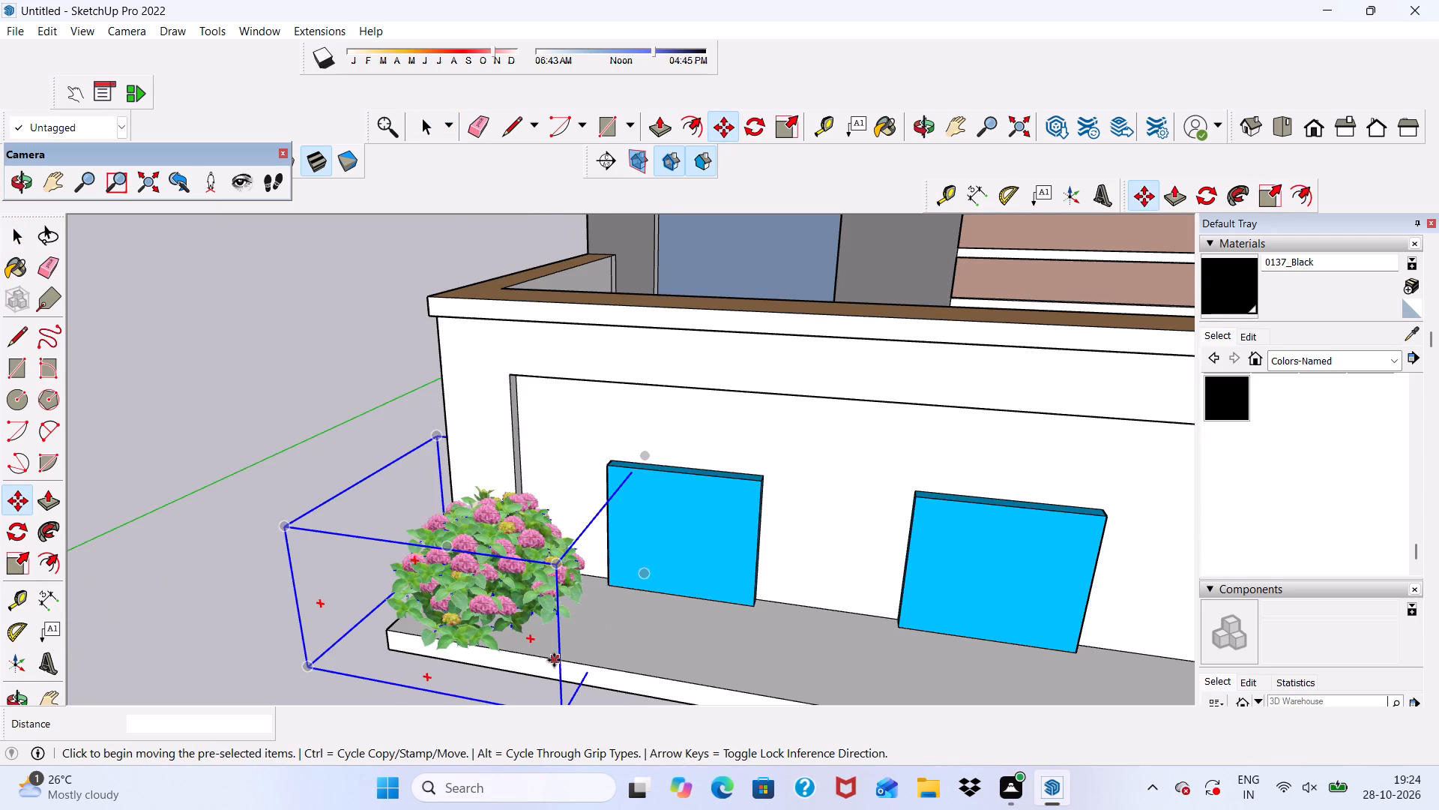
{"action": "scroll", "coordinate": [530, 594], "scroll_direction": "down", "scroll_amount": 4}
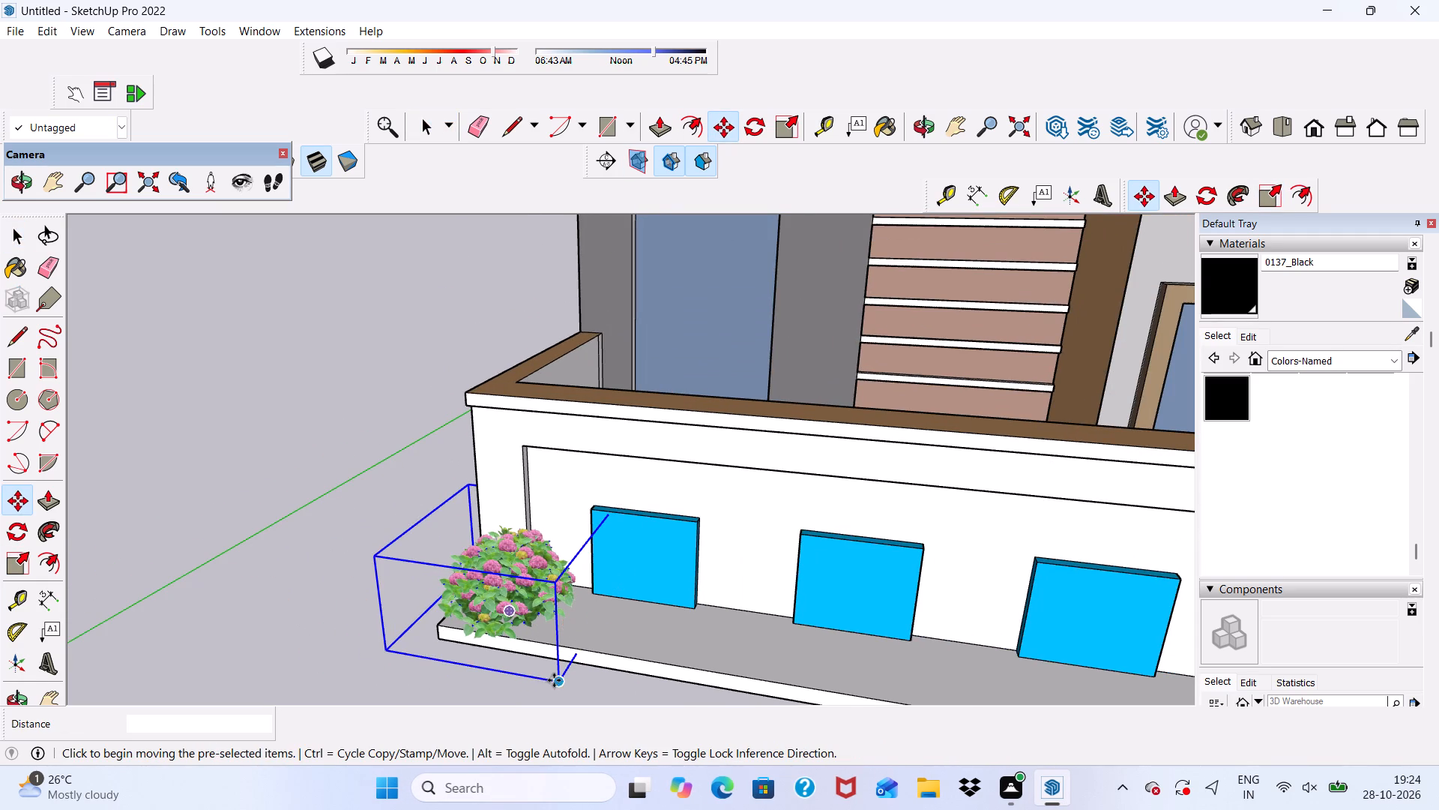
{"action": "left_click", "coordinate": [555, 682]}
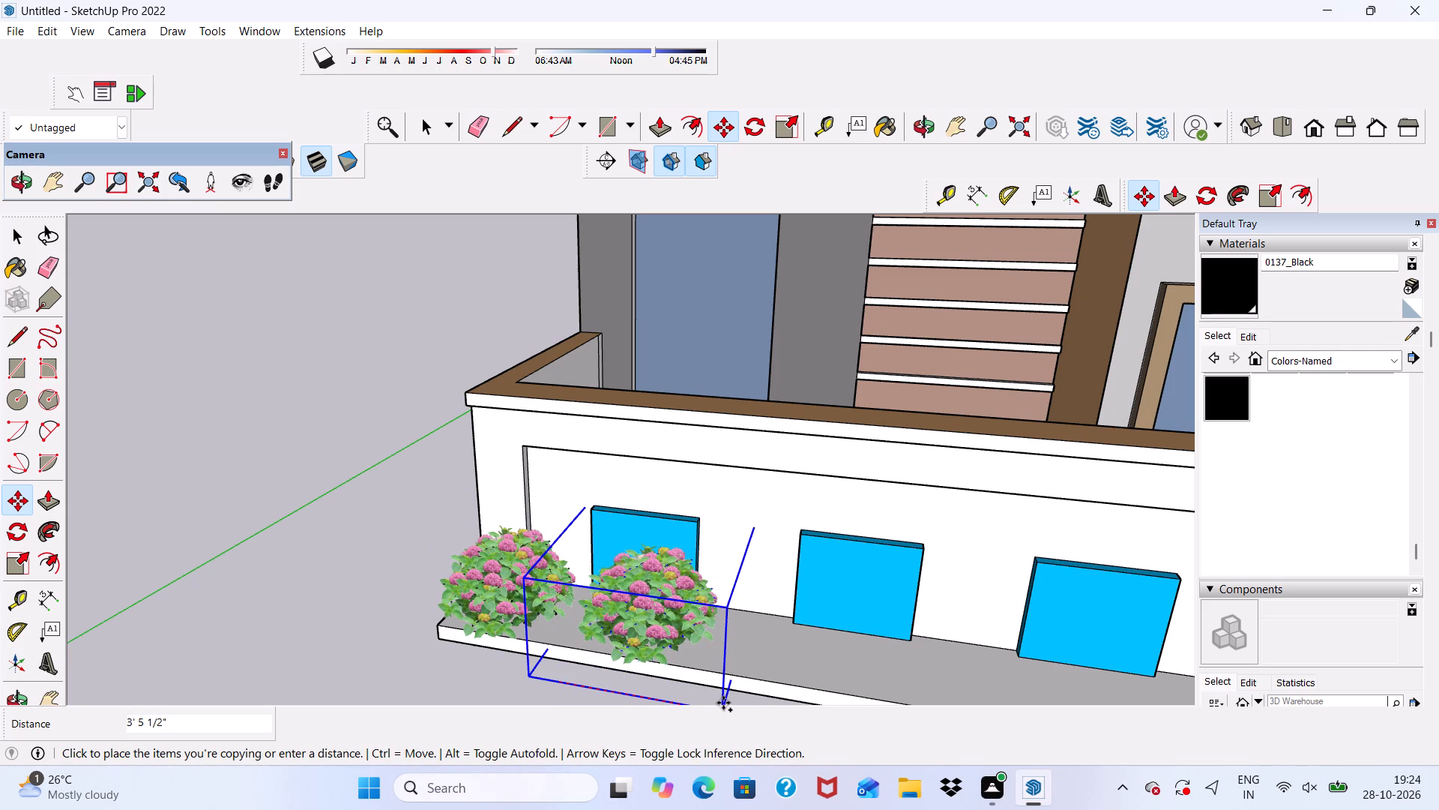
{"action": "left_click", "coordinate": [723, 702]}
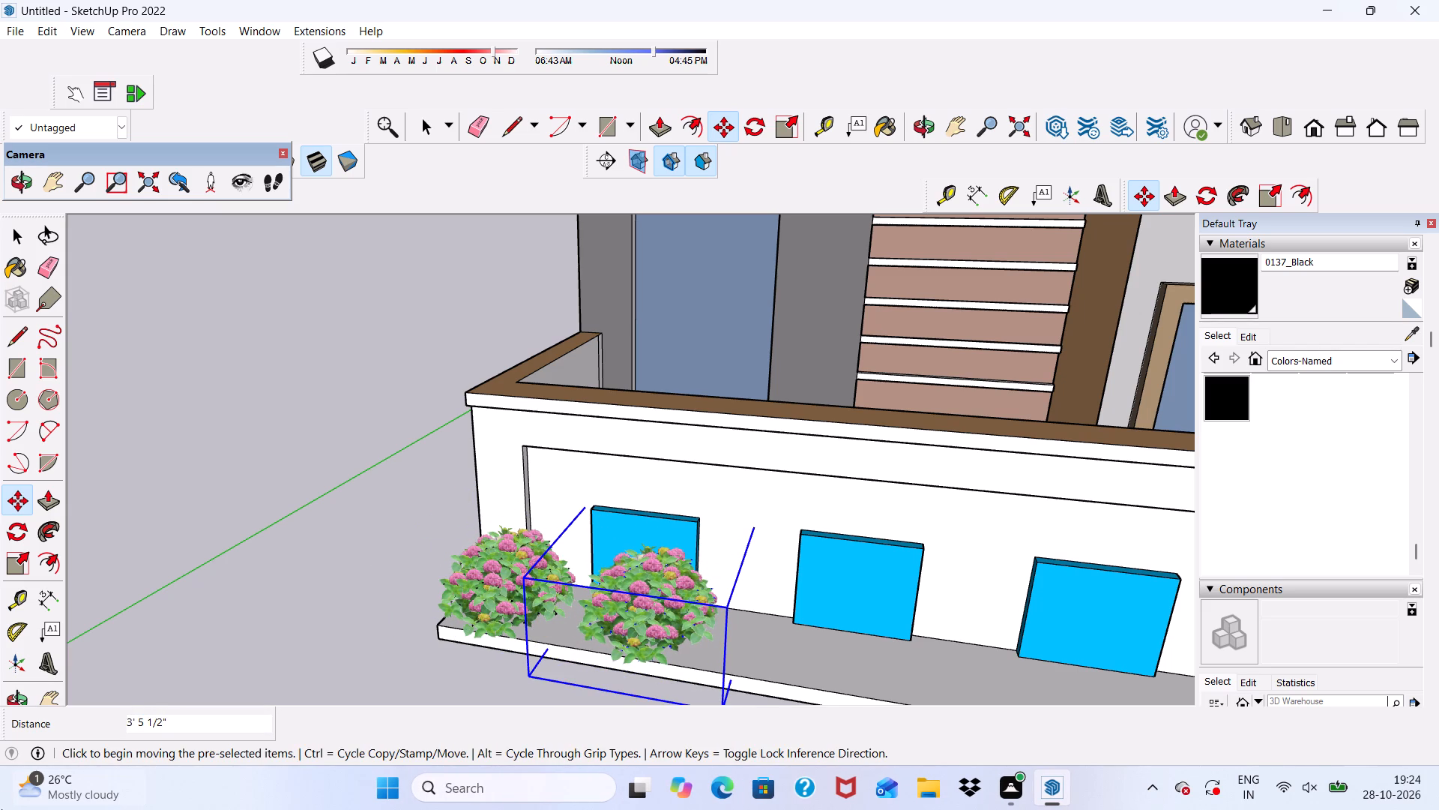
{"action": "key", "text": "shift+asterisk"}
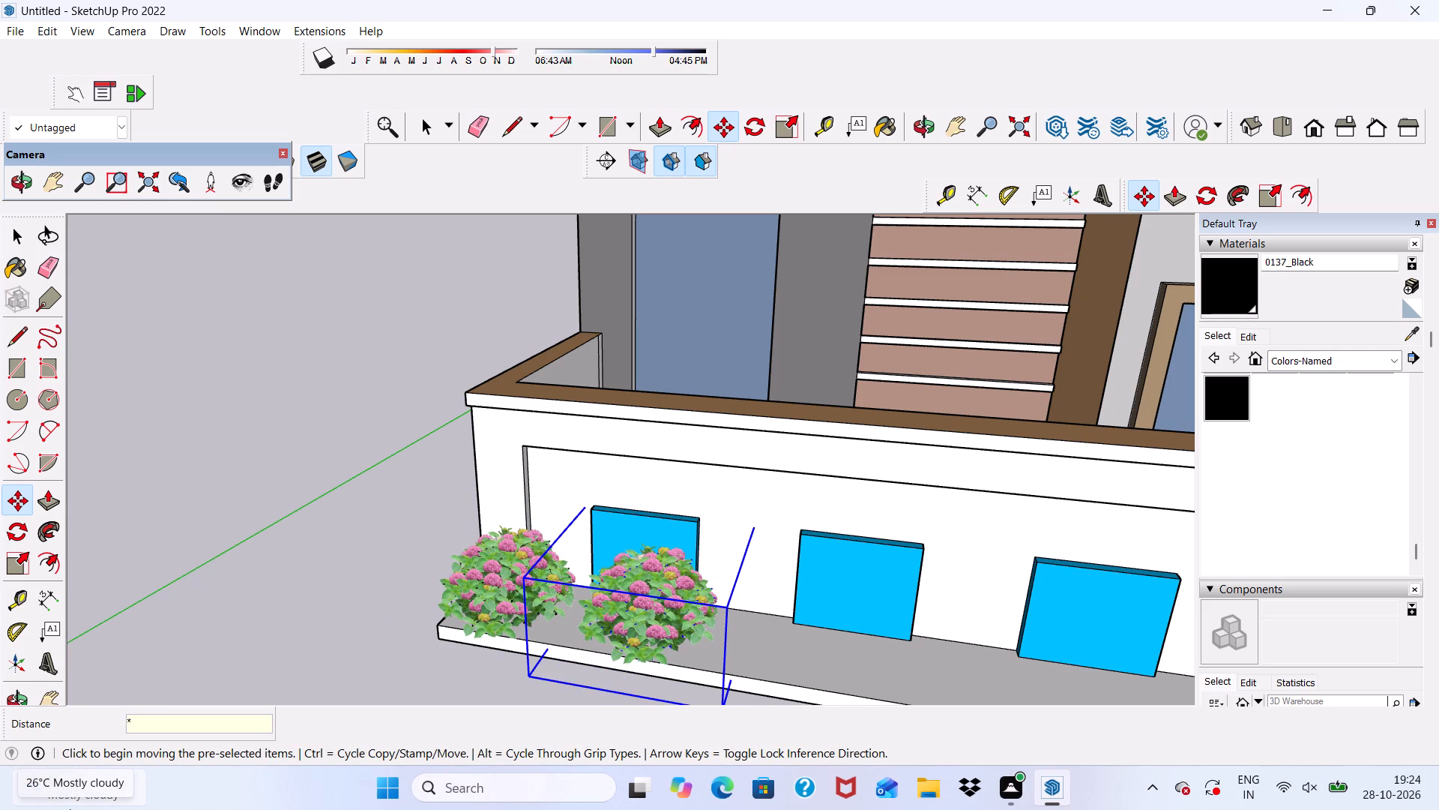
{"action": "key", "text": "5"}
{"action": "key", "text": "Return"}
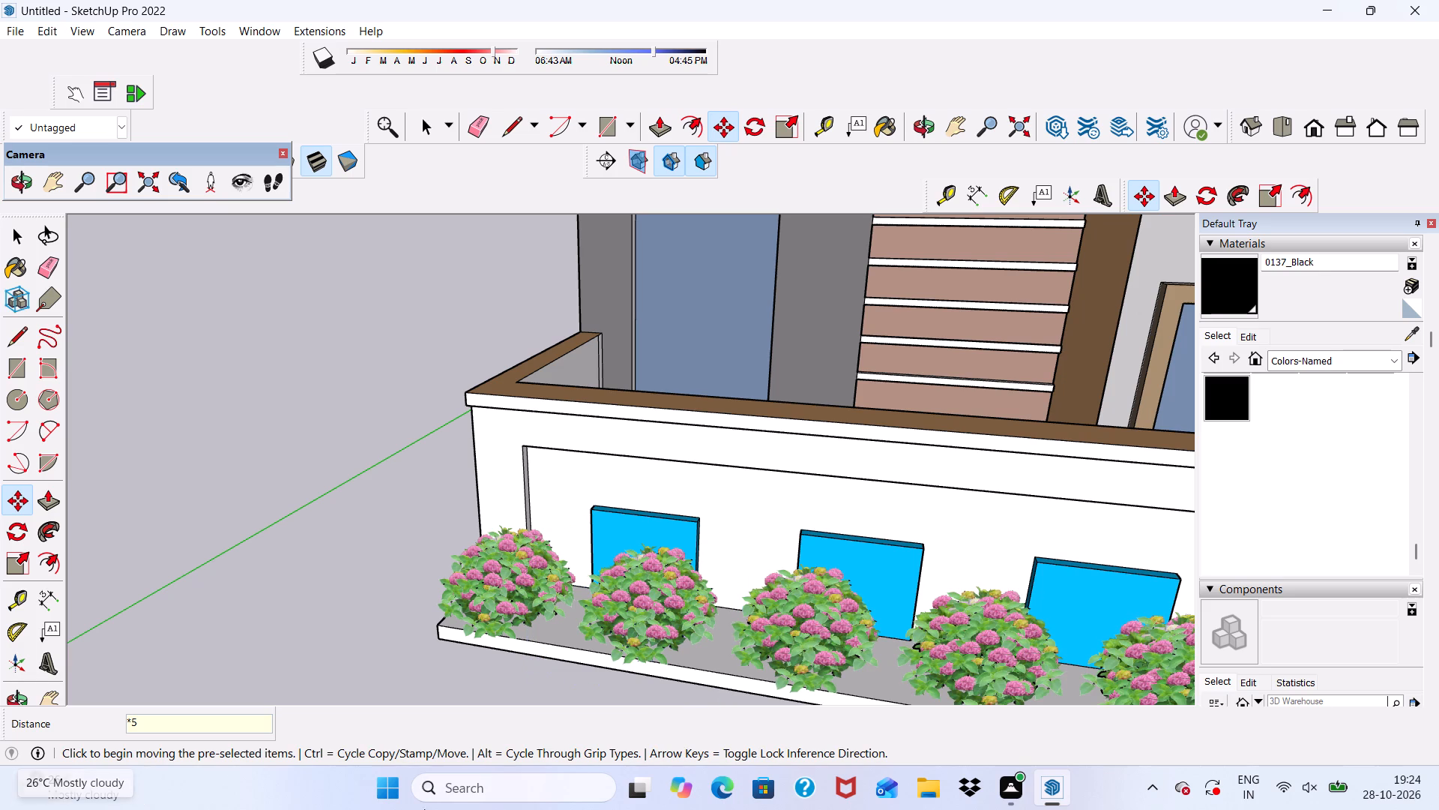
Examine the row of hydrangeas along the ledge from several angles, especially the end beside the gate pillar.
{"action": "scroll", "coordinate": [982, 712], "scroll_direction": "down", "scroll_amount": 3}
{"action": "scroll", "coordinate": [1029, 526], "scroll_direction": "down", "scroll_amount": 6}
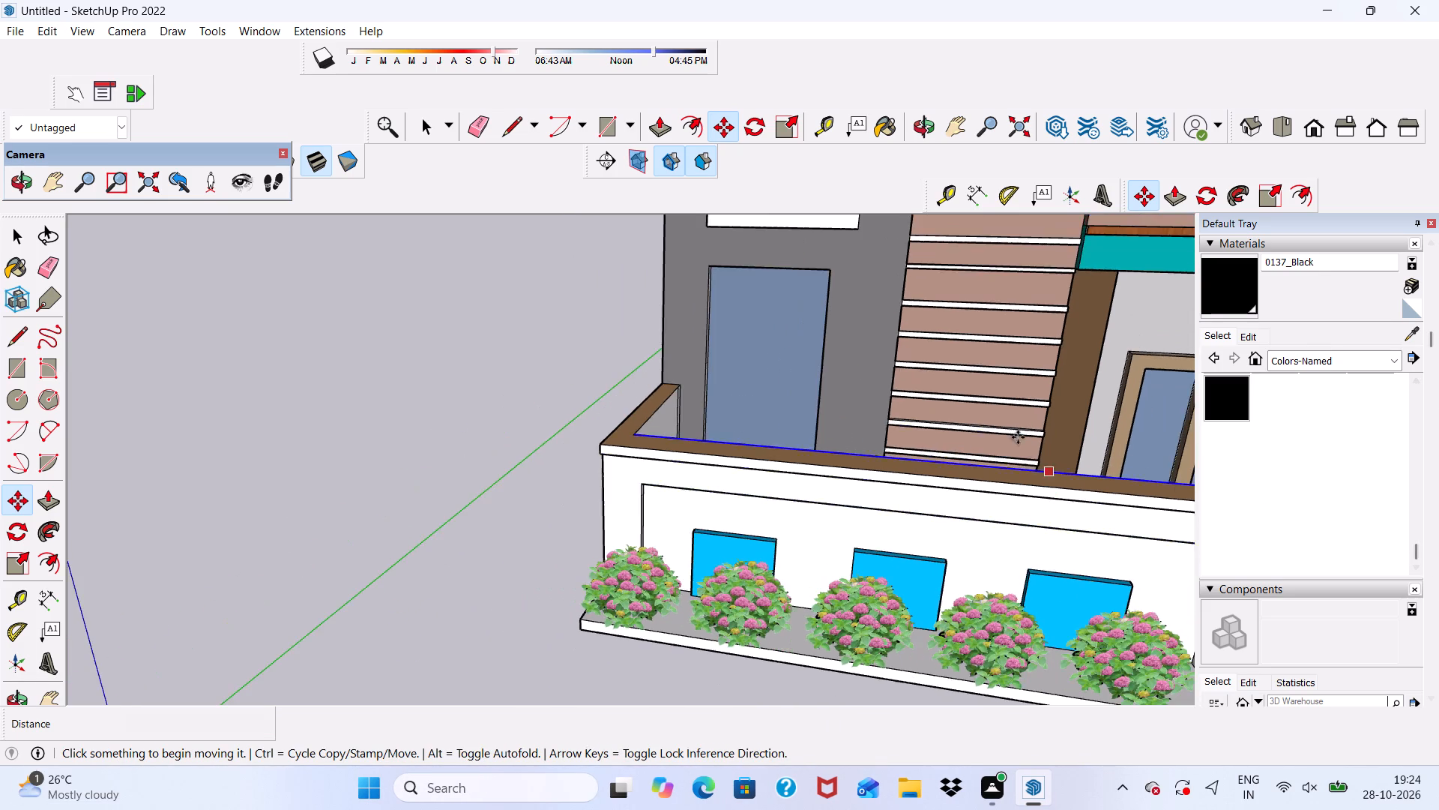
{"action": "scroll", "coordinate": [1018, 437], "scroll_direction": "down", "scroll_amount": 3}
{"action": "scroll", "coordinate": [1019, 541], "scroll_direction": "down", "scroll_amount": 3}
{"action": "scroll", "coordinate": [979, 592], "scroll_direction": "down", "scroll_amount": 1}
{"action": "scroll", "coordinate": [1080, 602], "scroll_direction": "up", "scroll_amount": 4}
{"action": "key", "text": "space"}
{"action": "scroll", "coordinate": [991, 590], "scroll_direction": "down", "scroll_amount": 2}
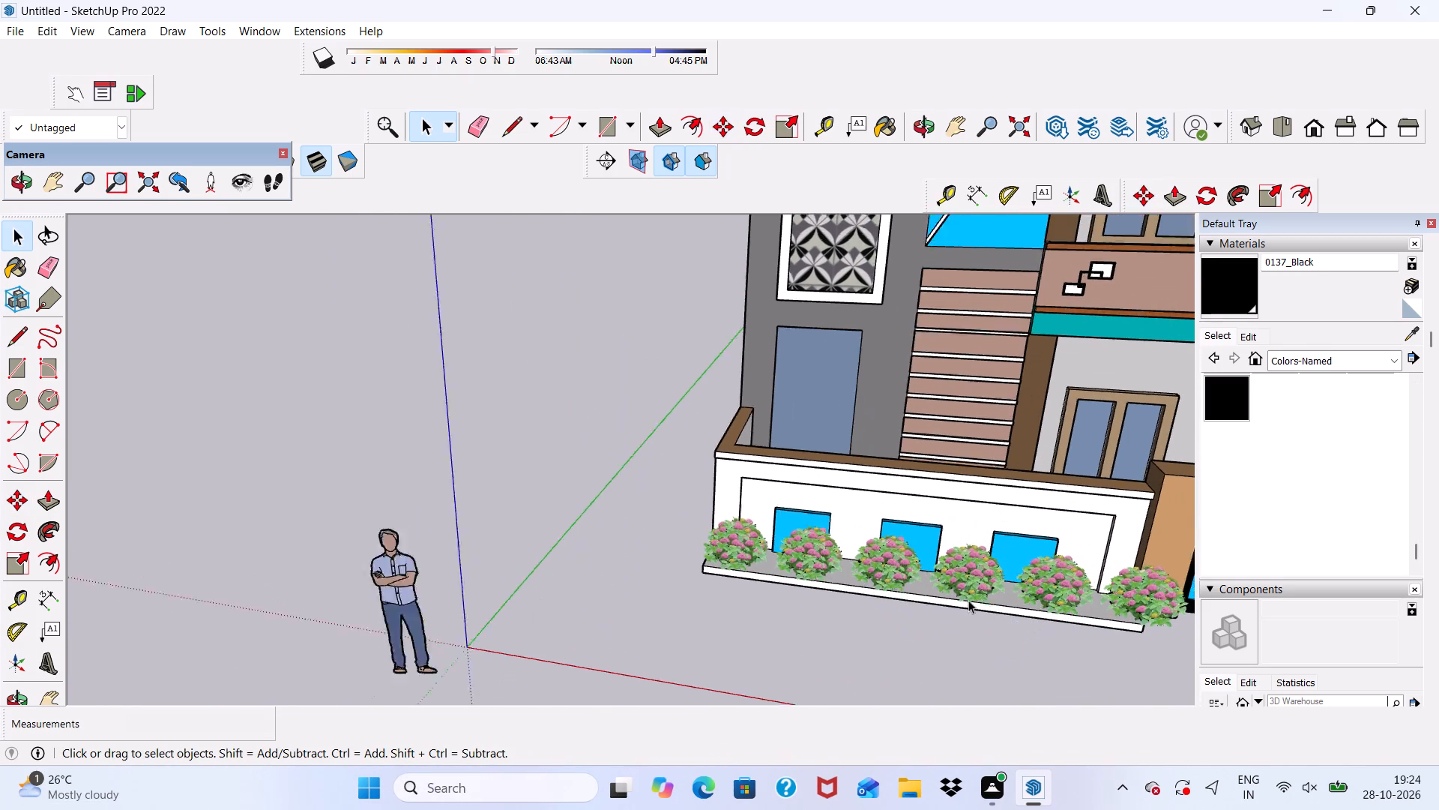
{"action": "scroll", "coordinate": [968, 600], "scroll_direction": "down", "scroll_amount": 1}
{"action": "scroll", "coordinate": [1067, 602], "scroll_direction": "up", "scroll_amount": 8}
{"action": "scroll", "coordinate": [1128, 608], "scroll_direction": "down", "scroll_amount": 2}
{"action": "middle_click_drag", "start_coordinate": [1136, 616], "coordinate": [859, 520]}
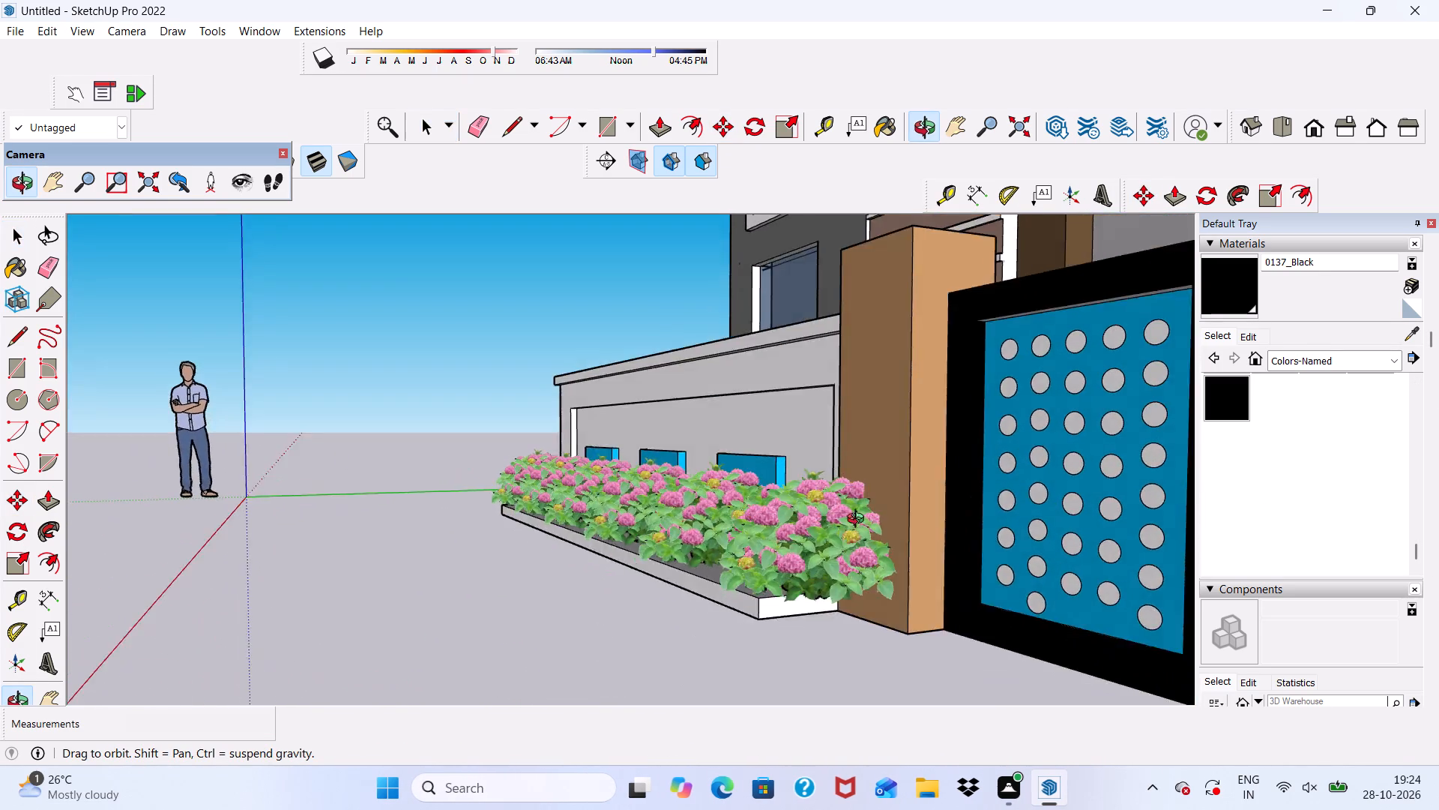
{"action": "middle_click_drag", "start_coordinate": [859, 520], "coordinate": [911, 528]}
{"action": "scroll", "coordinate": [935, 546], "scroll_direction": "up", "scroll_amount": 3}
{"action": "middle_click_drag", "start_coordinate": [893, 573], "coordinate": [1113, 612]}
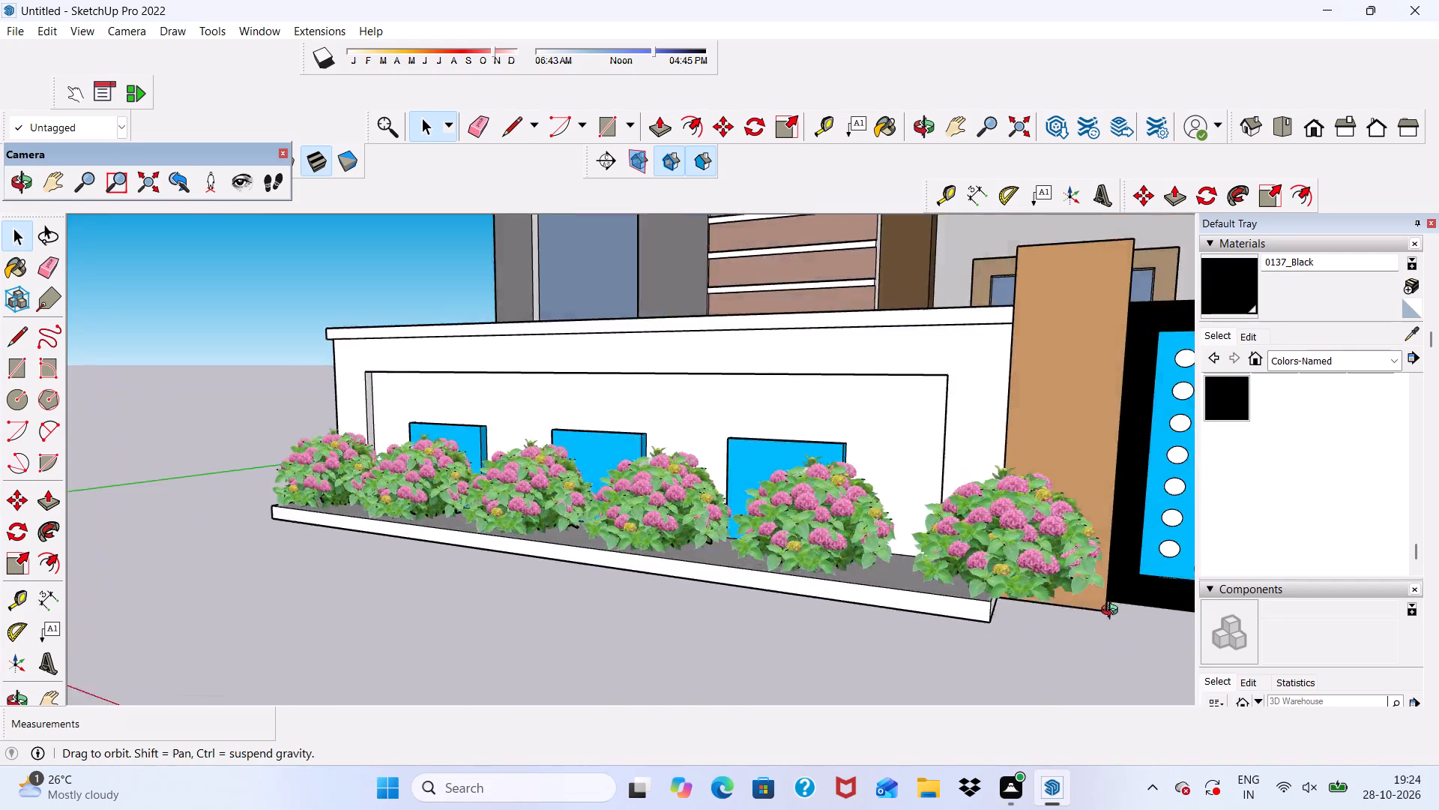
{"action": "middle_click_drag", "start_coordinate": [1113, 612], "coordinate": [1138, 617]}
{"action": "scroll", "coordinate": [1134, 573], "scroll_direction": "up", "scroll_amount": 1}
{"action": "scroll", "coordinate": [792, 562], "scroll_direction": "down", "scroll_amount": 3}
{"action": "middle_click_drag", "start_coordinate": [800, 627], "coordinate": [932, 626]}
{"action": "scroll", "coordinate": [916, 608], "scroll_direction": "up", "scroll_amount": 1}
{"action": "scroll", "coordinate": [908, 529], "scroll_direction": "down", "scroll_amount": 8}
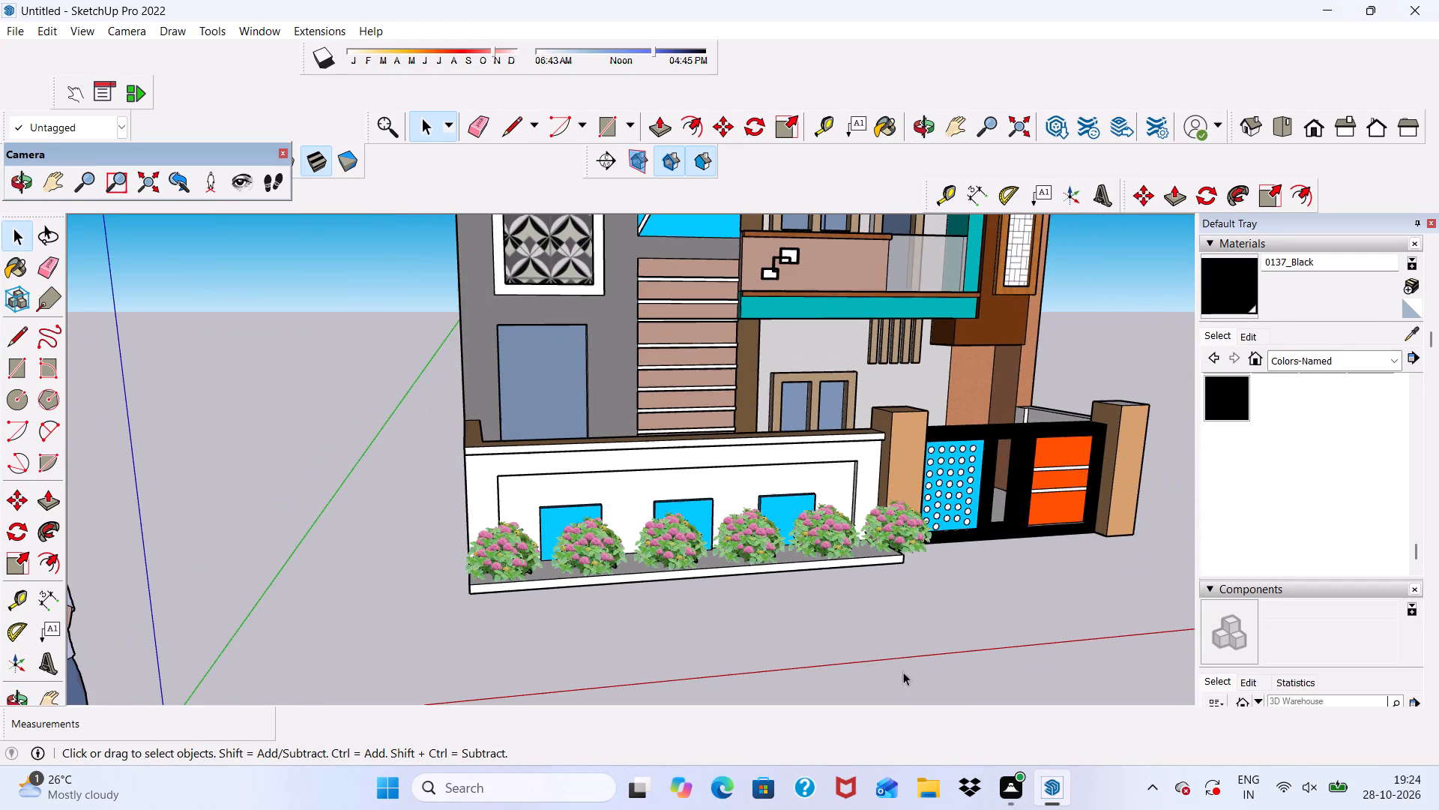
Move the hydrangea nearest the gate pillar back along the ledge toward the neighbouring plant.
{"action": "left_click", "coordinate": [951, 643]}
{"action": "scroll", "coordinate": [839, 622], "scroll_direction": "down", "scroll_amount": 5}
{"action": "middle_click_drag", "start_coordinate": [929, 613], "coordinate": [739, 529]}
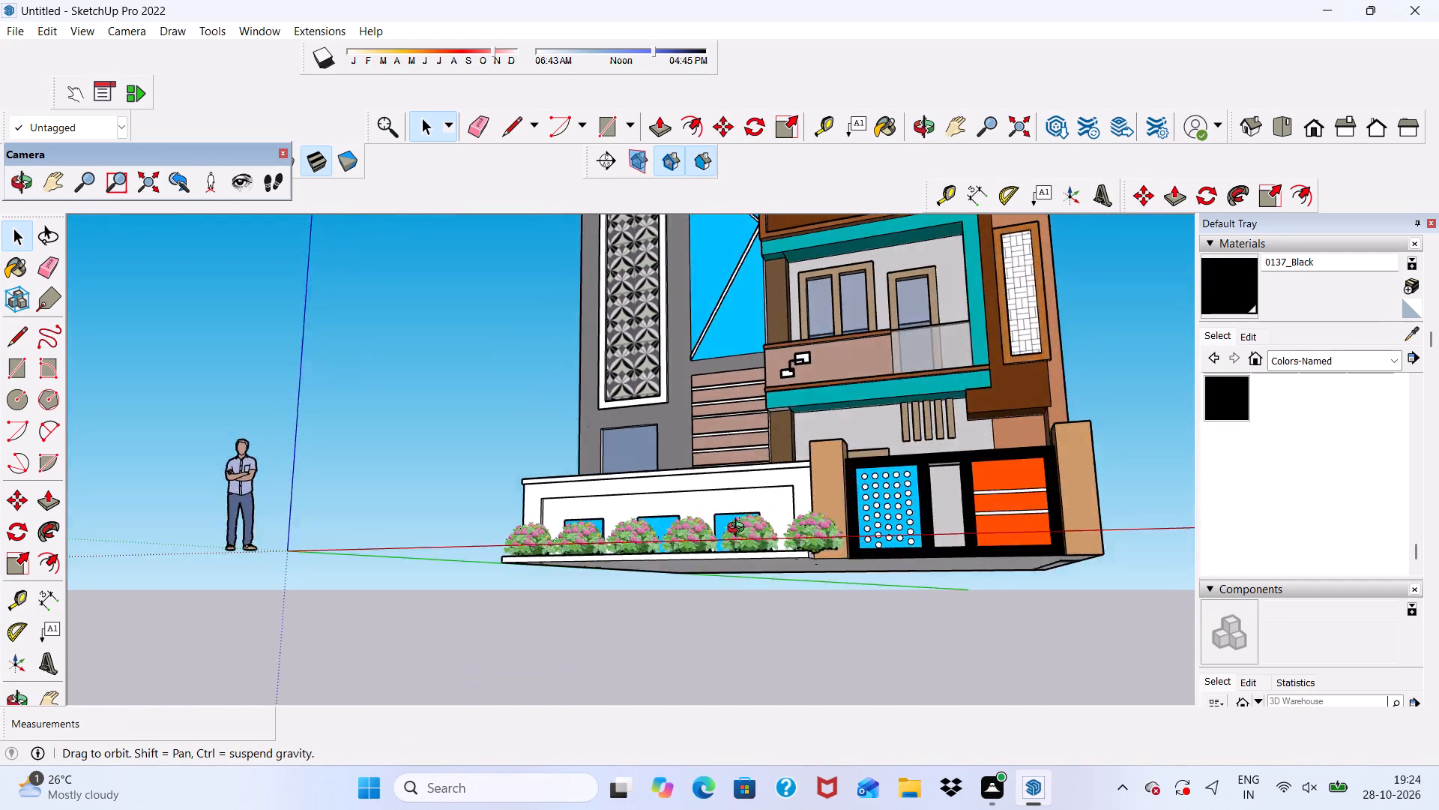
{"action": "middle_click_drag", "start_coordinate": [739, 529], "coordinate": [755, 544]}
{"action": "scroll", "coordinate": [785, 530], "scroll_direction": "down", "scroll_amount": 5}
{"action": "scroll", "coordinate": [815, 598], "scroll_direction": "up", "scroll_amount": 13}
{"action": "left_click", "coordinate": [808, 569]}
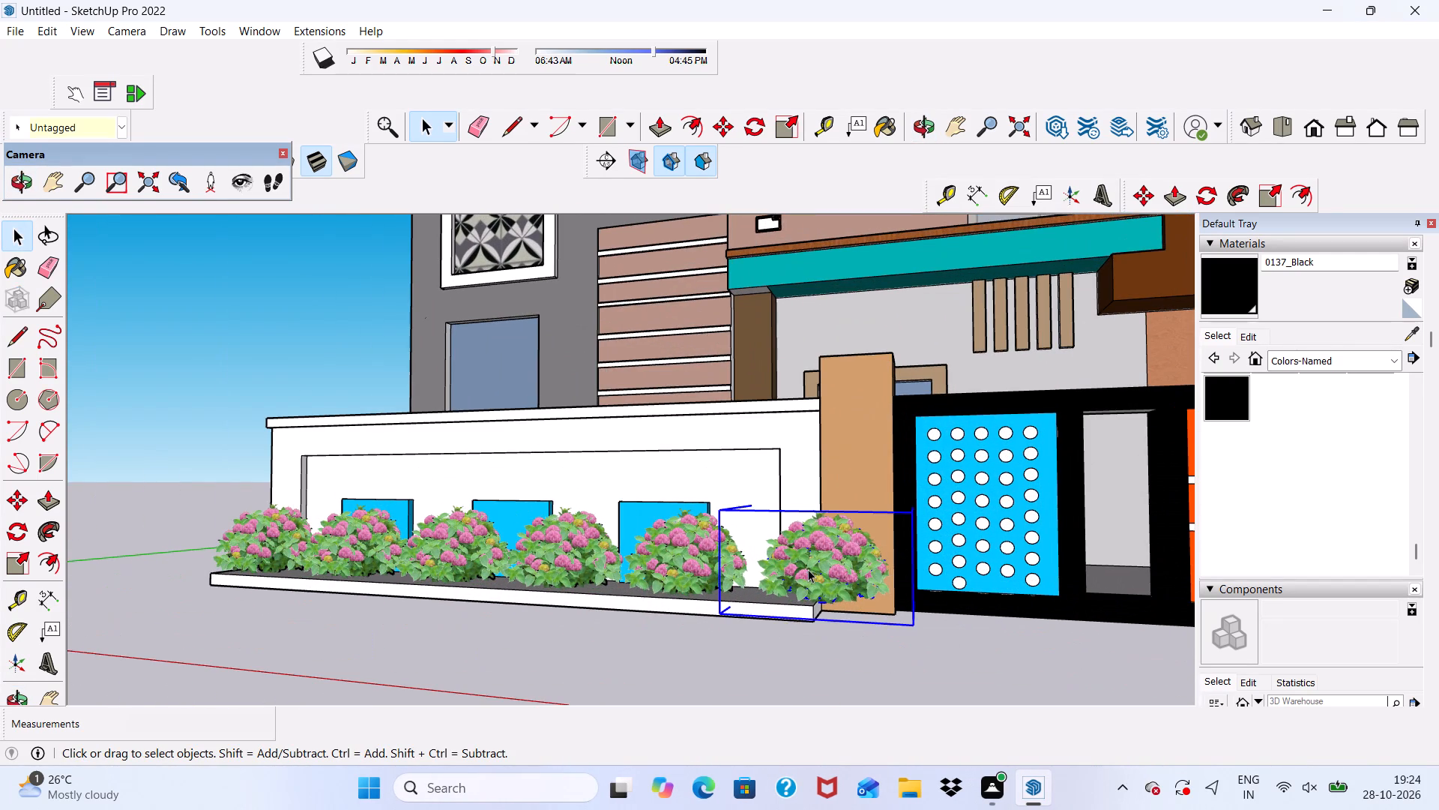
{"action": "scroll", "coordinate": [668, 649], "scroll_direction": "up", "scroll_amount": 2}
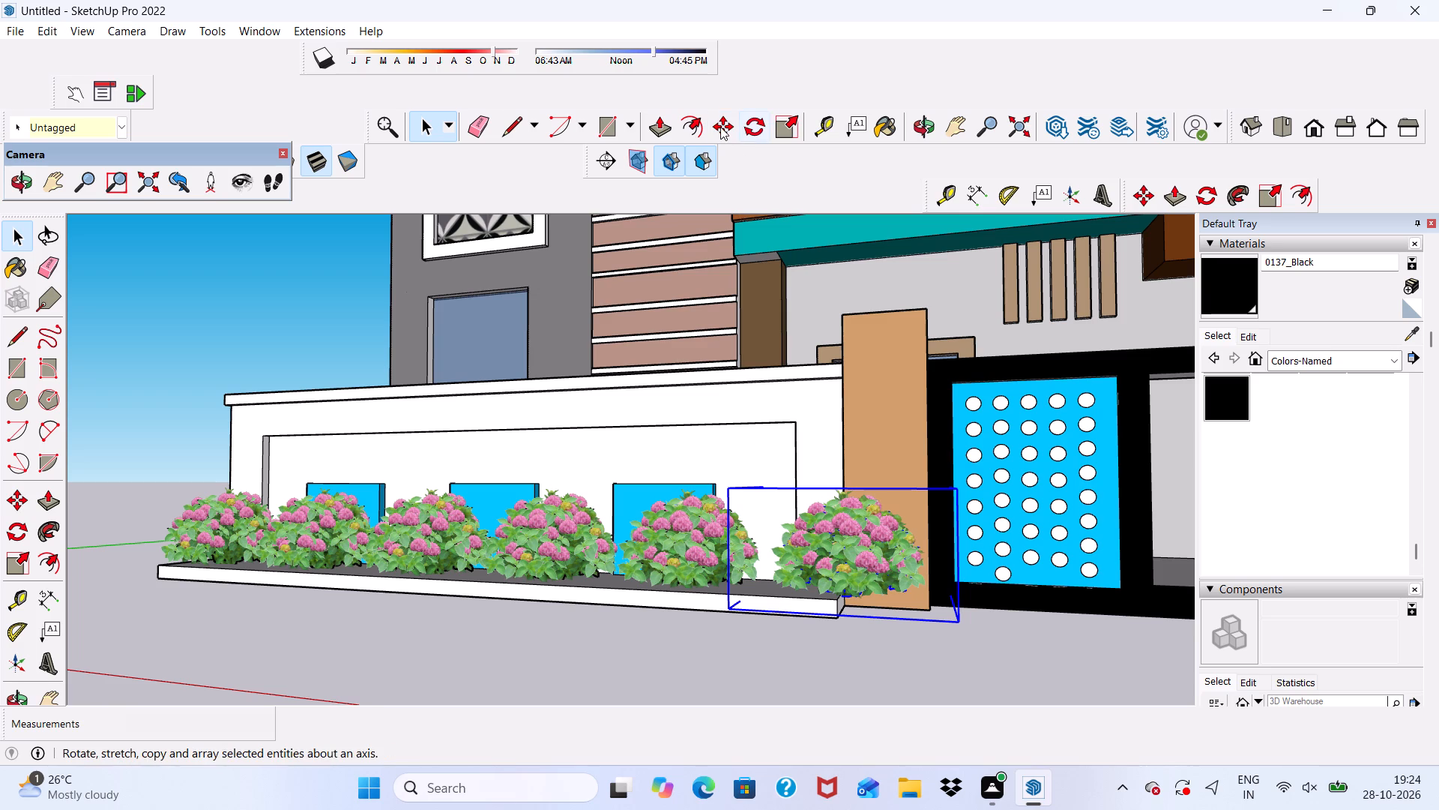
{"action": "left_click", "coordinate": [720, 127]}
{"action": "left_click", "coordinate": [728, 609]}
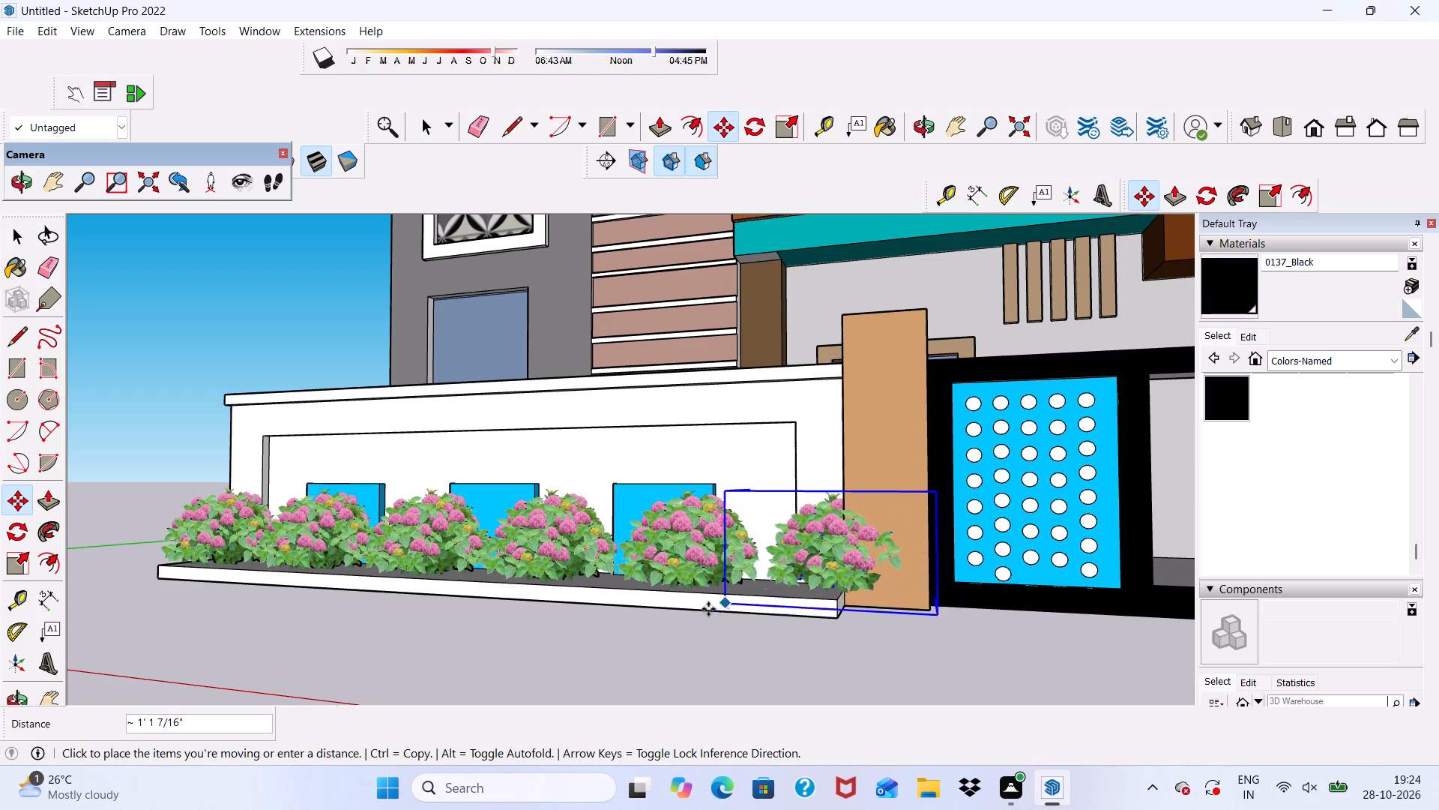
{"action": "left_click", "coordinate": [699, 609]}
{"action": "scroll", "coordinate": [759, 607], "scroll_direction": "down", "scroll_amount": 2}
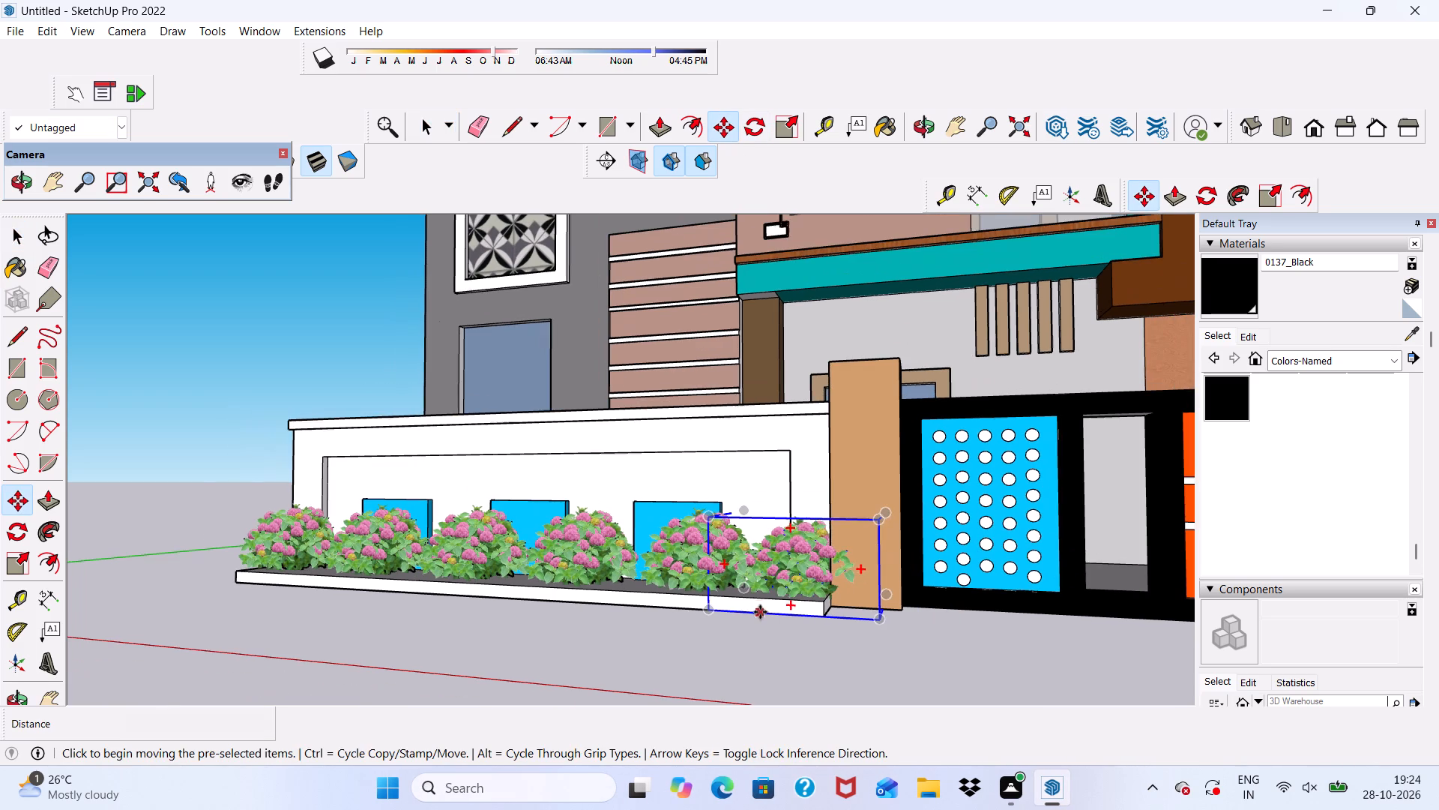
{"action": "key", "text": "space"}
{"action": "scroll", "coordinate": [755, 598], "scroll_direction": "down", "scroll_amount": 1}
{"action": "scroll", "coordinate": [739, 574], "scroll_direction": "up", "scroll_amount": 3}
{"action": "scroll", "coordinate": [711, 526], "scroll_direction": "down", "scroll_amount": 3}
{"action": "middle_click_drag", "start_coordinate": [709, 532], "coordinate": [851, 613]}
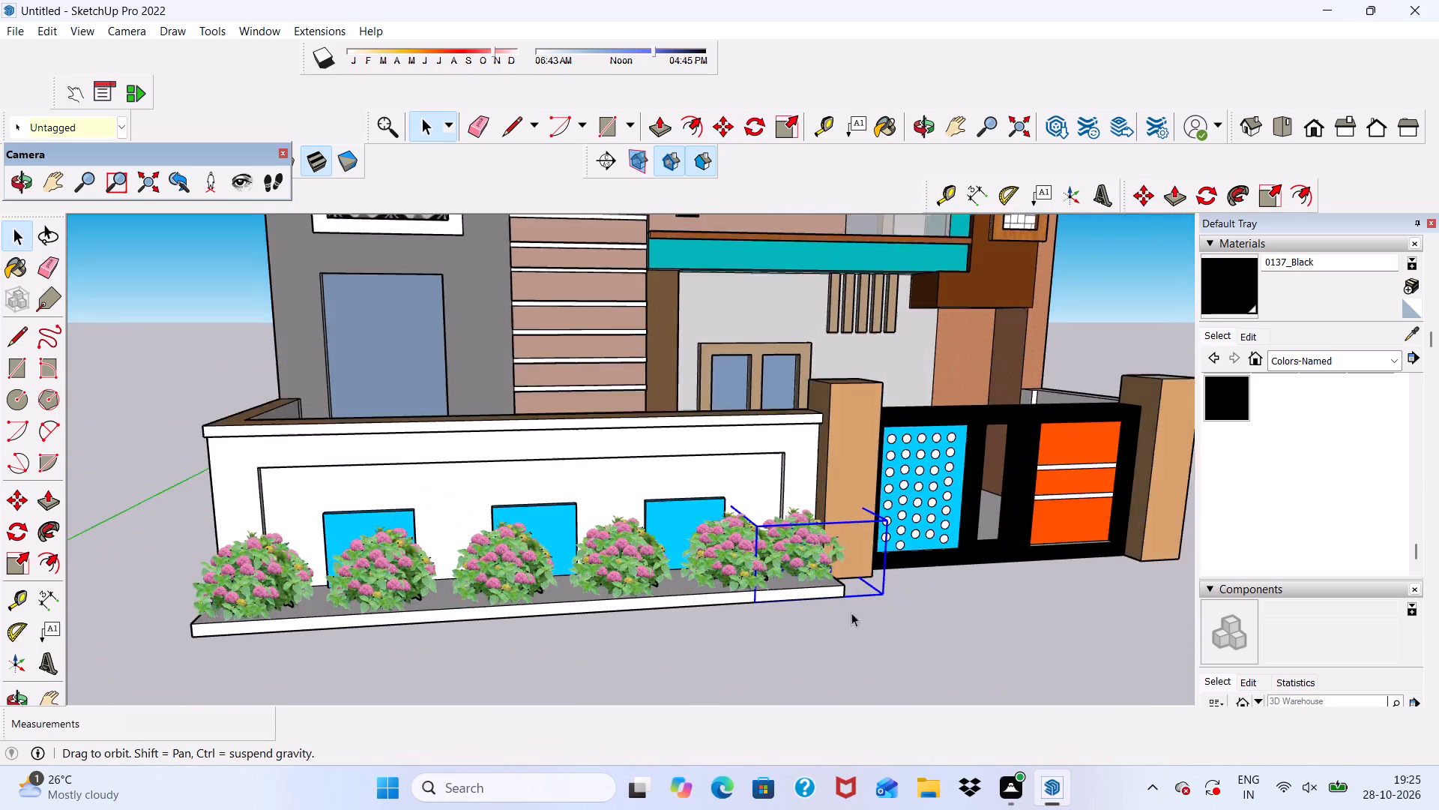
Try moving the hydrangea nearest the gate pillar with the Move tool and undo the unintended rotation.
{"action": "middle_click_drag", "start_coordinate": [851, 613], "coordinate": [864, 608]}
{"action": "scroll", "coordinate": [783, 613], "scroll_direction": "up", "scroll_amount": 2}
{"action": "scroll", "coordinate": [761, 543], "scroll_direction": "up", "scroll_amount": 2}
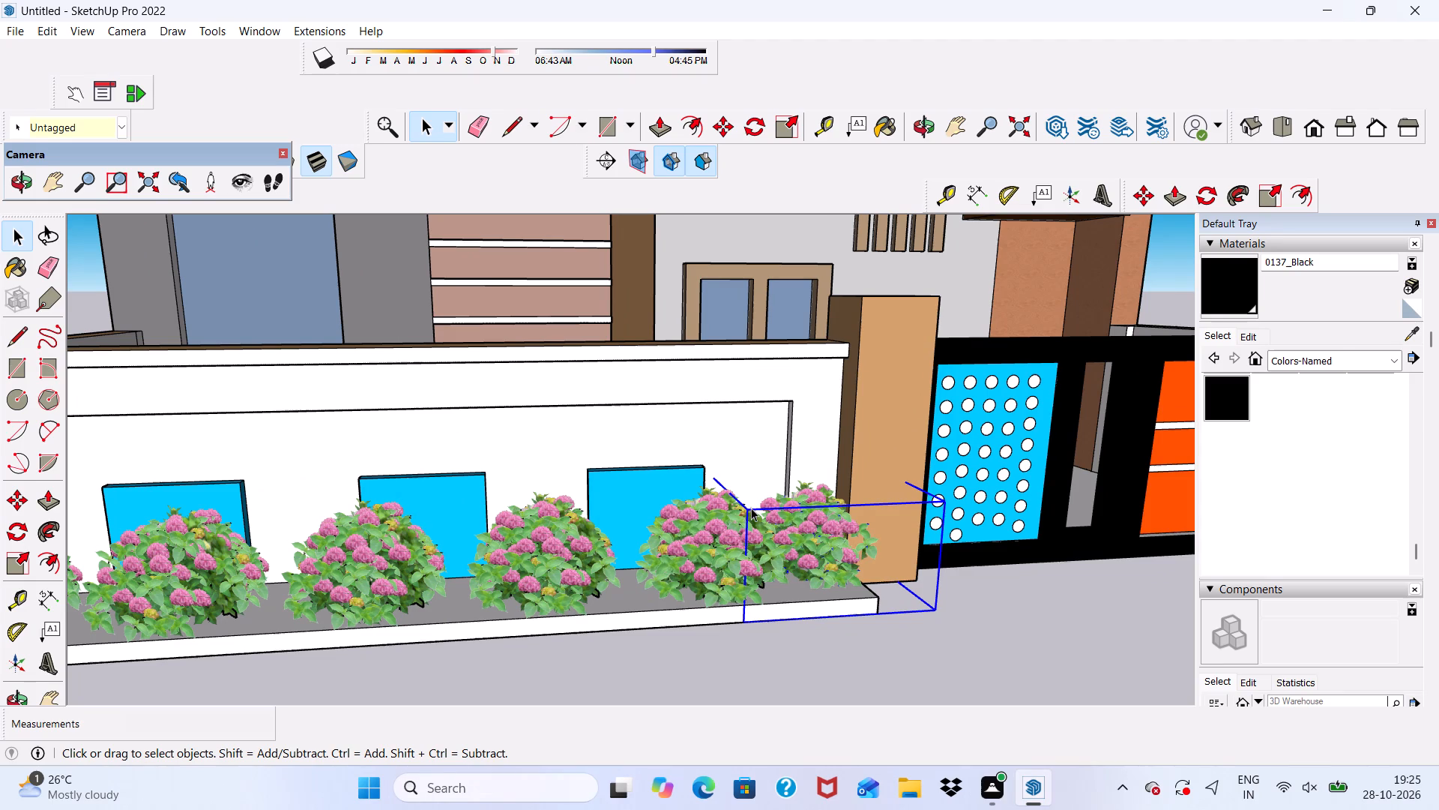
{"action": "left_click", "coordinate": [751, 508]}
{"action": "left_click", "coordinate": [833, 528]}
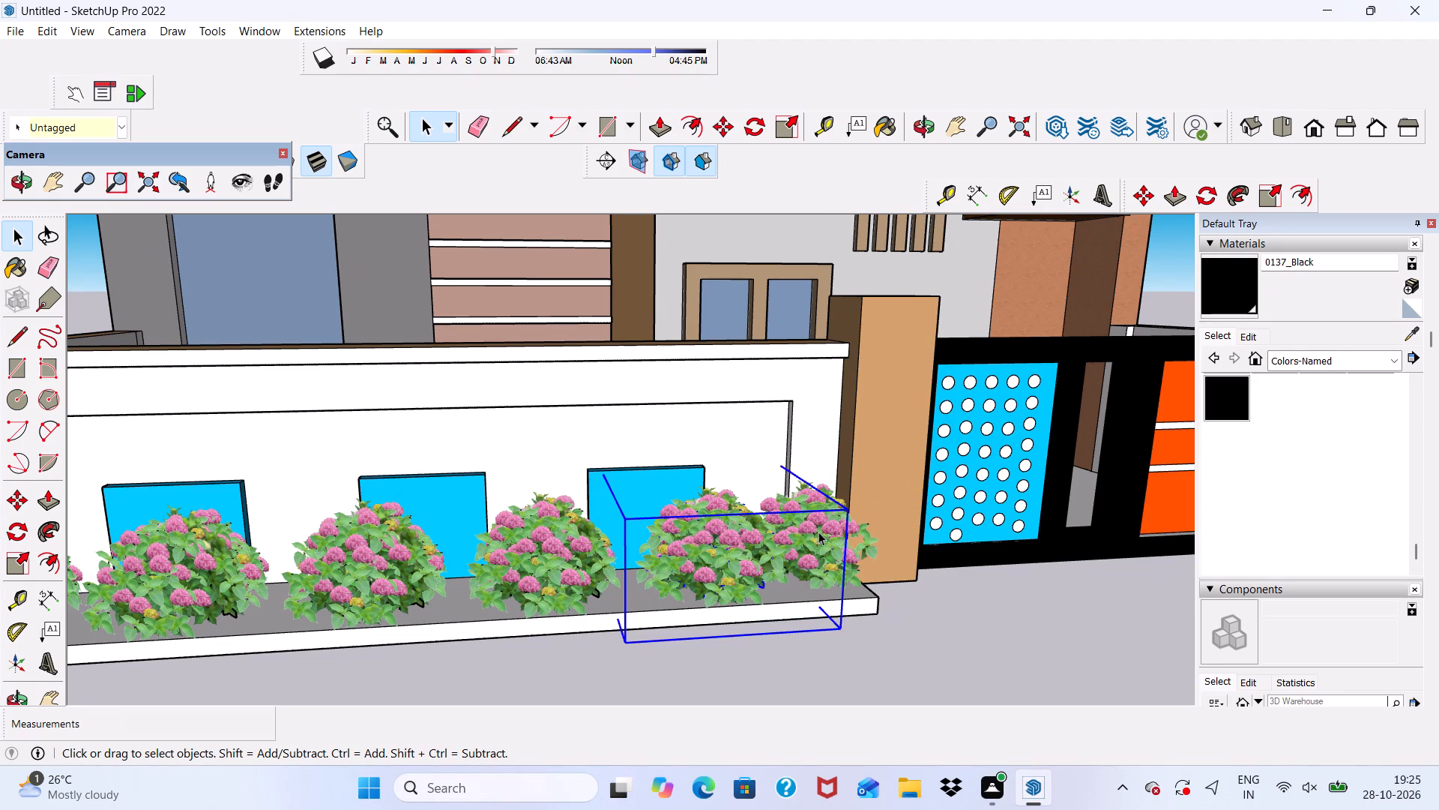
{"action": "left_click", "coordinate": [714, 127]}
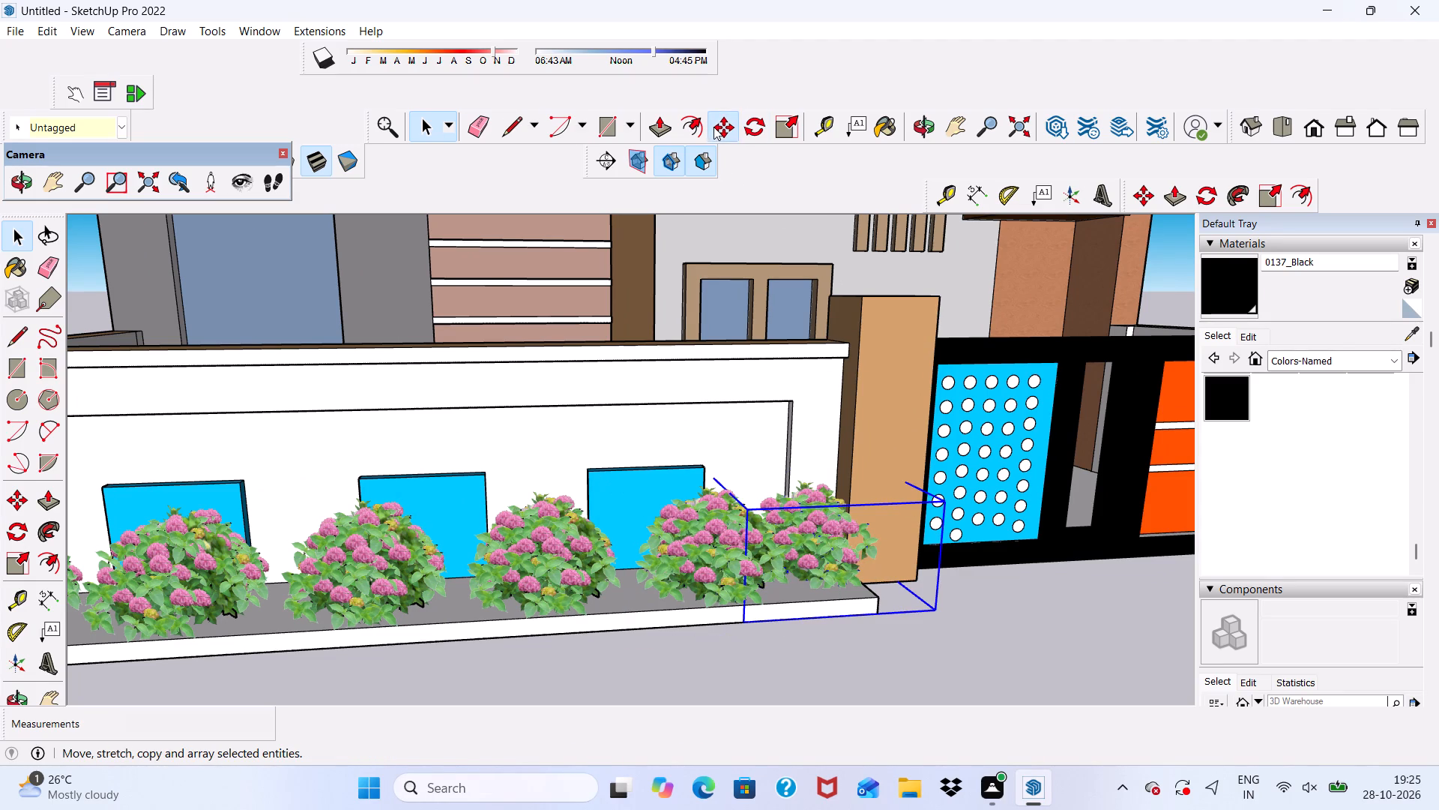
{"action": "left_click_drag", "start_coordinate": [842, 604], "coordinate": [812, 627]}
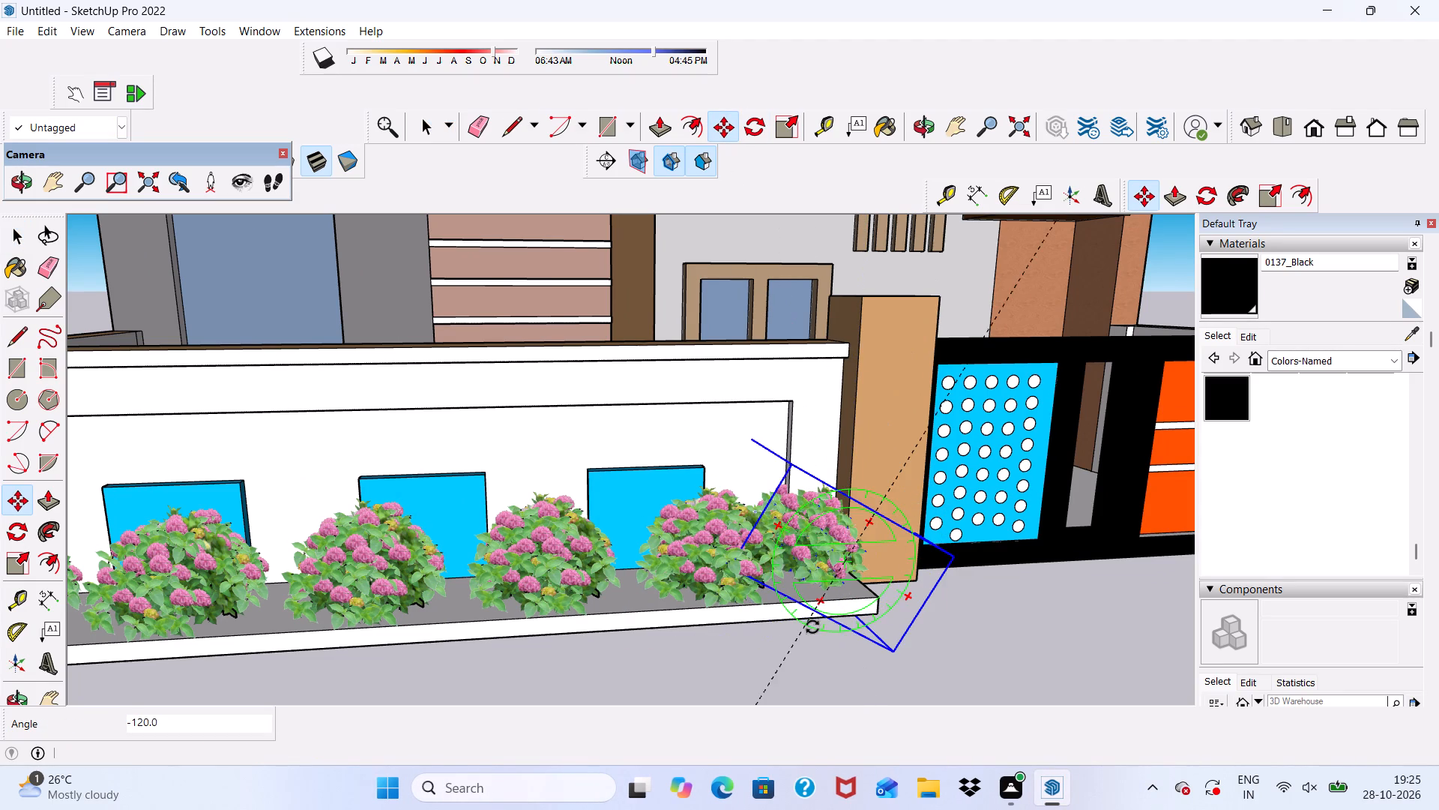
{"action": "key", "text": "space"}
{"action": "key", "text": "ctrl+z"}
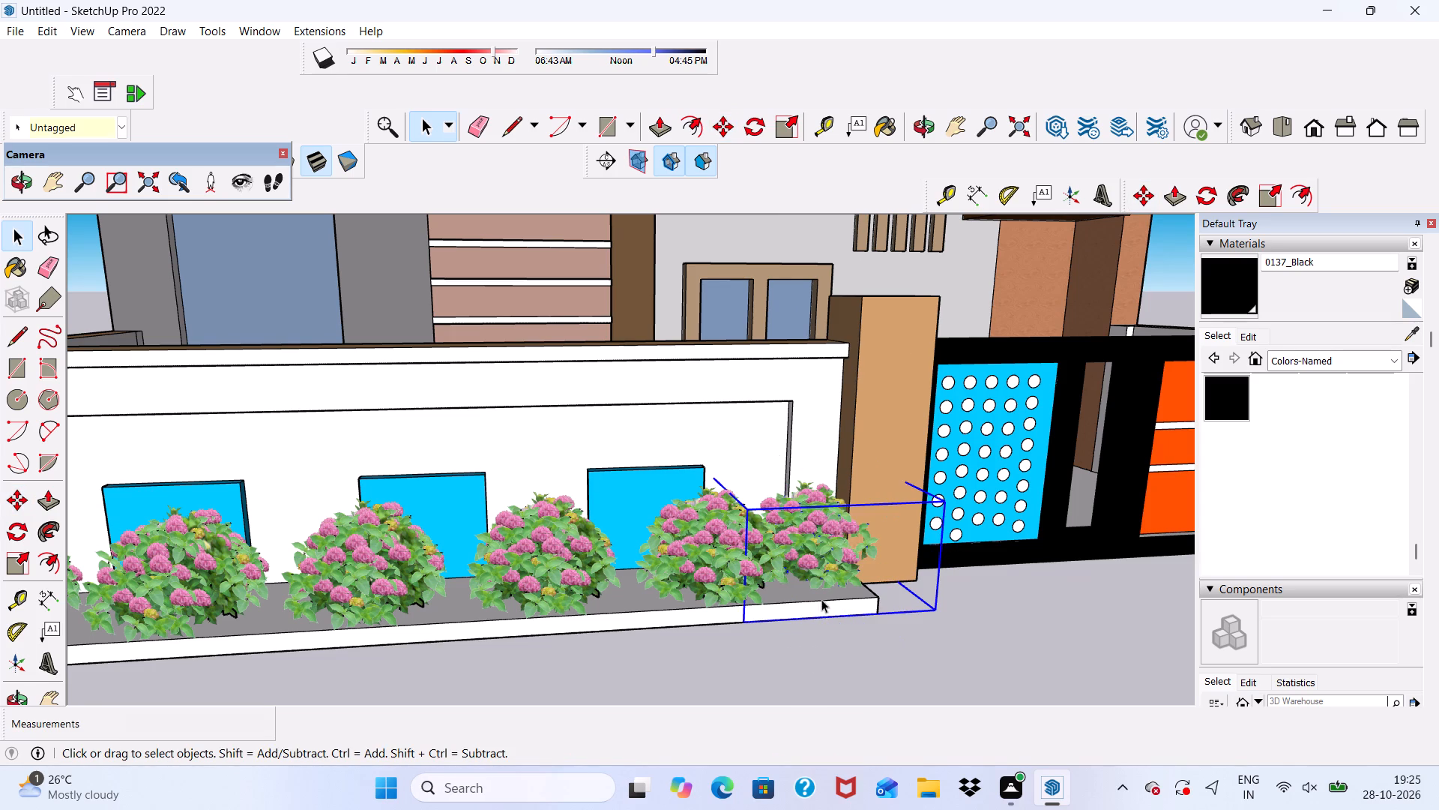
Move the hydrangea nearest the gate pillar about 1' outward toward the ledge's front edge.
{"action": "left_click", "coordinate": [734, 125]}
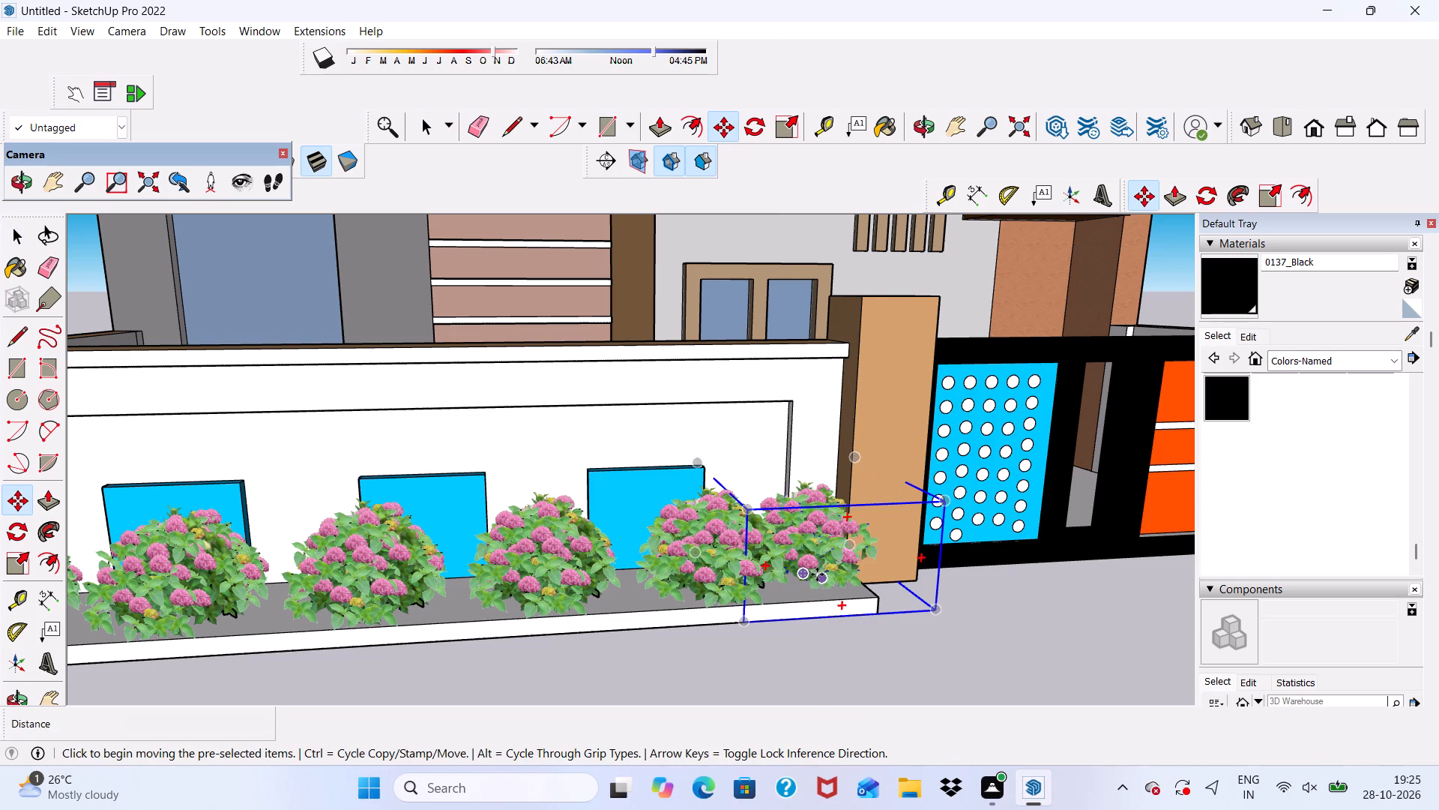
{"action": "left_click_drag", "start_coordinate": [803, 571], "coordinate": [808, 586]}
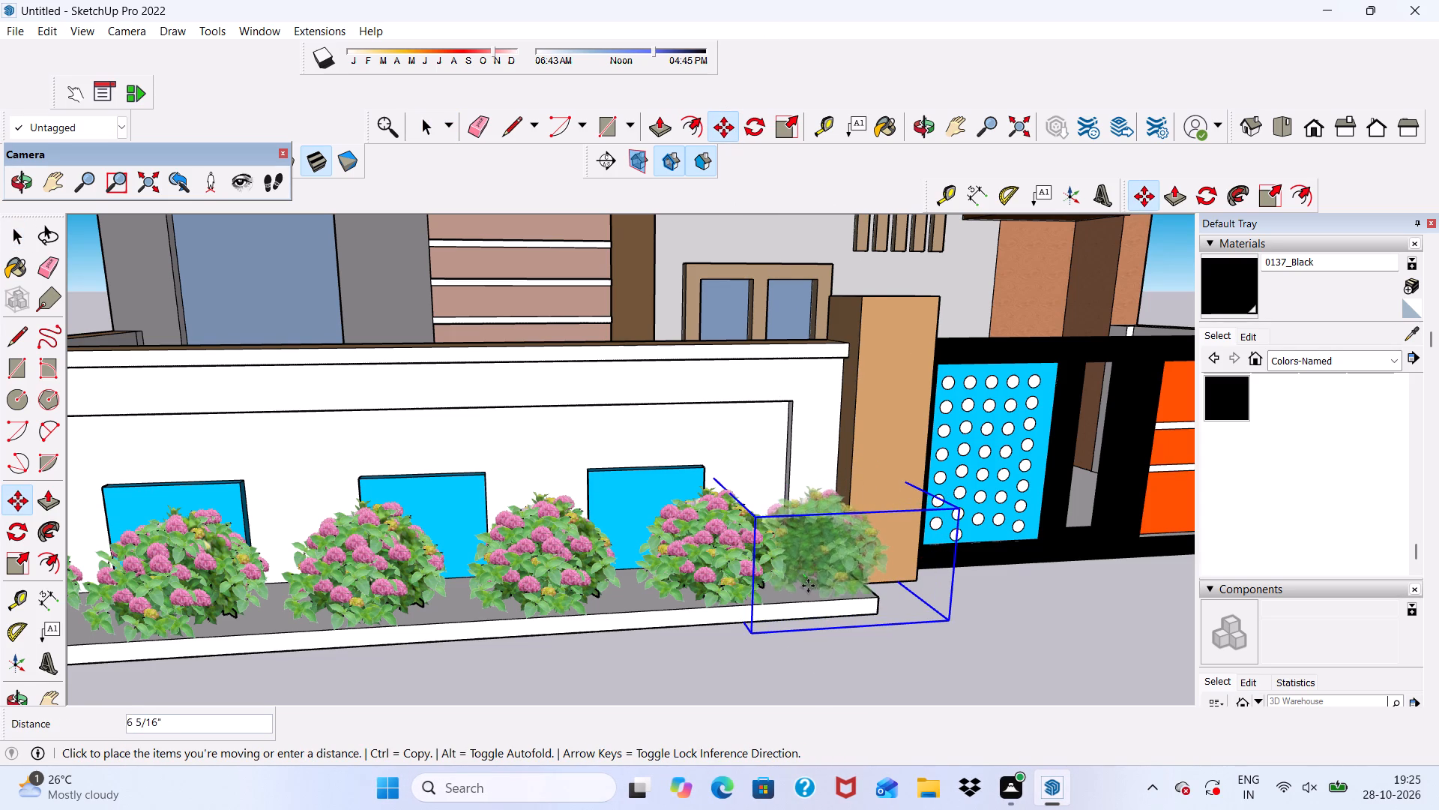
{"action": "left_click_drag", "start_coordinate": [808, 586], "coordinate": [817, 593]}
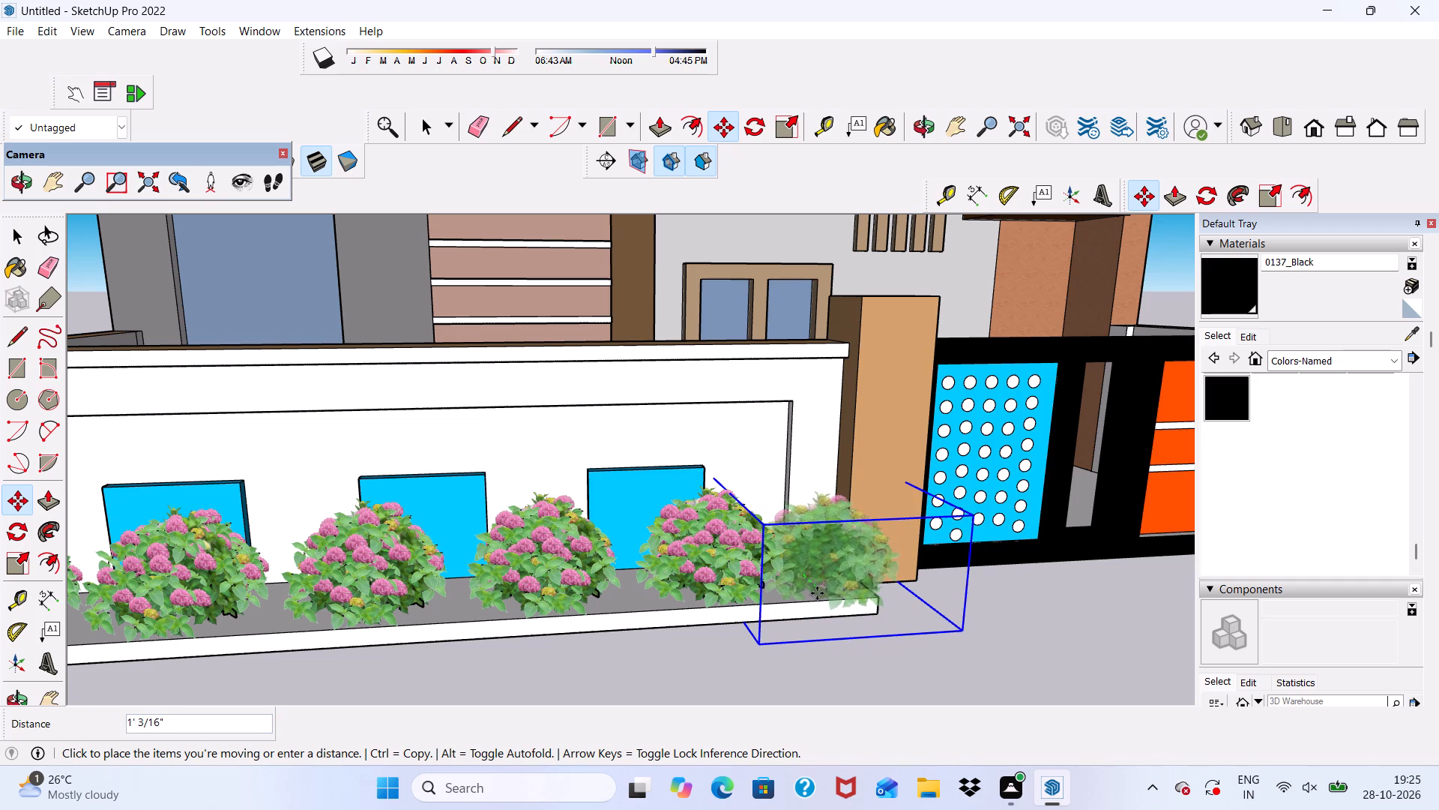
{"action": "left_click_drag", "start_coordinate": [817, 593], "coordinate": [817, 594]}
{"action": "key", "text": "space"}
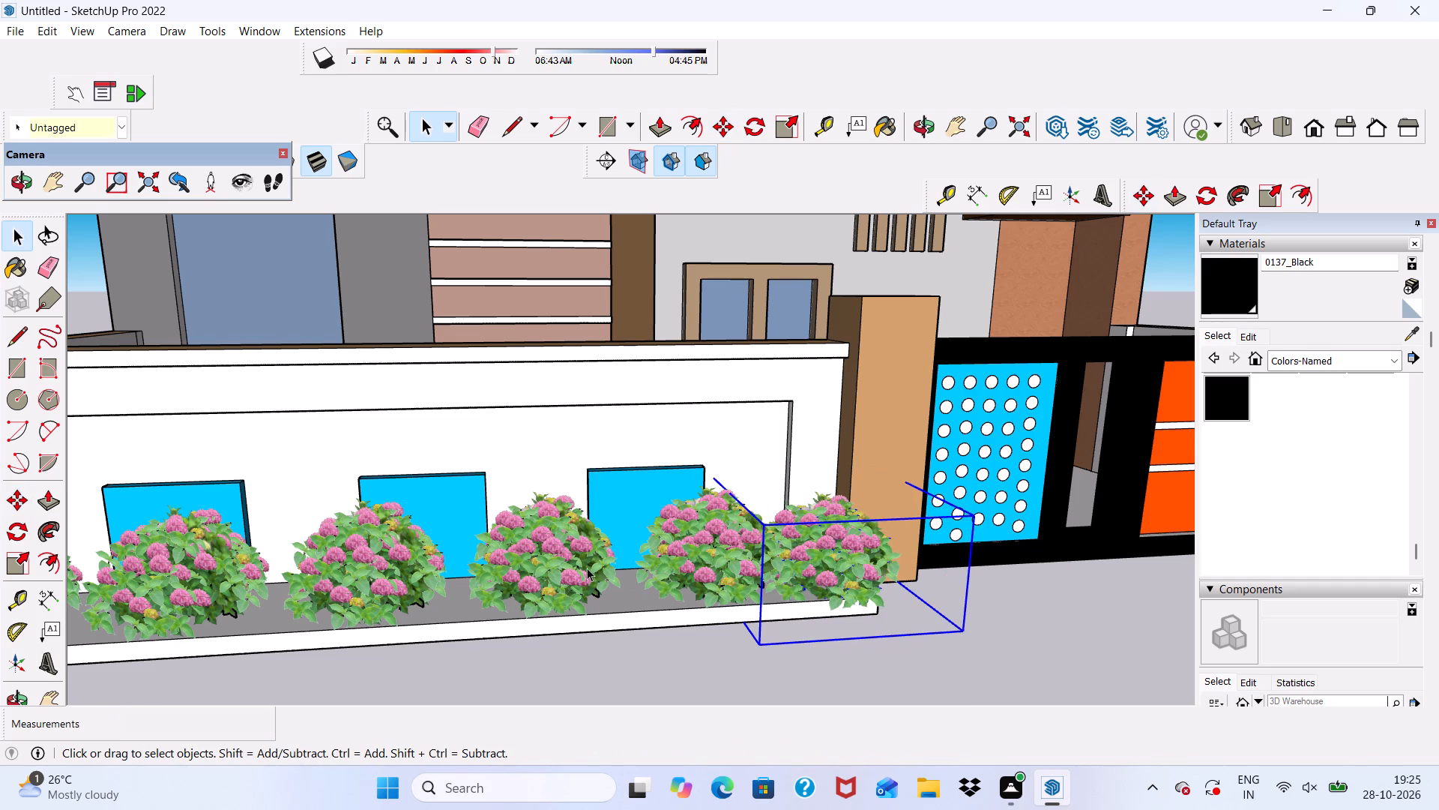
Move the third hydrangea from the gate pillar along the ledge toward its neighbour on the gate side.
{"action": "left_click", "coordinate": [587, 568]}
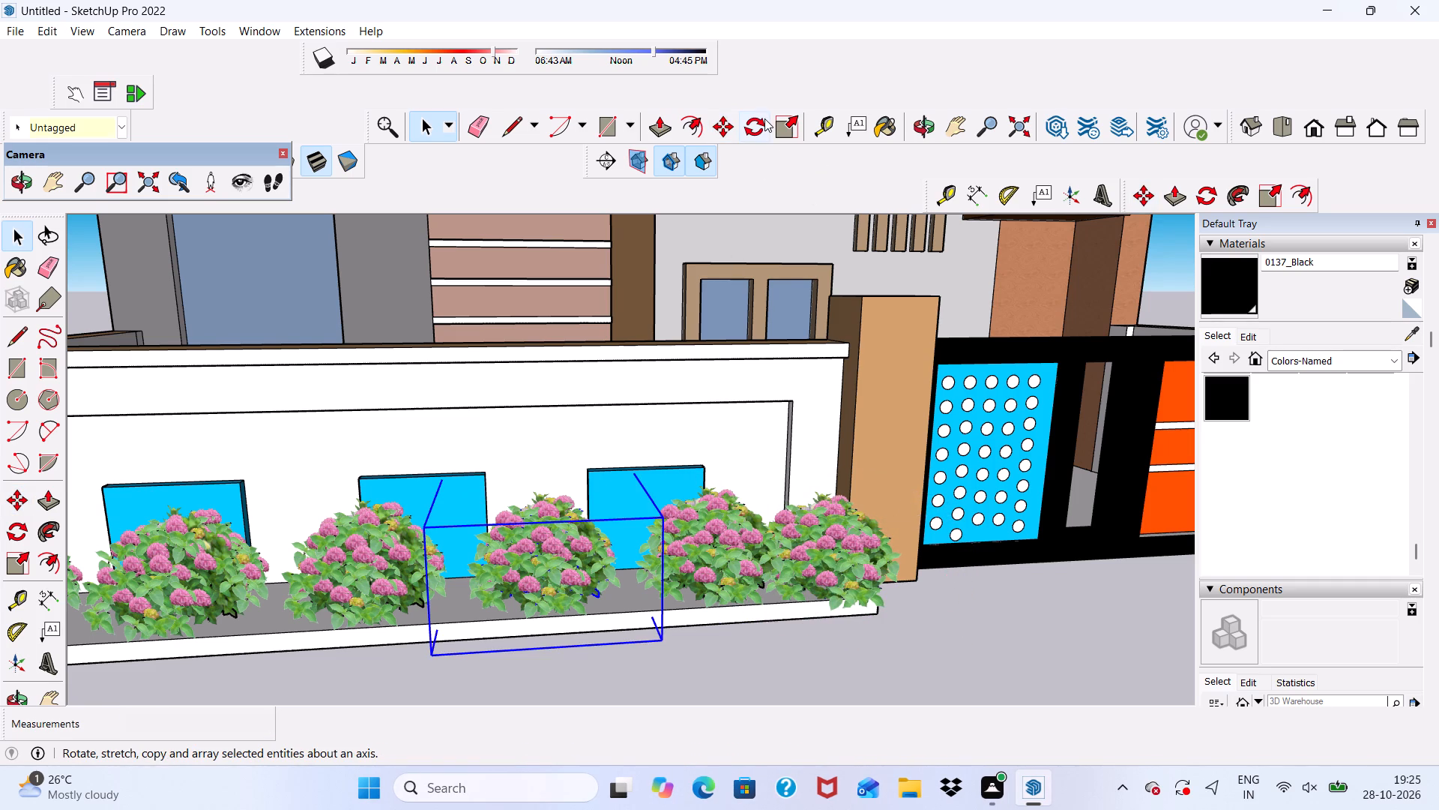
{"action": "left_click", "coordinate": [722, 121]}
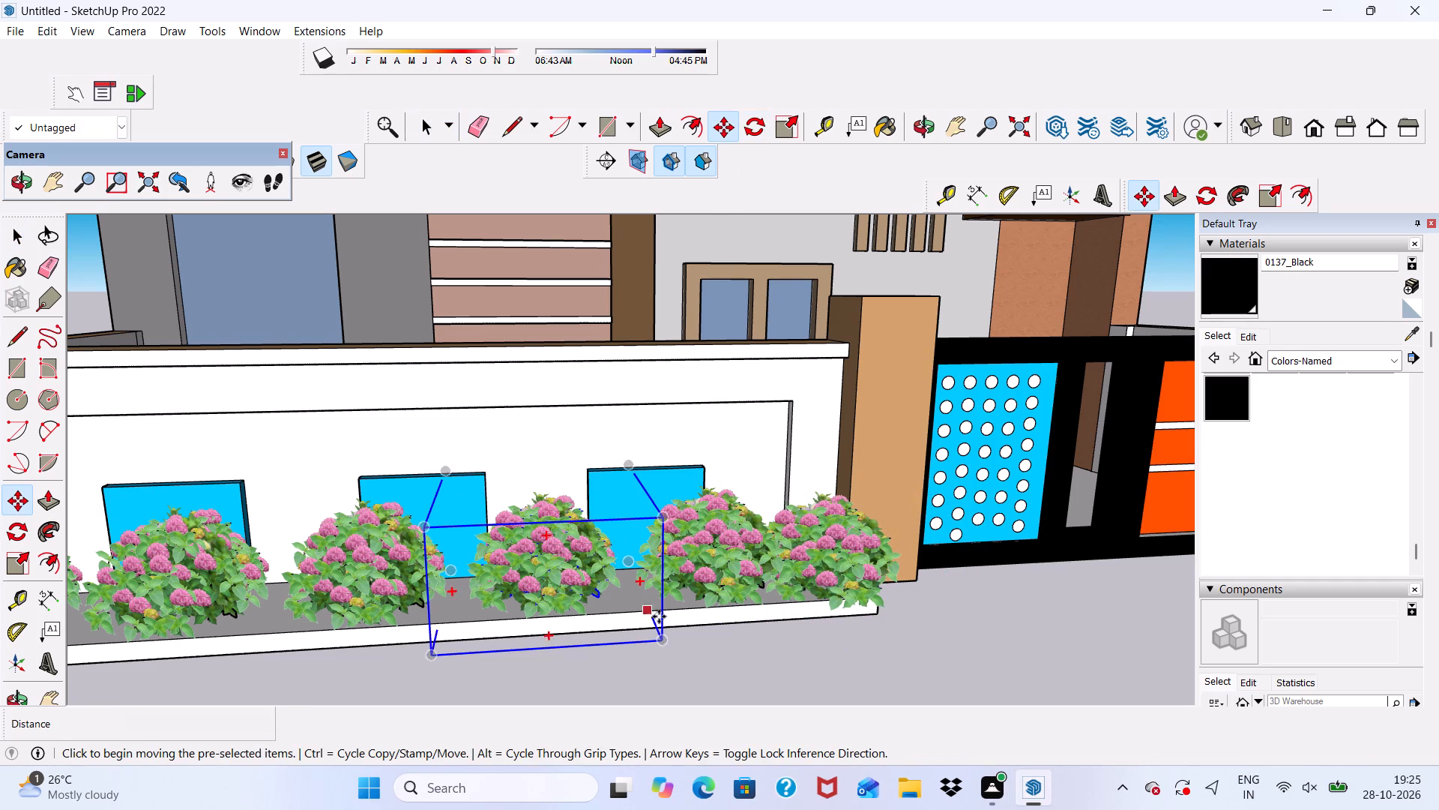
{"action": "left_click_drag", "start_coordinate": [662, 639], "coordinate": [702, 635]}
{"action": "scroll", "coordinate": [662, 597], "scroll_direction": "down", "scroll_amount": 3}
{"action": "key", "text": "space"}
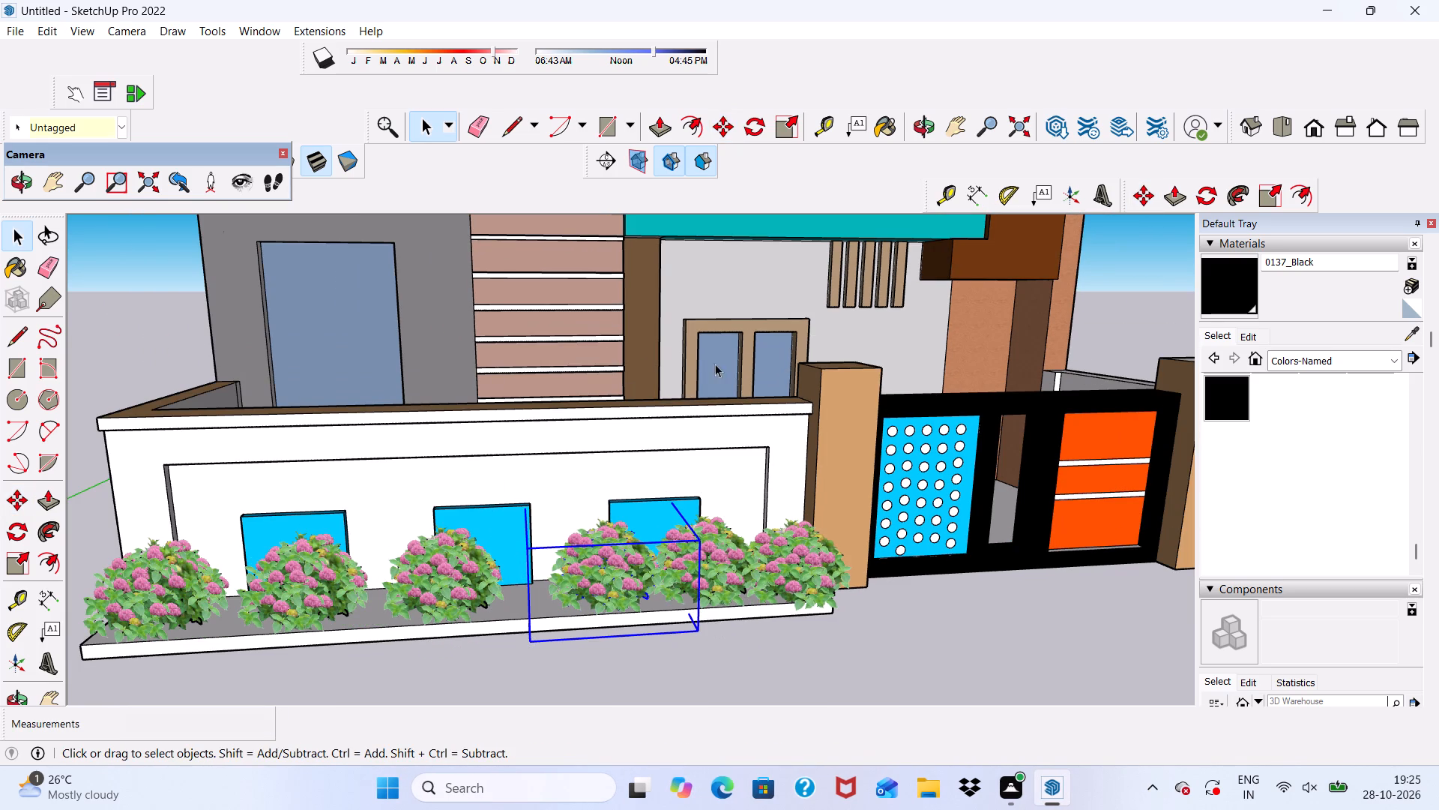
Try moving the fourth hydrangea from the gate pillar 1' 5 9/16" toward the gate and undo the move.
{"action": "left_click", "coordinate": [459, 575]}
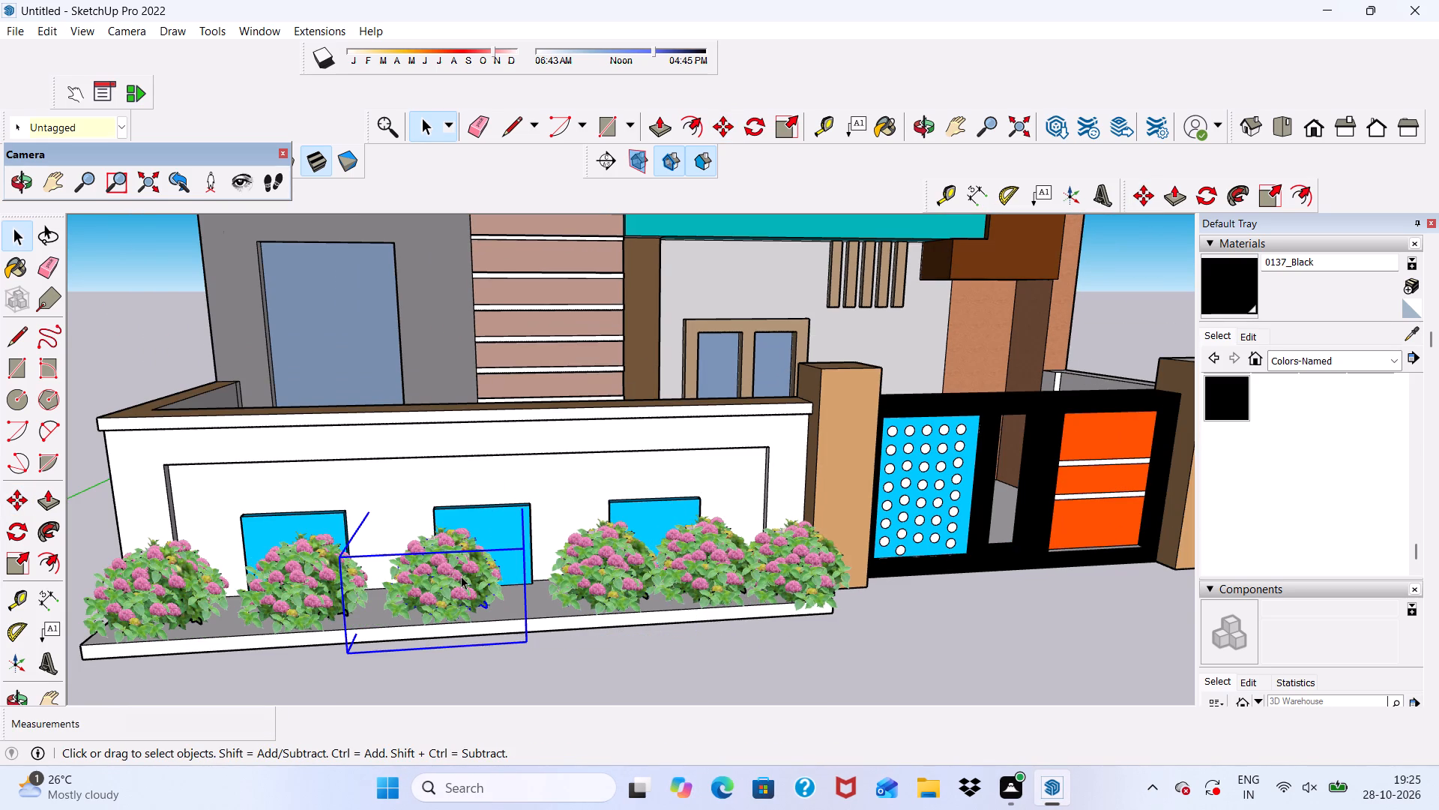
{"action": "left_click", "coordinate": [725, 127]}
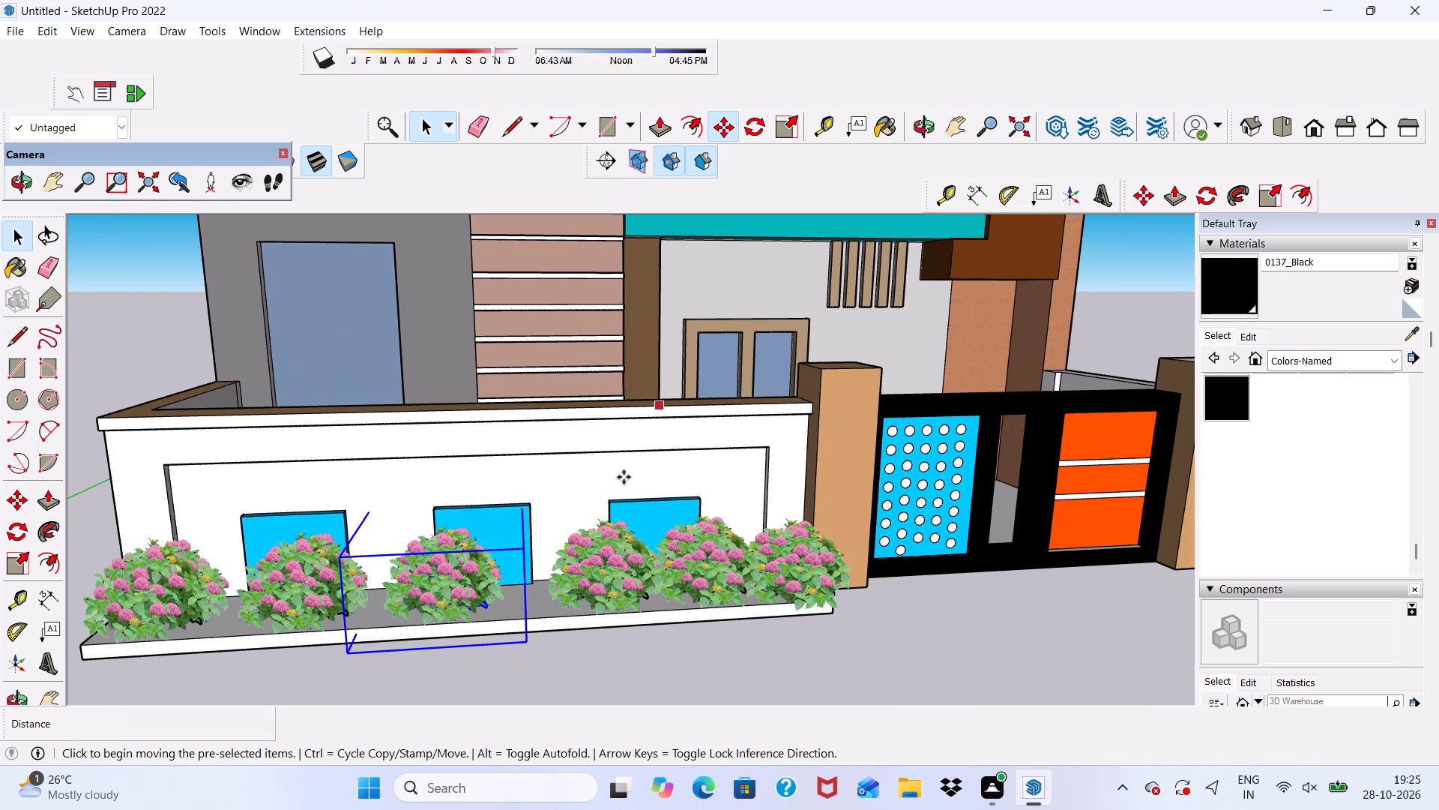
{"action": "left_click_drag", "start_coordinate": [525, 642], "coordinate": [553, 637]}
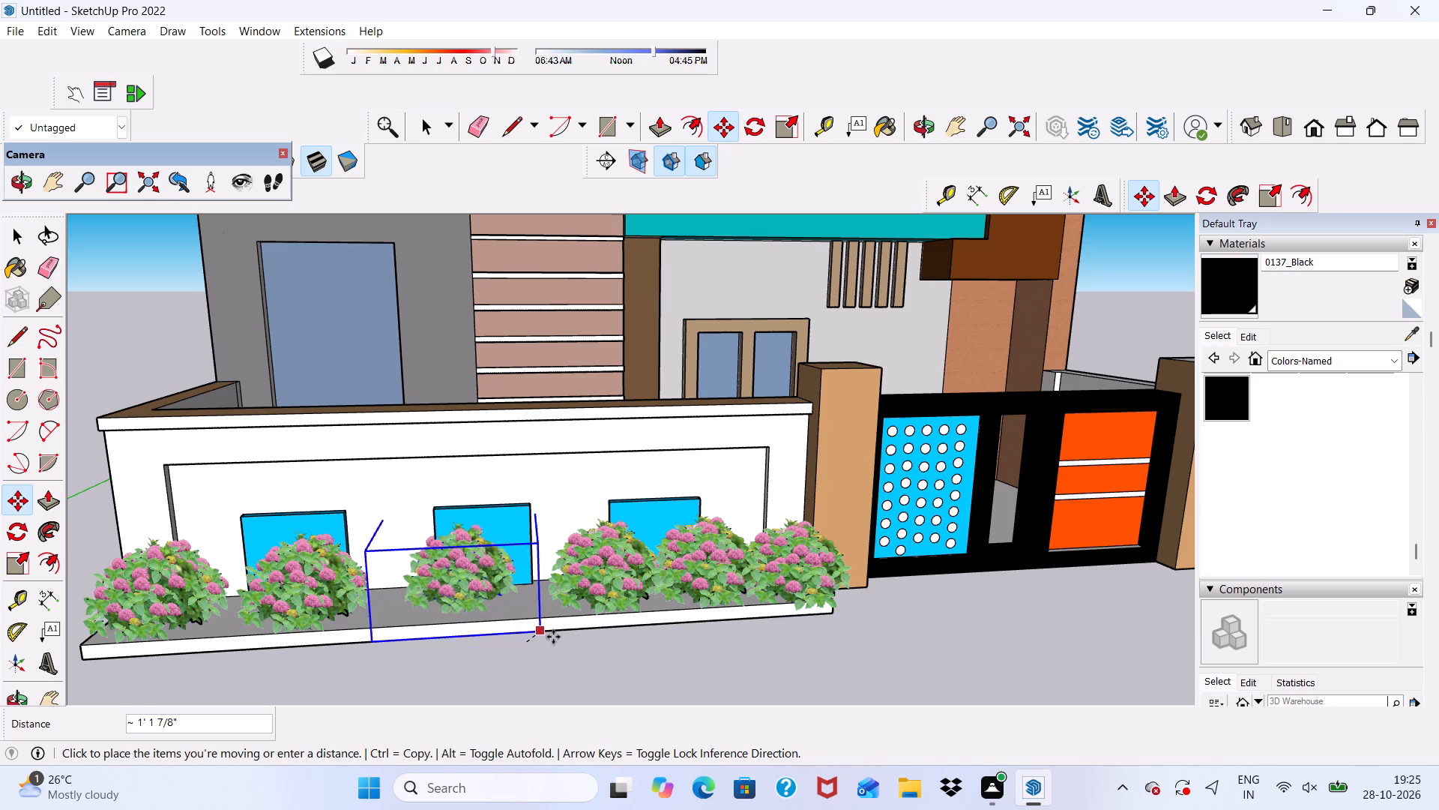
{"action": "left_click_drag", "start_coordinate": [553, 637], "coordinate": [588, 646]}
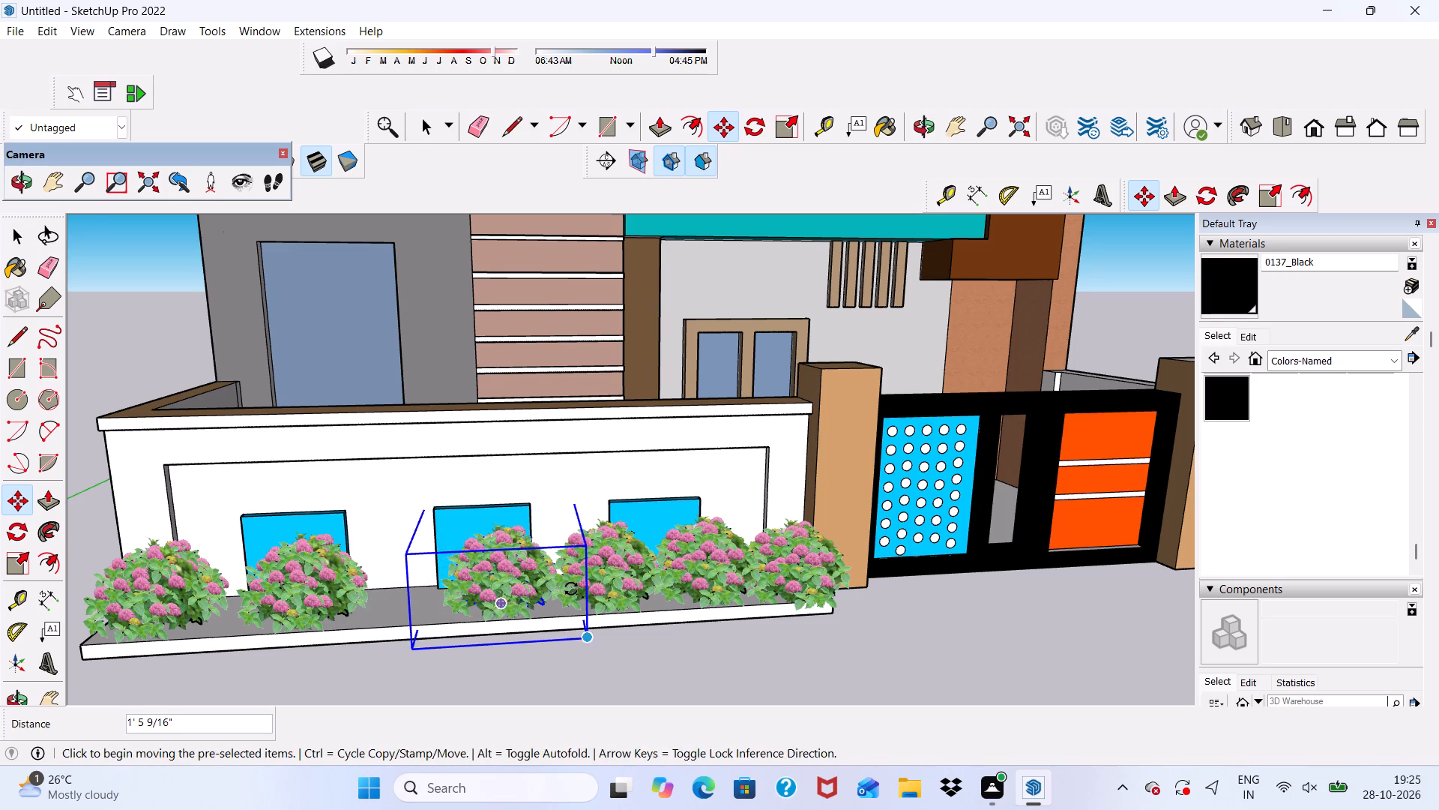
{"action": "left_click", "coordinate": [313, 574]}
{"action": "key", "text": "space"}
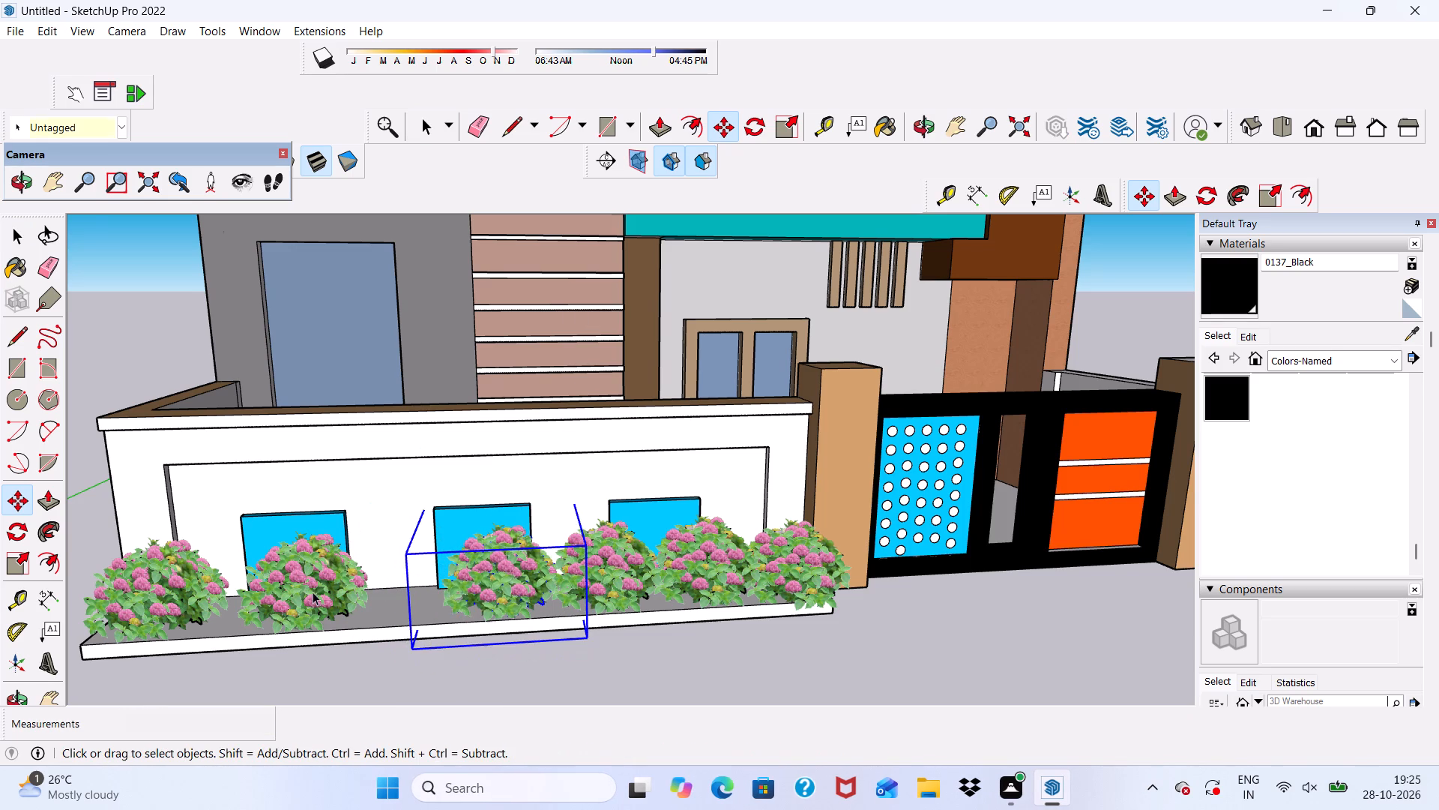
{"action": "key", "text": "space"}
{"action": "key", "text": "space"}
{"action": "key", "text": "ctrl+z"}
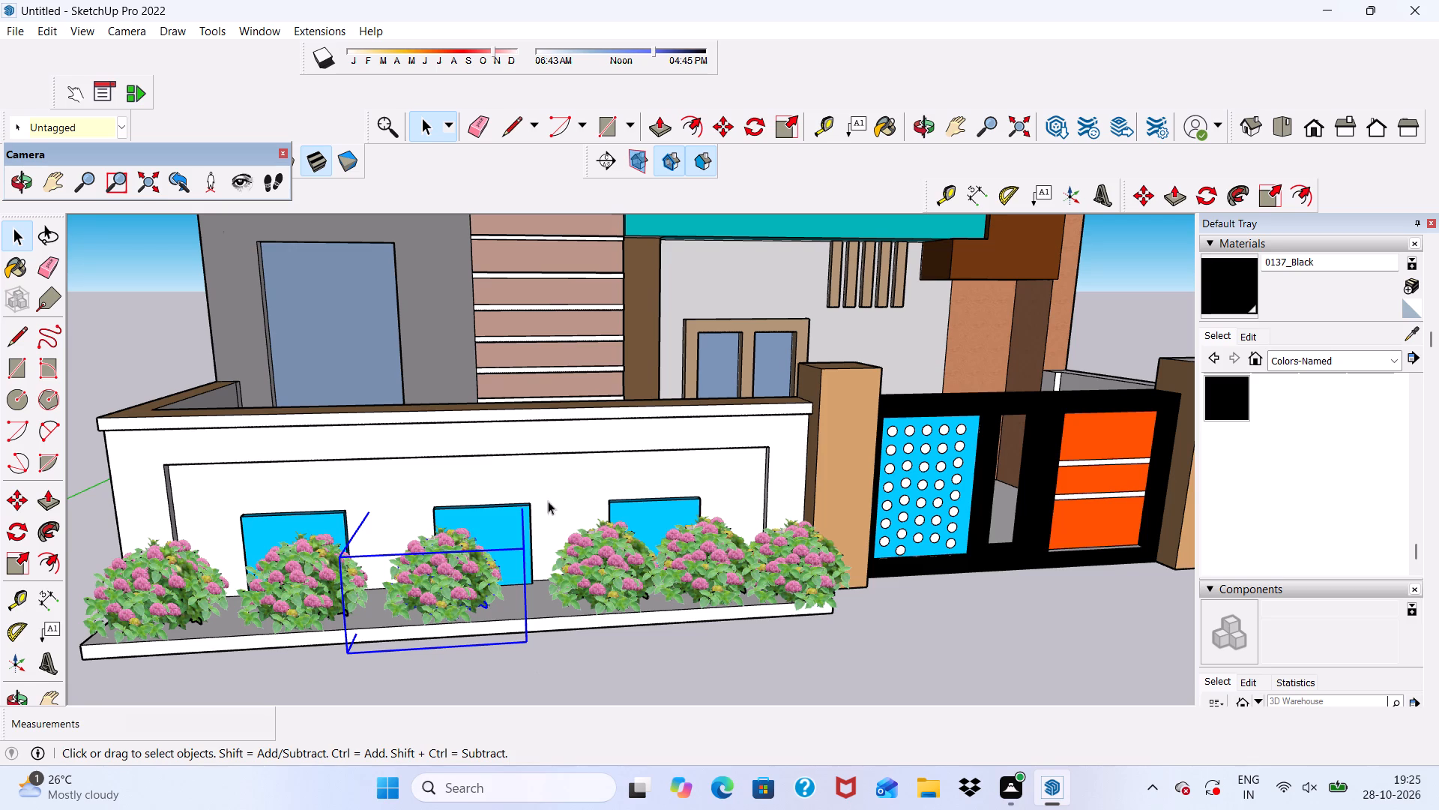
Move the fourth hydrangea from the gate pillar about 1' 5" along the ledge, closing the gap to its gate-side neighbour.
{"action": "left_click", "coordinate": [732, 128]}
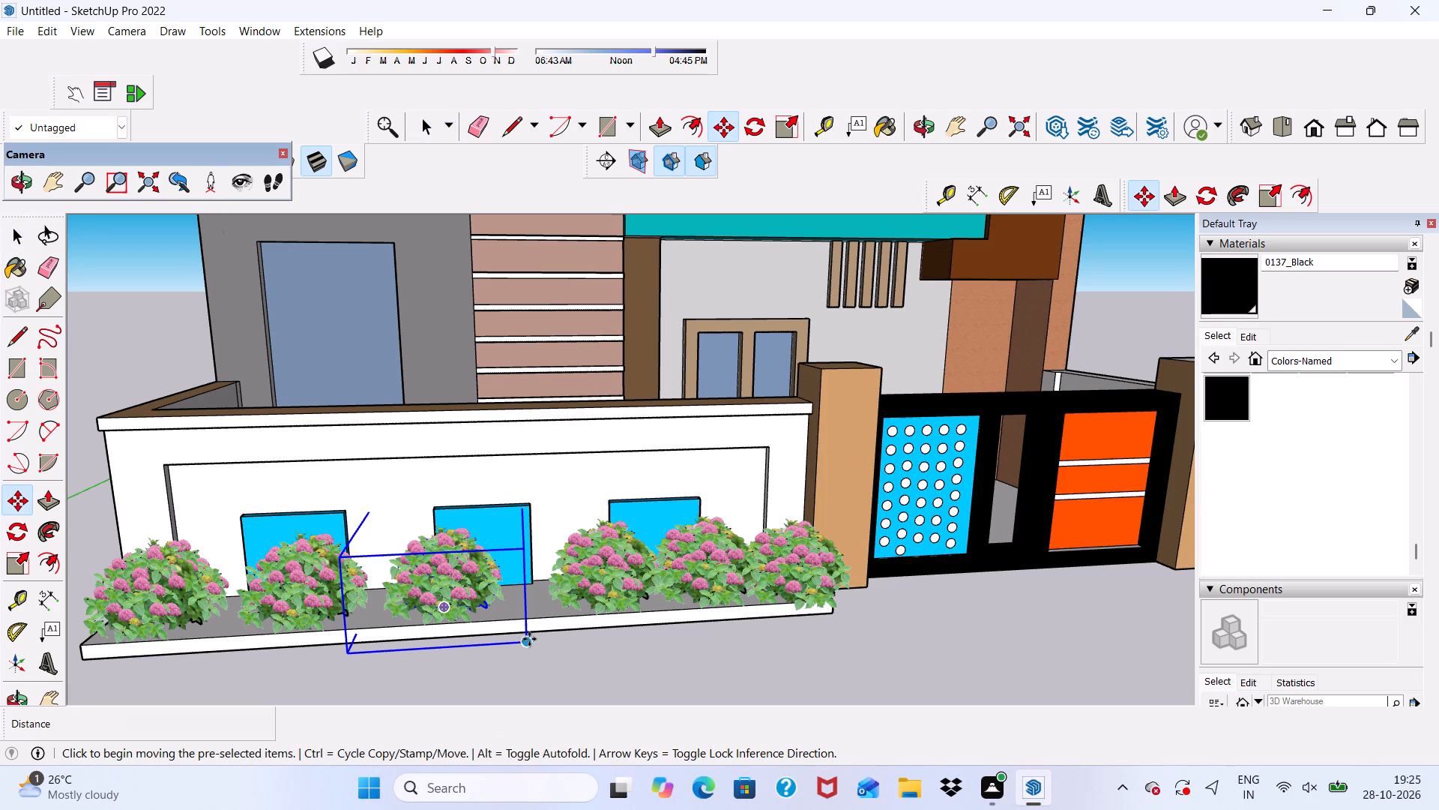
{"action": "left_click", "coordinate": [525, 646]}
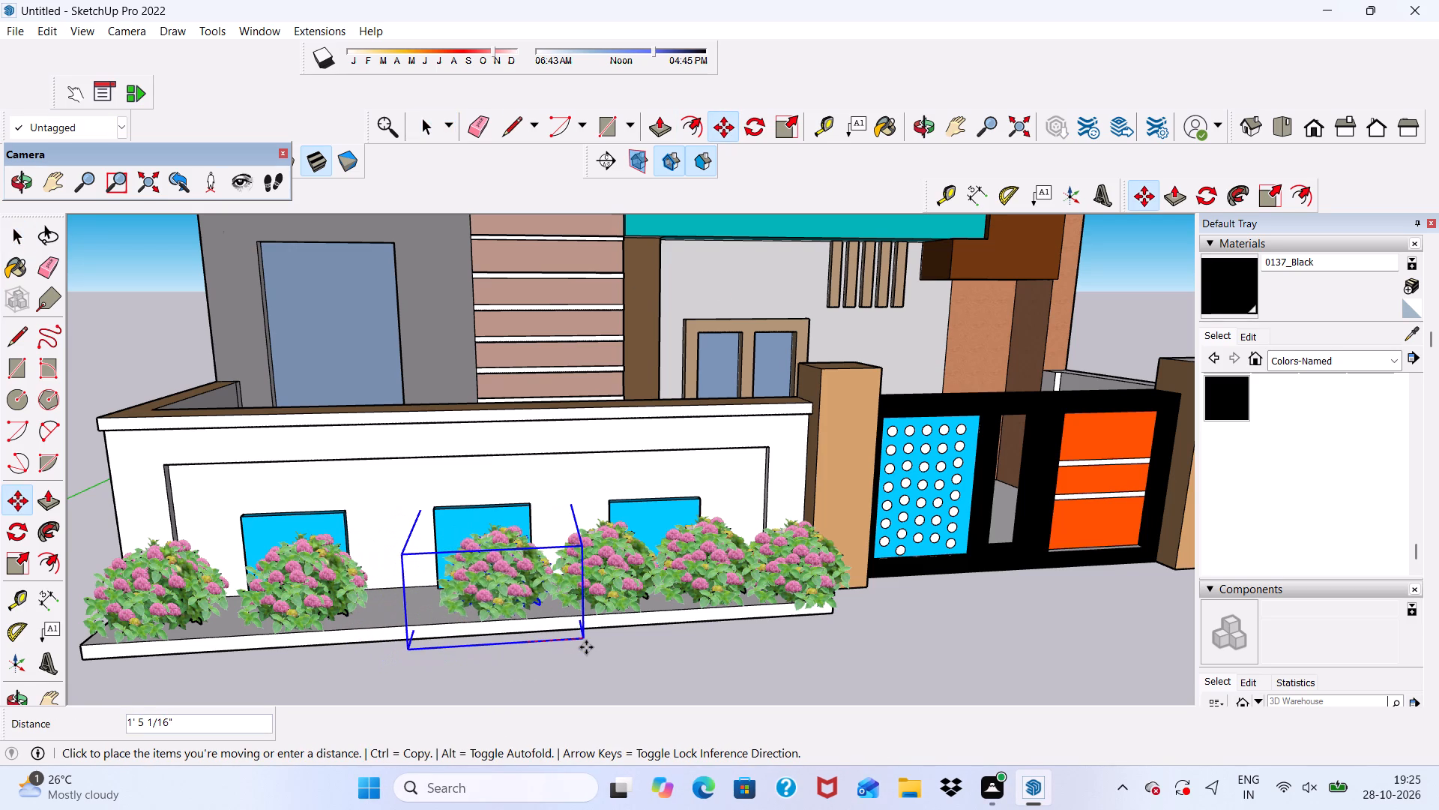
{"action": "left_click", "coordinate": [589, 647]}
{"action": "key", "text": "space"}
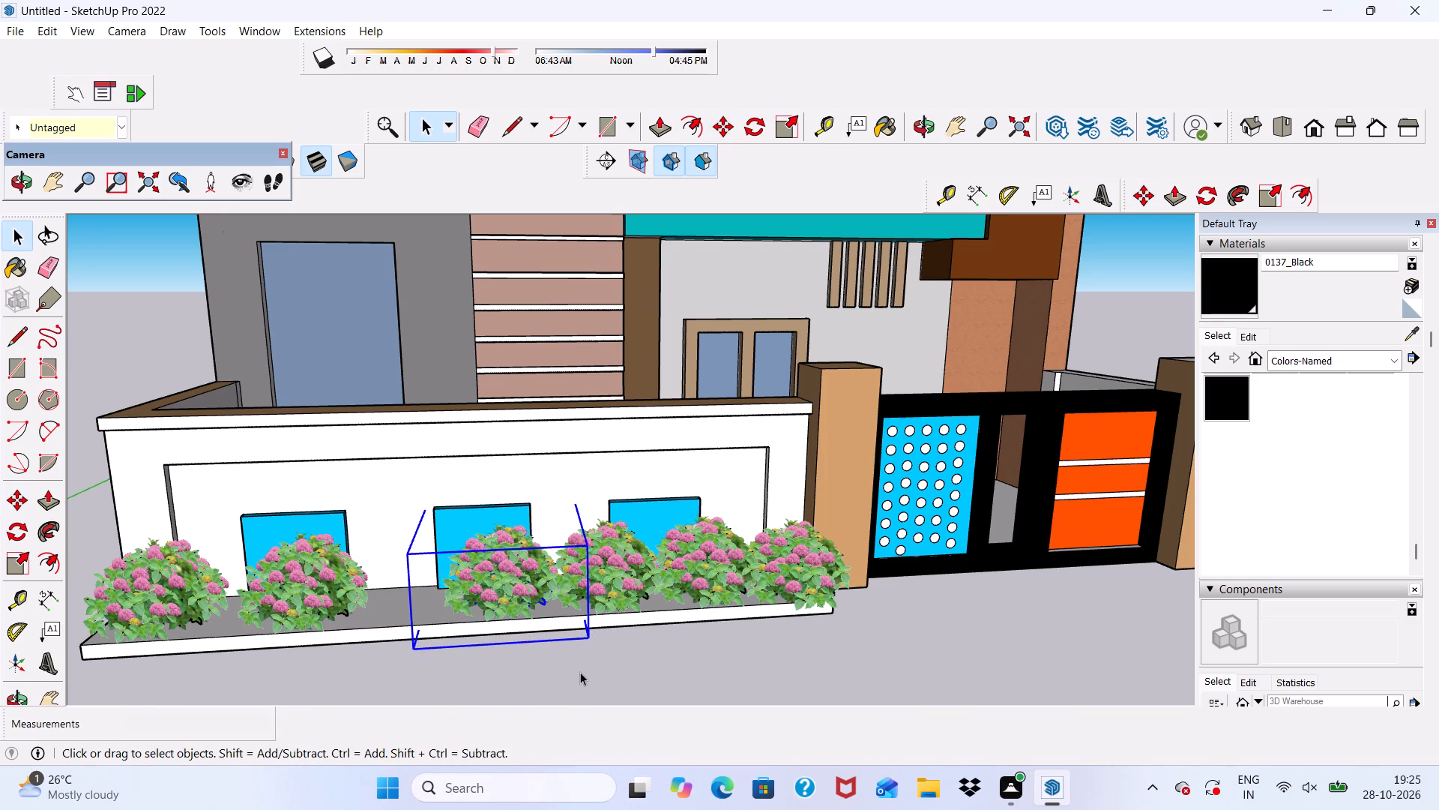
{"action": "left_click", "coordinate": [580, 672]}
Move the fifth hydrangea from the gate pillar 2' 2 1/2" along the ledge toward the gate, up against the fourth plant.
{"action": "left_click", "coordinate": [287, 586]}
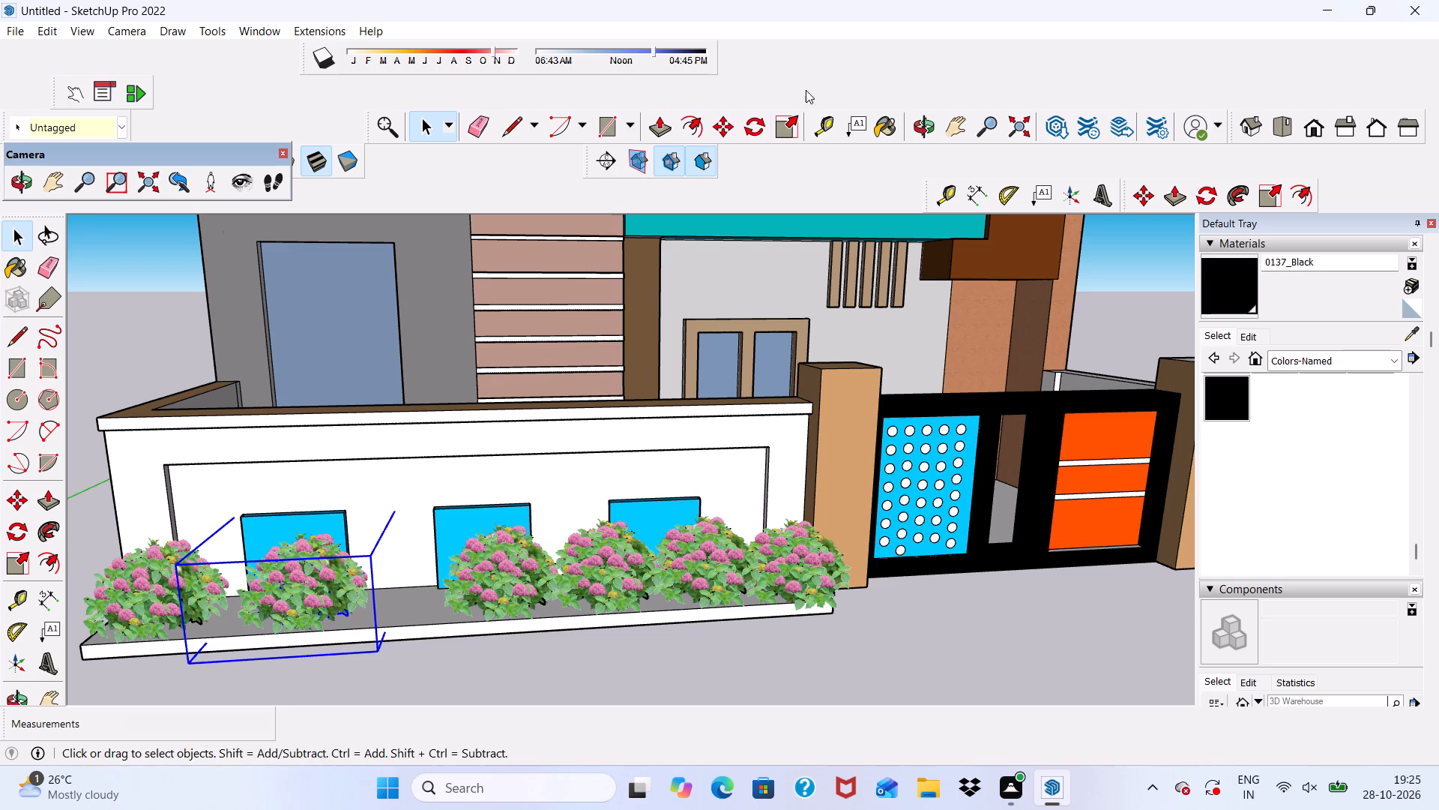
{"action": "left_click", "coordinate": [726, 123]}
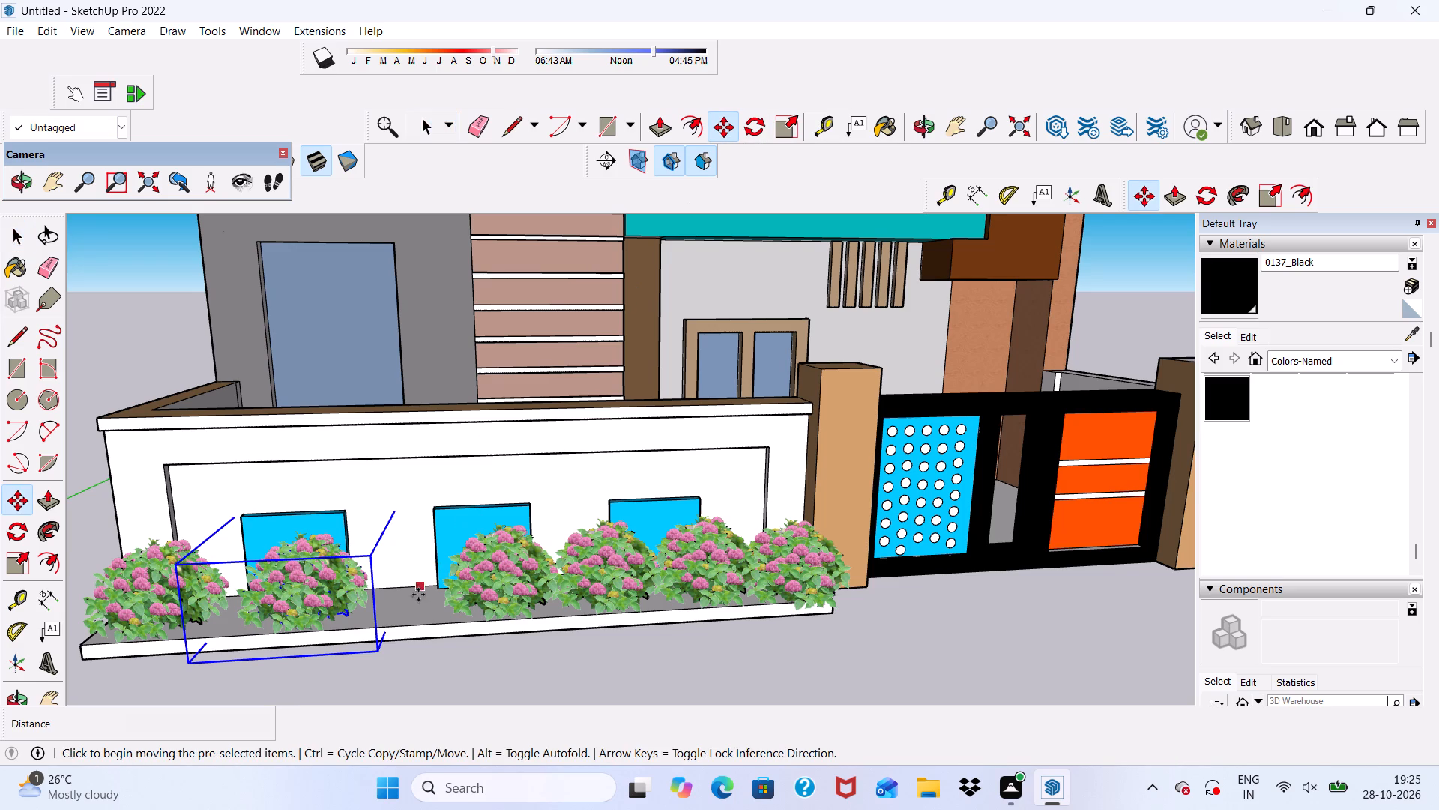
{"action": "left_click", "coordinate": [374, 655]}
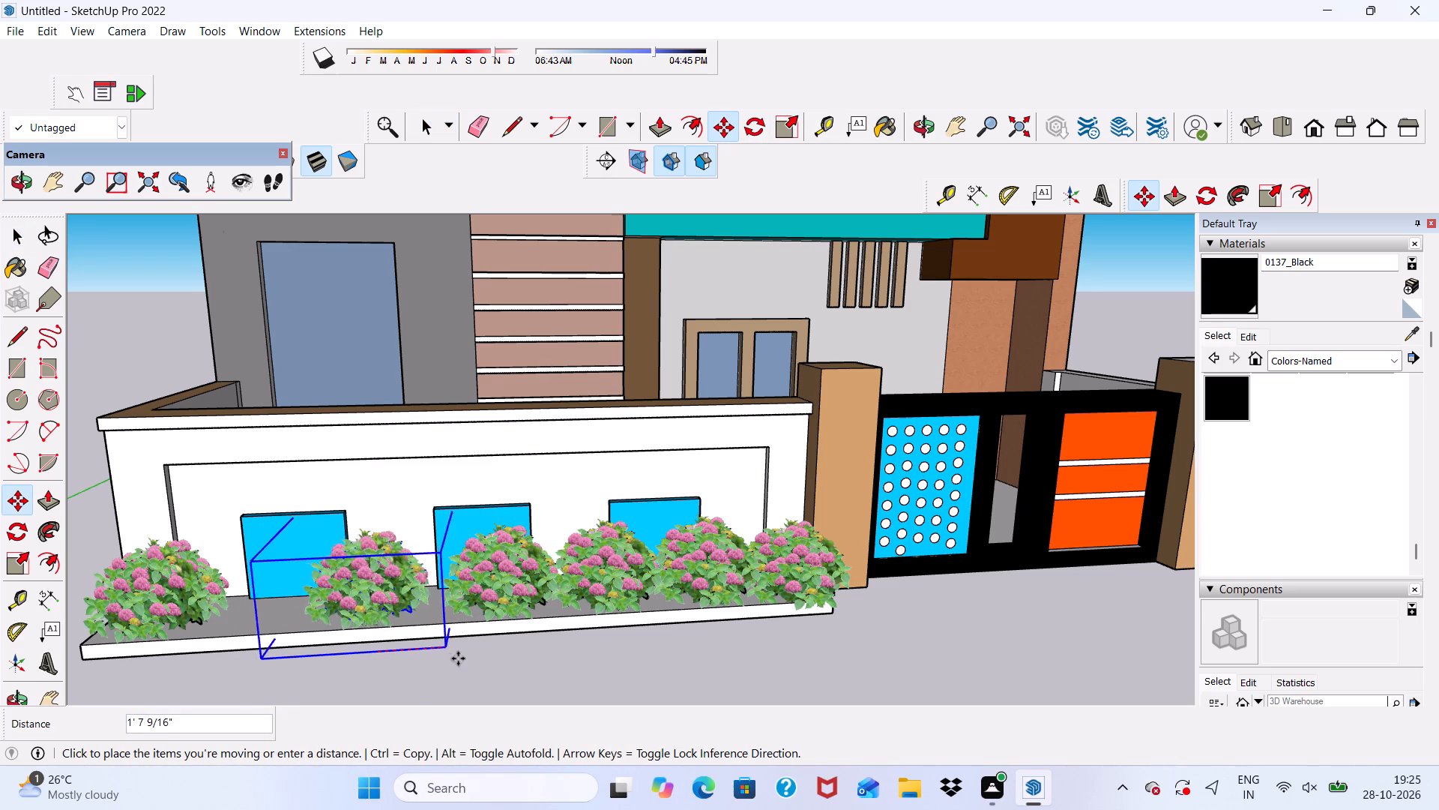
{"action": "left_click", "coordinate": [474, 649]}
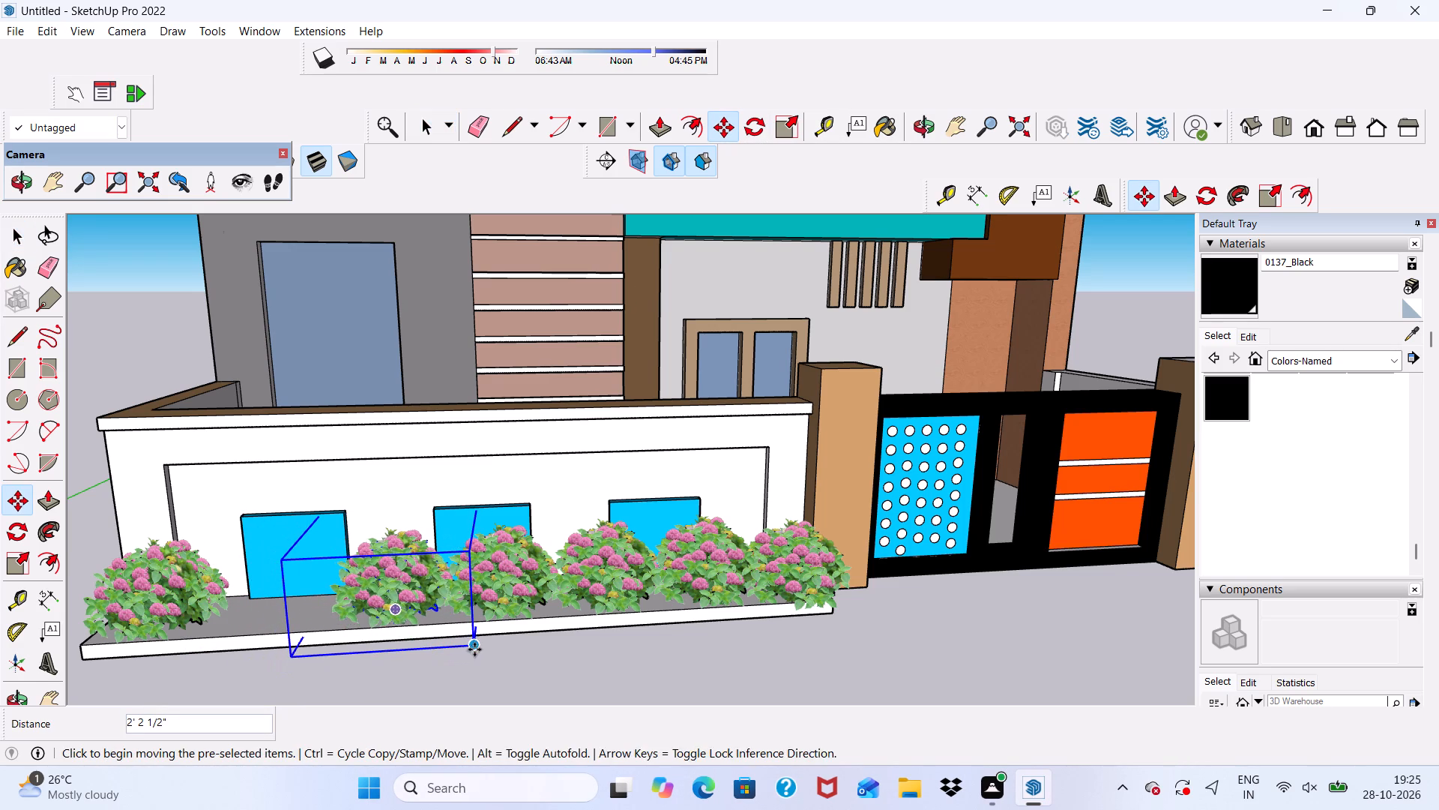
{"action": "key", "text": "space"}
{"action": "left_click", "coordinate": [580, 671]}
Move the hydrangea at the ledge's far end about 3' 1/4" toward the gate, up against the rest of the row.
{"action": "scroll", "coordinate": [429, 565], "scroll_direction": "down", "scroll_amount": 4}
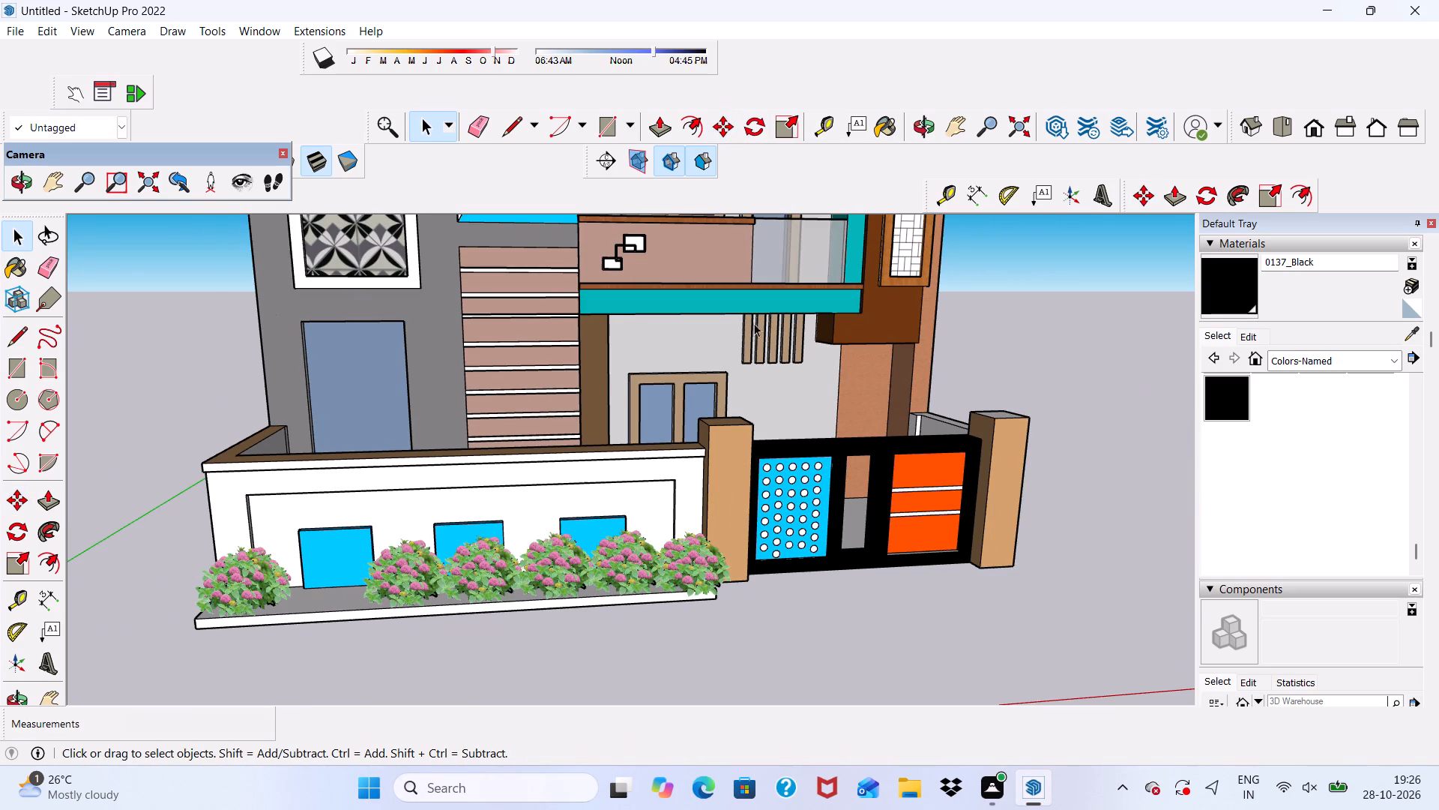
{"action": "left_click", "coordinate": [246, 552]}
{"action": "left_click_drag", "start_coordinate": [732, 124], "coordinate": [735, 135]}
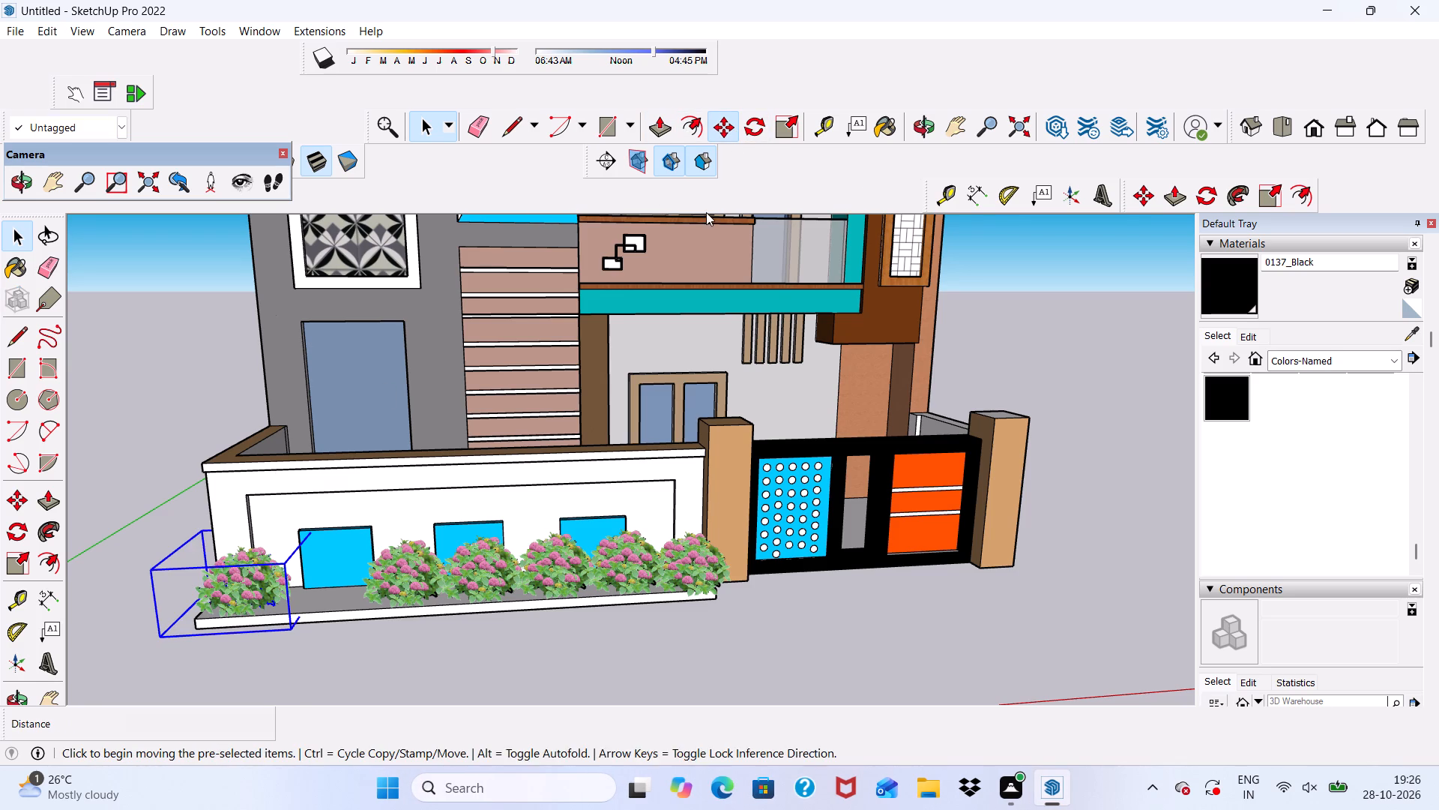
{"action": "scroll", "coordinate": [270, 637], "scroll_direction": "up", "scroll_amount": 3}
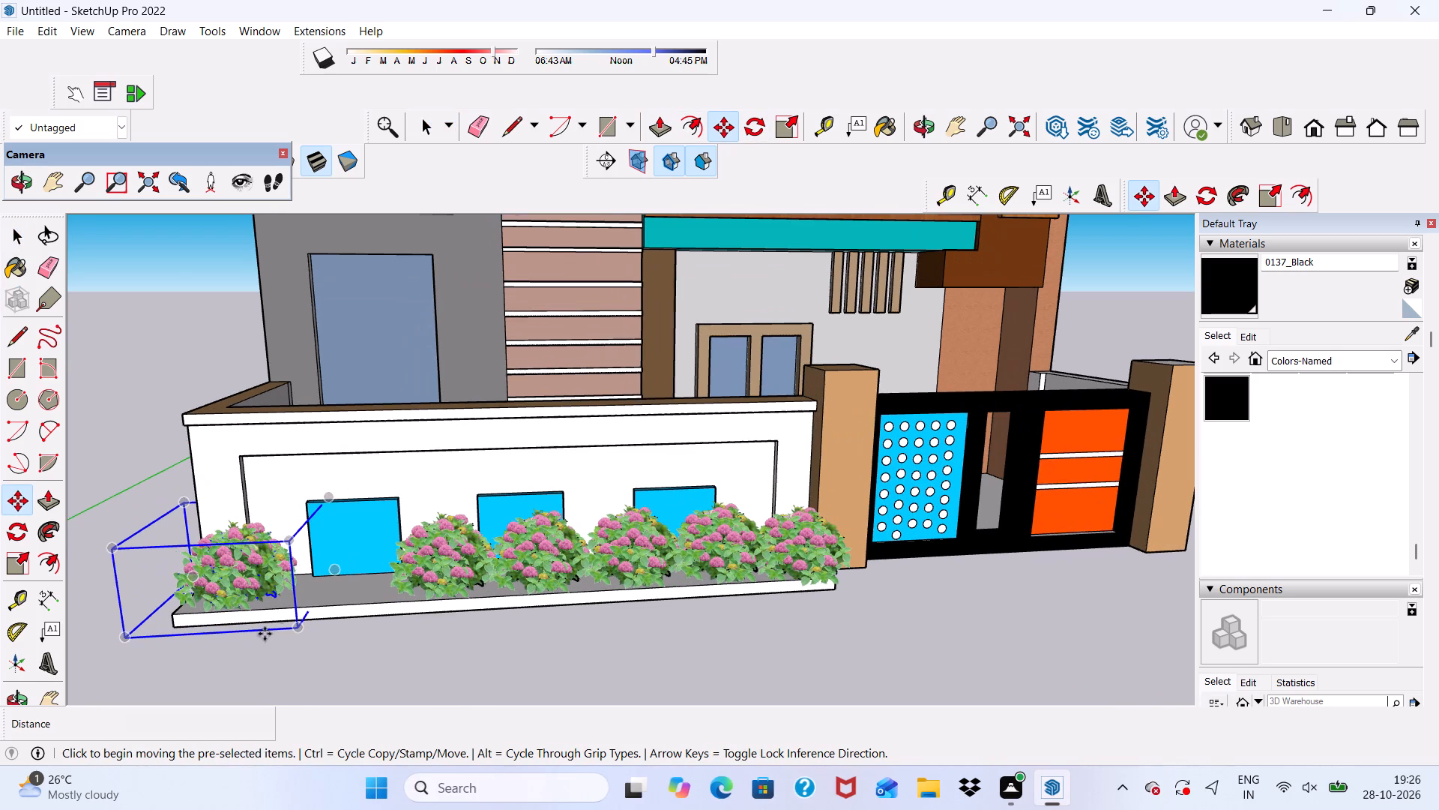
{"action": "left_click", "coordinate": [304, 631]}
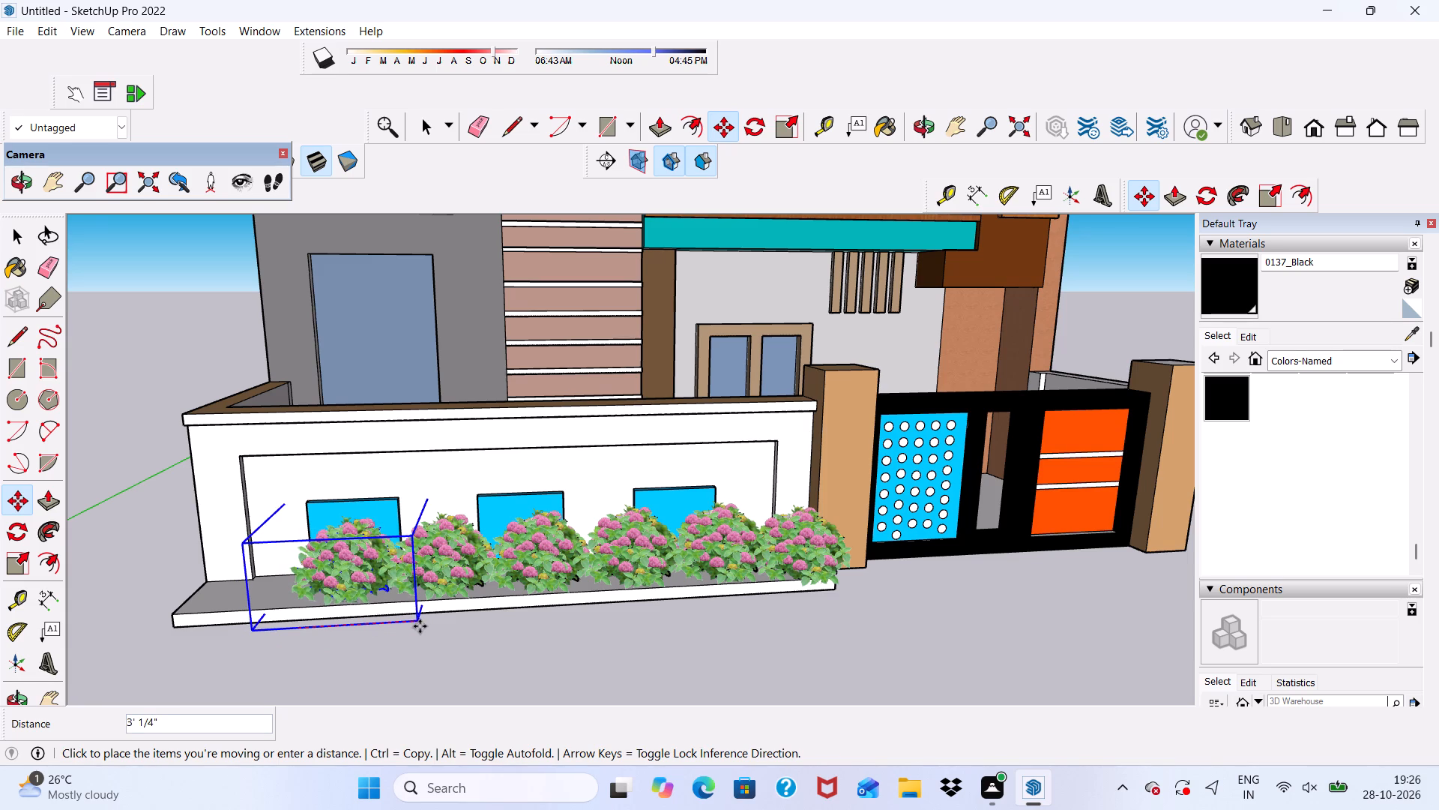
{"action": "left_click", "coordinate": [419, 625]}
{"action": "scroll", "coordinate": [469, 639], "scroll_direction": "down", "scroll_amount": 1}
{"action": "key", "text": "space"}
{"action": "left_click", "coordinate": [474, 643]}
Copy the hydrangea farthest from the gate 1' 6 5/16" along the ledge toward the empty end.
{"action": "scroll", "coordinate": [436, 596], "scroll_direction": "down", "scroll_amount": 1}
{"action": "middle_click_drag", "start_coordinate": [436, 601], "coordinate": [581, 636]}
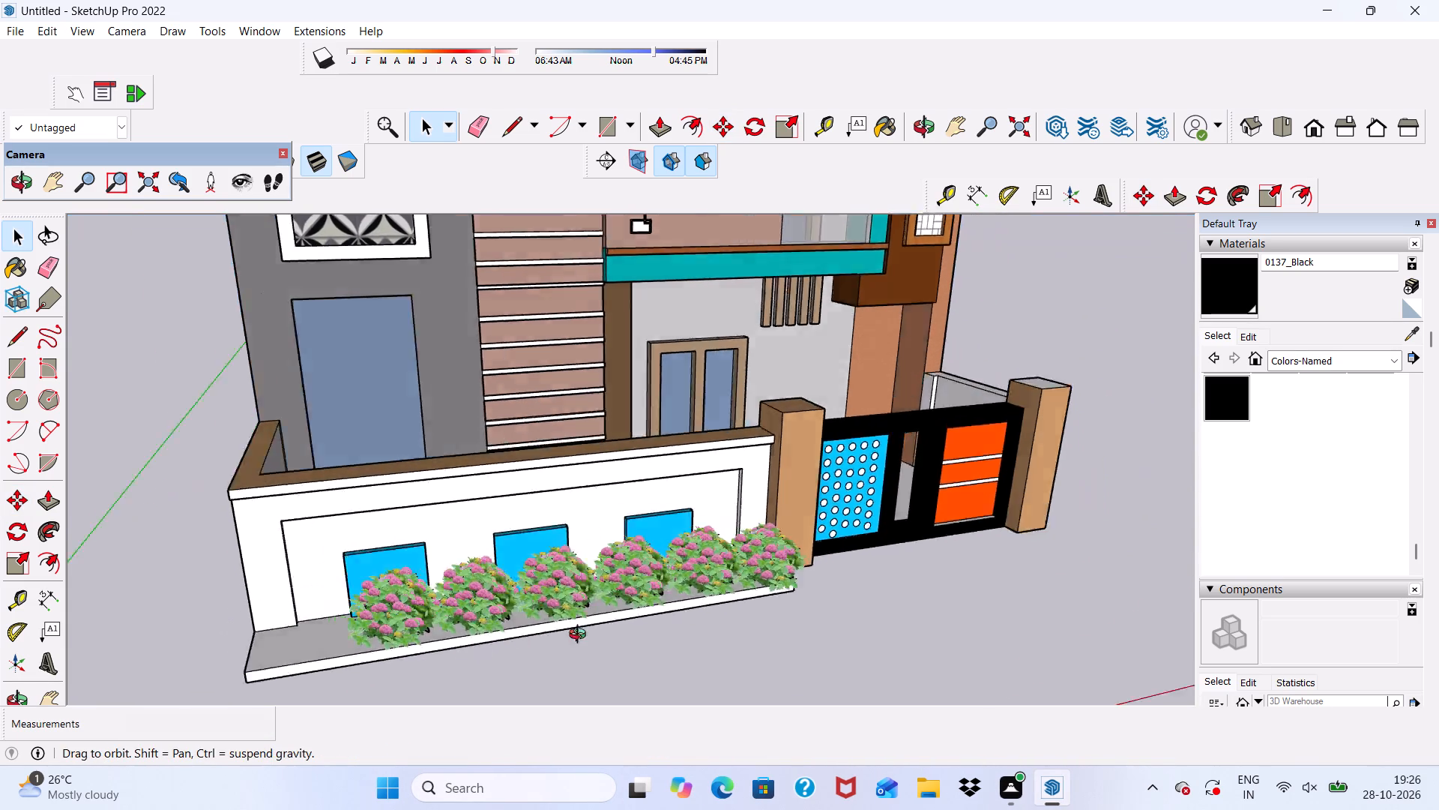
{"action": "middle_click_drag", "start_coordinate": [581, 636], "coordinate": [621, 637]}
{"action": "scroll", "coordinate": [516, 646], "scroll_direction": "up", "scroll_amount": 3}
{"action": "left_click", "coordinate": [499, 631]}
{"action": "scroll", "coordinate": [513, 443], "scroll_direction": "down", "scroll_amount": 3}
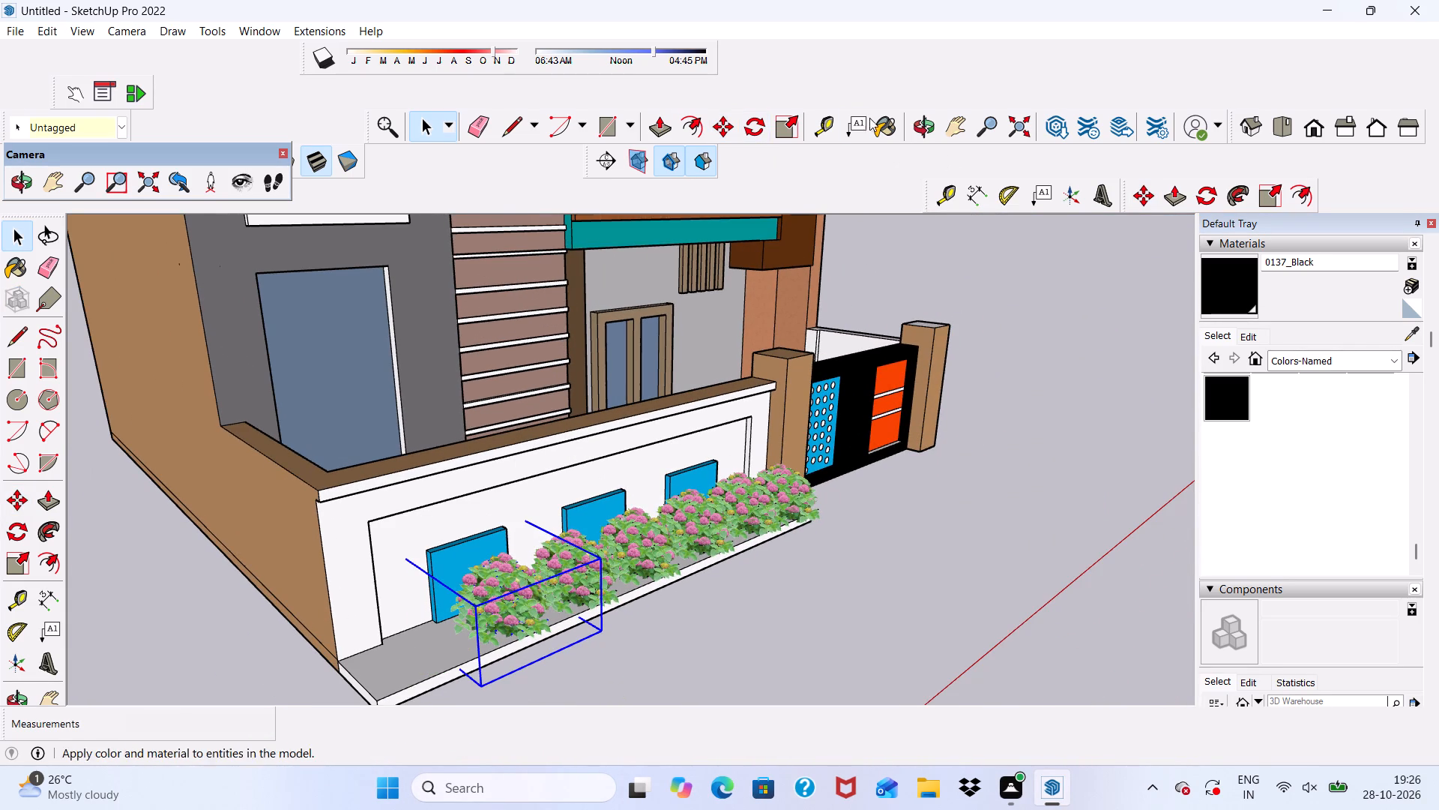
{"action": "left_click", "coordinate": [728, 123]}
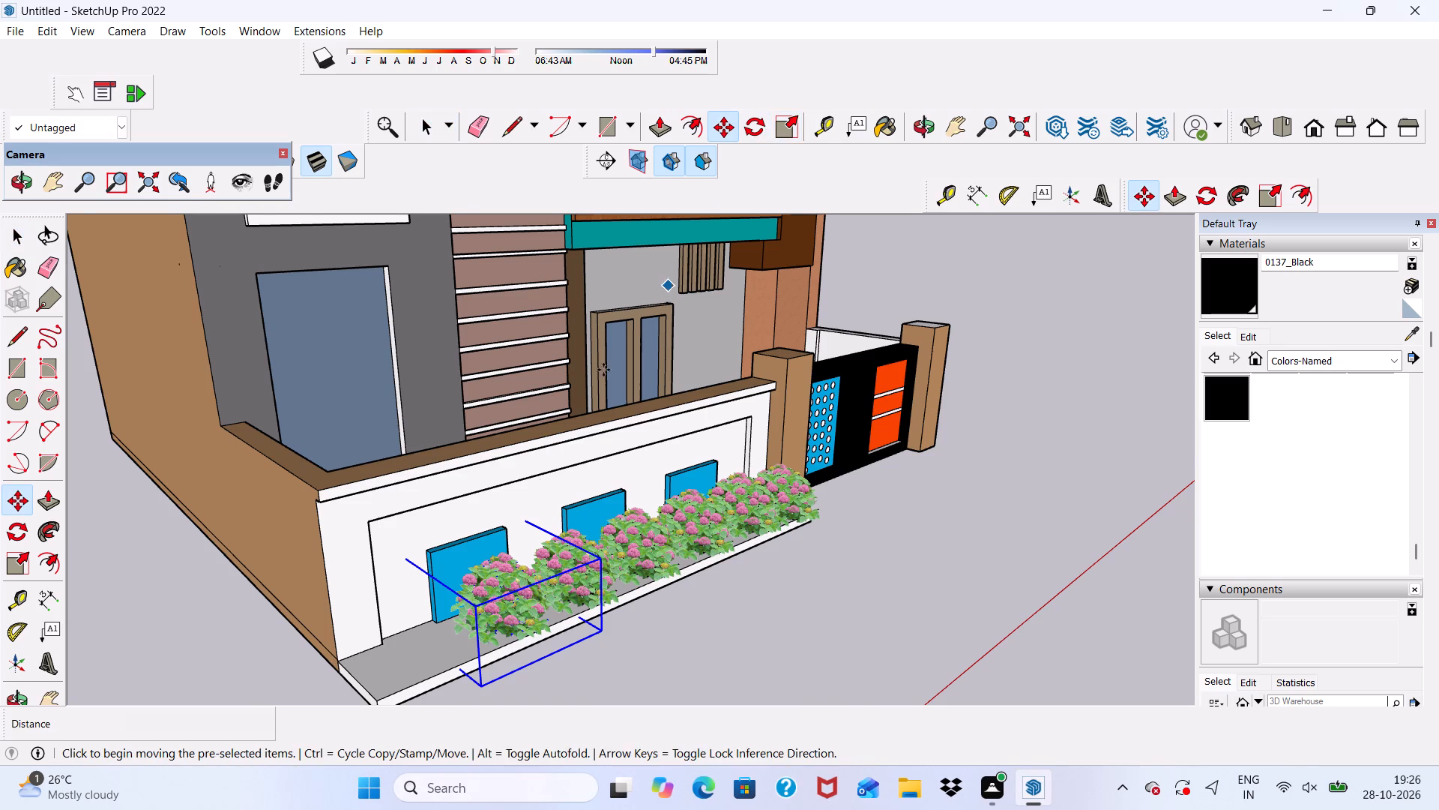
{"action": "scroll", "coordinate": [514, 528], "scroll_direction": "down", "scroll_amount": 1}
{"action": "left_click", "coordinate": [480, 670]}
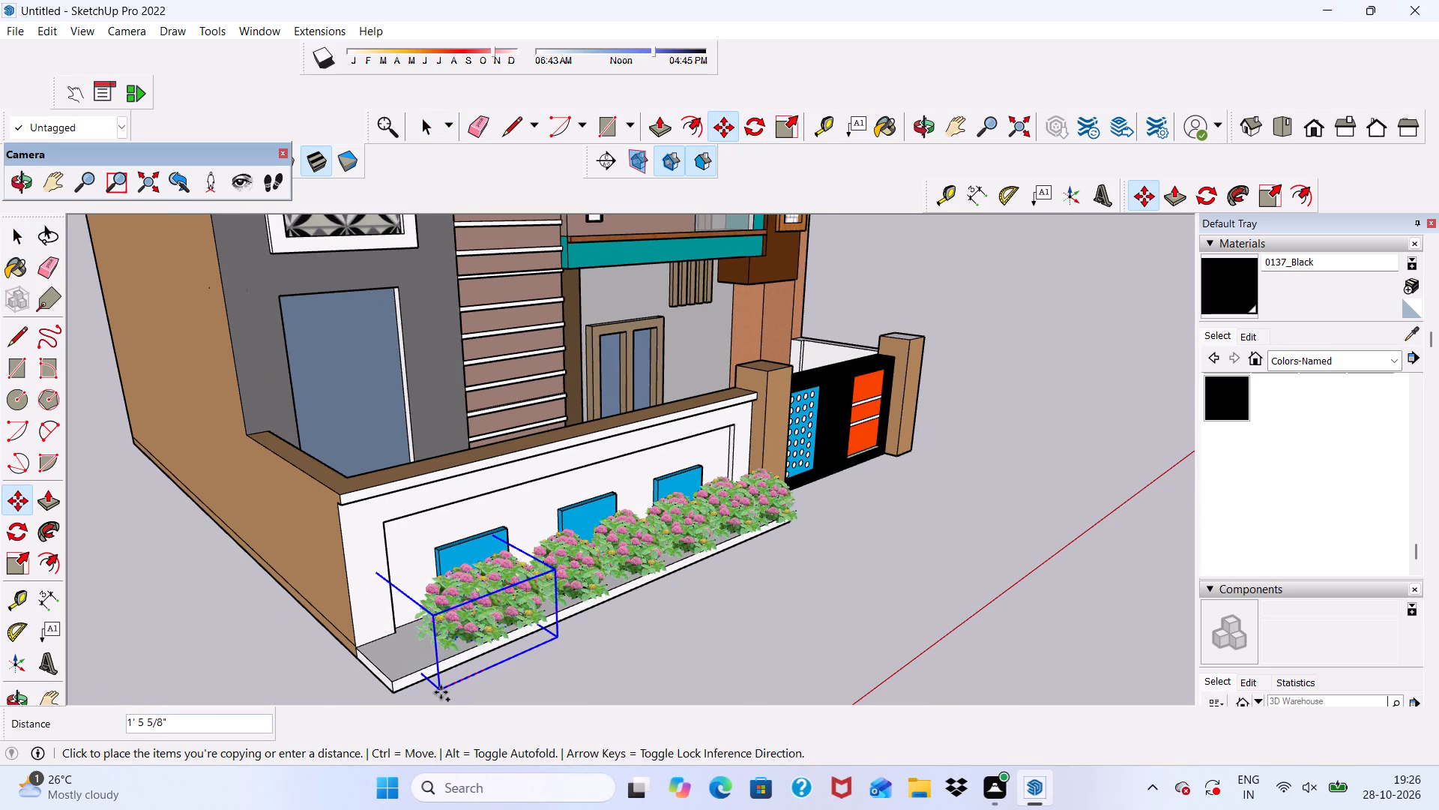
{"action": "left_click", "coordinate": [435, 684]}
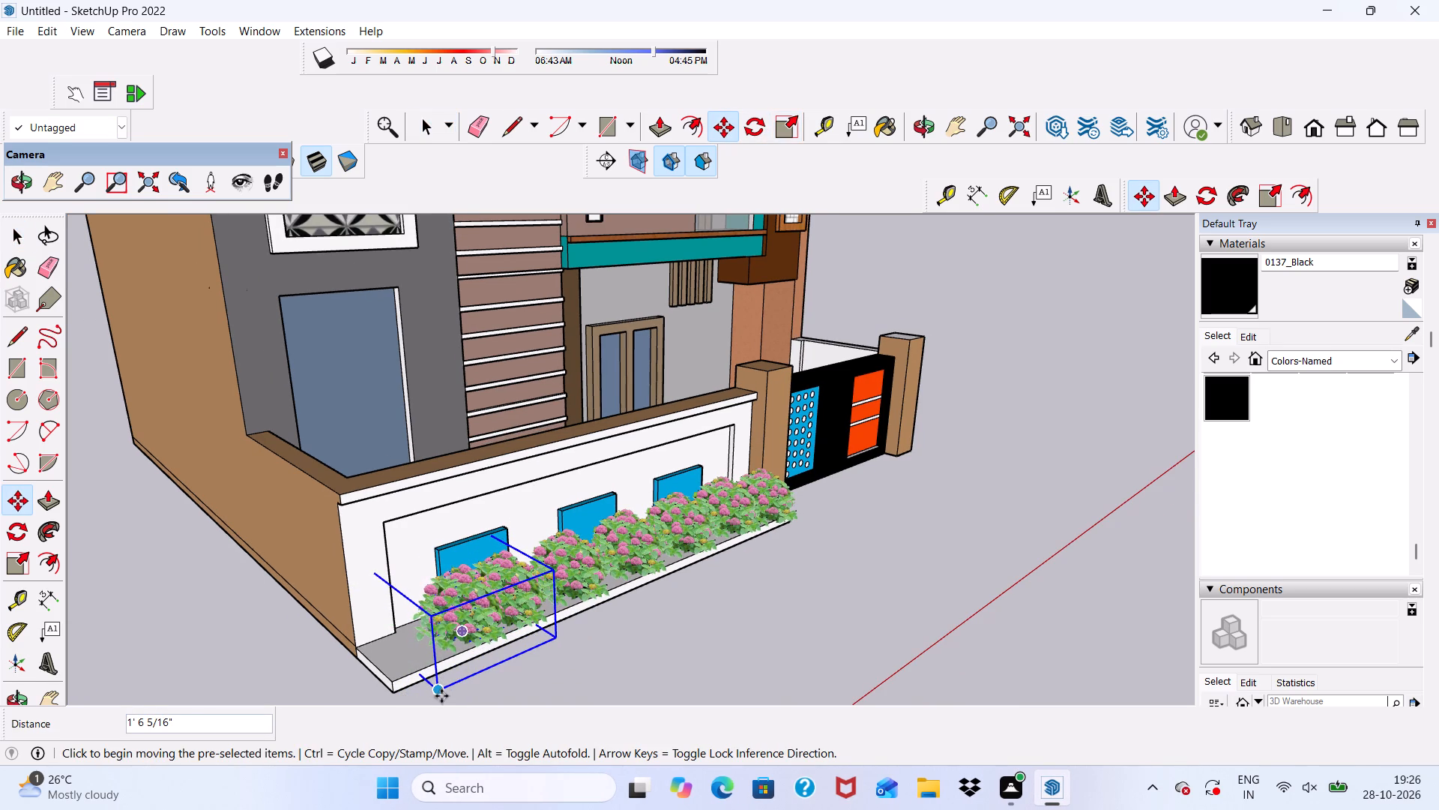
Copy the endmost hydrangea about 1' 11" farther from the gate, filling the empty end of the front wall's ledge.
{"action": "left_click", "coordinate": [441, 696]}
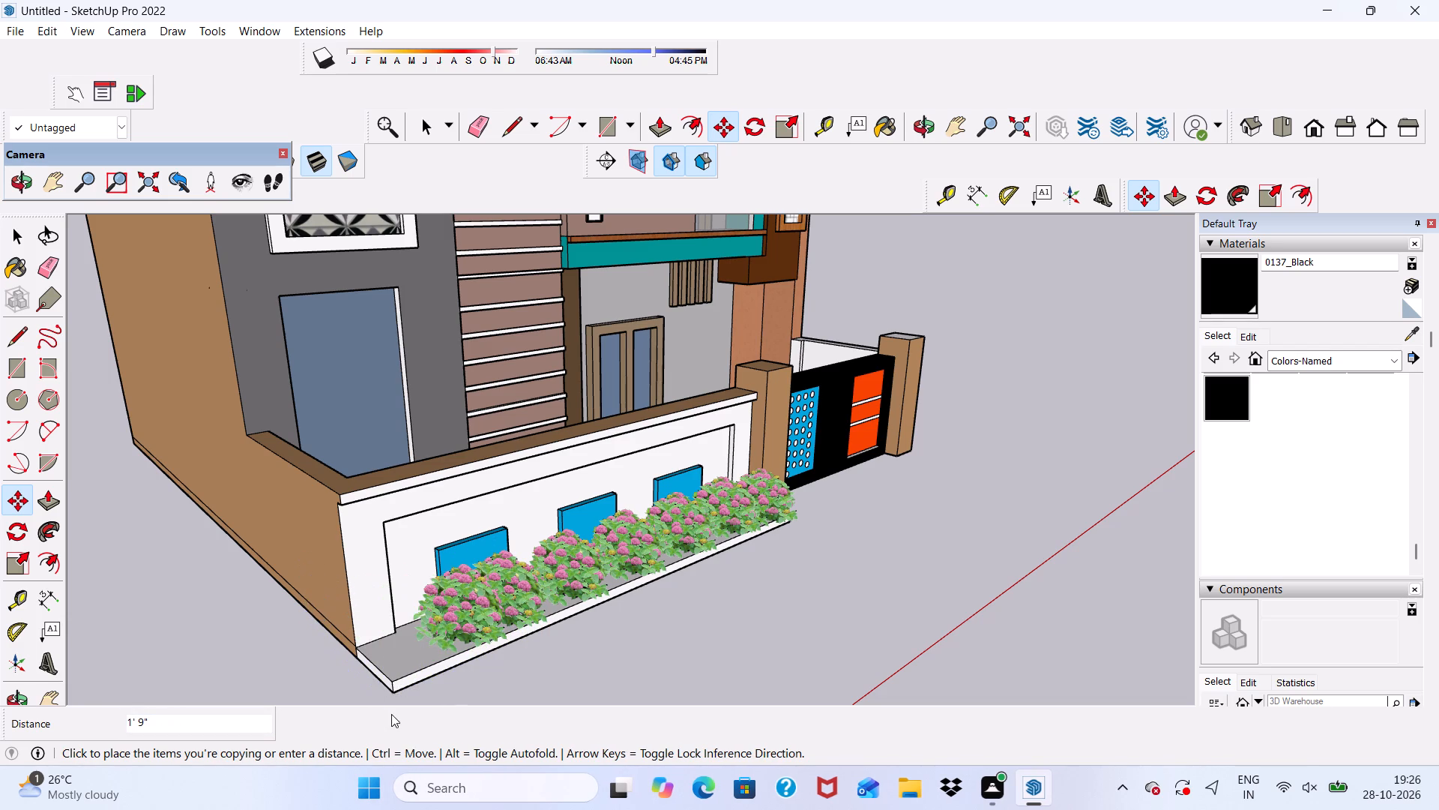
{"action": "scroll", "coordinate": [400, 668], "scroll_direction": "down", "scroll_amount": 7}
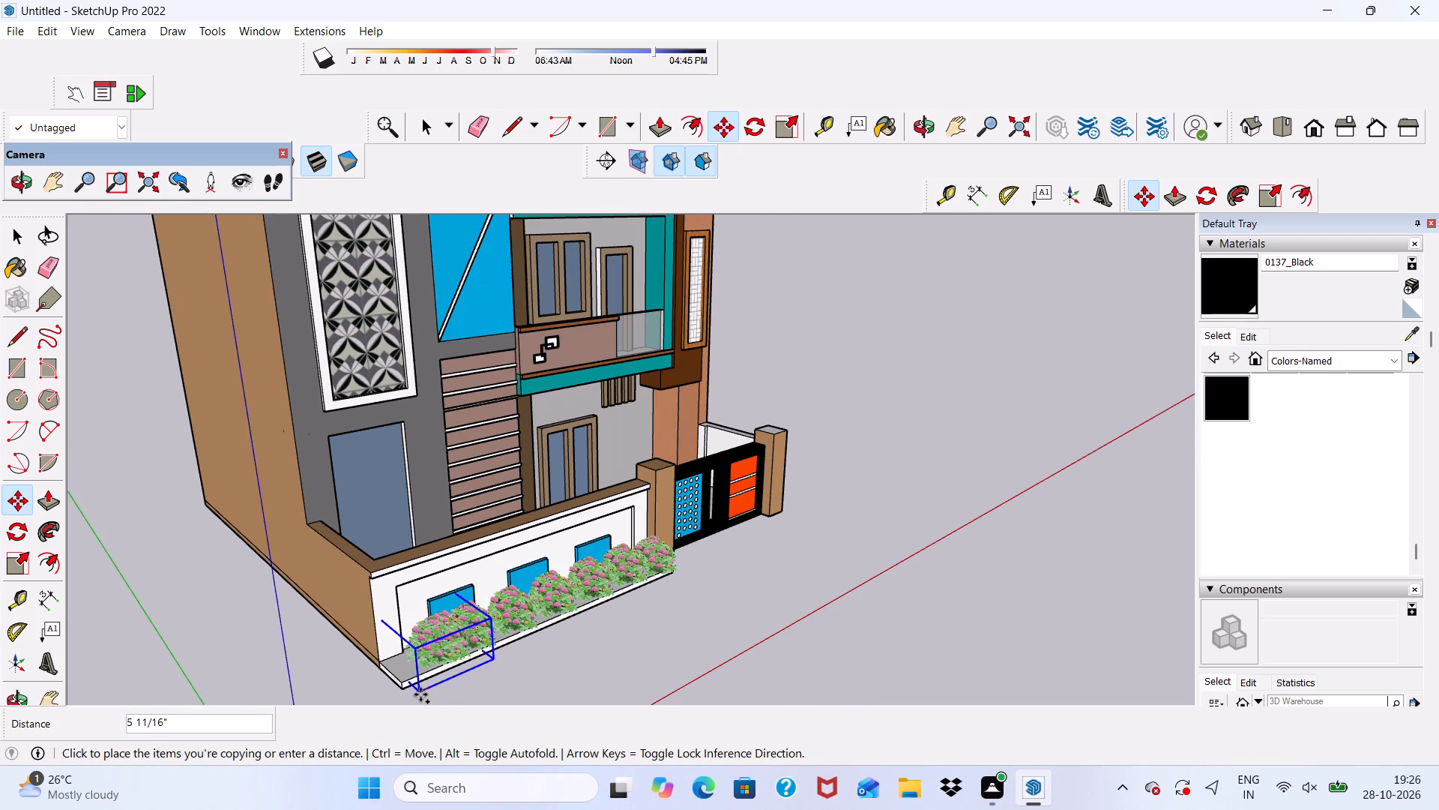
{"action": "scroll", "coordinate": [417, 694], "scroll_direction": "down", "scroll_amount": 5}
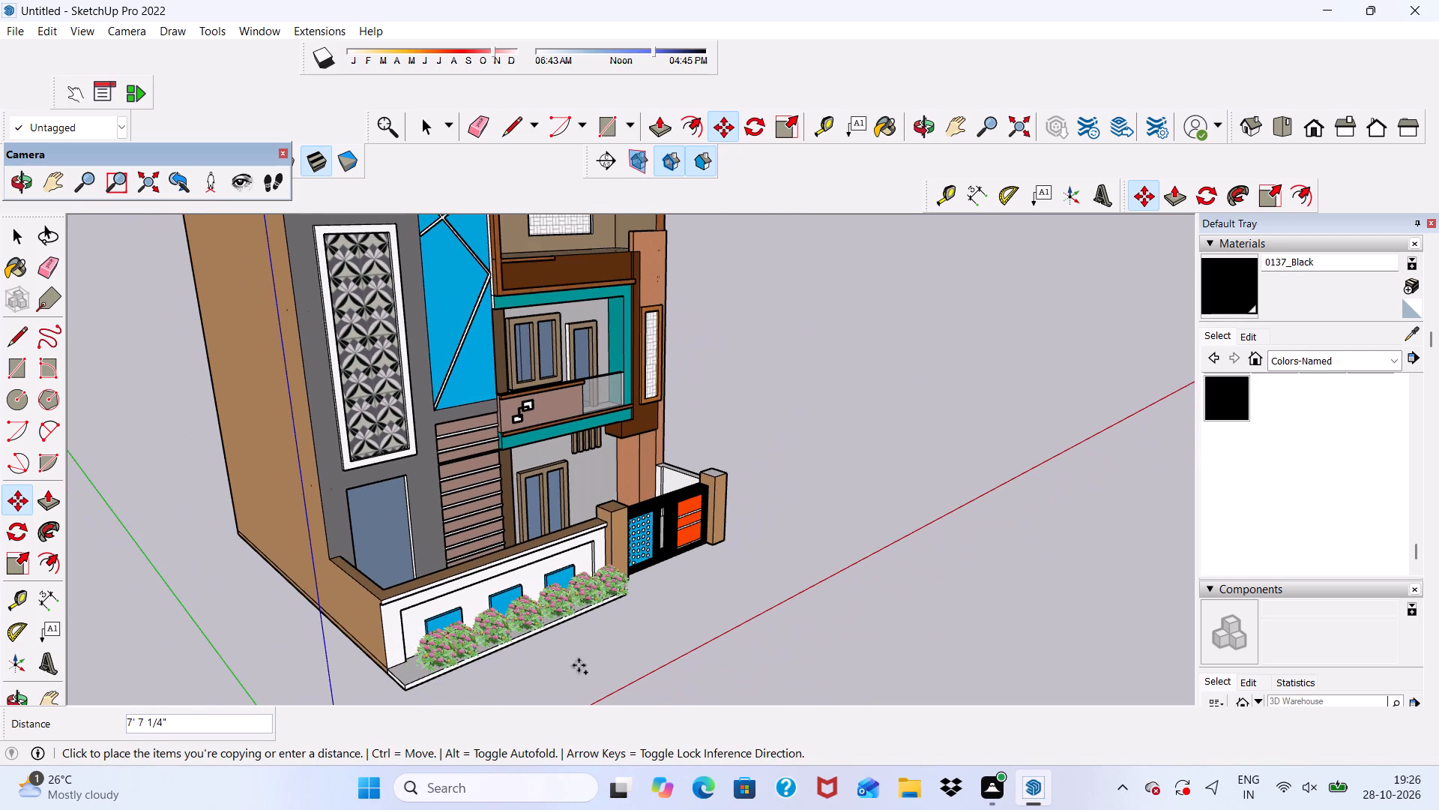
{"action": "middle_click_drag", "start_coordinate": [608, 604], "coordinate": [430, 612]}
{"action": "scroll", "coordinate": [322, 591], "scroll_direction": "up", "scroll_amount": 3}
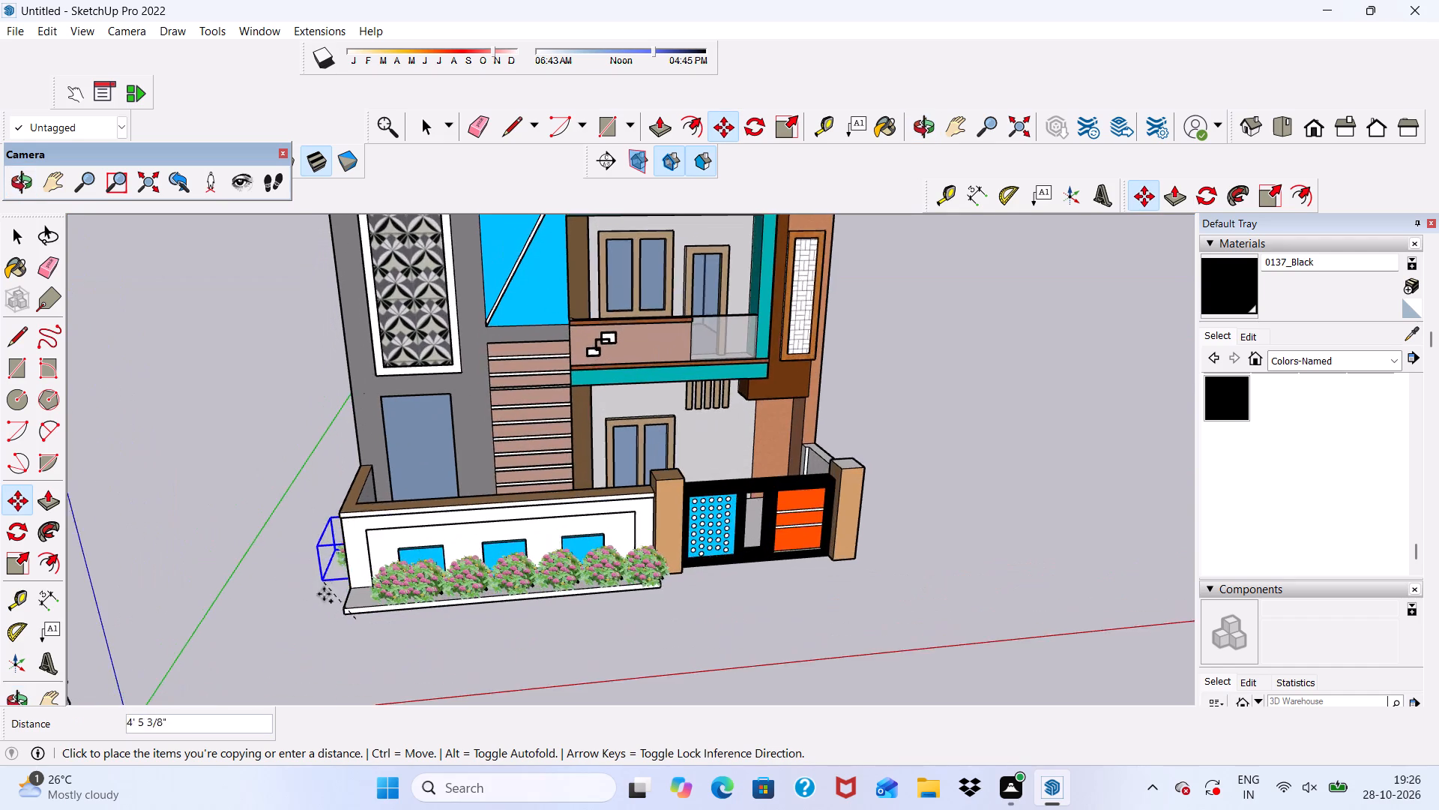
{"action": "scroll", "coordinate": [327, 603], "scroll_direction": "up", "scroll_amount": 5}
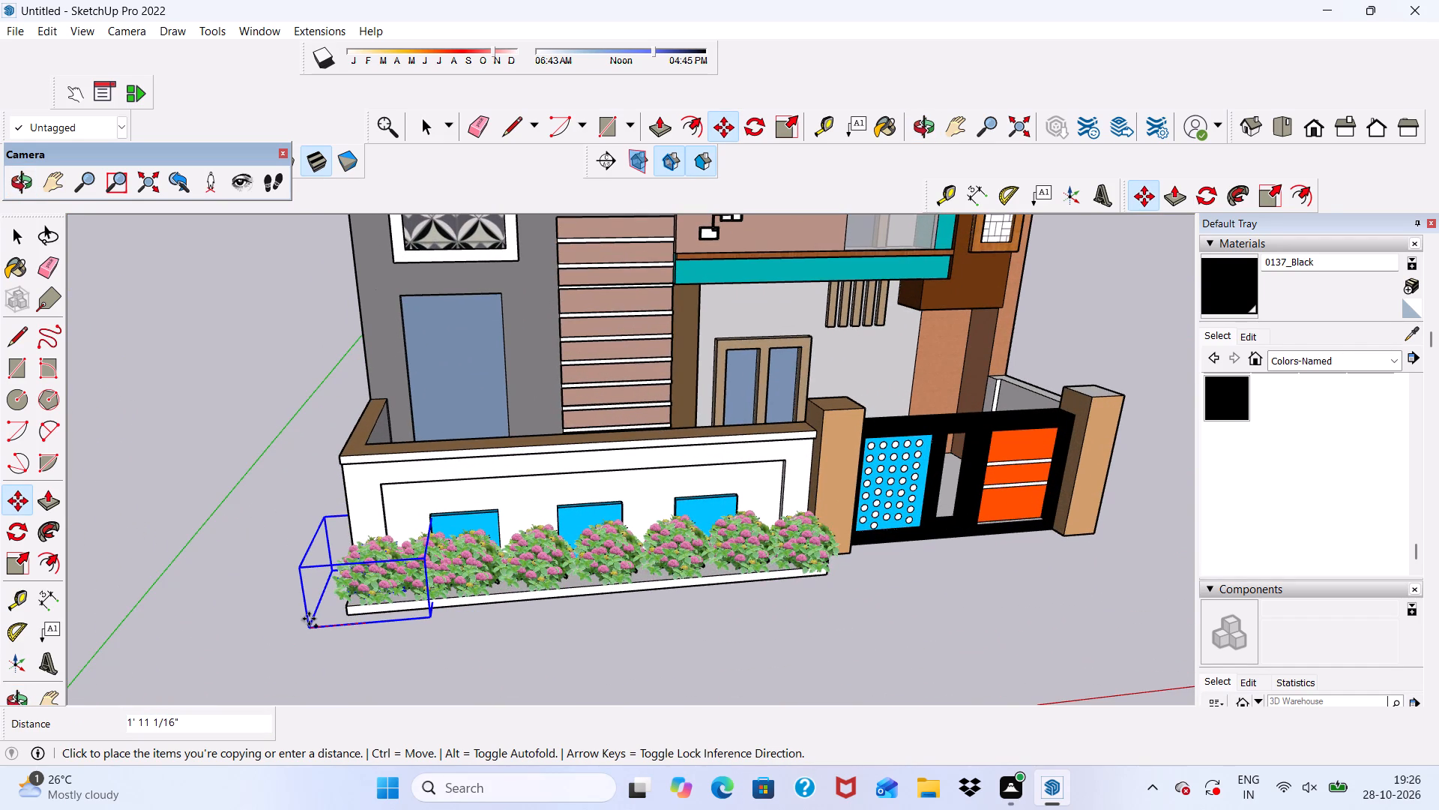
{"action": "left_click", "coordinate": [309, 619]}
{"action": "scroll", "coordinate": [369, 657], "scroll_direction": "down", "scroll_amount": 3}
{"action": "key", "text": "space"}
{"action": "left_click", "coordinate": [459, 659]}
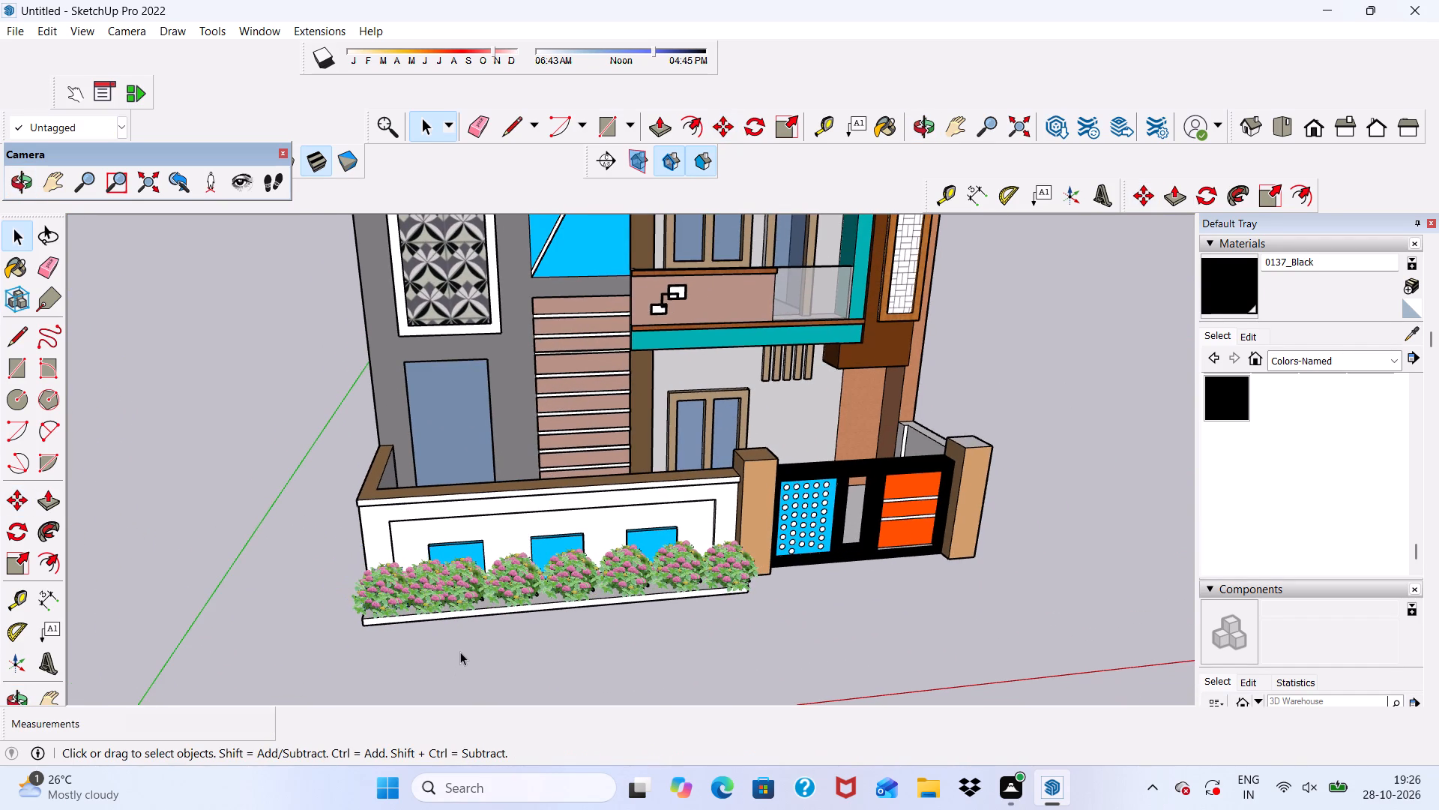
Examine the hydrangea row along the front wall's ledge up close and from several angles, checking spacing and how the plants sit.
{"action": "scroll", "coordinate": [462, 643], "scroll_direction": "down", "scroll_amount": 3}
{"action": "middle_click_drag", "start_coordinate": [499, 653], "coordinate": [429, 572]}
{"action": "scroll", "coordinate": [549, 597], "scroll_direction": "up", "scroll_amount": 4}
{"action": "left_click", "coordinate": [555, 600]}
{"action": "scroll", "coordinate": [583, 550], "scroll_direction": "down", "scroll_amount": 1}
{"action": "middle_click_drag", "start_coordinate": [594, 546], "coordinate": [615, 602]}
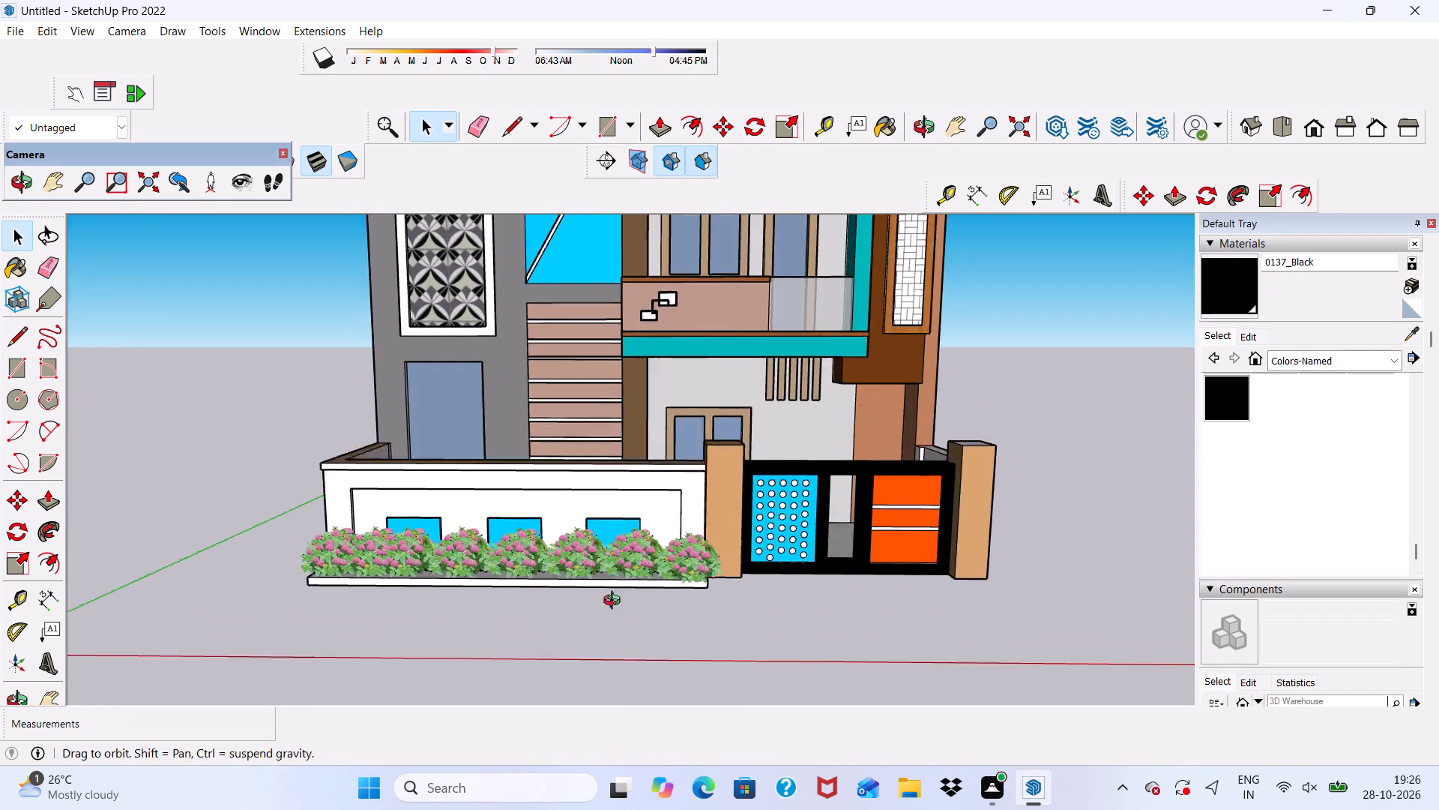
{"action": "middle_click_drag", "start_coordinate": [615, 602], "coordinate": [627, 681]}
{"action": "scroll", "coordinate": [617, 661], "scroll_direction": "up", "scroll_amount": 15}
{"action": "scroll", "coordinate": [454, 544], "scroll_direction": "down", "scroll_amount": 3}
{"action": "scroll", "coordinate": [443, 553], "scroll_direction": "up", "scroll_amount": 6}
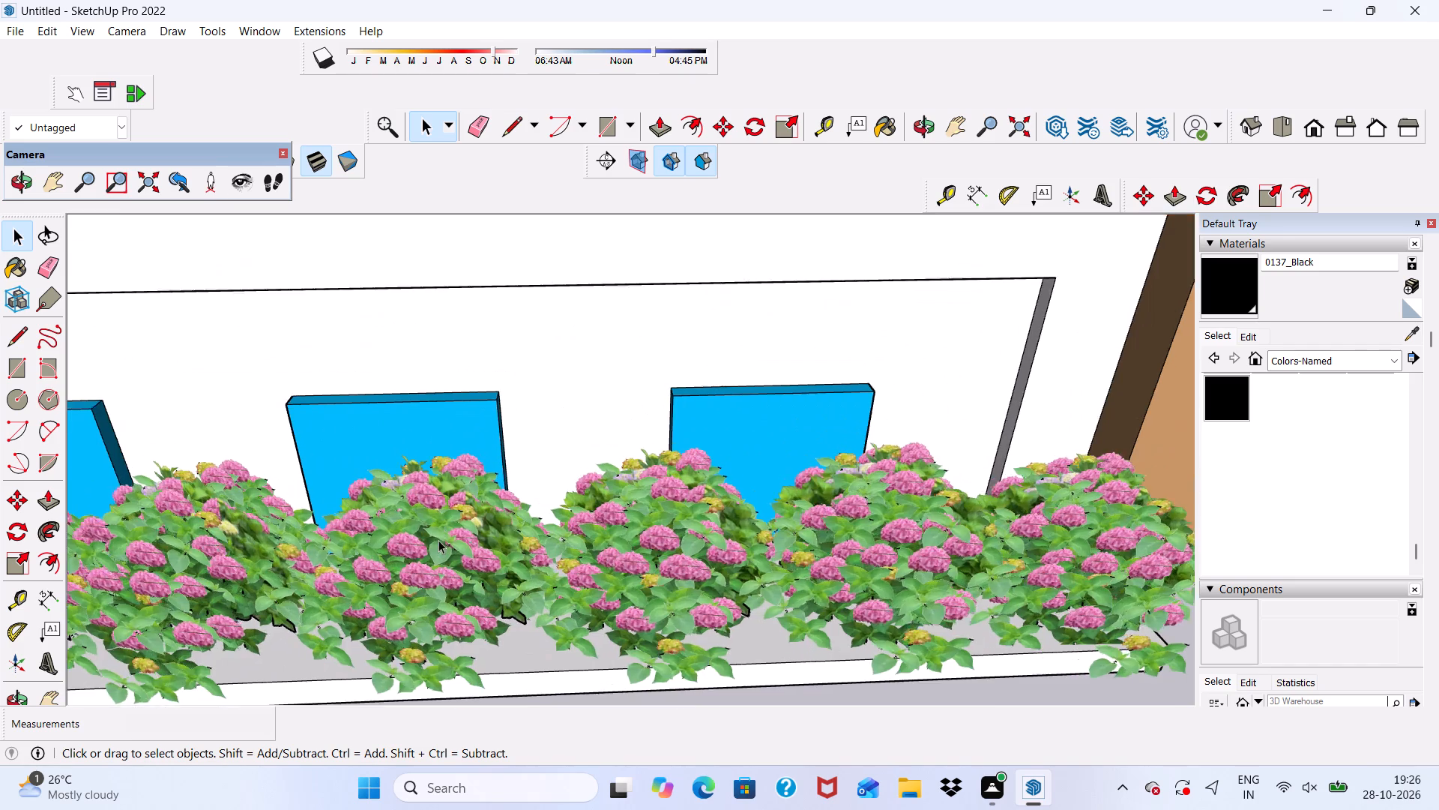
{"action": "scroll", "coordinate": [438, 540], "scroll_direction": "up", "scroll_amount": 1}
{"action": "scroll", "coordinate": [449, 613], "scroll_direction": "up", "scroll_amount": 4}
{"action": "scroll", "coordinate": [381, 583], "scroll_direction": "down", "scroll_amount": 2}
{"action": "scroll", "coordinate": [384, 580], "scroll_direction": "up", "scroll_amount": 3}
{"action": "middle_click_drag", "start_coordinate": [394, 562], "coordinate": [658, 360]}
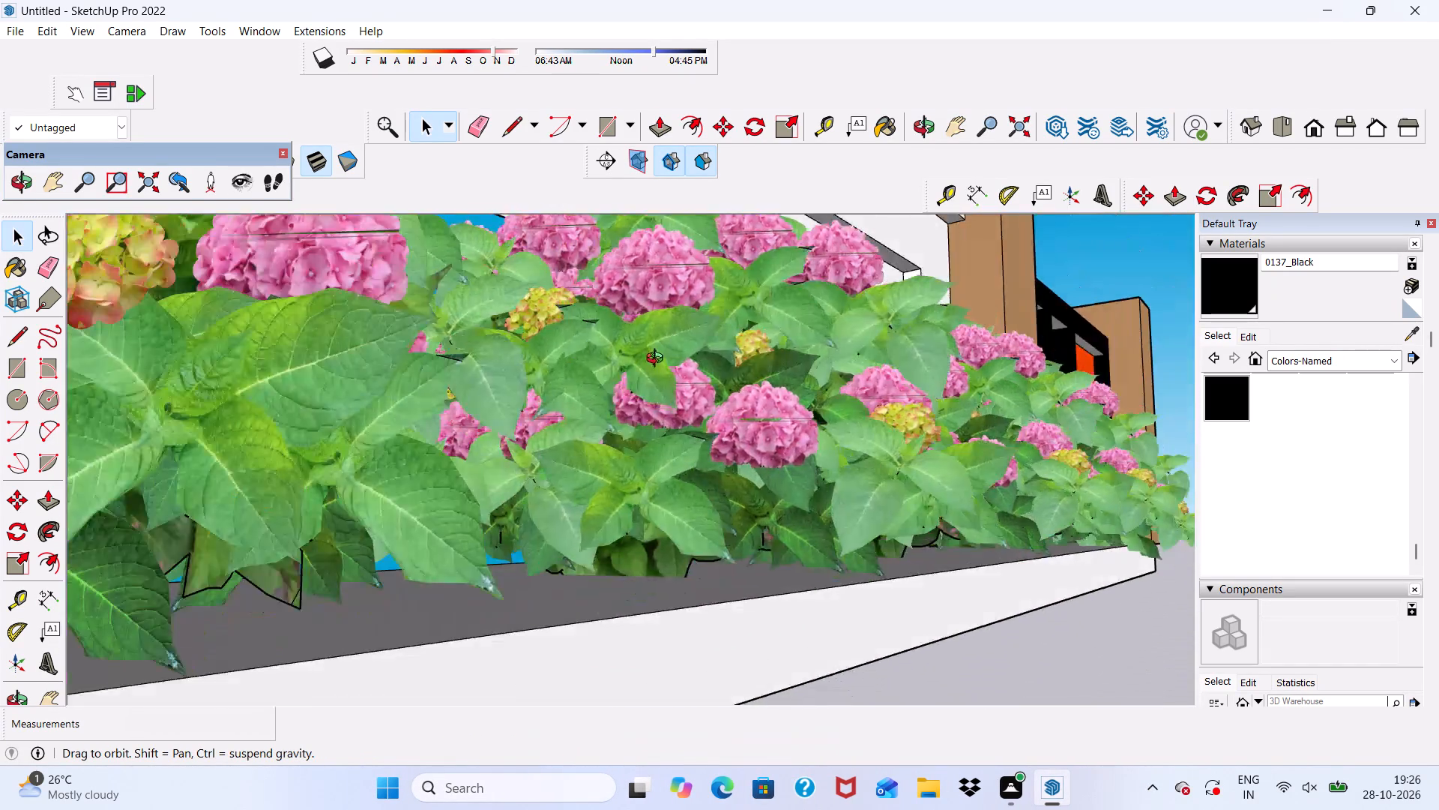
{"action": "middle_click_drag", "start_coordinate": [658, 360], "coordinate": [282, 479]}
{"action": "scroll", "coordinate": [473, 487], "scroll_direction": "down", "scroll_amount": 6}
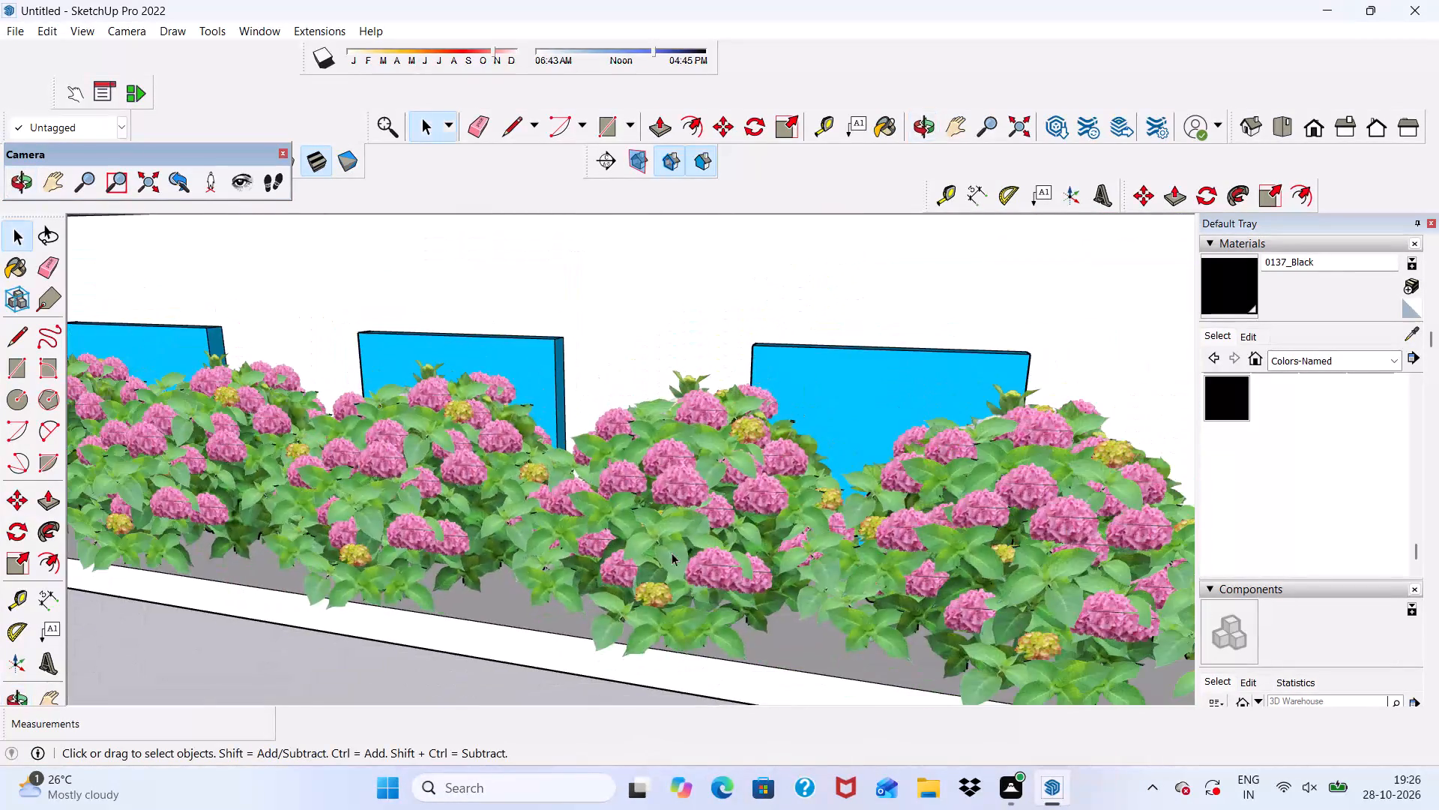
{"action": "scroll", "coordinate": [672, 553], "scroll_direction": "down", "scroll_amount": 10}
{"action": "middle_click_drag", "start_coordinate": [705, 514], "coordinate": [998, 424]}
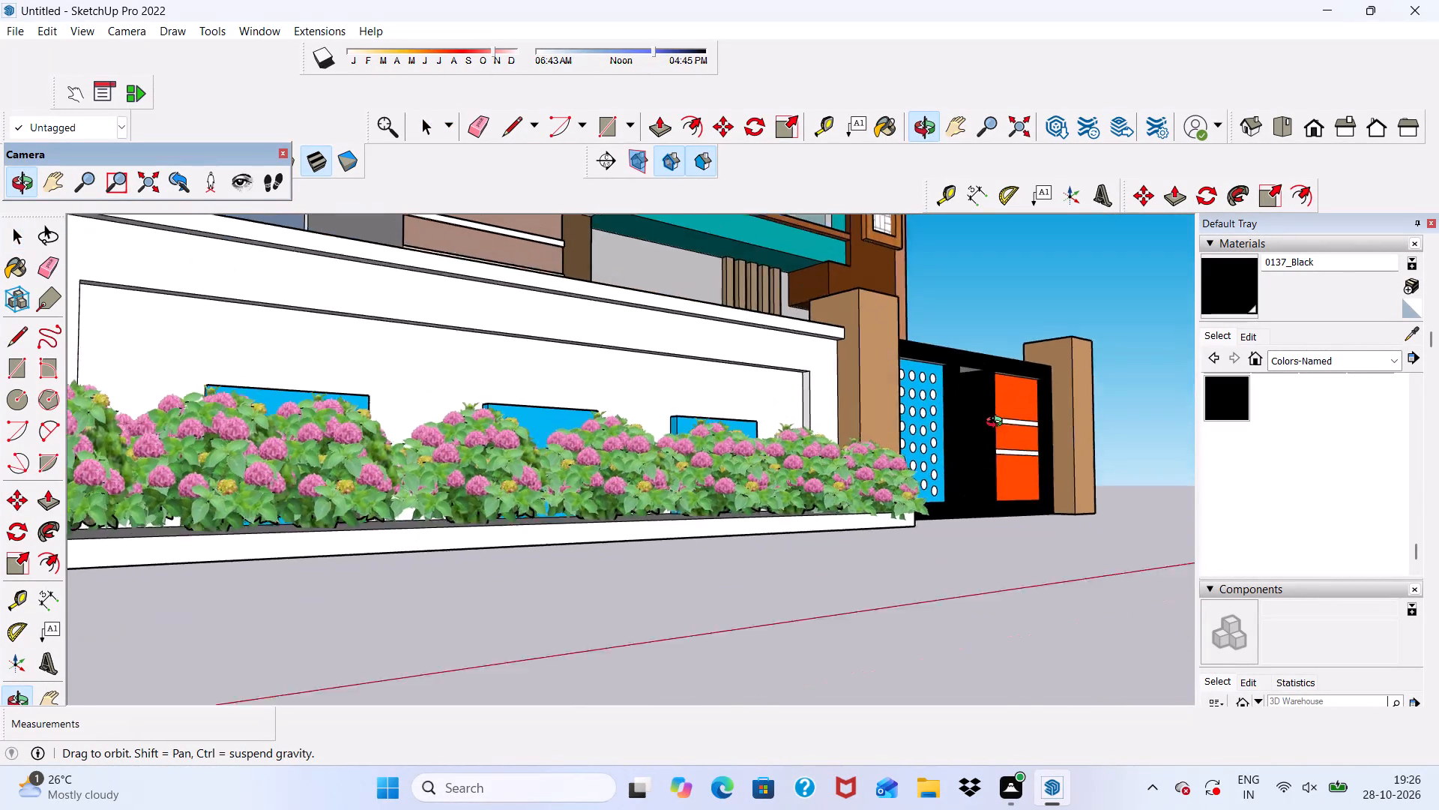
{"action": "middle_click_drag", "start_coordinate": [998, 424], "coordinate": [841, 507]}
{"action": "scroll", "coordinate": [776, 538], "scroll_direction": "up", "scroll_amount": 1}
{"action": "scroll", "coordinate": [653, 541], "scroll_direction": "down", "scroll_amount": 4}
{"action": "middle_click_drag", "start_coordinate": [734, 560], "coordinate": [705, 576]}
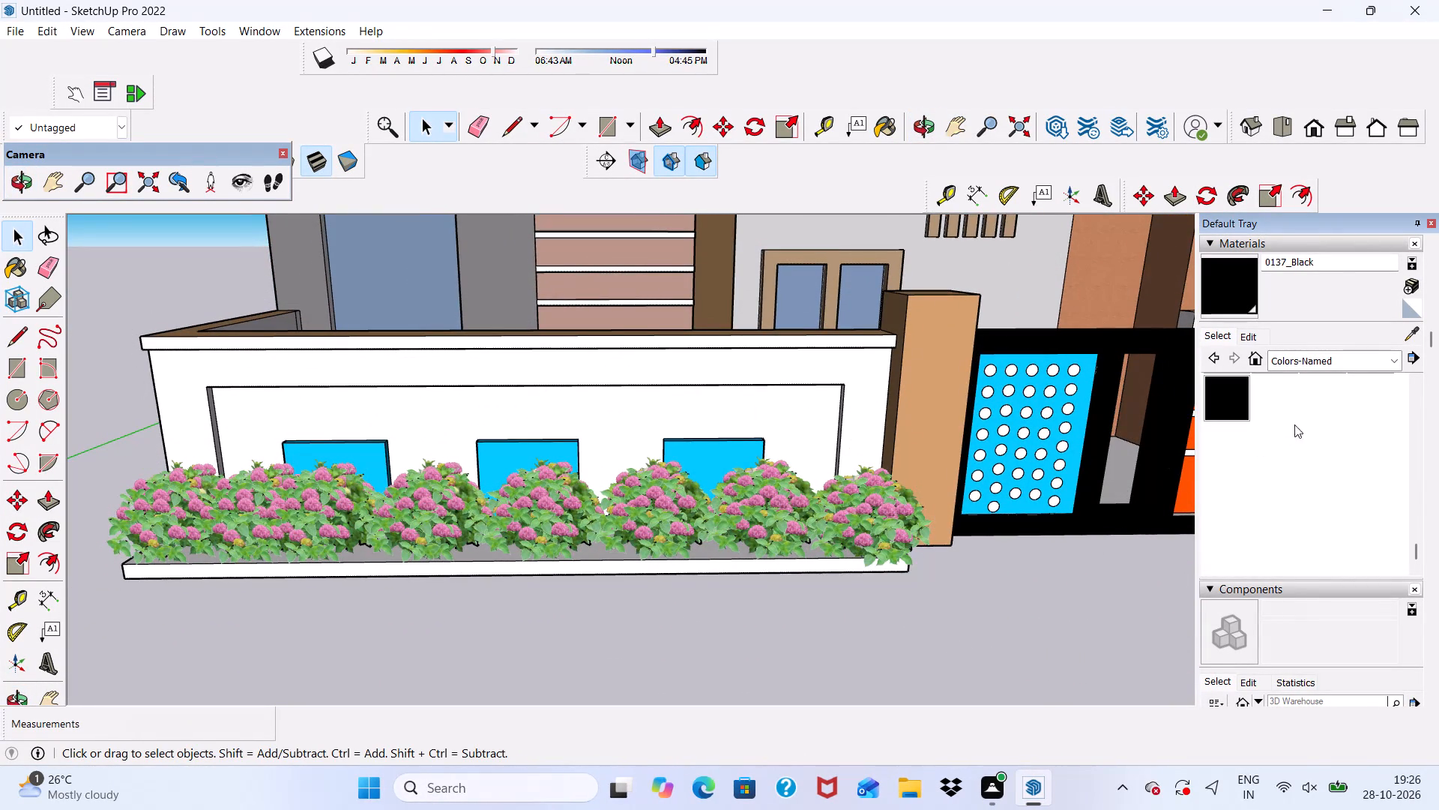
Bring up the material selection for the Colors-Named collection.
{"action": "left_click", "coordinate": [1213, 334]}
{"action": "left_click", "coordinate": [1213, 337]}
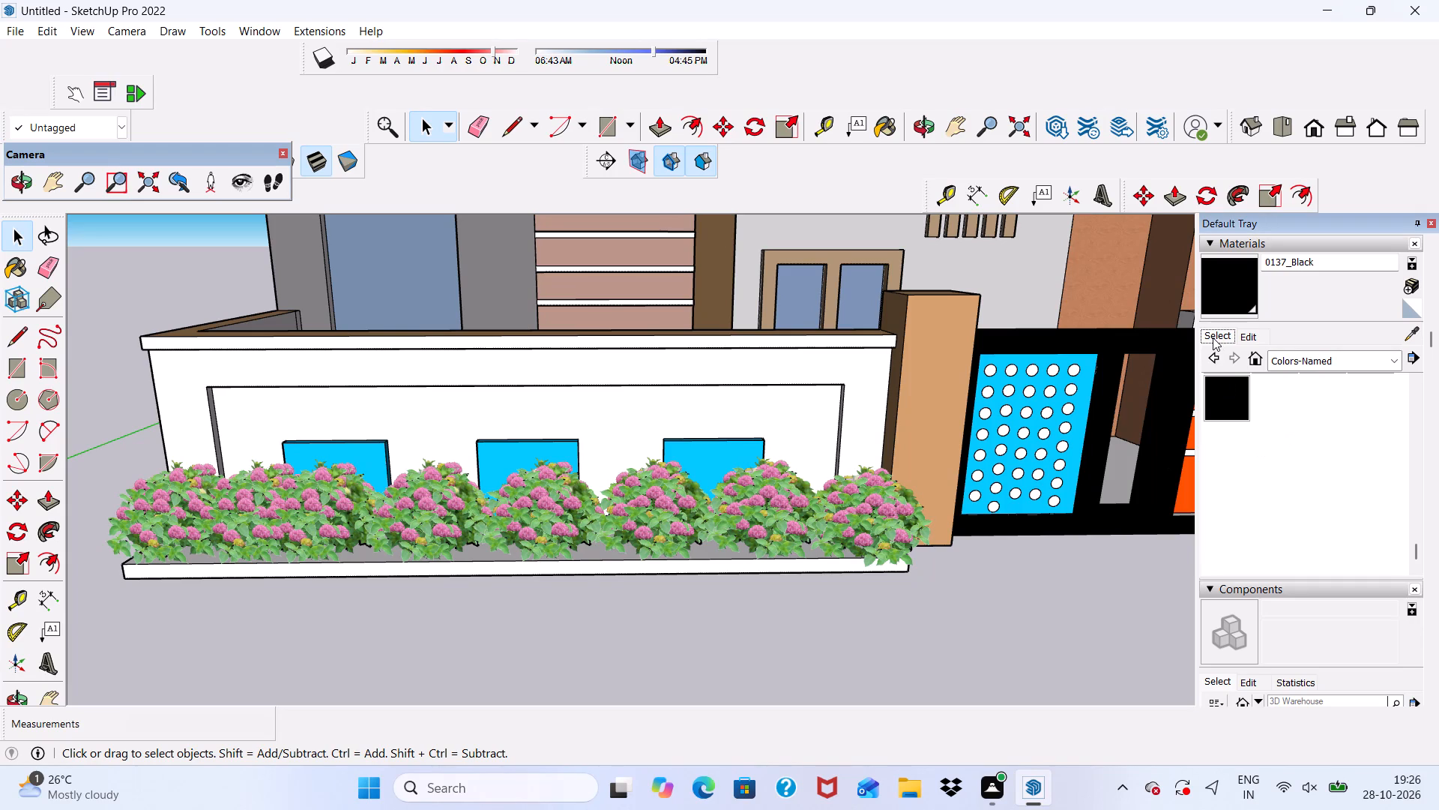
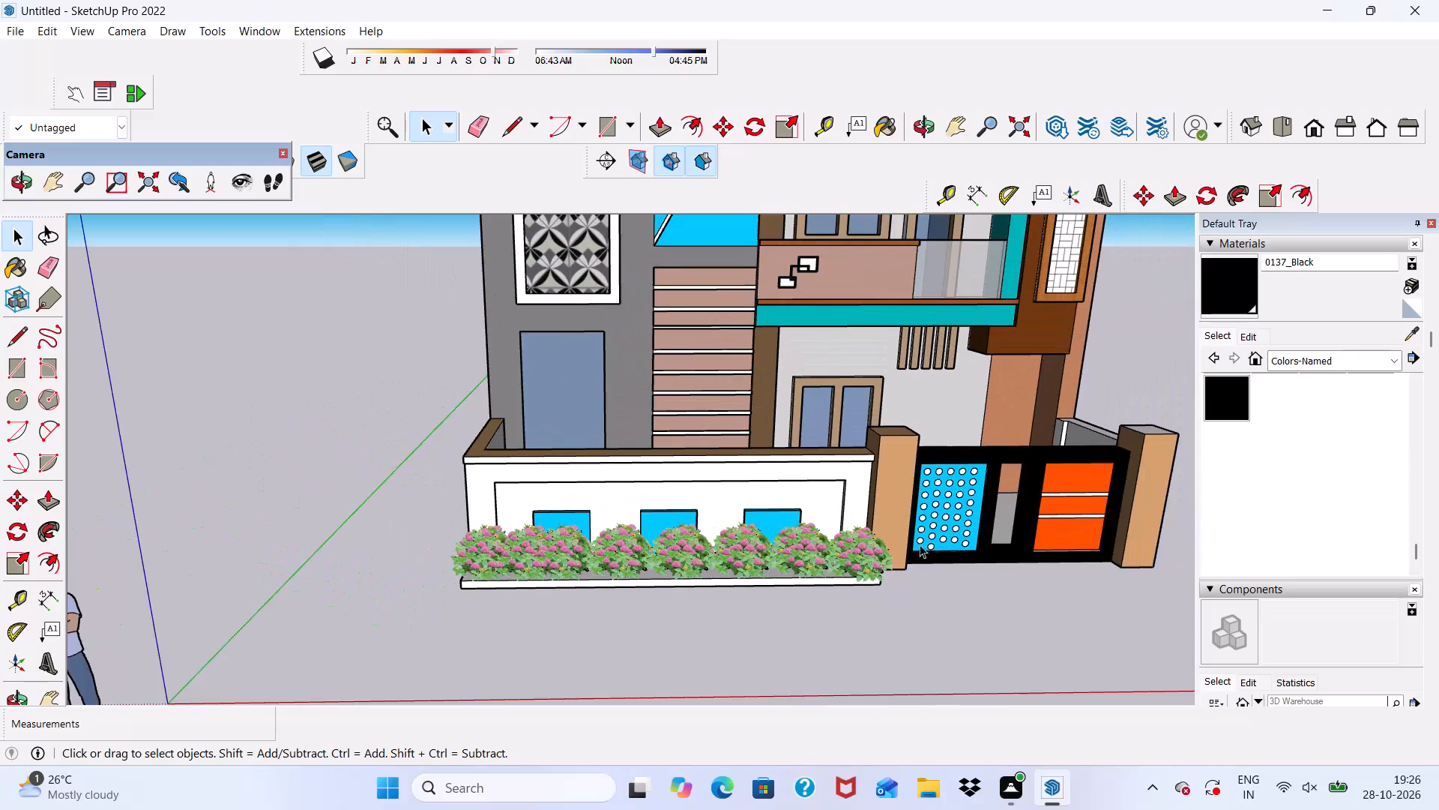
Paint the recessed panel on the front wall's street face with Formica Graystone from the Synthetic Surfaces collection.
{"action": "scroll", "coordinate": [1093, 536], "scroll_direction": "down", "scroll_amount": 1}
{"action": "scroll", "coordinate": [922, 550], "scroll_direction": "up", "scroll_amount": 3}
{"action": "middle_click_drag", "start_coordinate": [890, 601], "coordinate": [536, 565]}
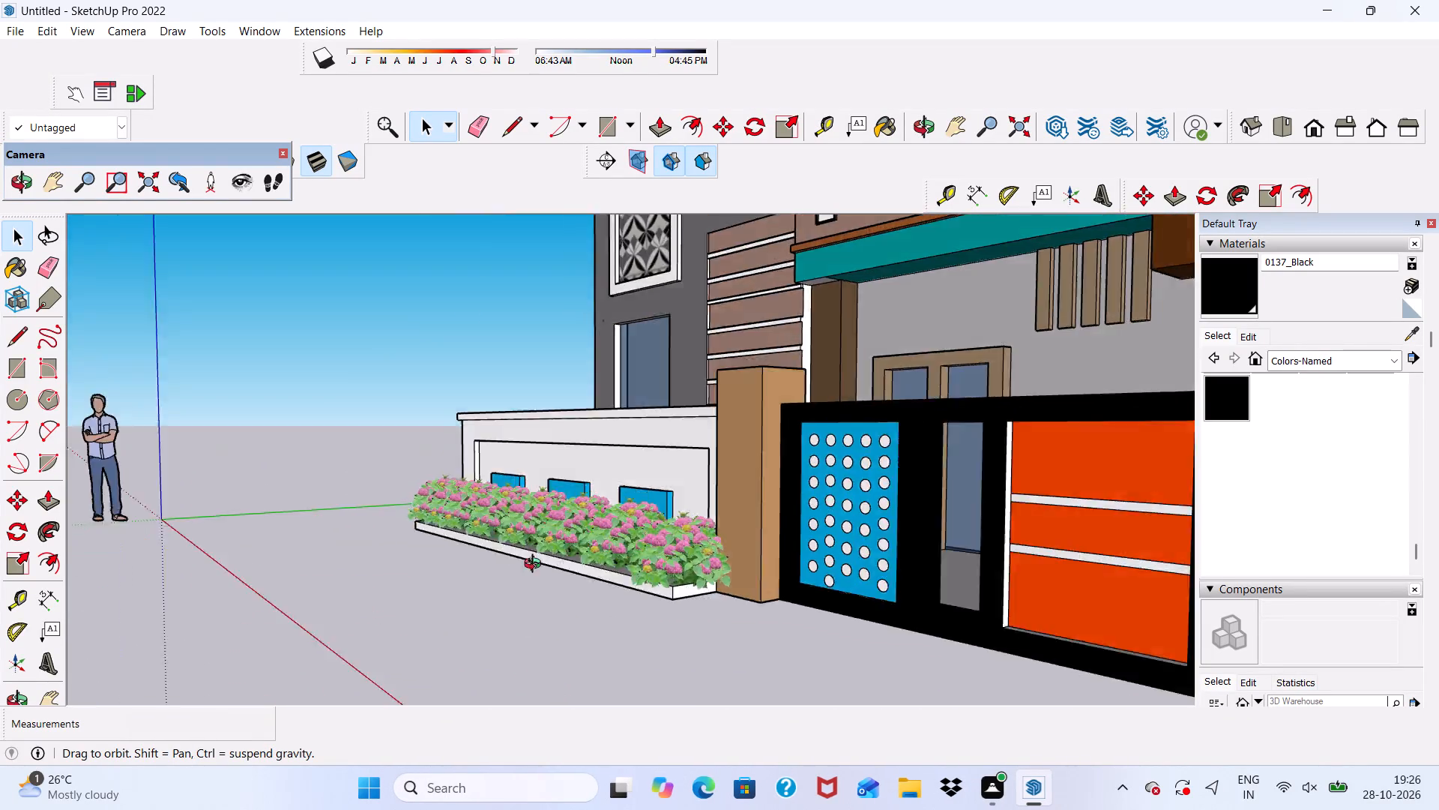
{"action": "middle_click_drag", "start_coordinate": [536, 565], "coordinate": [650, 625]}
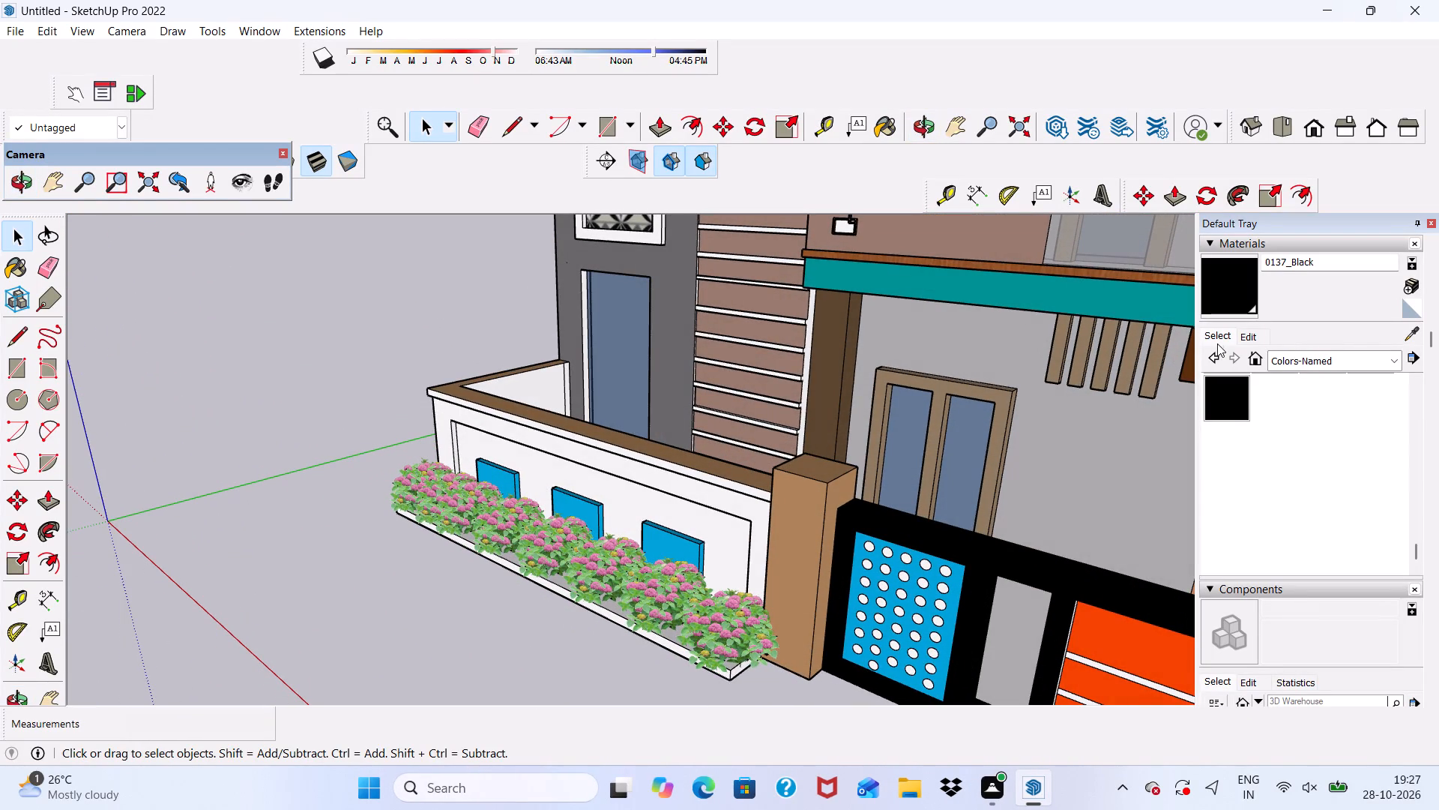
{"action": "left_click", "coordinate": [1217, 340]}
{"action": "left_click", "coordinate": [1217, 346]}
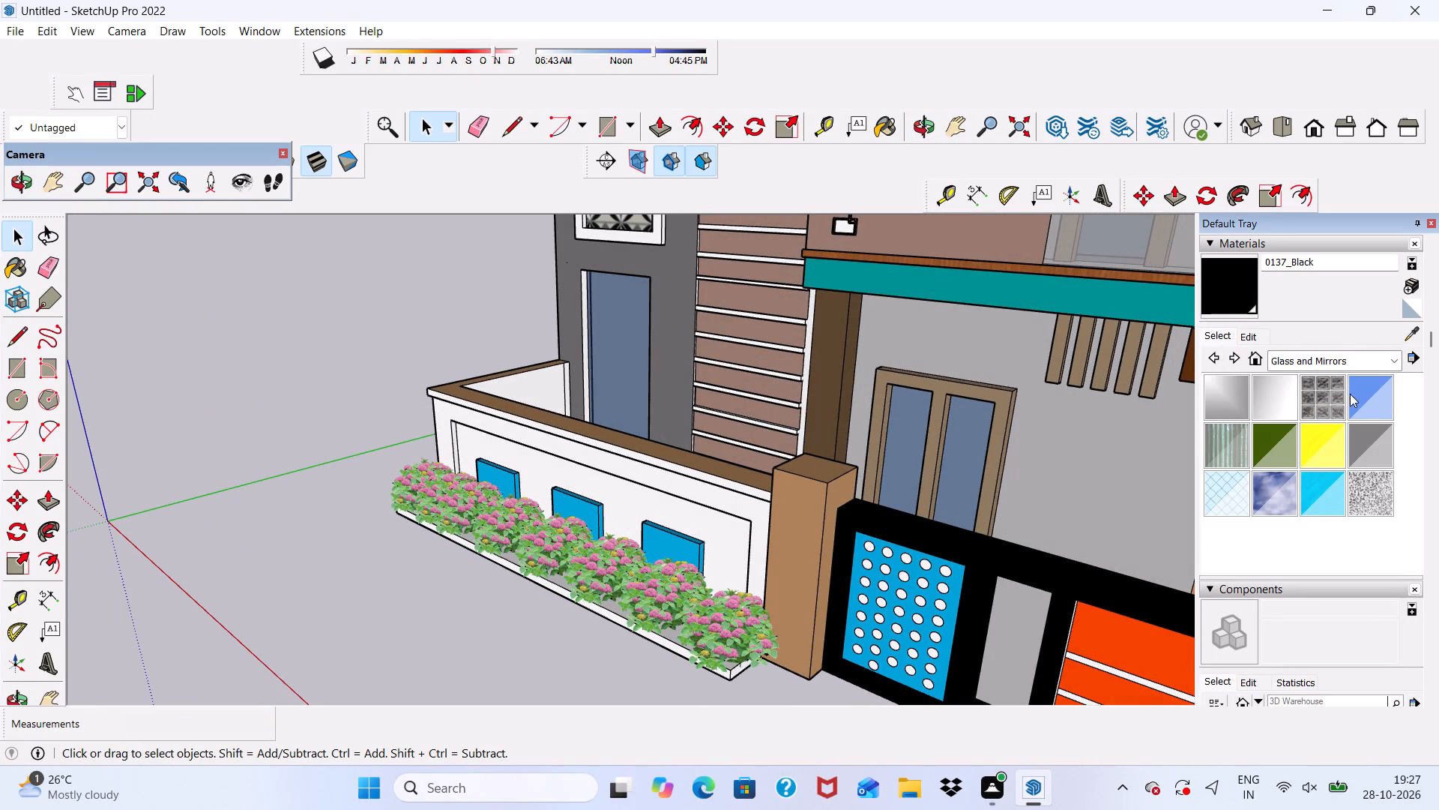
{"action": "left_click", "coordinate": [1396, 360]}
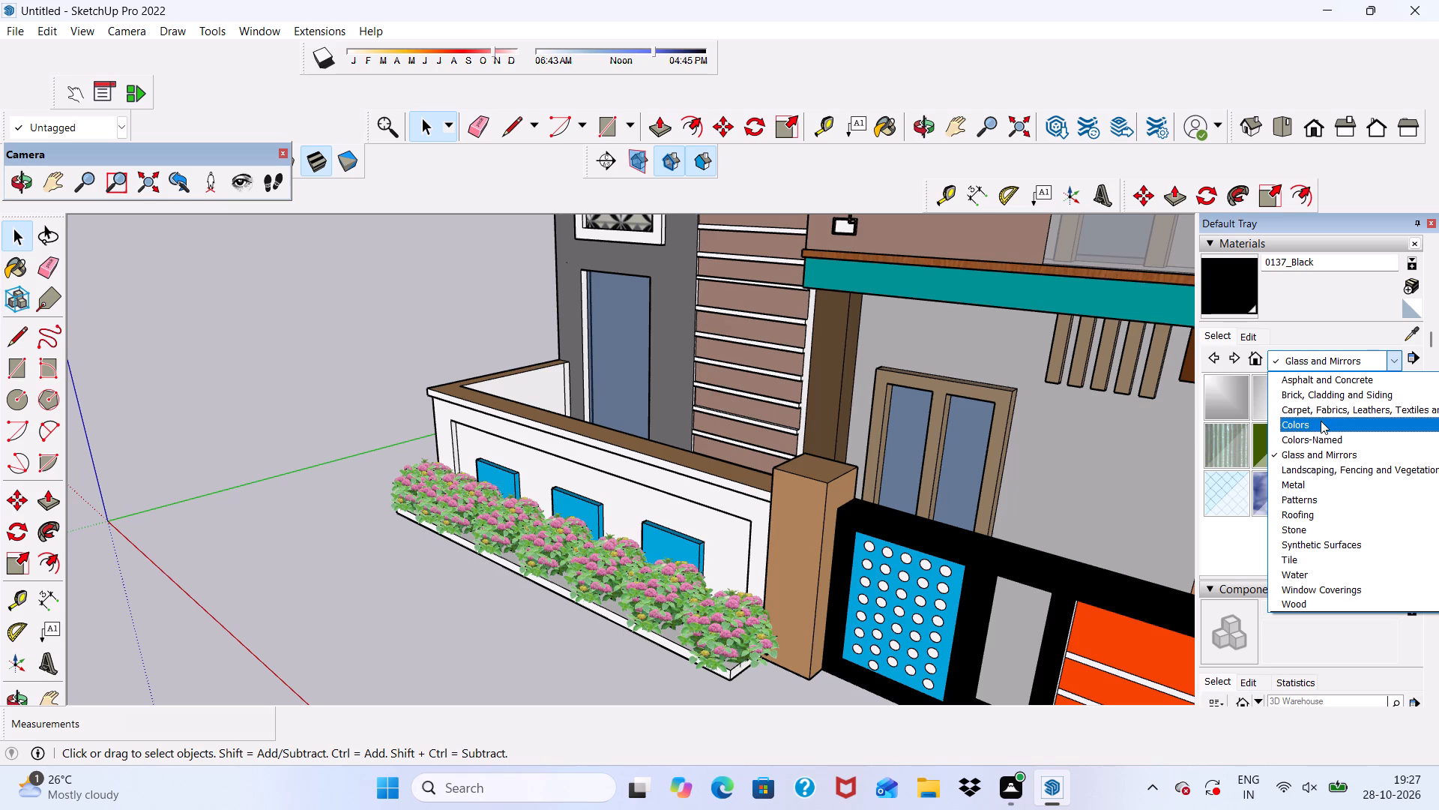
{"action": "left_click", "coordinate": [1324, 544]}
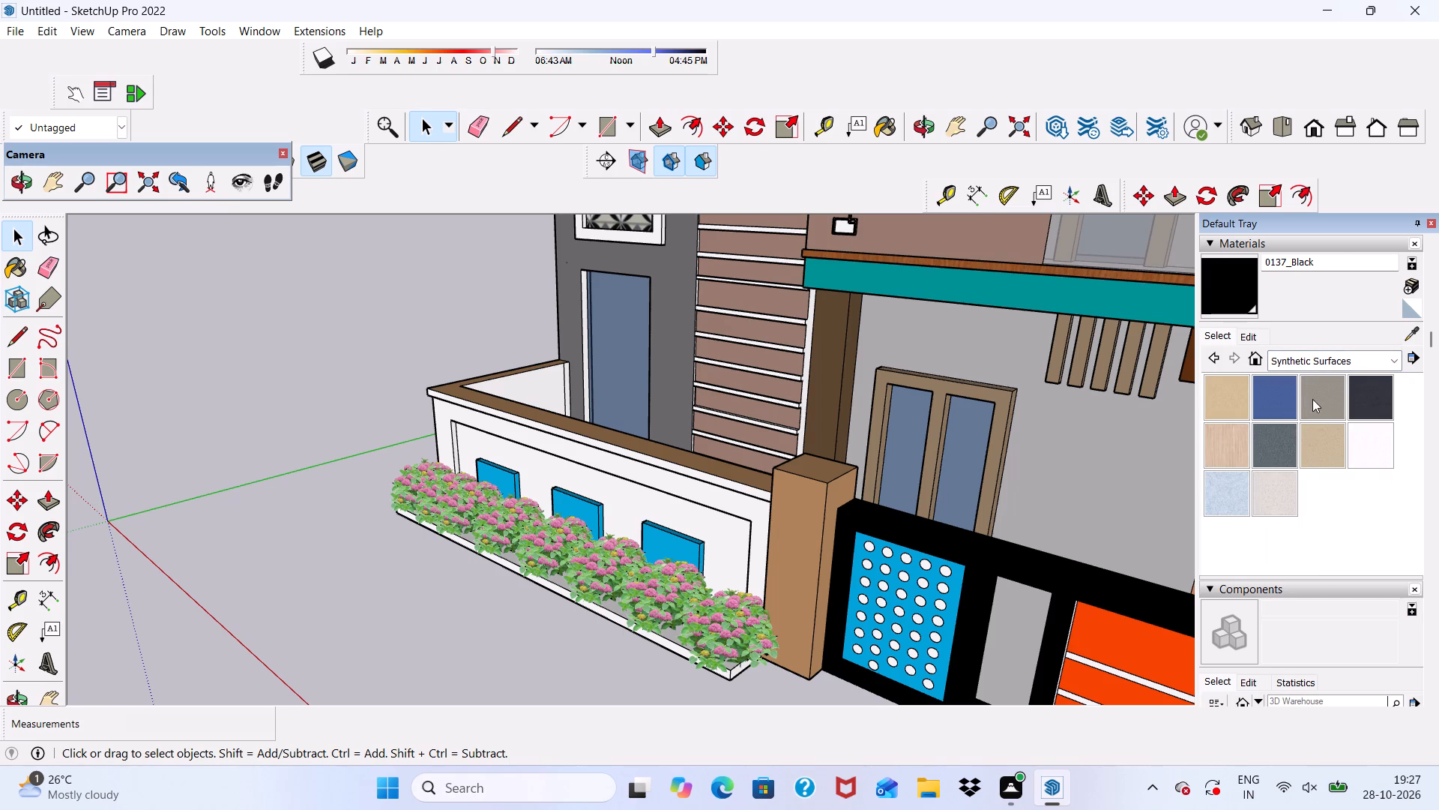
{"action": "left_click", "coordinate": [1315, 387]}
{"action": "scroll", "coordinate": [1144, 469], "scroll_direction": "up", "scroll_amount": 3}
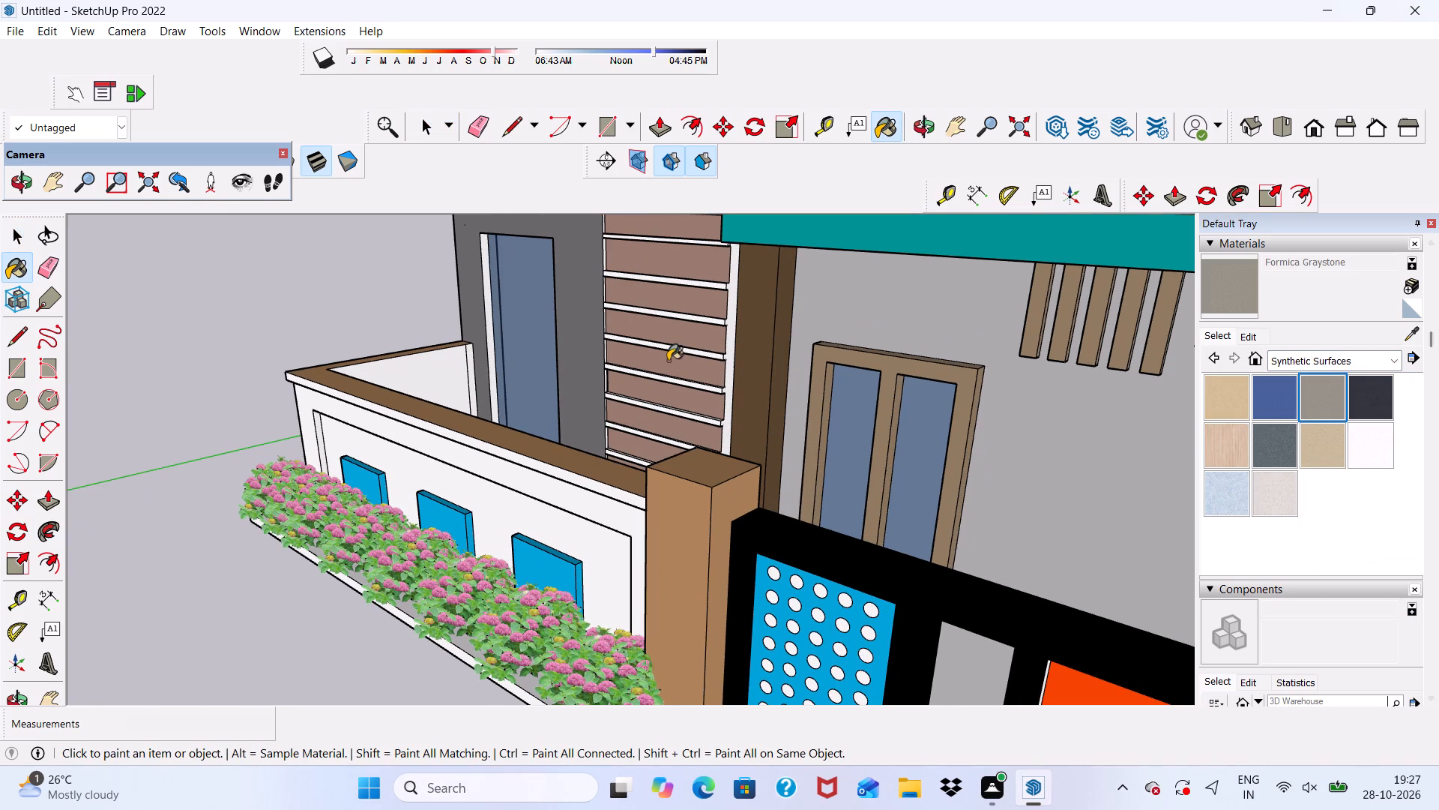
{"action": "left_click", "coordinate": [486, 512]}
Paint the street-facing edge and underside of the front wall's coping with Formica Graystone.
{"action": "scroll", "coordinate": [486, 509], "scroll_direction": "down", "scroll_amount": 1}
{"action": "middle_click_drag", "start_coordinate": [487, 499], "coordinate": [761, 306]}
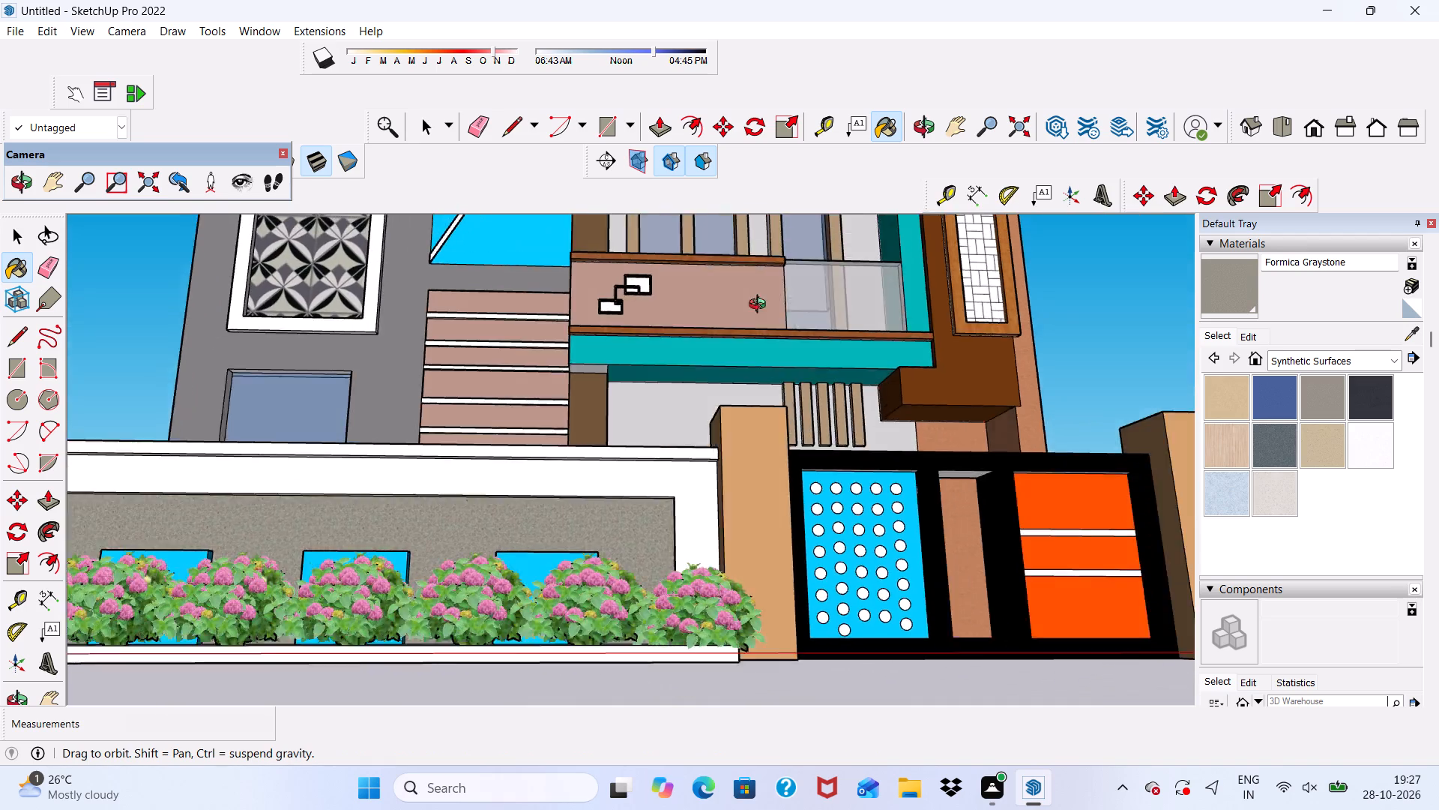
{"action": "middle_click_drag", "start_coordinate": [761, 306], "coordinate": [715, 391]}
{"action": "scroll", "coordinate": [678, 434], "scroll_direction": "up", "scroll_amount": 1}
{"action": "scroll", "coordinate": [675, 412], "scroll_direction": "down", "scroll_amount": 4}
{"action": "middle_click_drag", "start_coordinate": [705, 481], "coordinate": [480, 567]}
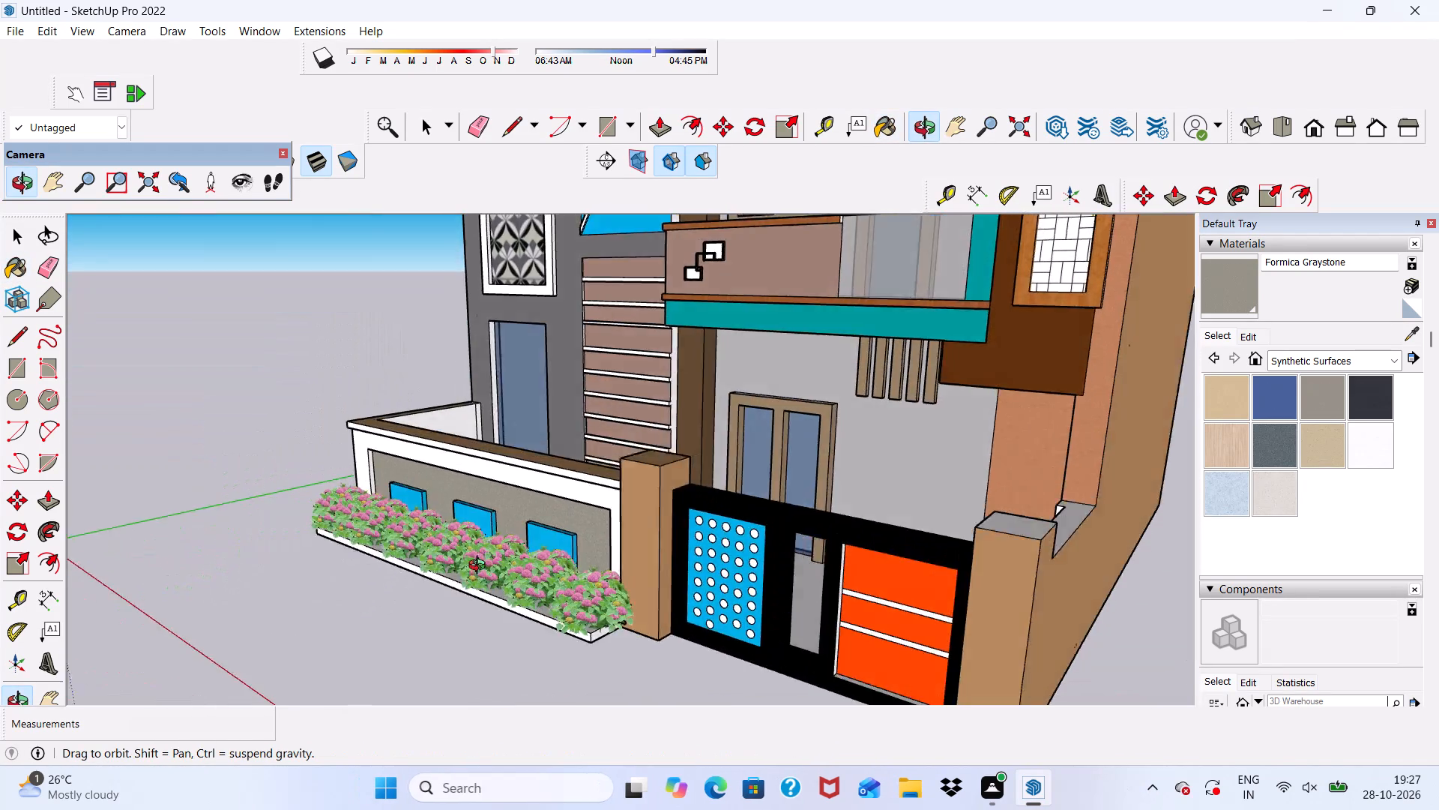
{"action": "middle_click_drag", "start_coordinate": [480, 567], "coordinate": [788, 527]}
{"action": "scroll", "coordinate": [597, 499], "scroll_direction": "up", "scroll_amount": 2}
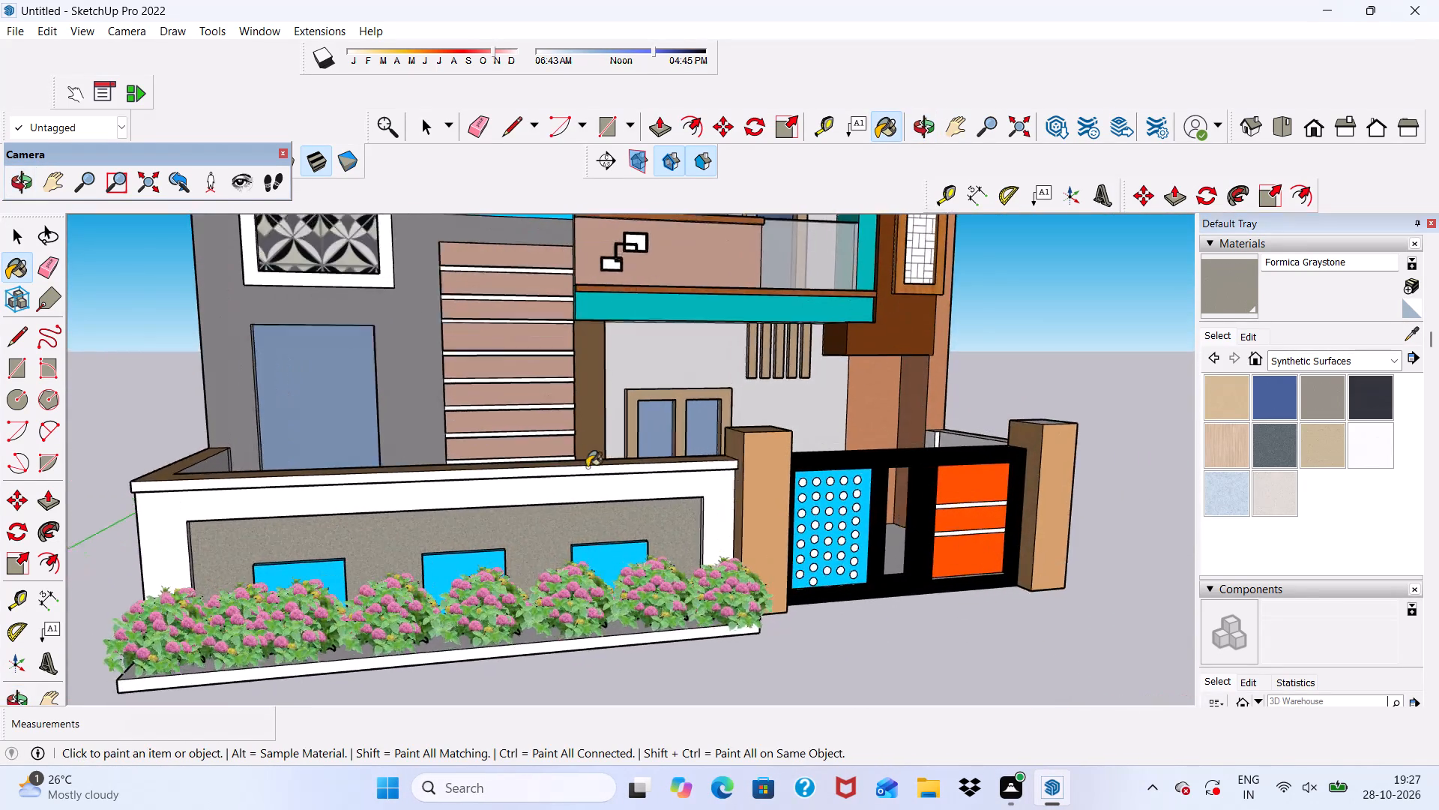
{"action": "scroll", "coordinate": [587, 467], "scroll_direction": "up", "scroll_amount": 4}
{"action": "left_click", "coordinate": [562, 467]}
{"action": "scroll", "coordinate": [600, 488], "scroll_direction": "down", "scroll_amount": 2}
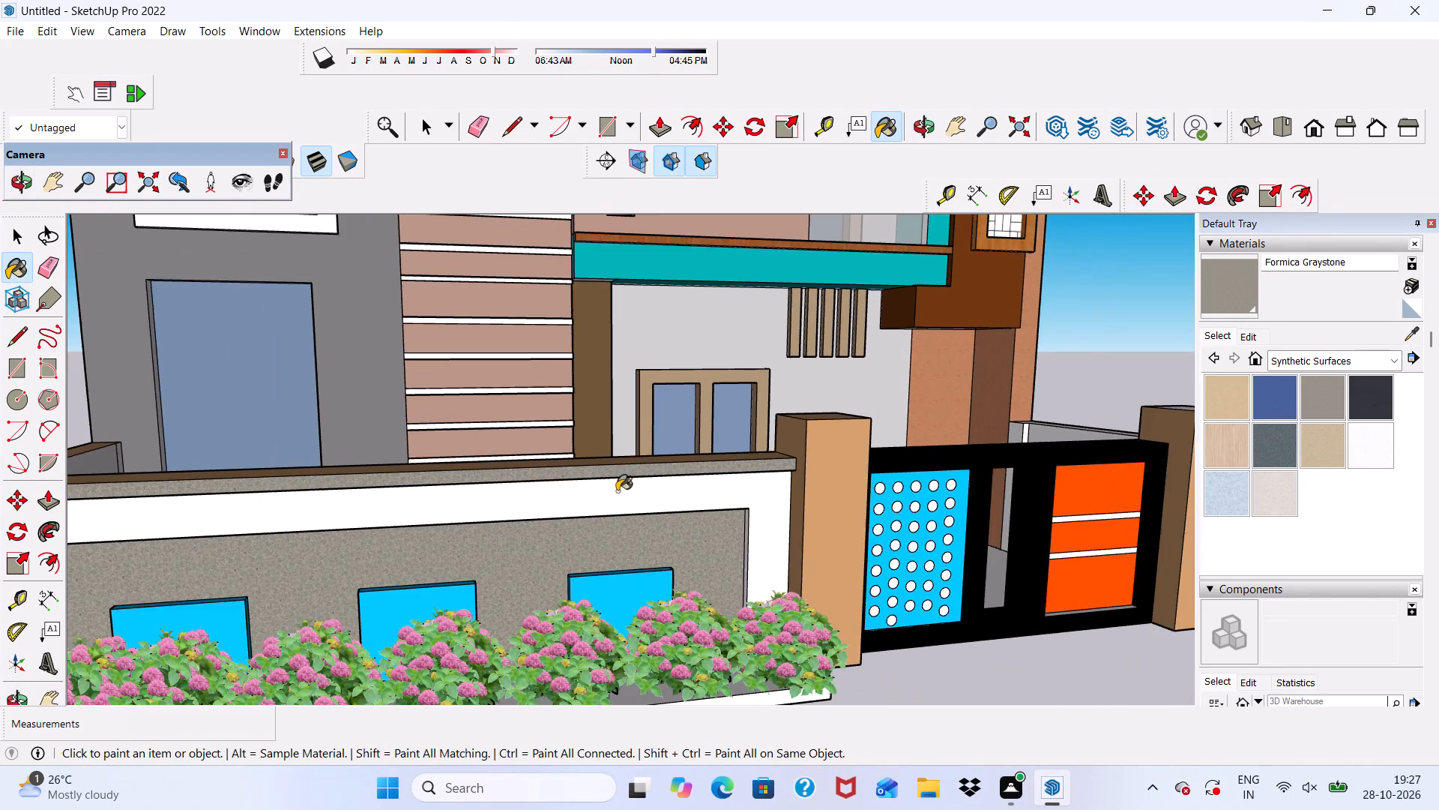
{"action": "middle_click_drag", "start_coordinate": [616, 484], "coordinate": [592, 346]}
{"action": "scroll", "coordinate": [592, 346], "scroll_direction": "up", "scroll_amount": 2}
{"action": "scroll", "coordinate": [573, 410], "scroll_direction": "up", "scroll_amount": 6}
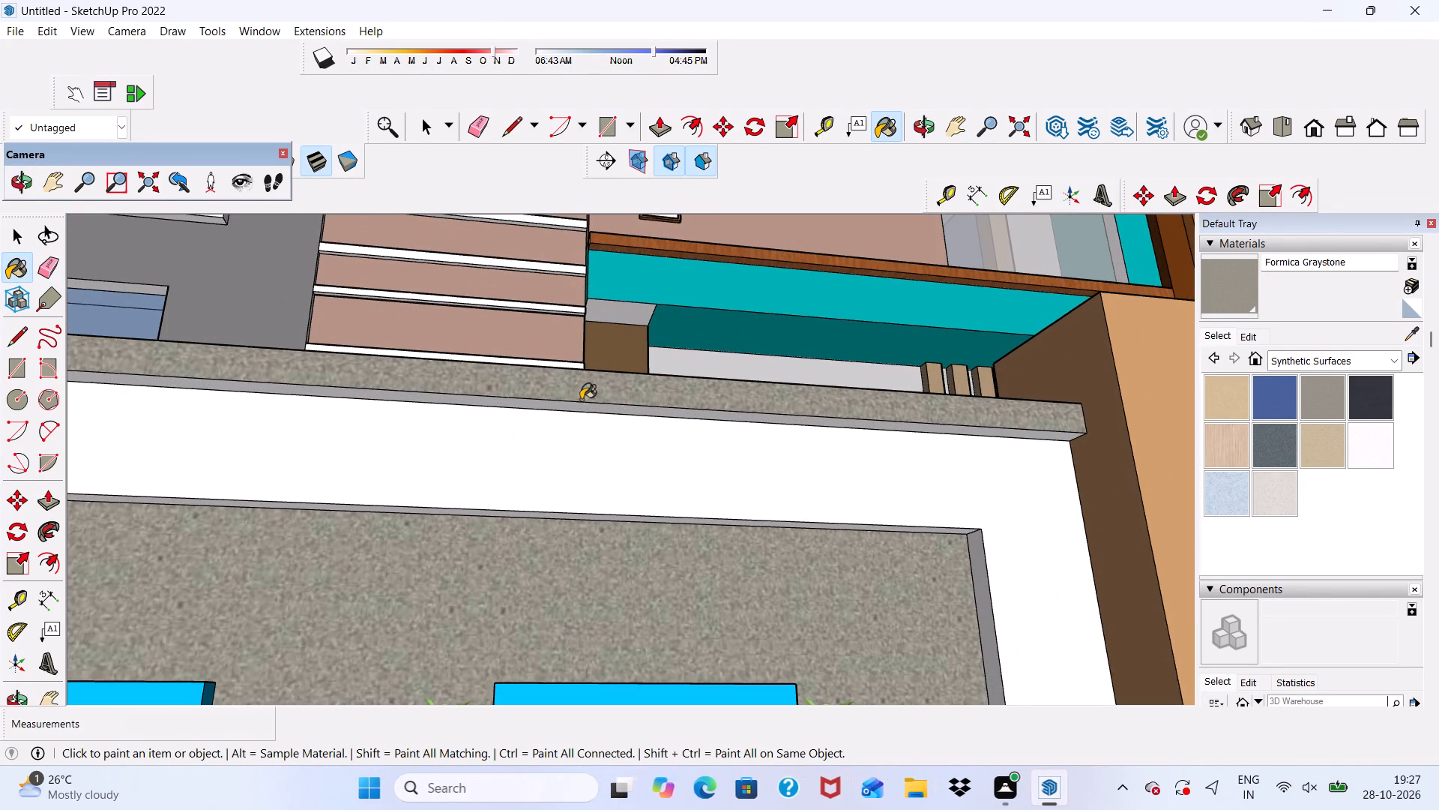
{"action": "left_click", "coordinate": [581, 405]}
{"action": "scroll", "coordinate": [584, 396], "scroll_direction": "down", "scroll_amount": 8}
{"action": "key", "text": "space"}
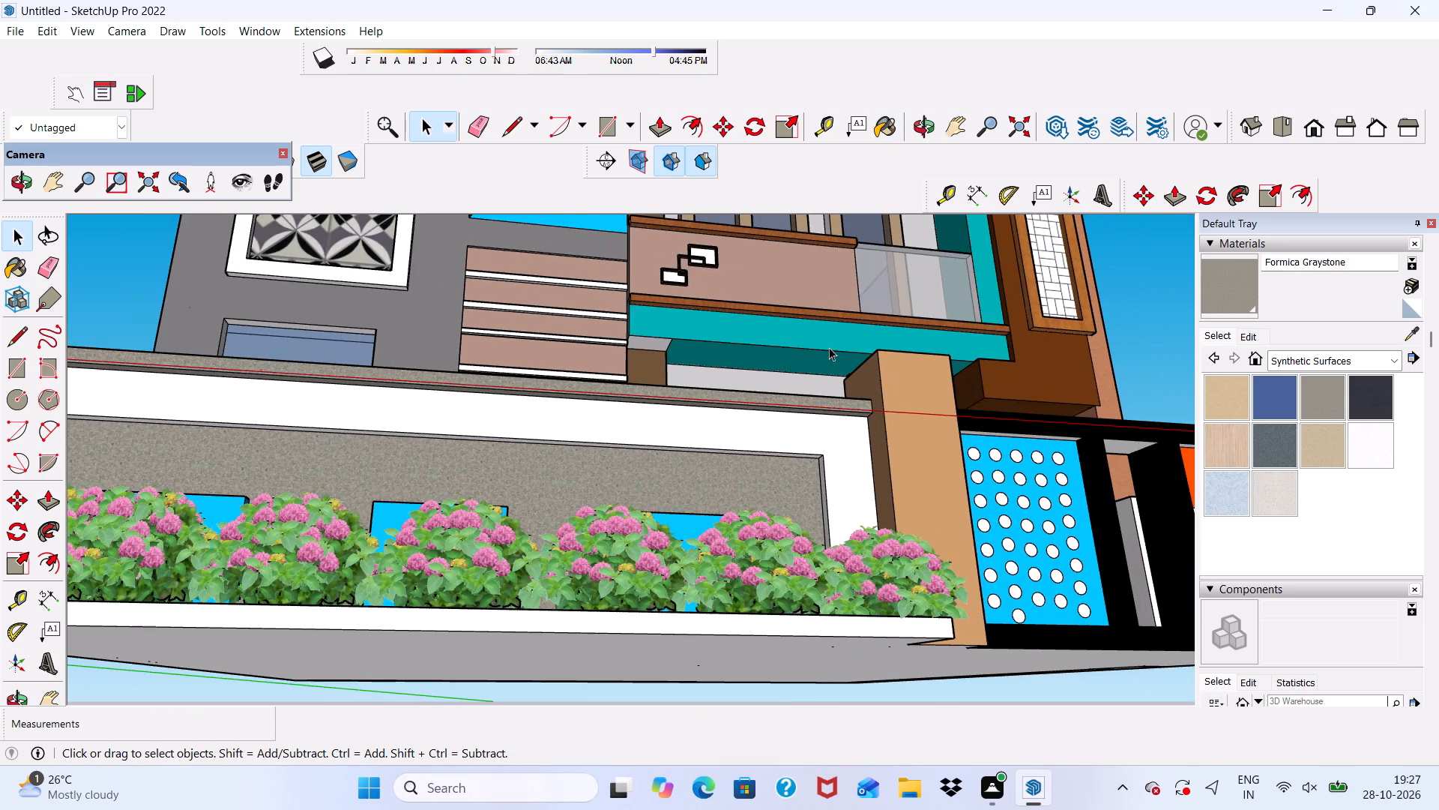
Paint the courtyard floor behind the front wall and gate with Granite Tile from the Tile collection.
{"action": "scroll", "coordinate": [829, 347], "scroll_direction": "down", "scroll_amount": 6}
{"action": "middle_click_drag", "start_coordinate": [877, 344], "coordinate": [790, 660]}
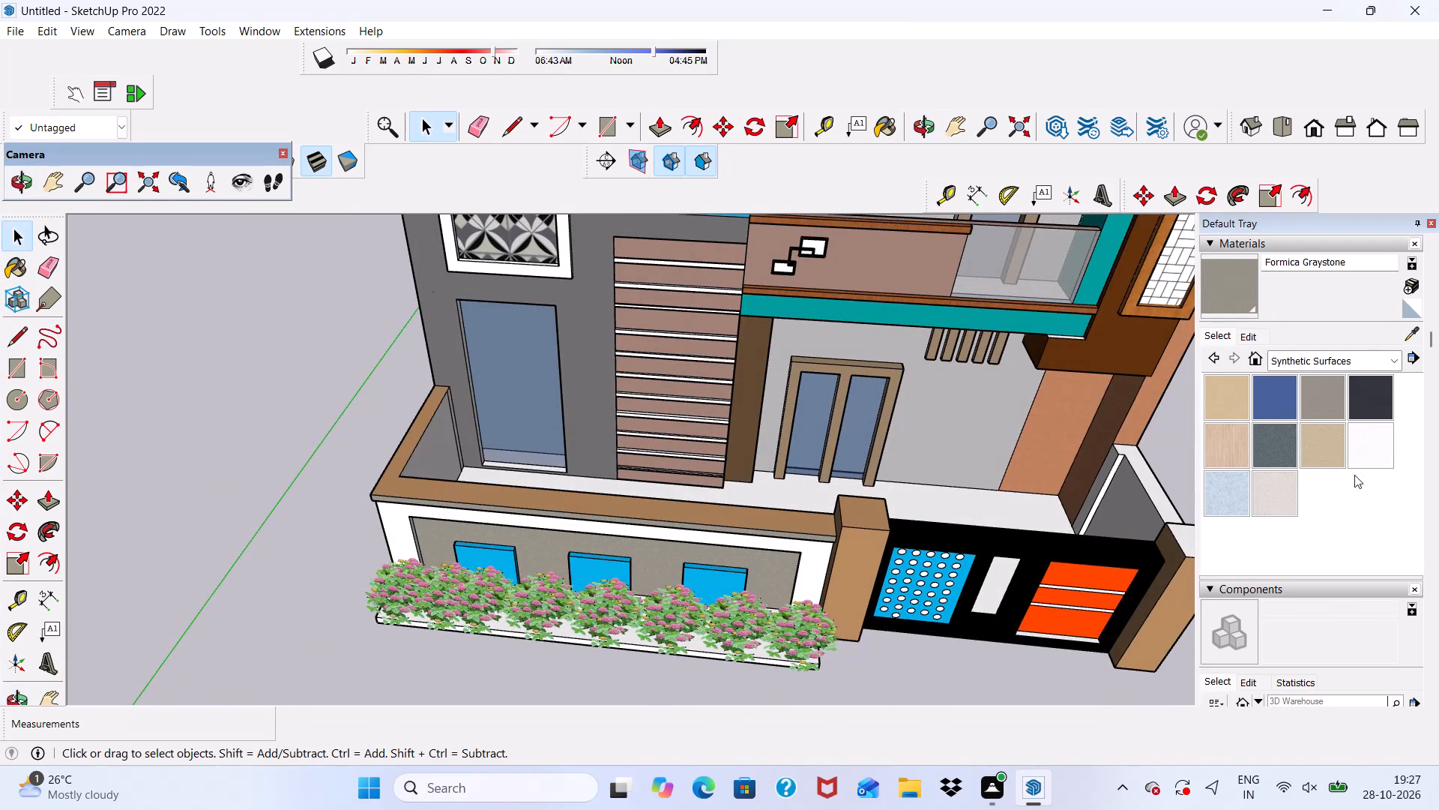
{"action": "left_click", "coordinate": [1396, 361]}
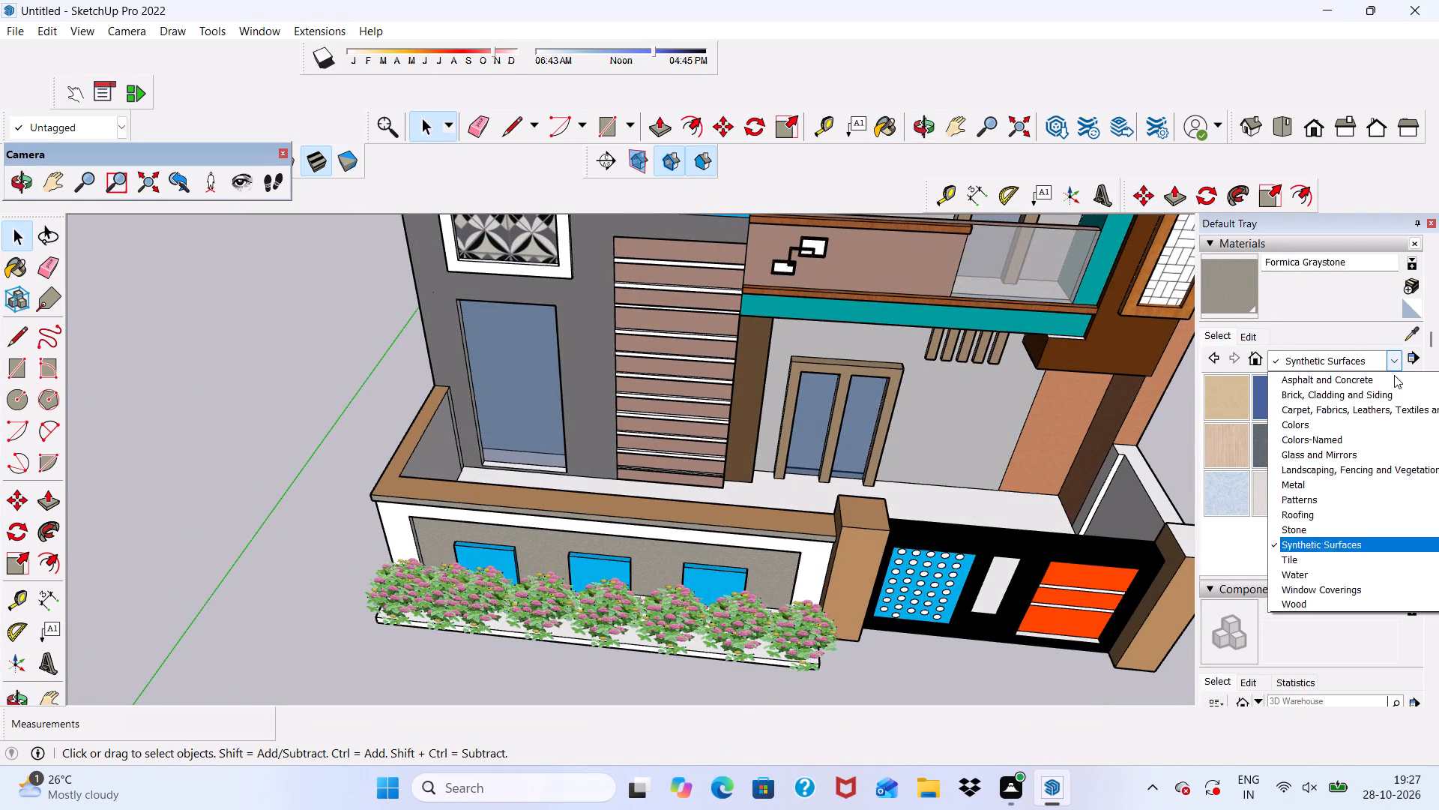
{"action": "left_click", "coordinate": [1330, 556]}
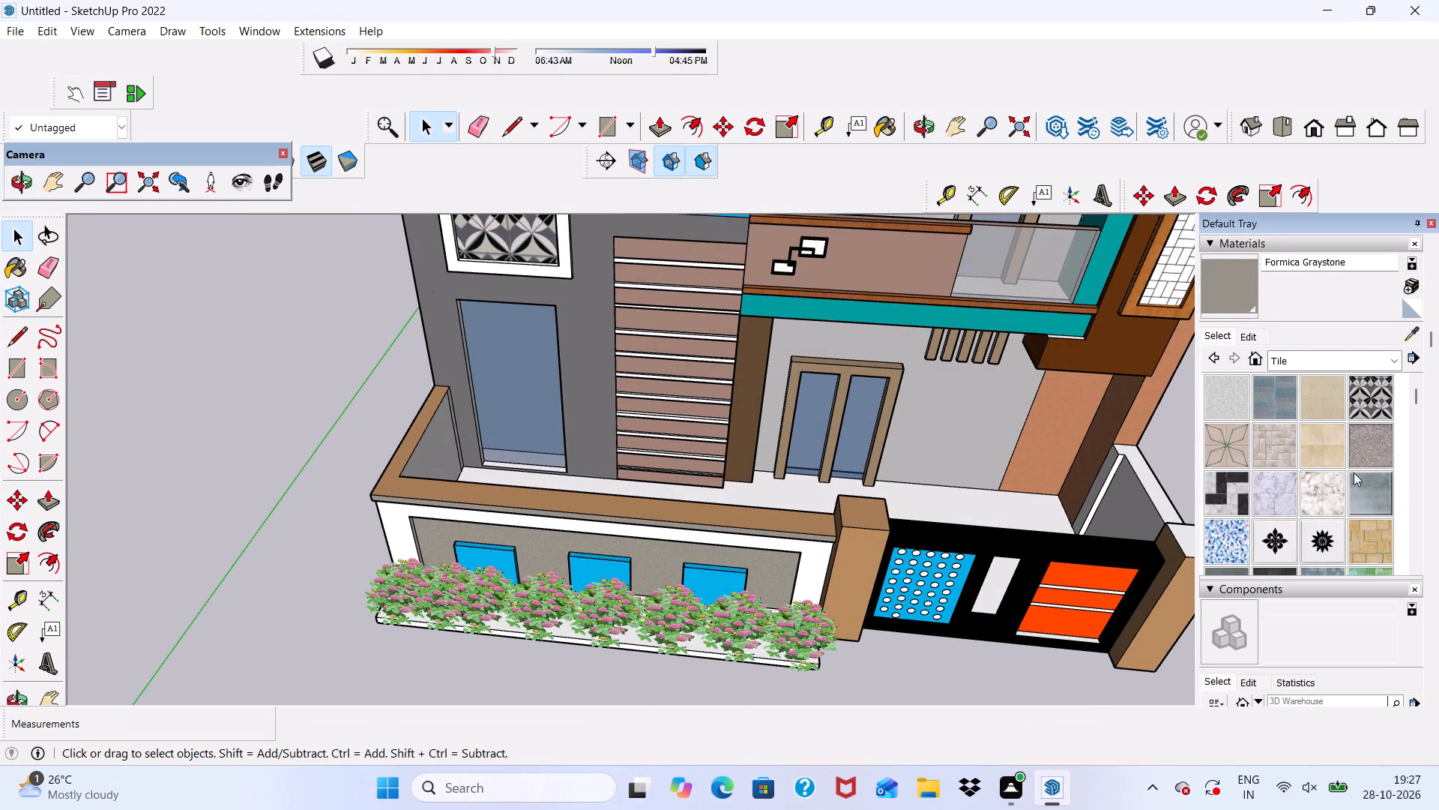
{"action": "left_click", "coordinate": [1363, 459]}
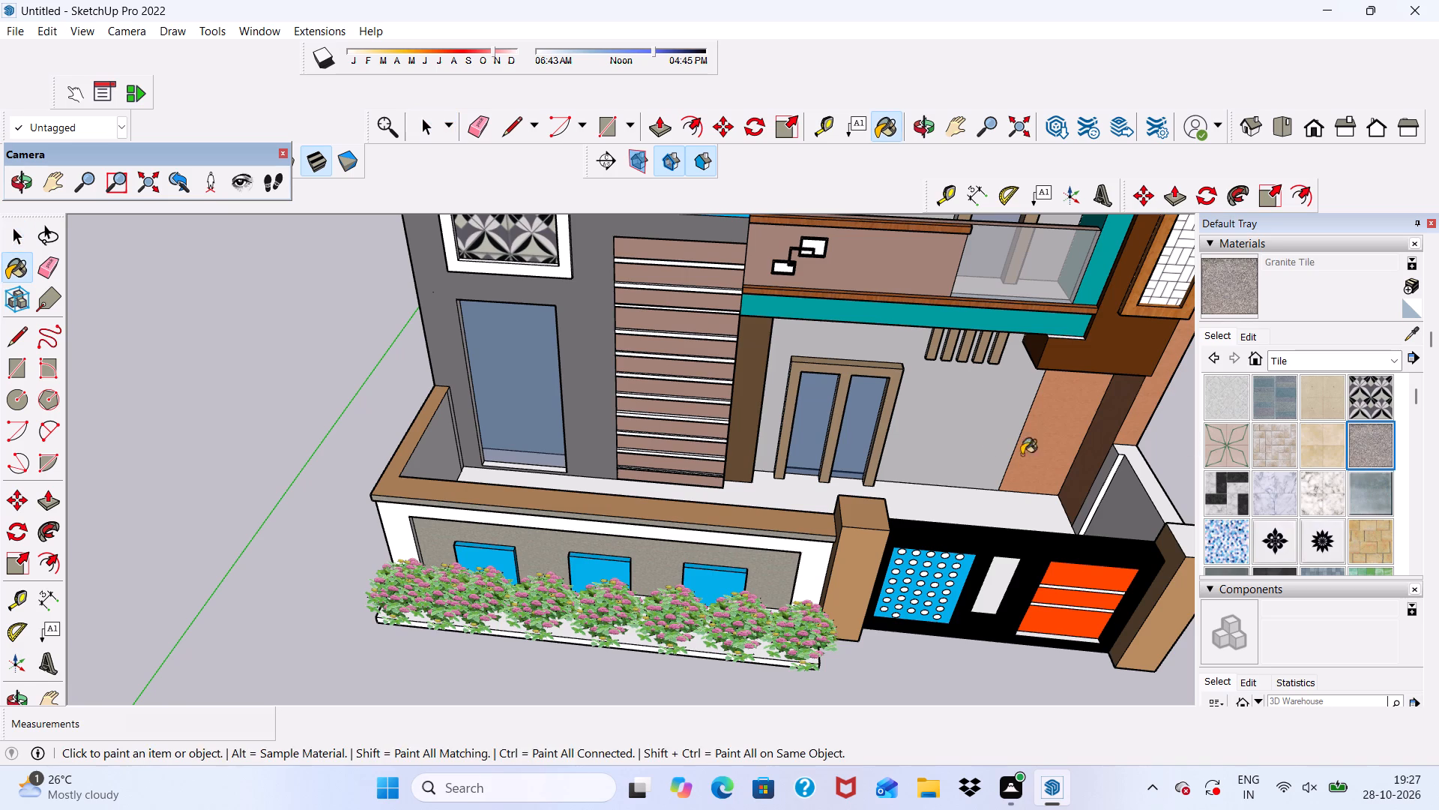
{"action": "middle_click_drag", "start_coordinate": [956, 454], "coordinate": [929, 558]}
{"action": "scroll", "coordinate": [920, 496], "scroll_direction": "up", "scroll_amount": 1}
{"action": "left_click", "coordinate": [920, 505]}
Paint the first-floor balcony's floor with Marble Carrara Gold Floor Tile.
{"action": "scroll", "coordinate": [875, 529], "scroll_direction": "down", "scroll_amount": 2}
{"action": "middle_click_drag", "start_coordinate": [875, 536], "coordinate": [881, 523]}
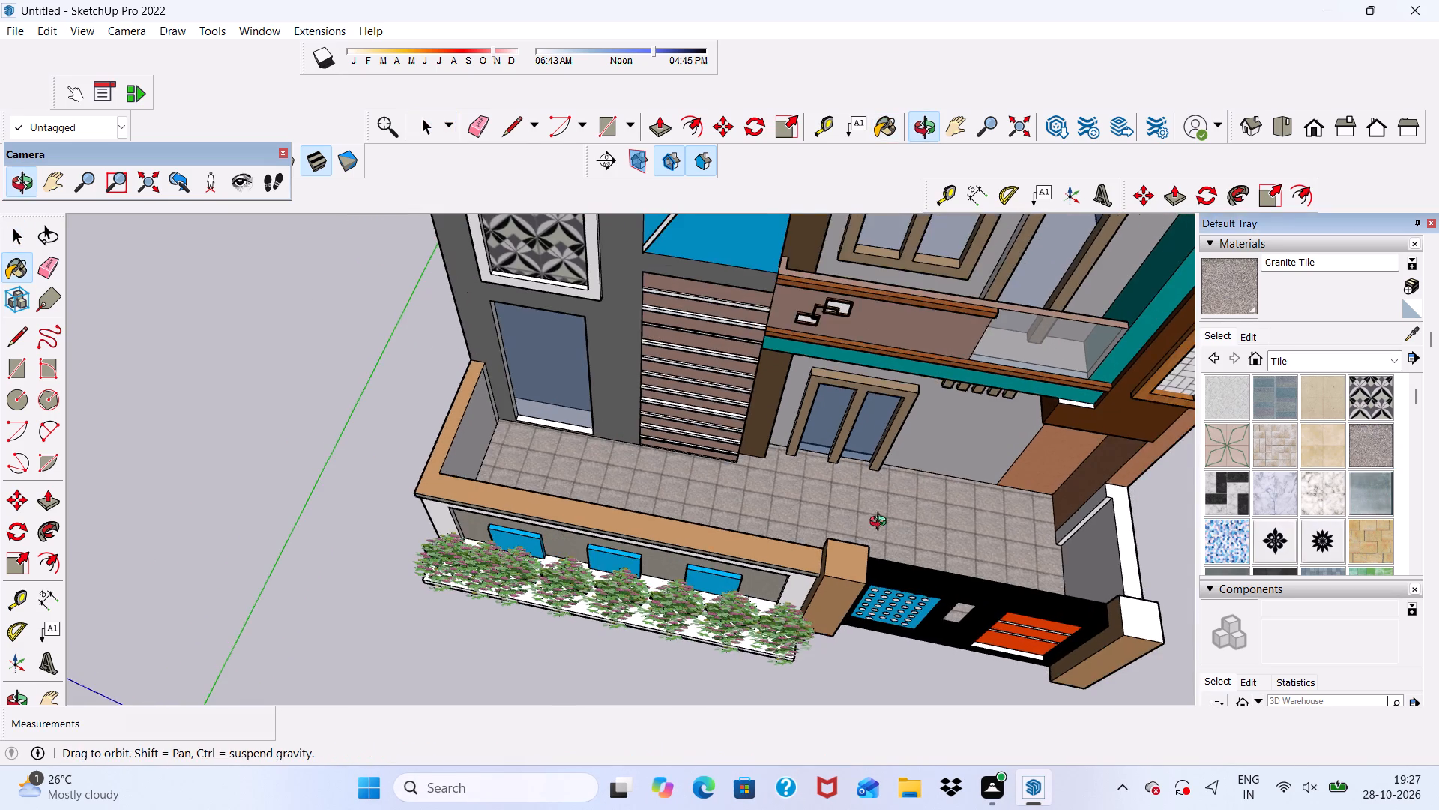
{"action": "middle_click_drag", "start_coordinate": [881, 523], "coordinate": [1096, 529]}
{"action": "scroll", "coordinate": [1027, 472], "scroll_direction": "up", "scroll_amount": 1}
{"action": "scroll", "coordinate": [654, 488], "scroll_direction": "down", "scroll_amount": 5}
{"action": "middle_click_drag", "start_coordinate": [751, 511], "coordinate": [365, 445]}
{"action": "scroll", "coordinate": [626, 459], "scroll_direction": "up", "scroll_amount": 1}
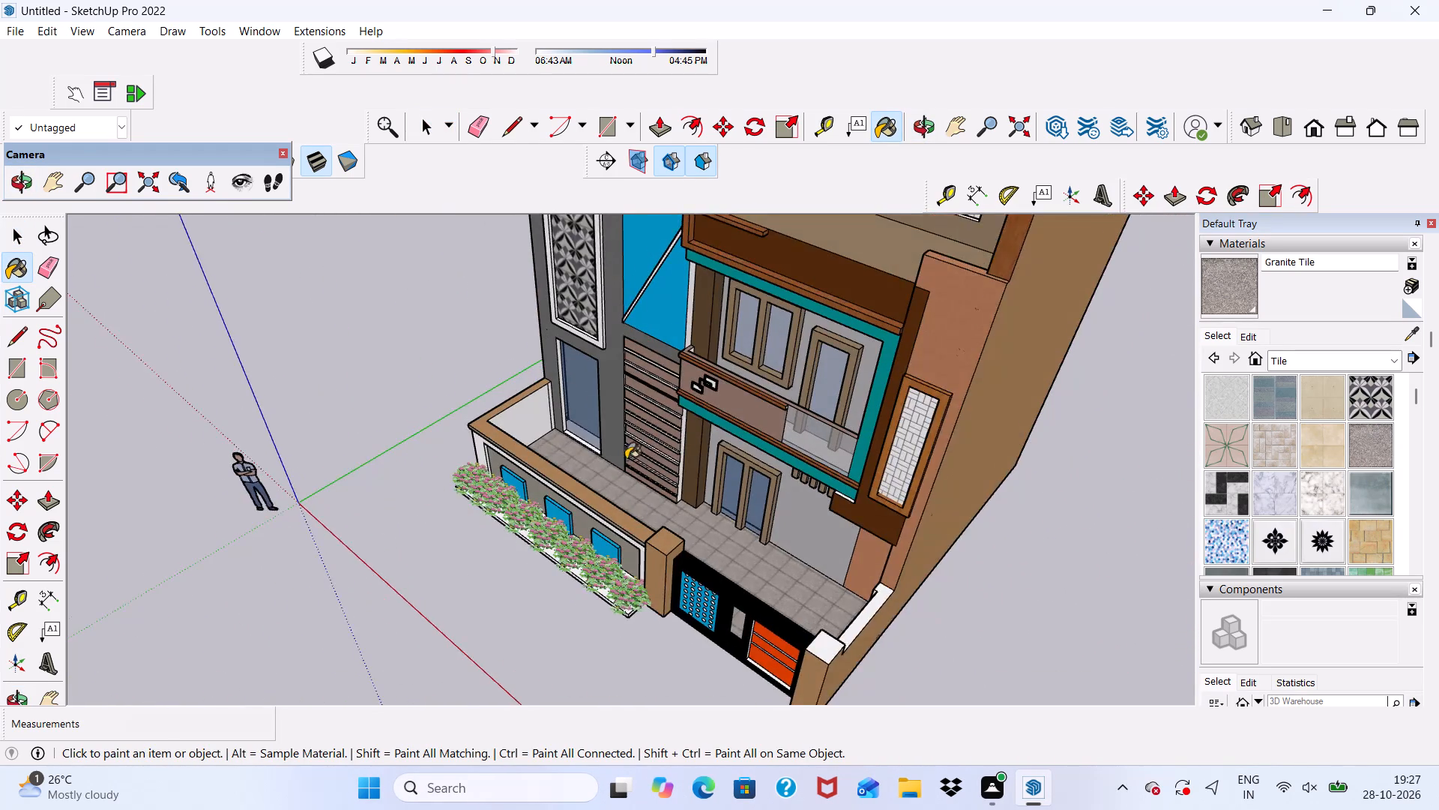
{"action": "scroll", "coordinate": [820, 394], "scroll_direction": "up", "scroll_amount": 6}
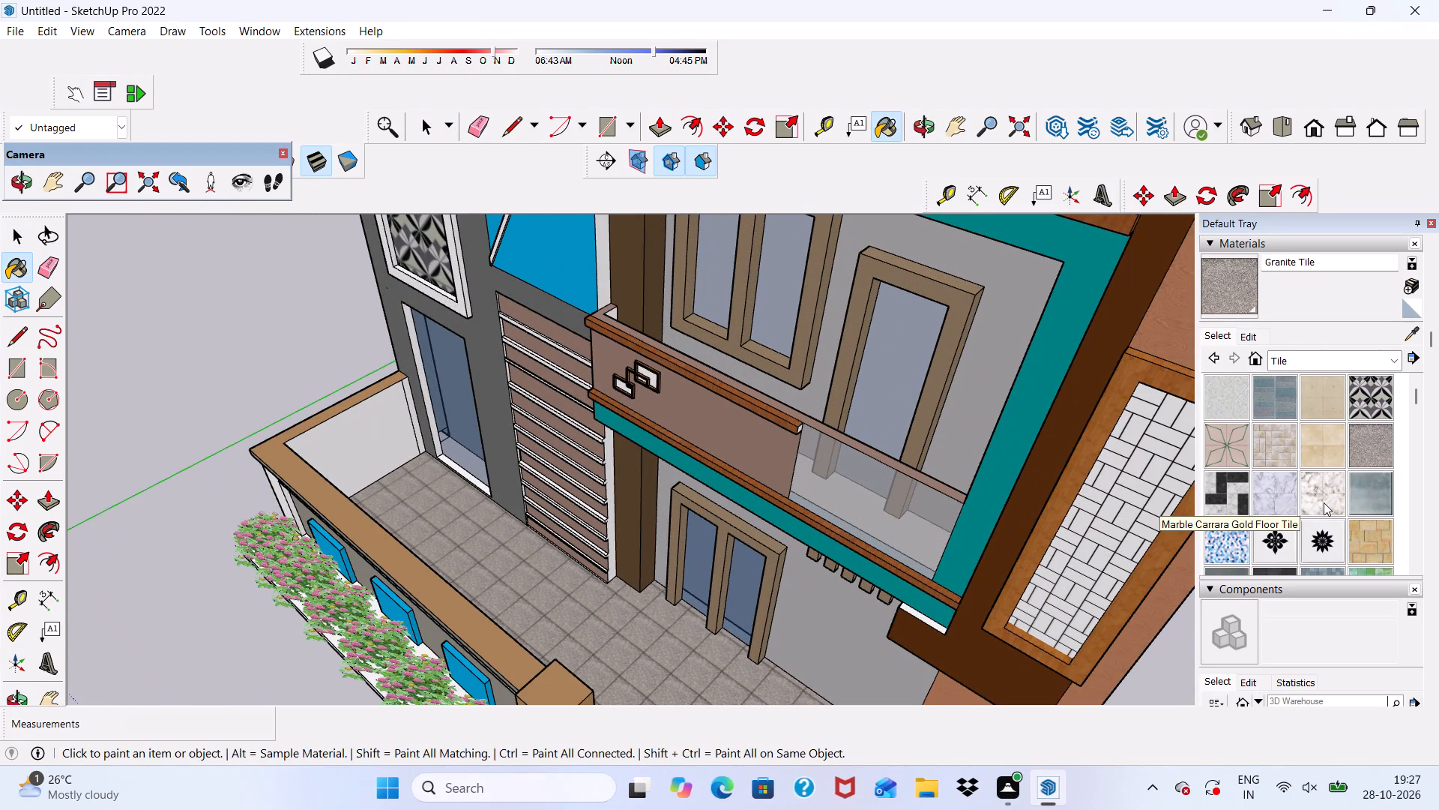
{"action": "left_click", "coordinate": [1324, 502]}
{"action": "scroll", "coordinate": [782, 416], "scroll_direction": "up", "scroll_amount": 3}
{"action": "scroll", "coordinate": [744, 330], "scroll_direction": "up", "scroll_amount": 3}
{"action": "middle_click_drag", "start_coordinate": [699, 435], "coordinate": [665, 486]}
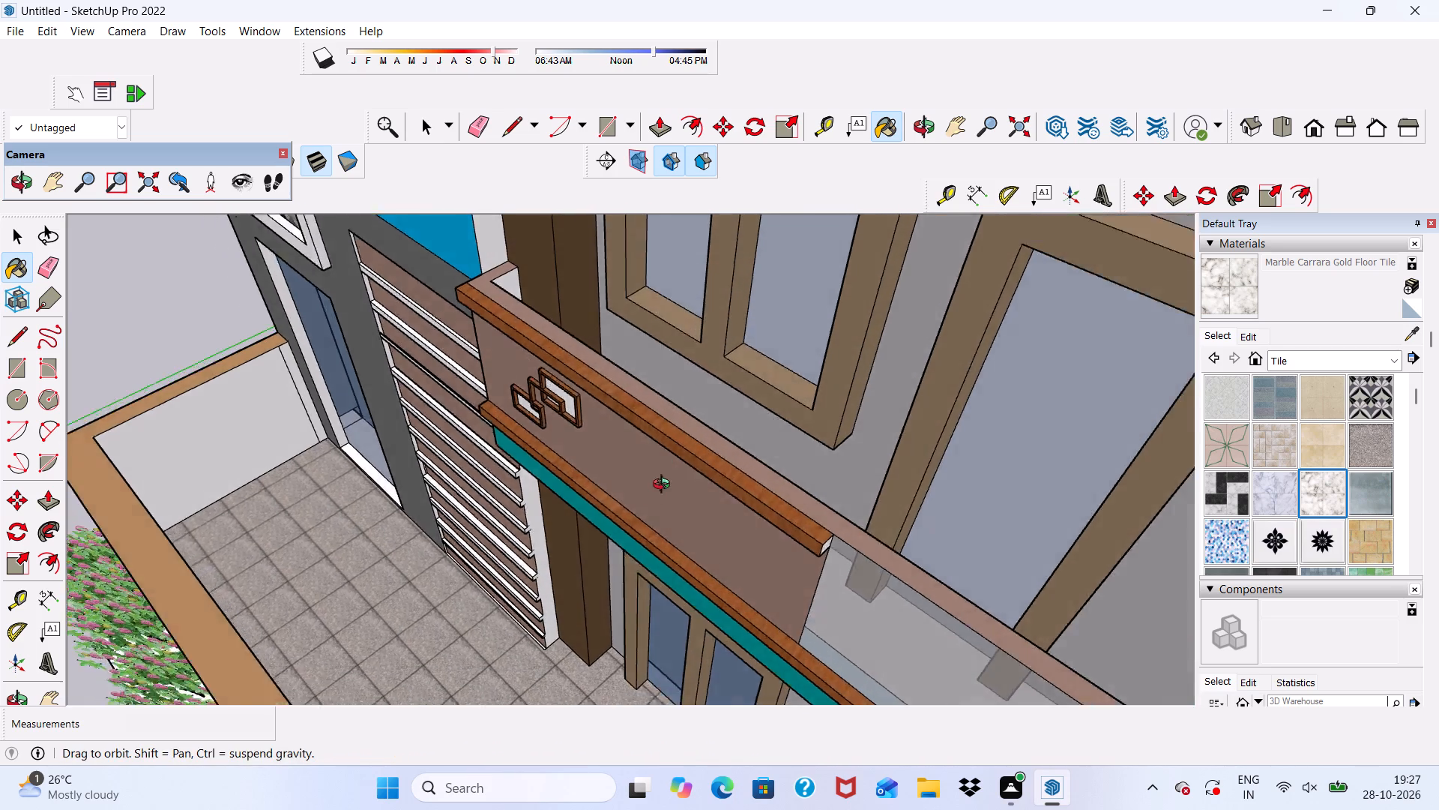
{"action": "middle_click_drag", "start_coordinate": [665, 486], "coordinate": [618, 521]}
{"action": "scroll", "coordinate": [728, 487], "scroll_direction": "up", "scroll_amount": 3}
{"action": "left_click", "coordinate": [688, 522]}
{"action": "scroll", "coordinate": [467, 466], "scroll_direction": "down", "scroll_amount": 3}
{"action": "middle_click_drag", "start_coordinate": [483, 476], "coordinate": [824, 315]}
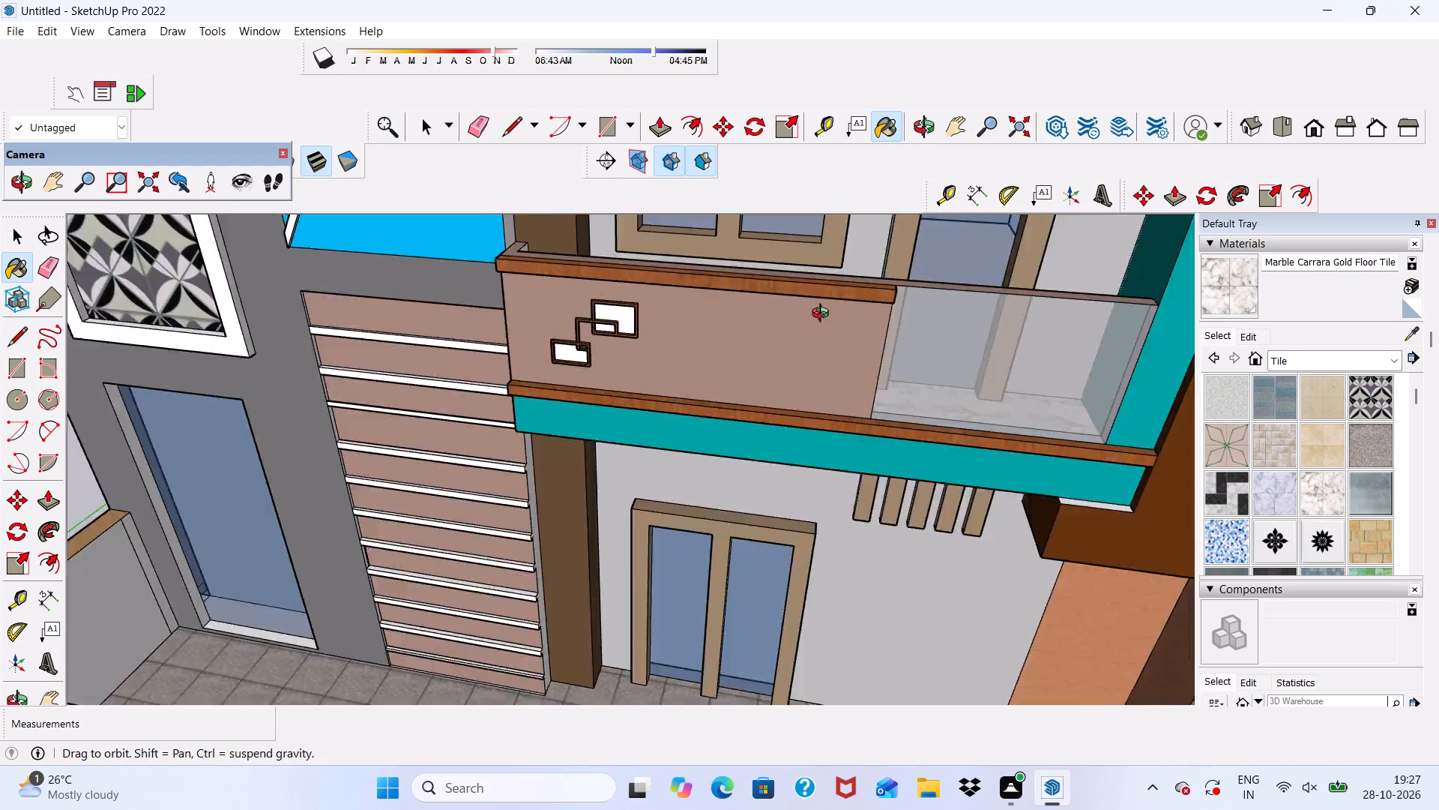
{"action": "middle_click_drag", "start_coordinate": [824, 315], "coordinate": [1040, 200]}
{"action": "scroll", "coordinate": [854, 281], "scroll_direction": "down", "scroll_amount": 4}
{"action": "middle_click_drag", "start_coordinate": [831, 363], "coordinate": [438, 384]}
{"action": "scroll", "coordinate": [513, 367], "scroll_direction": "down", "scroll_amount": 4}
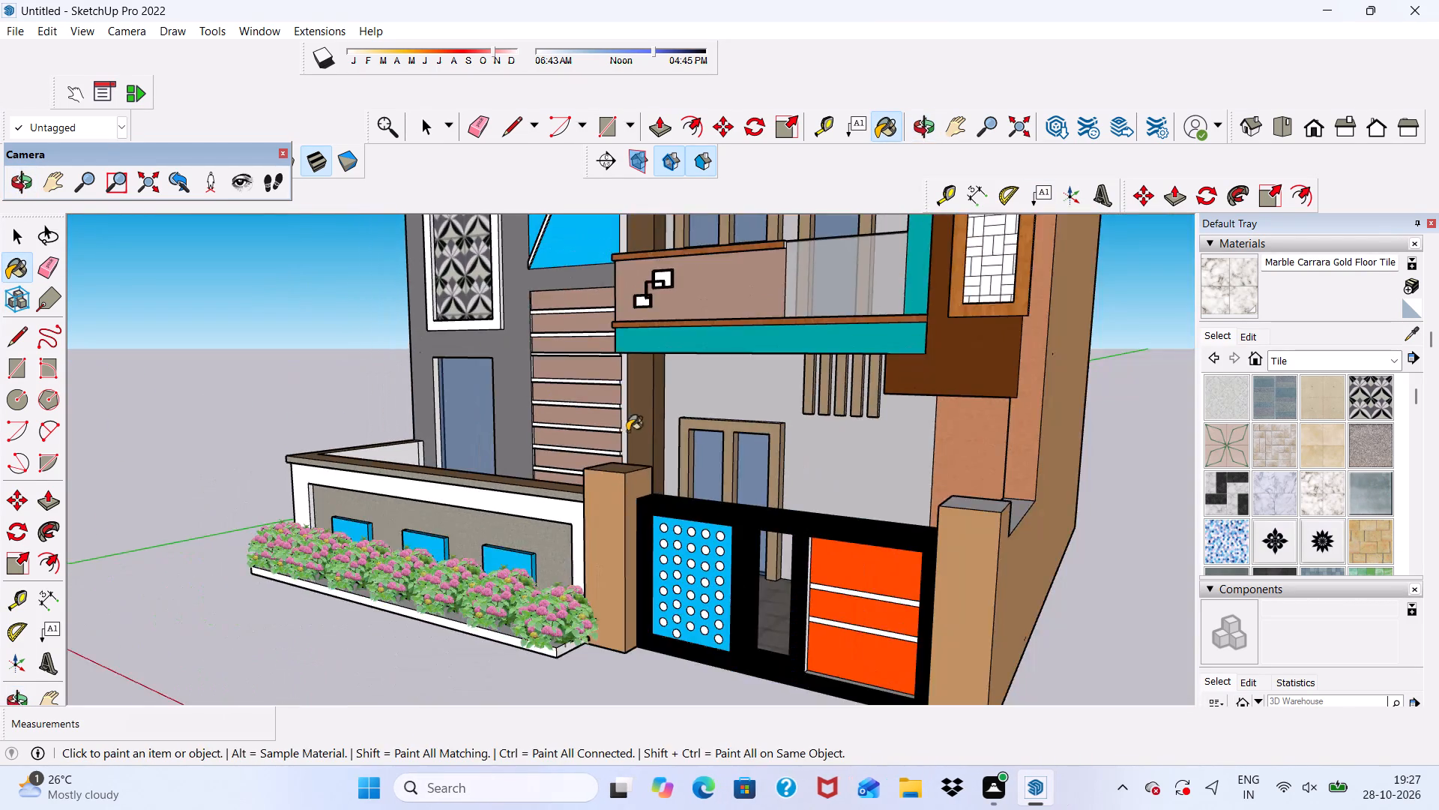
{"action": "middle_click_drag", "start_coordinate": [627, 431], "coordinate": [861, 460]}
{"action": "key", "text": "space"}
Examine the balcony's front panel and its interlocking square motif up close, and check the facade as a whole.
{"action": "scroll", "coordinate": [801, 364], "scroll_direction": "down", "scroll_amount": 4}
{"action": "scroll", "coordinate": [636, 354], "scroll_direction": "up", "scroll_amount": 3}
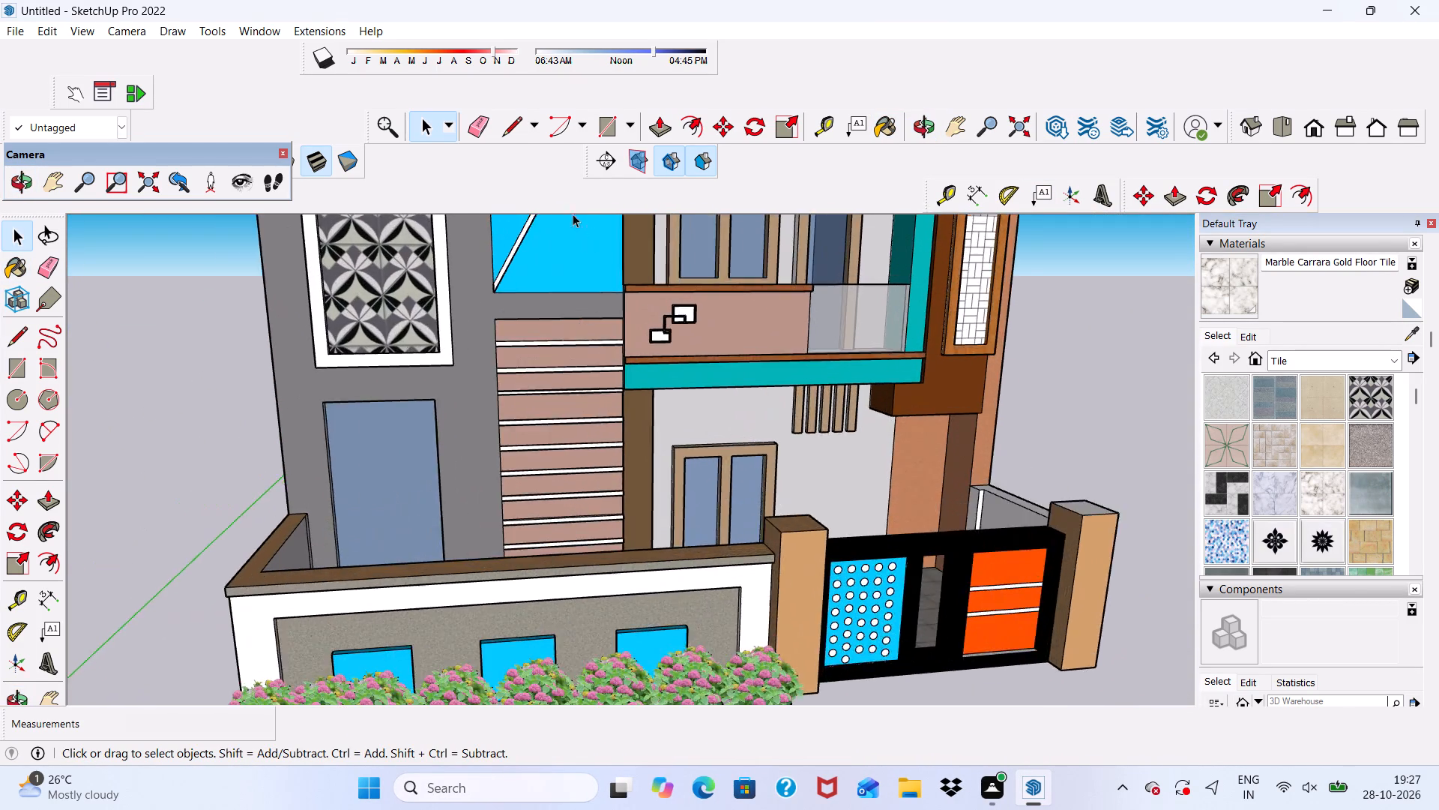
{"action": "scroll", "coordinate": [573, 214], "scroll_direction": "up", "scroll_amount": 4}
{"action": "scroll", "coordinate": [651, 343], "scroll_direction": "up", "scroll_amount": 4}
{"action": "scroll", "coordinate": [846, 397], "scroll_direction": "down", "scroll_amount": 1}
{"action": "scroll", "coordinate": [811, 425], "scroll_direction": "up", "scroll_amount": 5}
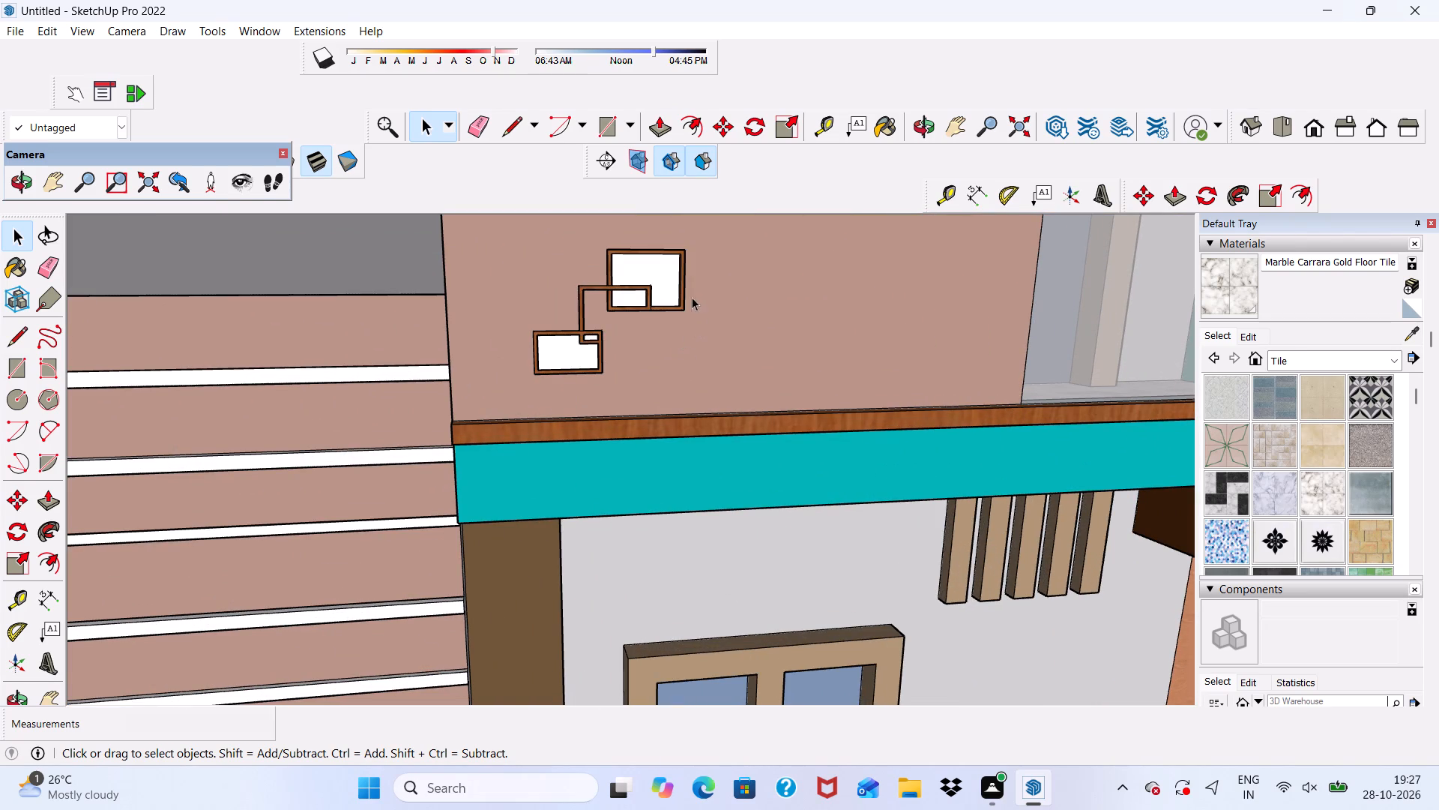
{"action": "scroll", "coordinate": [672, 299], "scroll_direction": "up", "scroll_amount": 4}
{"action": "scroll", "coordinate": [698, 373], "scroll_direction": "up", "scroll_amount": 3}
{"action": "scroll", "coordinate": [683, 349], "scroll_direction": "down", "scroll_amount": 4}
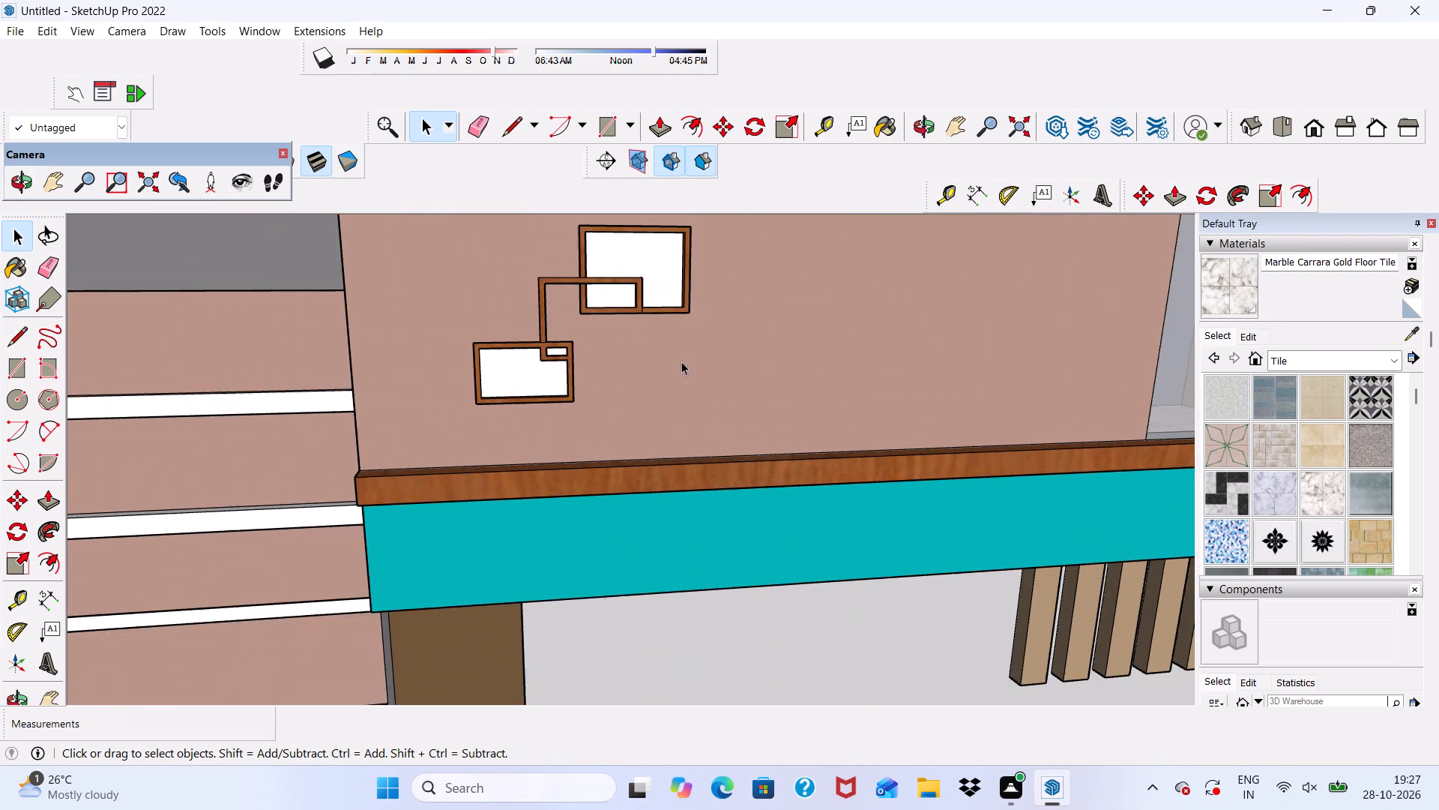
{"action": "middle_click_drag", "start_coordinate": [681, 361], "coordinate": [600, 384]}
{"action": "scroll", "coordinate": [621, 373], "scroll_direction": "up", "scroll_amount": 1}
{"action": "scroll", "coordinate": [591, 352], "scroll_direction": "down", "scroll_amount": 12}
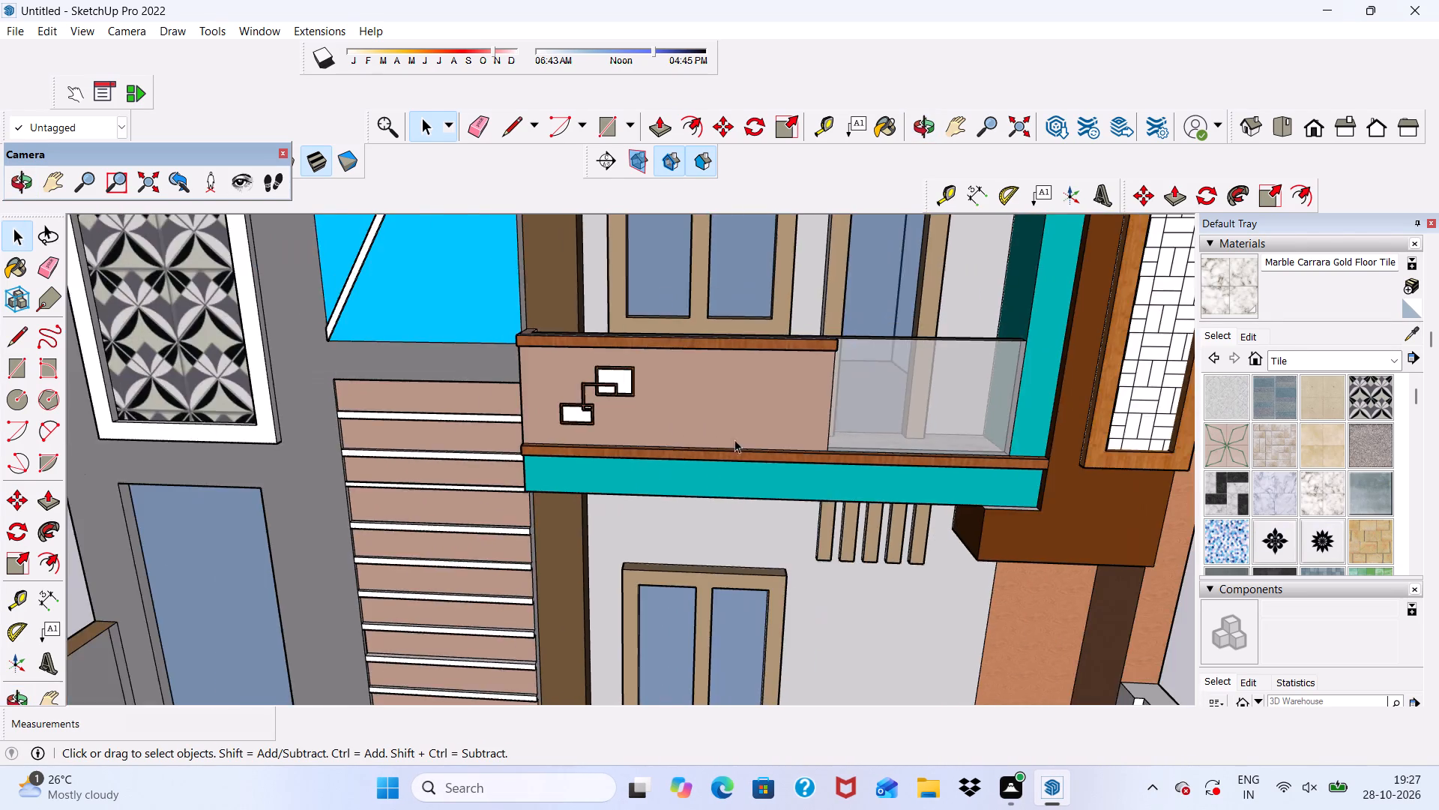
{"action": "scroll", "coordinate": [734, 439], "scroll_direction": "down", "scroll_amount": 9}
{"action": "scroll", "coordinate": [749, 218], "scroll_direction": "up", "scroll_amount": 3}
{"action": "scroll", "coordinate": [776, 437], "scroll_direction": "down", "scroll_amount": 6}
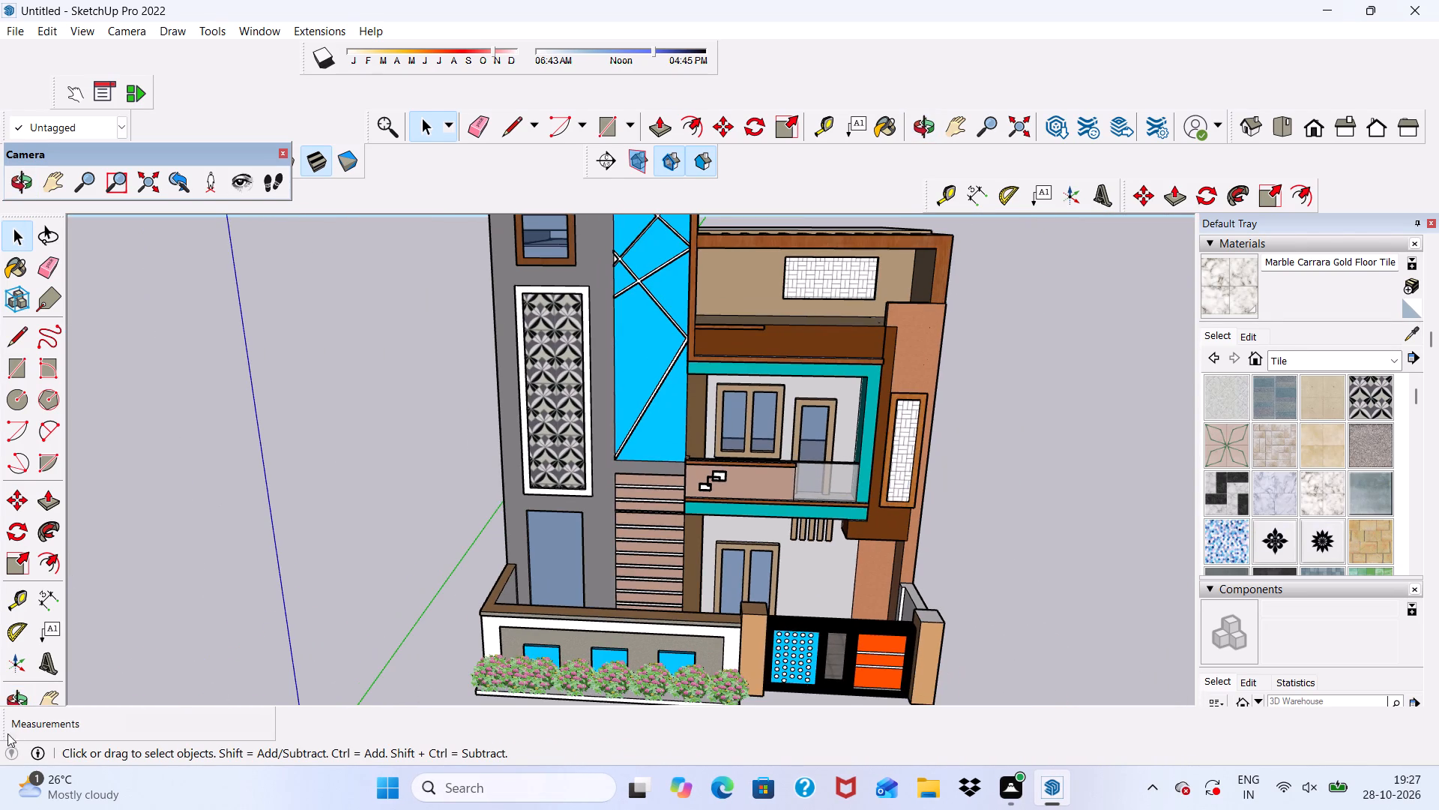
Start a 3D text object and replace its placeholder wording with NAKSHA MART.
{"action": "left_click", "coordinate": [48, 628]}
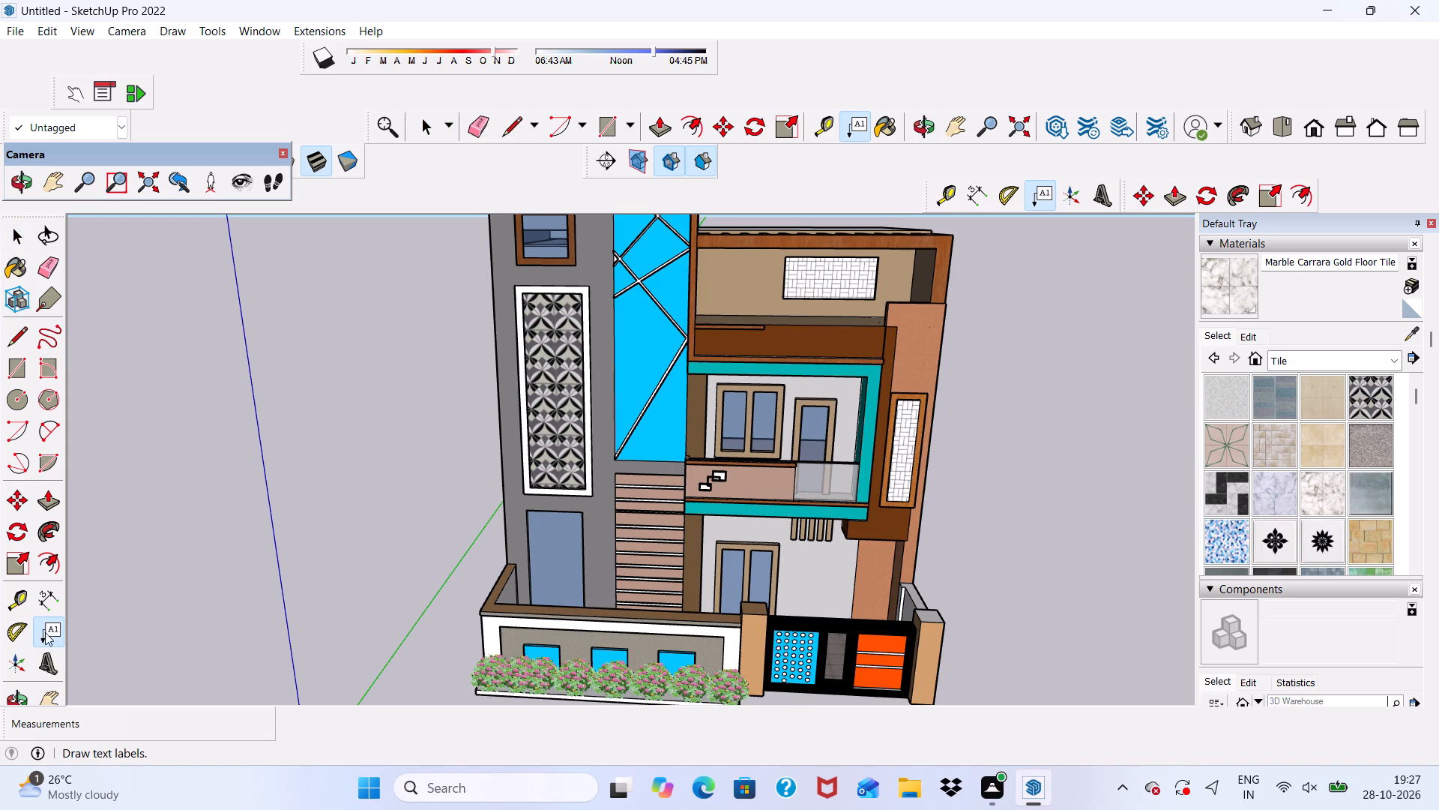
{"action": "left_click", "coordinate": [49, 667]}
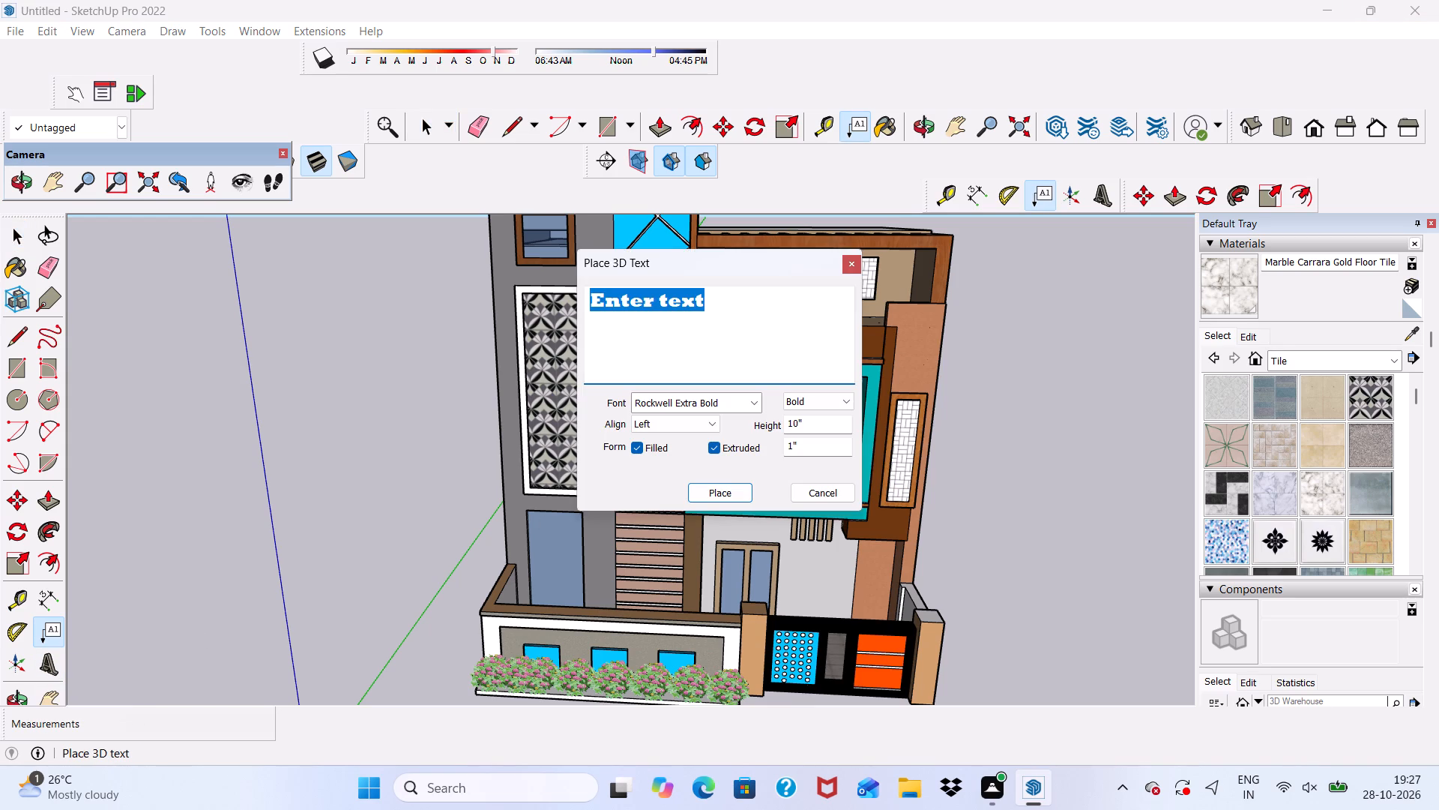
{"action": "left_click", "coordinate": [721, 298]}
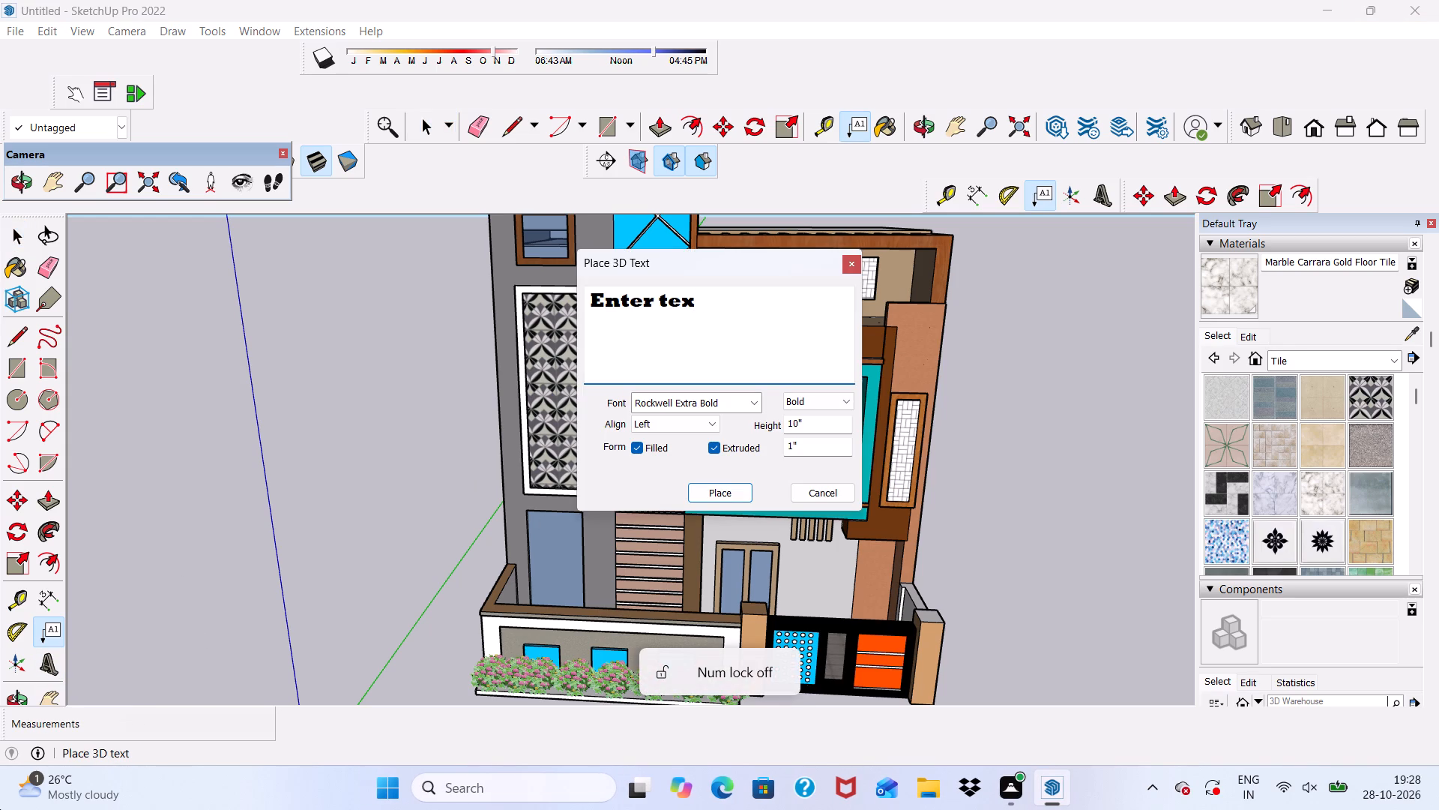
{"action": "key", "text": "BackSpace"}
{"action": "key", "text": "BackSpace"}
{"action": "key", "text": "BackSpace"}
{"action": "key", "text": "BackSpace"}
{"action": "key", "text": "BackSpace"}
{"action": "key", "text": "BackSpace"}
{"action": "key", "text": "BackSpace"}
{"action": "key", "text": "BackSpace"}
{"action": "key", "text": "BackSpace"}
{"action": "key", "text": "BackSpace"}
{"action": "key", "text": "BackSpace"}
{"action": "key", "text": "BackSpace"}
{"action": "key", "text": "BackSpace"}
{"action": "key", "text": "BackSpace"}
{"action": "key", "text": "BackSpace"}
{"action": "key", "text": "BackSpace"}
{"action": "key", "text": "BackSpace"}
{"action": "key", "text": "BackSpace"}
{"action": "key", "text": "BackSpace"}
{"action": "key", "text": "BackSpace"}
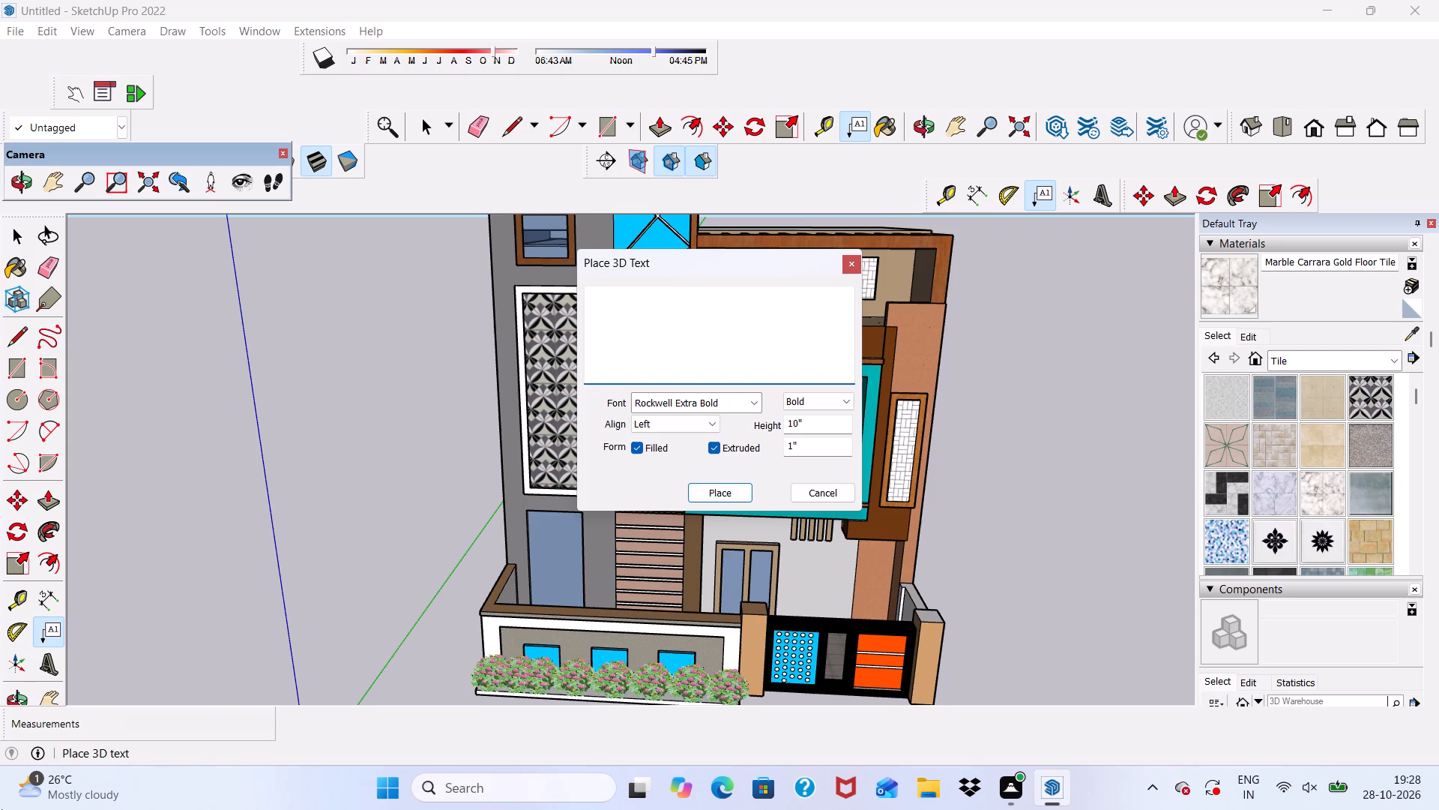
{"action": "type", "text": "NAK"}
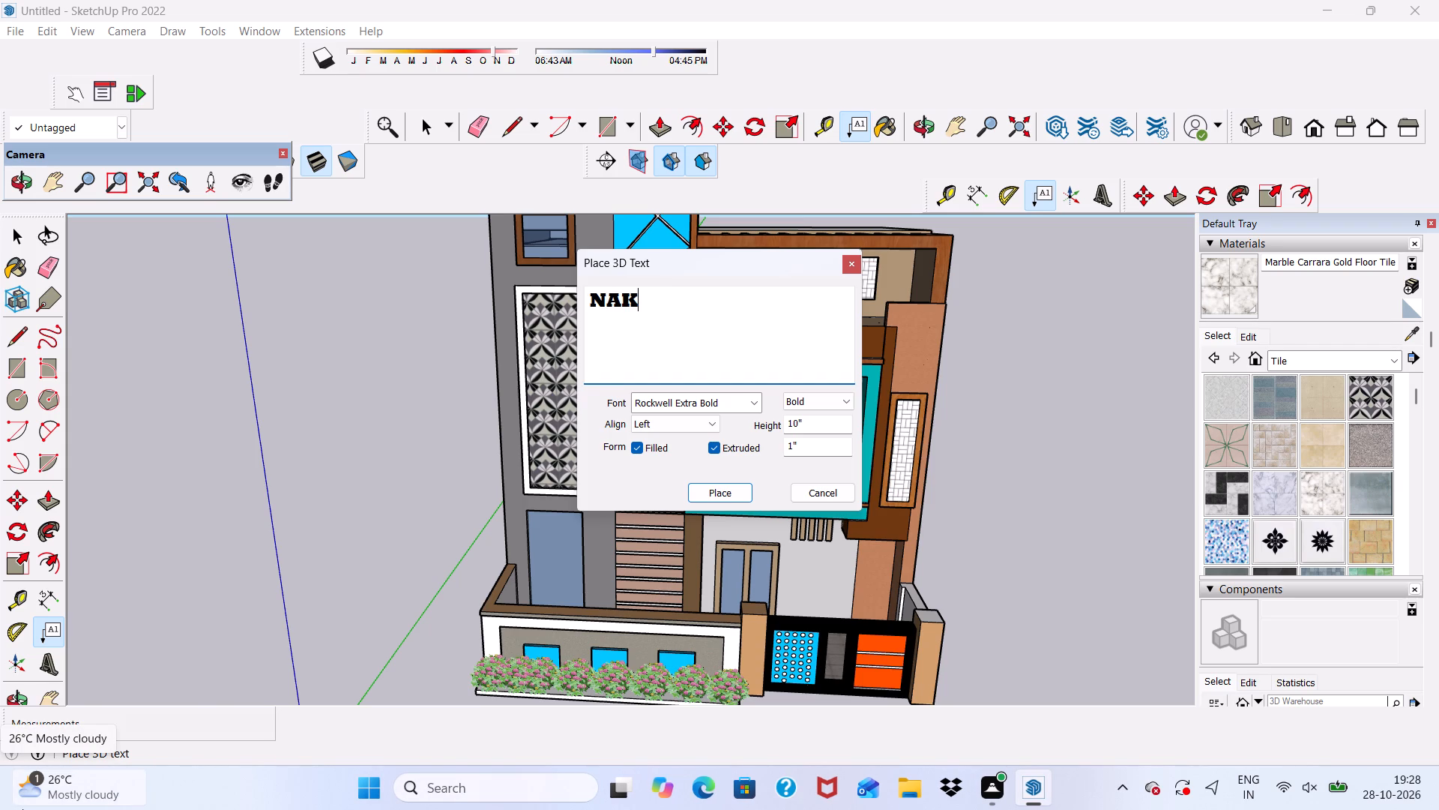
{"action": "key", "text": "s"}
{"action": "key", "text": "h"}
{"action": "type", "text": "A"}
{"action": "key", "text": "space"}
{"action": "type", "text": "MAR"}
{"action": "key", "text": "t"}
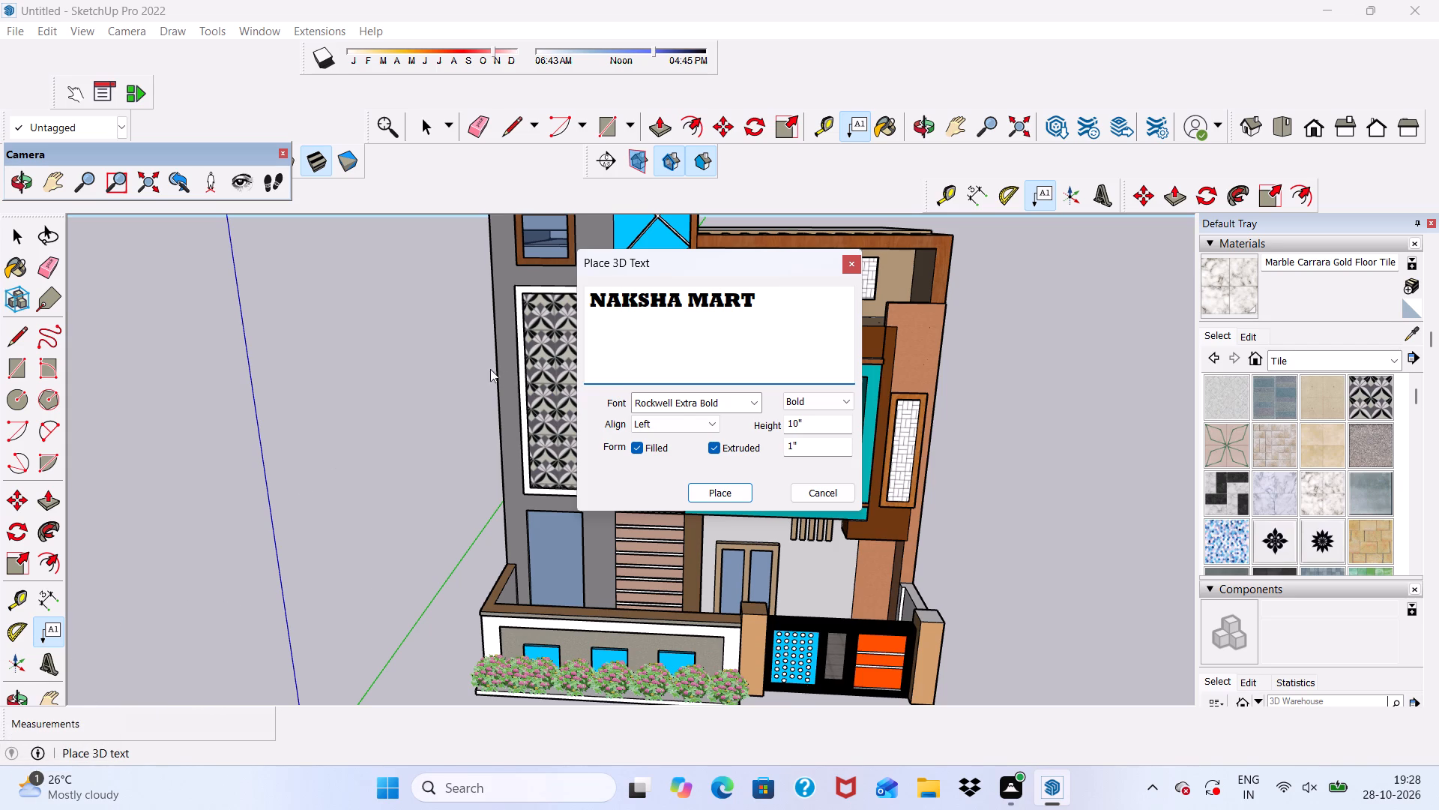
Set the lettering's font to Segoe UI Black and place it on the brown fascia above the first-floor balcony.
{"action": "left_click", "coordinate": [761, 405]}
{"action": "left_click", "coordinate": [710, 472]}
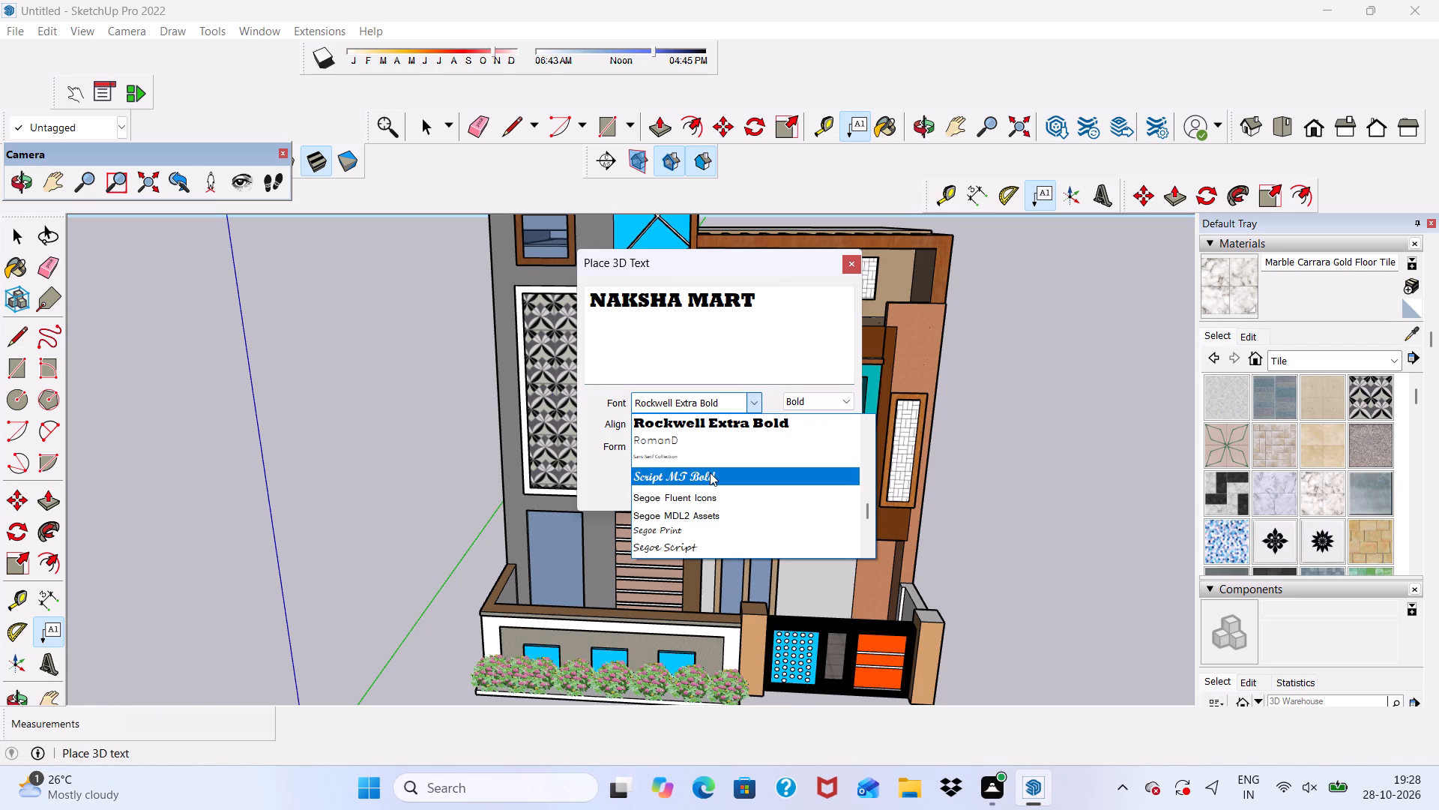
{"action": "left_click", "coordinate": [754, 403]}
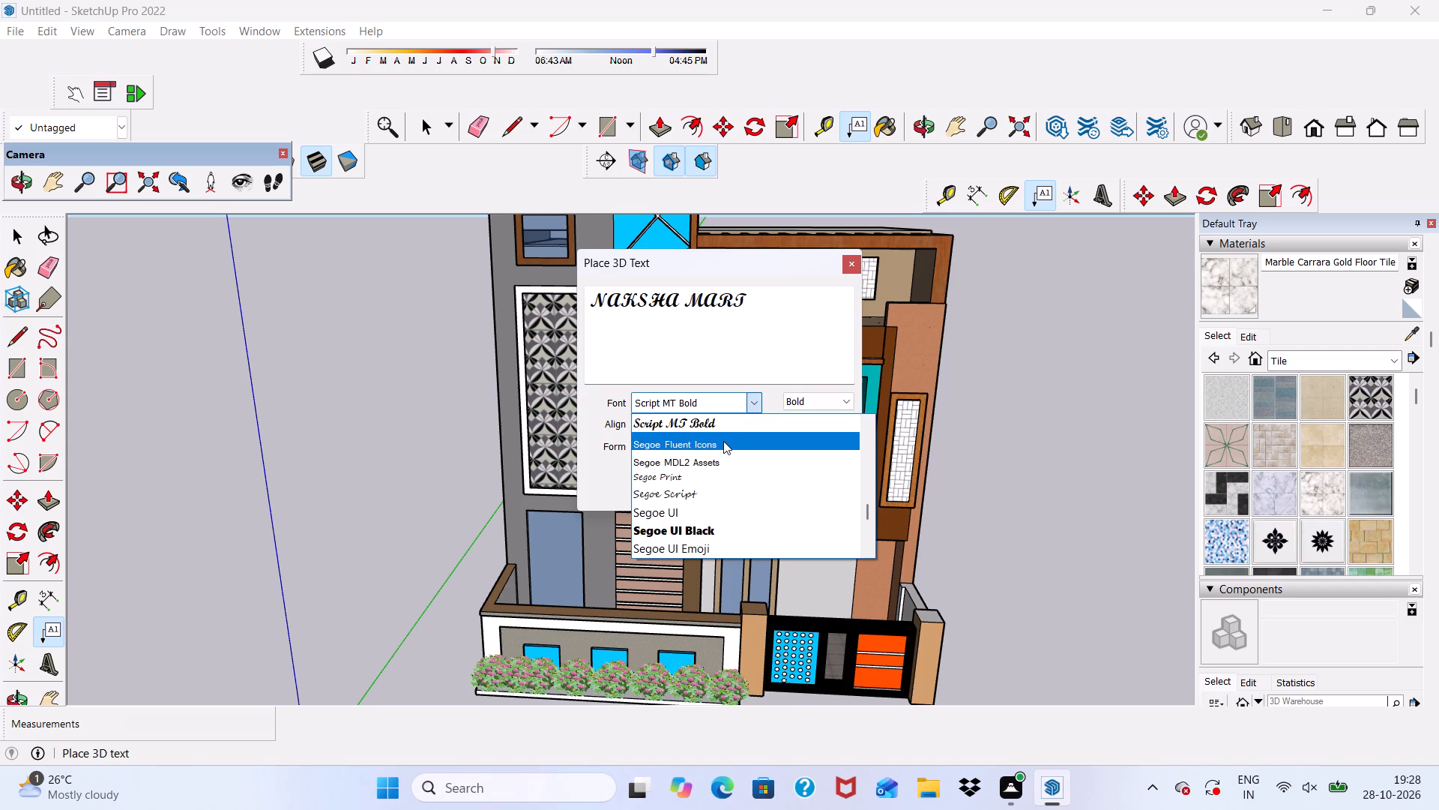
{"action": "left_click", "coordinate": [694, 527]}
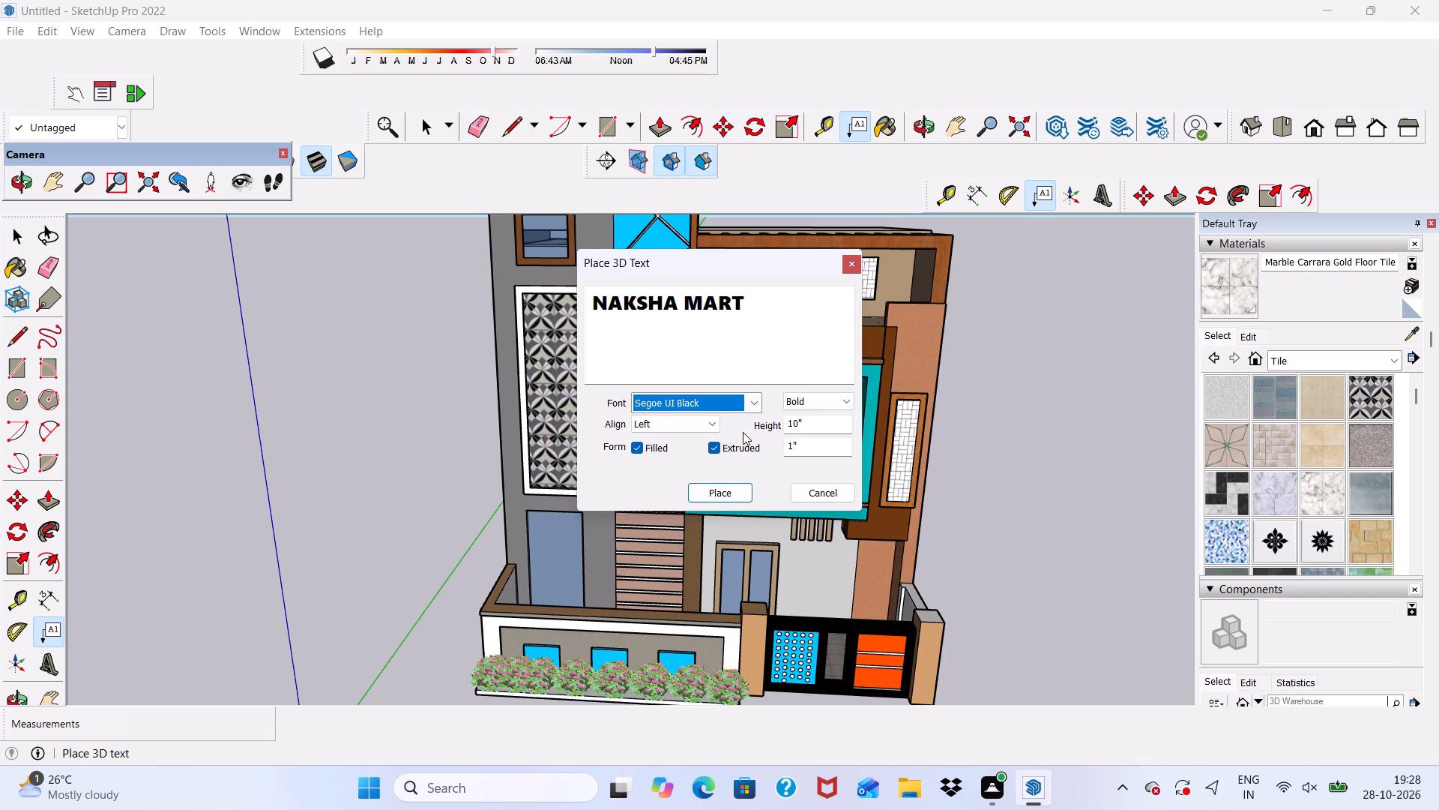
{"action": "left_click_drag", "start_coordinate": [723, 493], "coordinate": [734, 493]}
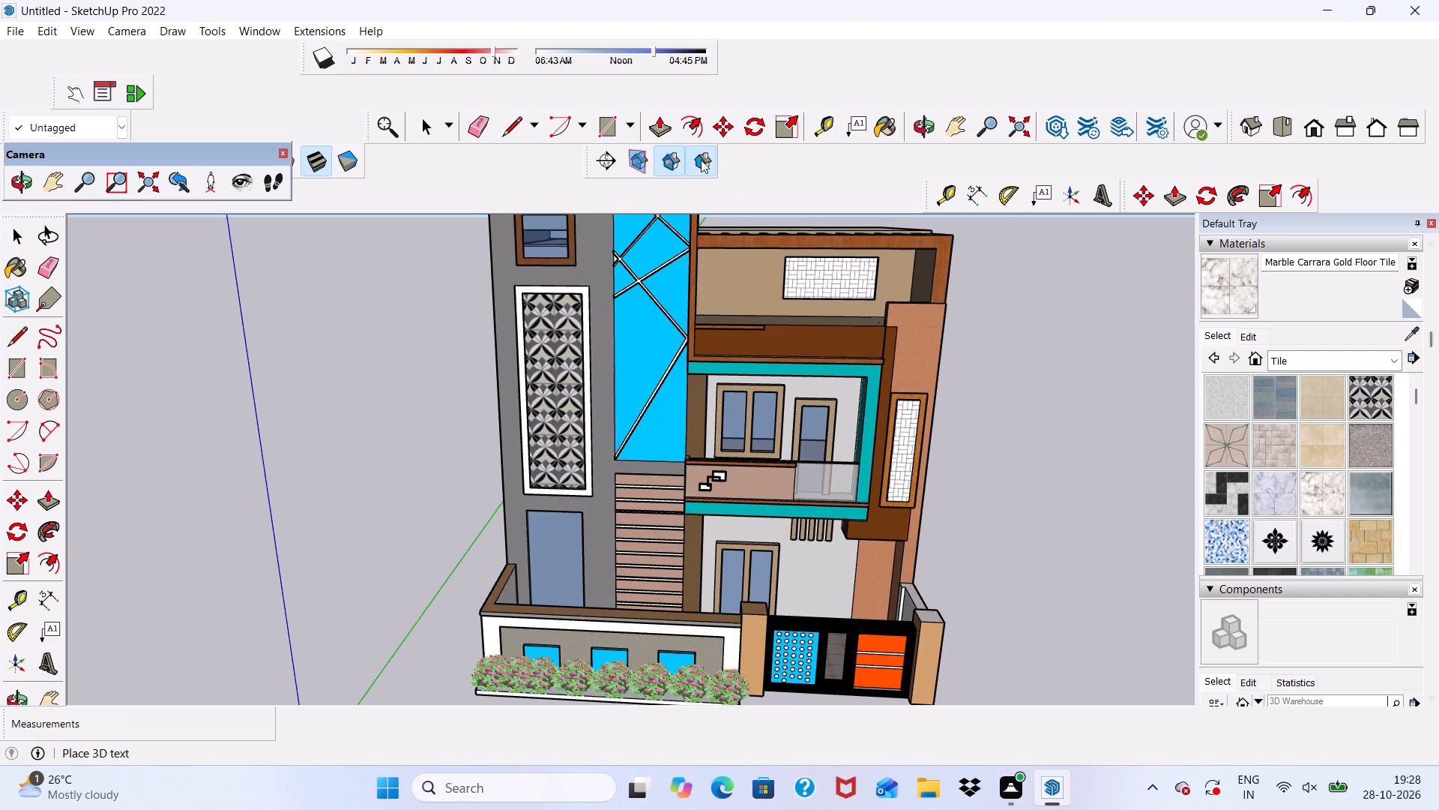
{"action": "scroll", "coordinate": [547, 463], "scroll_direction": "up", "scroll_amount": 3}
{"action": "scroll", "coordinate": [730, 328], "scroll_direction": "up", "scroll_amount": 8}
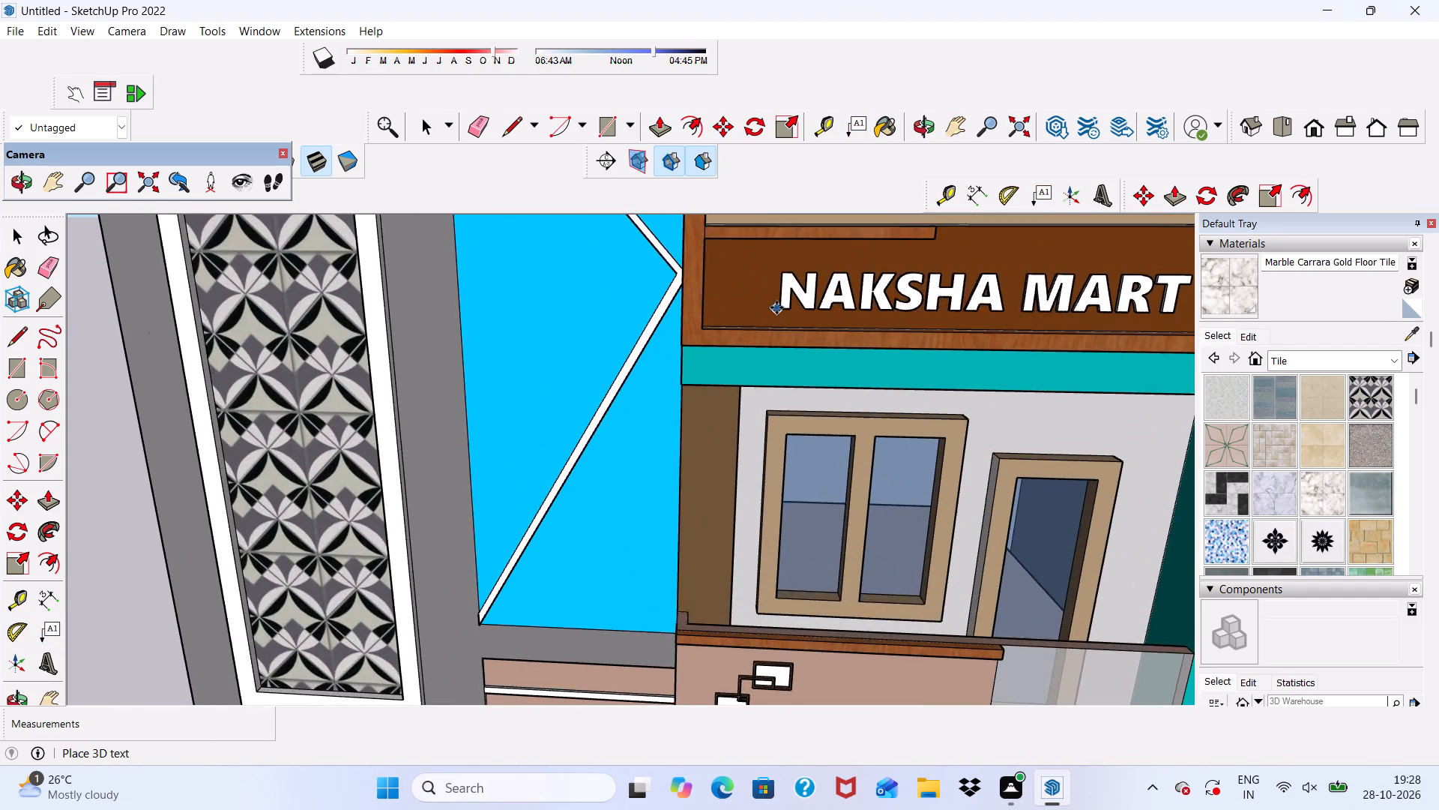
{"action": "scroll", "coordinate": [776, 307], "scroll_direction": "up", "scroll_amount": 6}
{"action": "left_click", "coordinate": [752, 290]}
Move the NAKSHA MART lettering about 8 11/16" along the brown fascia, away from the blue glazing.
{"action": "middle_click_drag", "start_coordinate": [743, 300], "coordinate": [791, 361]}
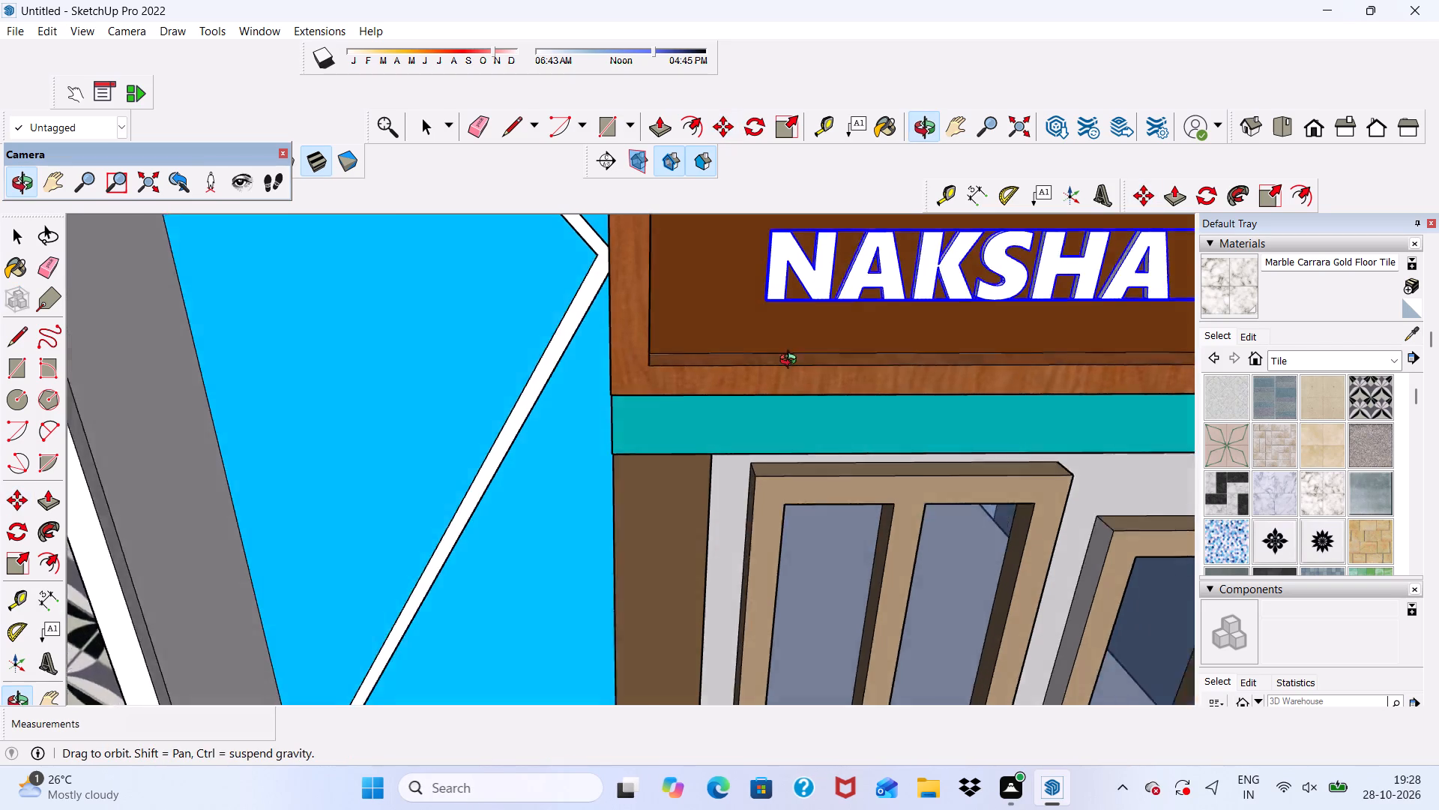
{"action": "middle_click_drag", "start_coordinate": [791, 361], "coordinate": [926, 362]}
{"action": "scroll", "coordinate": [837, 280], "scroll_direction": "up", "scroll_amount": 4}
{"action": "middle_click_drag", "start_coordinate": [751, 292], "coordinate": [645, 373]}
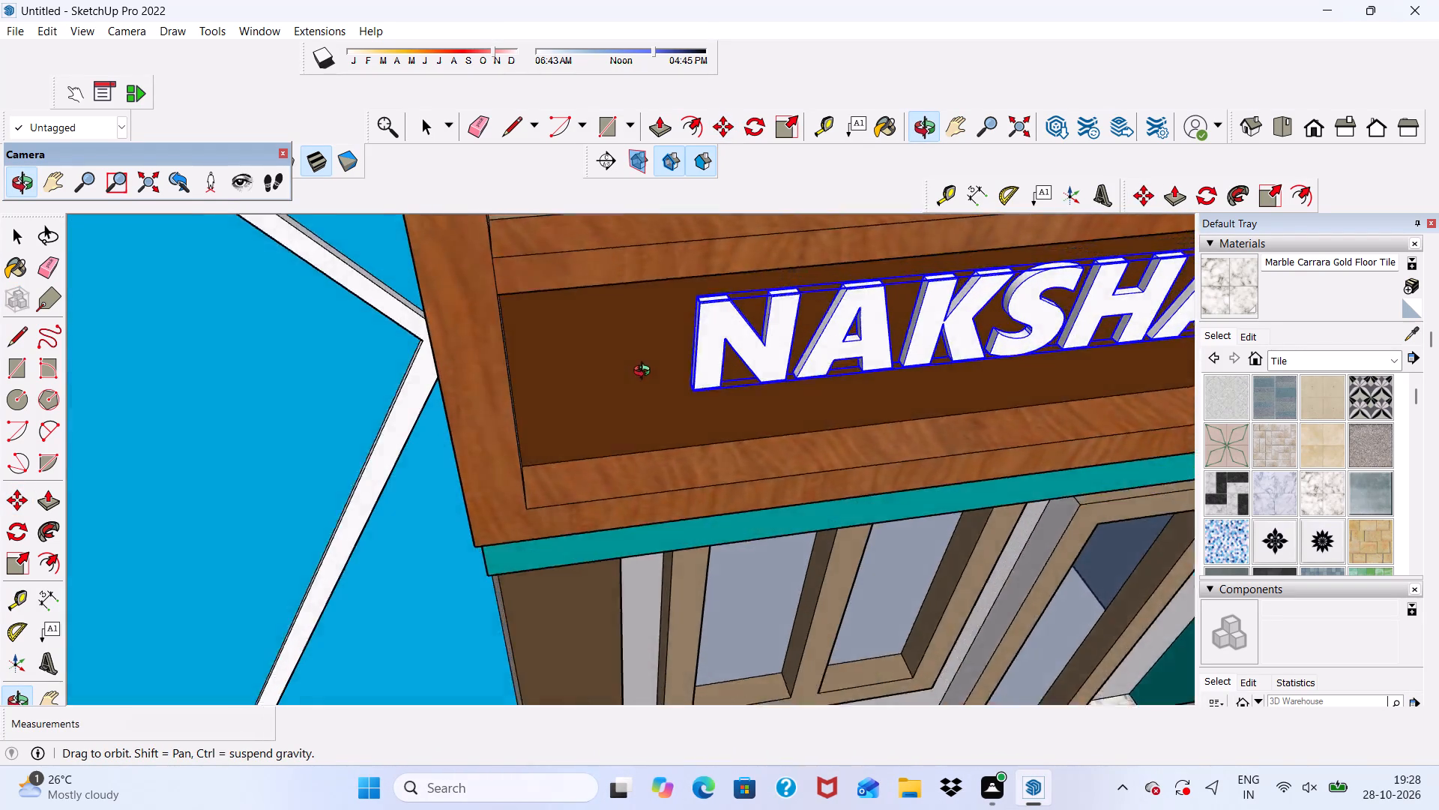
{"action": "middle_click_drag", "start_coordinate": [645, 373], "coordinate": [600, 353]}
{"action": "scroll", "coordinate": [633, 334], "scroll_direction": "down", "scroll_amount": 4}
{"action": "scroll", "coordinate": [728, 388], "scroll_direction": "down", "scroll_amount": 4}
{"action": "middle_click_drag", "start_coordinate": [848, 367], "coordinate": [751, 280]}
{"action": "scroll", "coordinate": [751, 274], "scroll_direction": "up", "scroll_amount": 2}
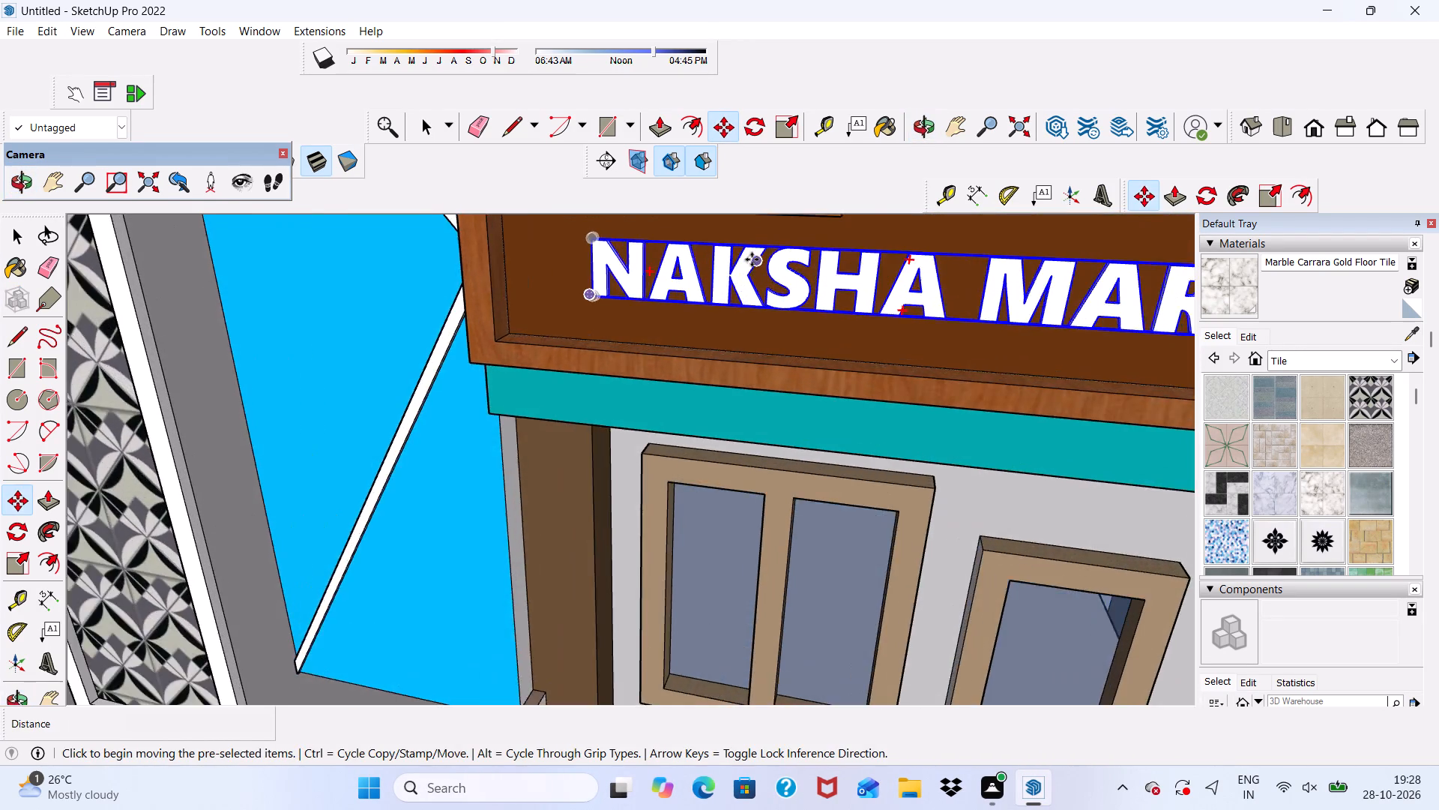
{"action": "scroll", "coordinate": [752, 257], "scroll_direction": "down", "scroll_amount": 4}
{"action": "middle_click_drag", "start_coordinate": [884, 318], "coordinate": [938, 295]}
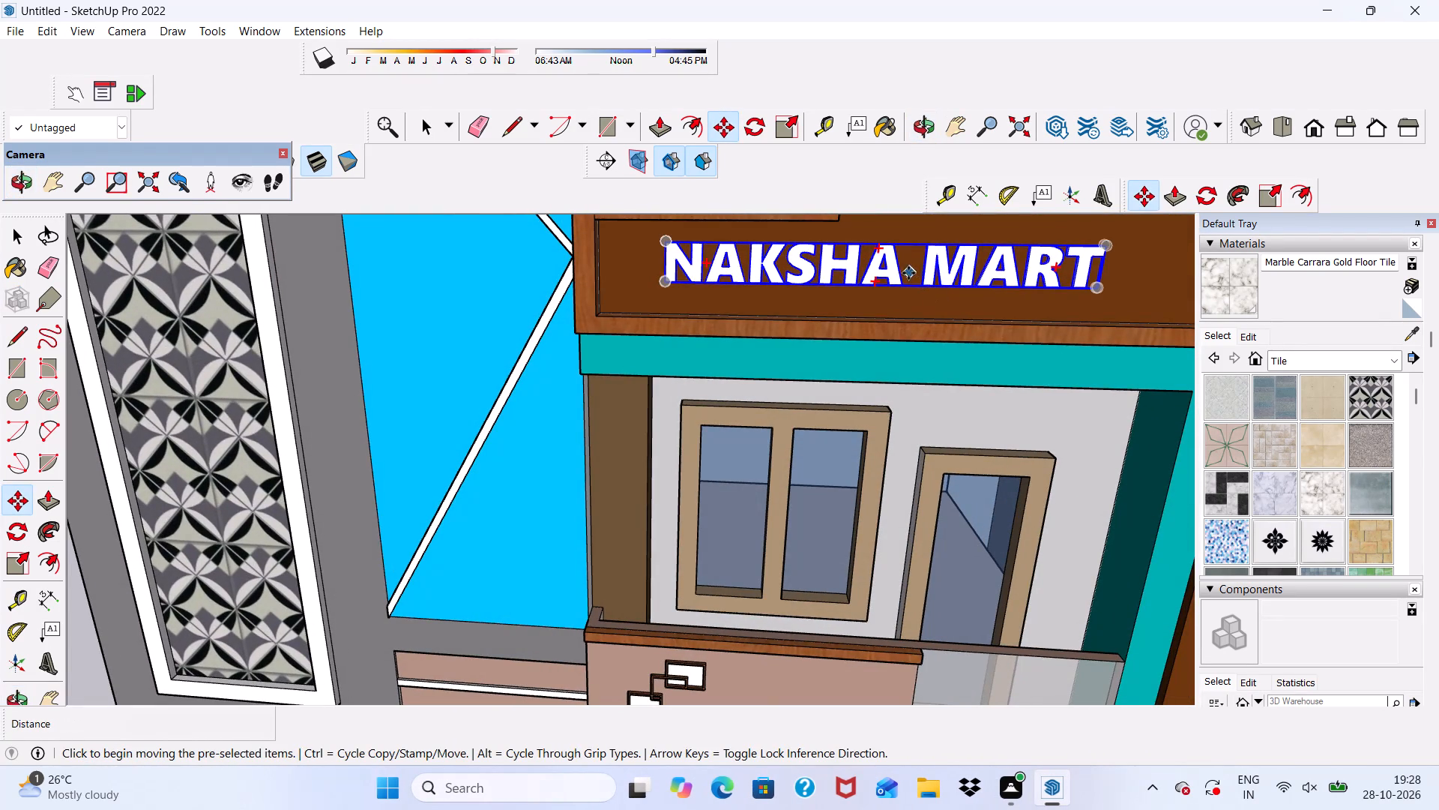
{"action": "scroll", "coordinate": [771, 352], "scroll_direction": "down", "scroll_amount": 8}
{"action": "middle_click_drag", "start_coordinate": [954, 316], "coordinate": [920, 266]}
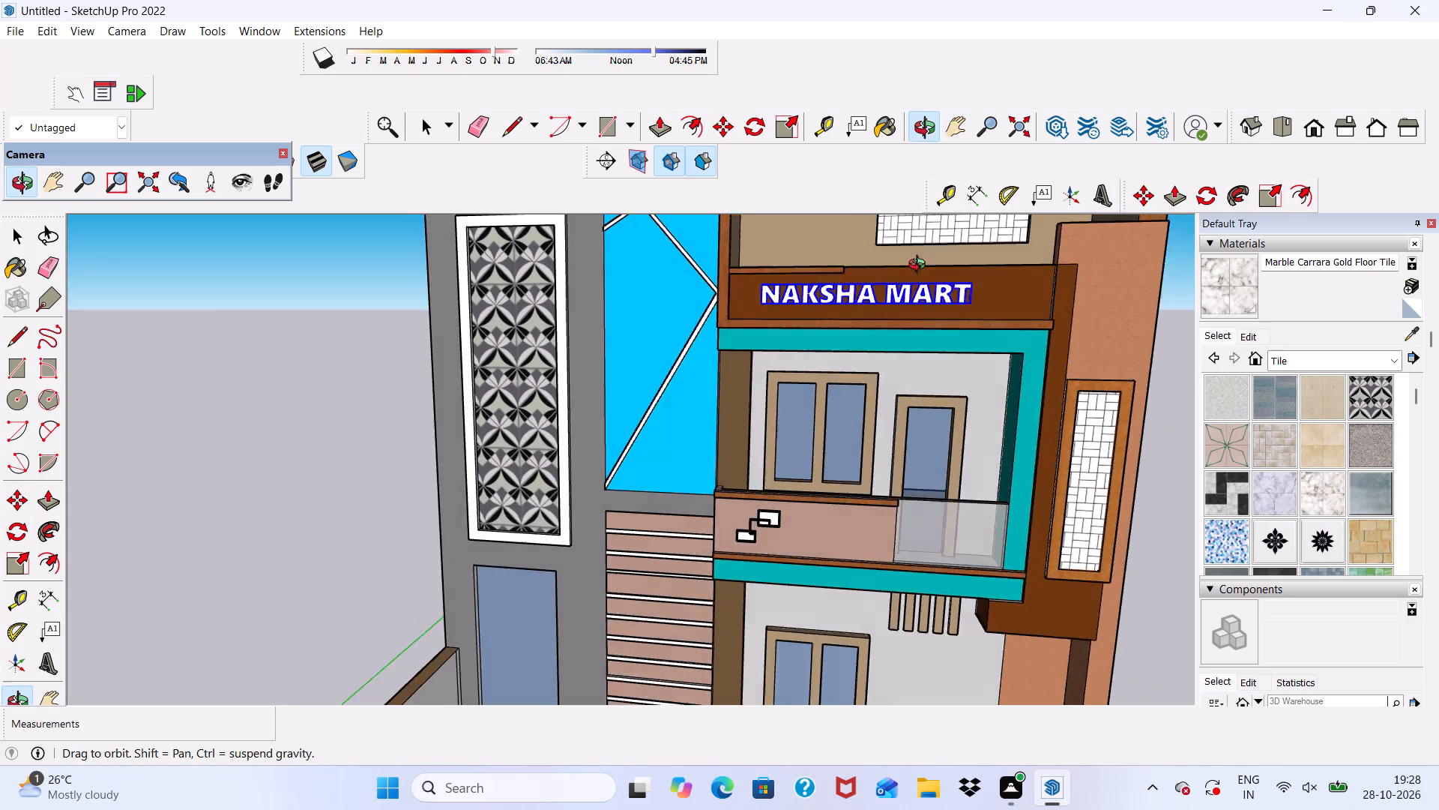
{"action": "middle_click_drag", "start_coordinate": [920, 266], "coordinate": [873, 311]}
{"action": "scroll", "coordinate": [889, 322], "scroll_direction": "up", "scroll_amount": 5}
{"action": "scroll", "coordinate": [1012, 326], "scroll_direction": "up", "scroll_amount": 1}
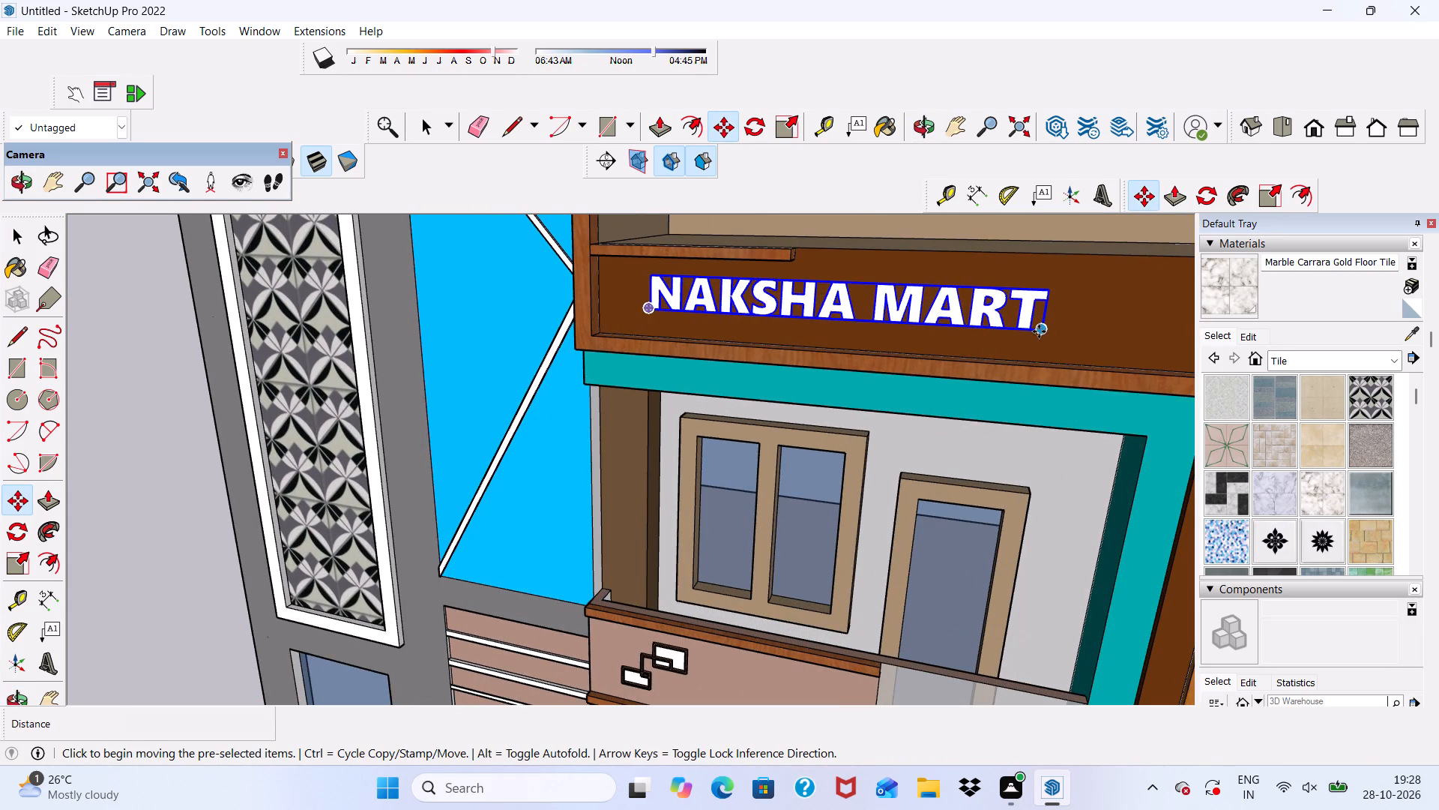
{"action": "left_click", "coordinate": [1039, 331]}
{"action": "left_click", "coordinate": [1079, 342]}
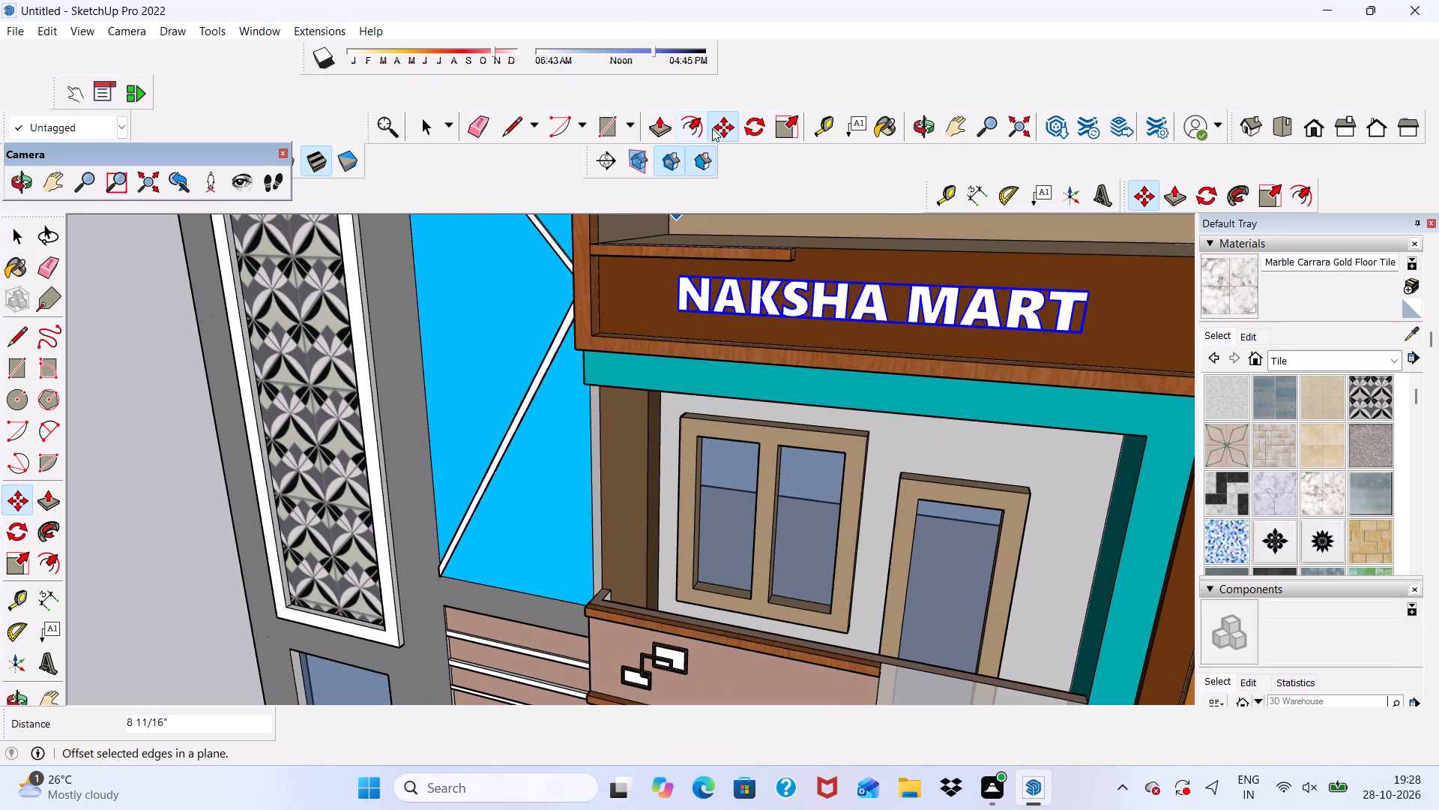
Scale the lettering from its N end, deepening its extrusion and widening it toward the blue glazing.
{"action": "left_click", "coordinate": [786, 120]}
{"action": "scroll", "coordinate": [711, 343], "scroll_direction": "up", "scroll_amount": 3}
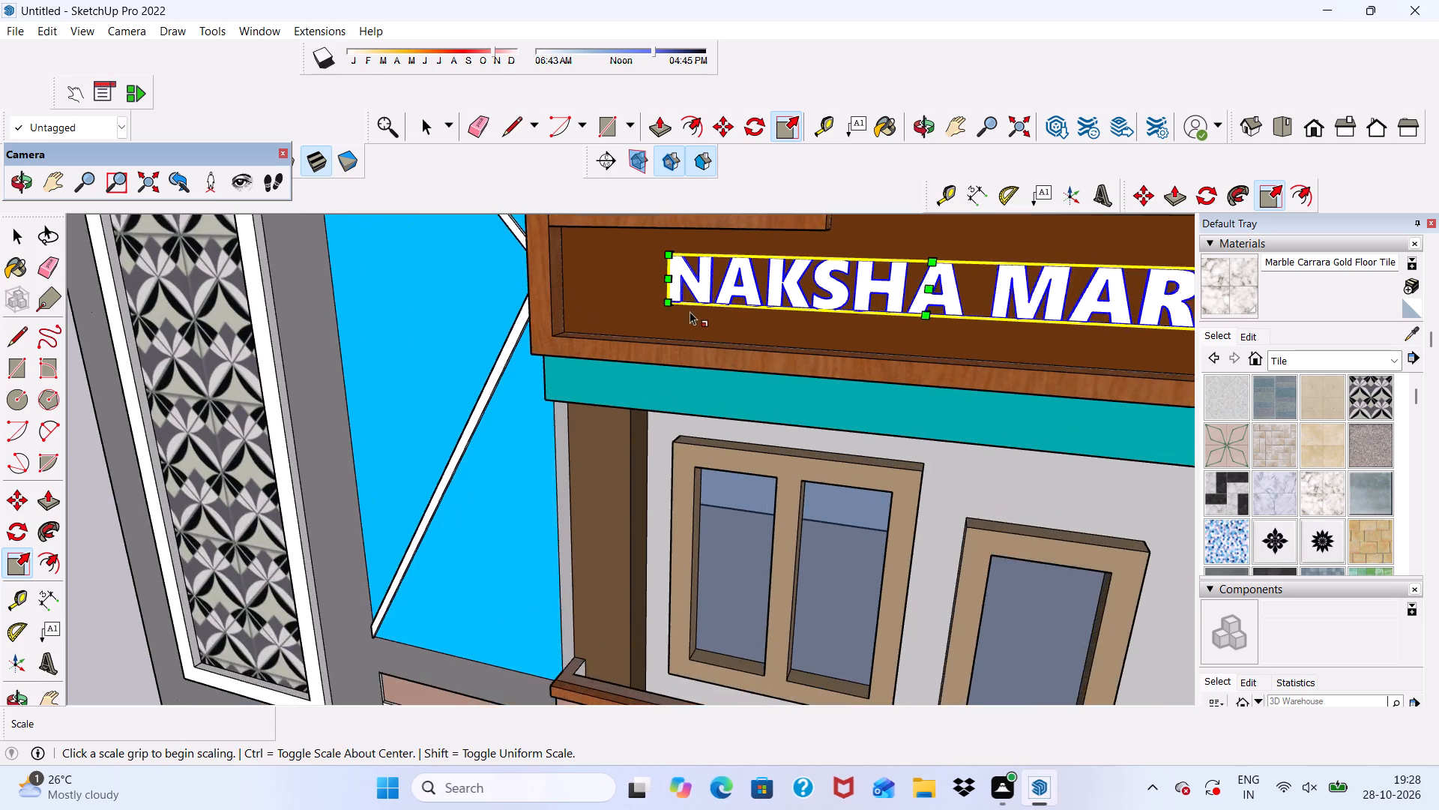
{"action": "scroll", "coordinate": [688, 305], "scroll_direction": "up", "scroll_amount": 3}
{"action": "left_click_drag", "start_coordinate": [666, 271], "coordinate": [658, 270]}
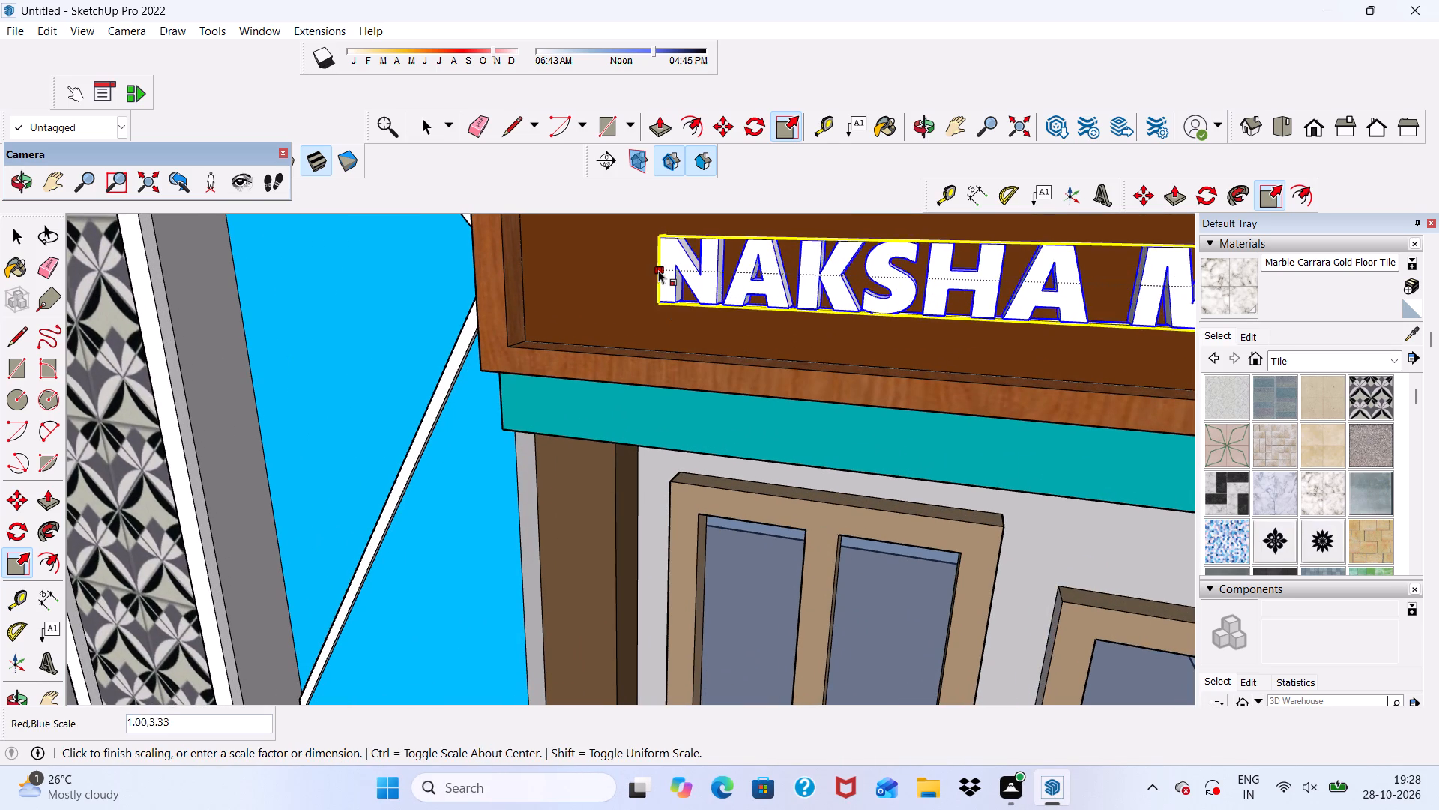
{"action": "left_click_drag", "start_coordinate": [658, 270], "coordinate": [645, 268]}
{"action": "middle_click_drag", "start_coordinate": [782, 327], "coordinate": [863, 406]}
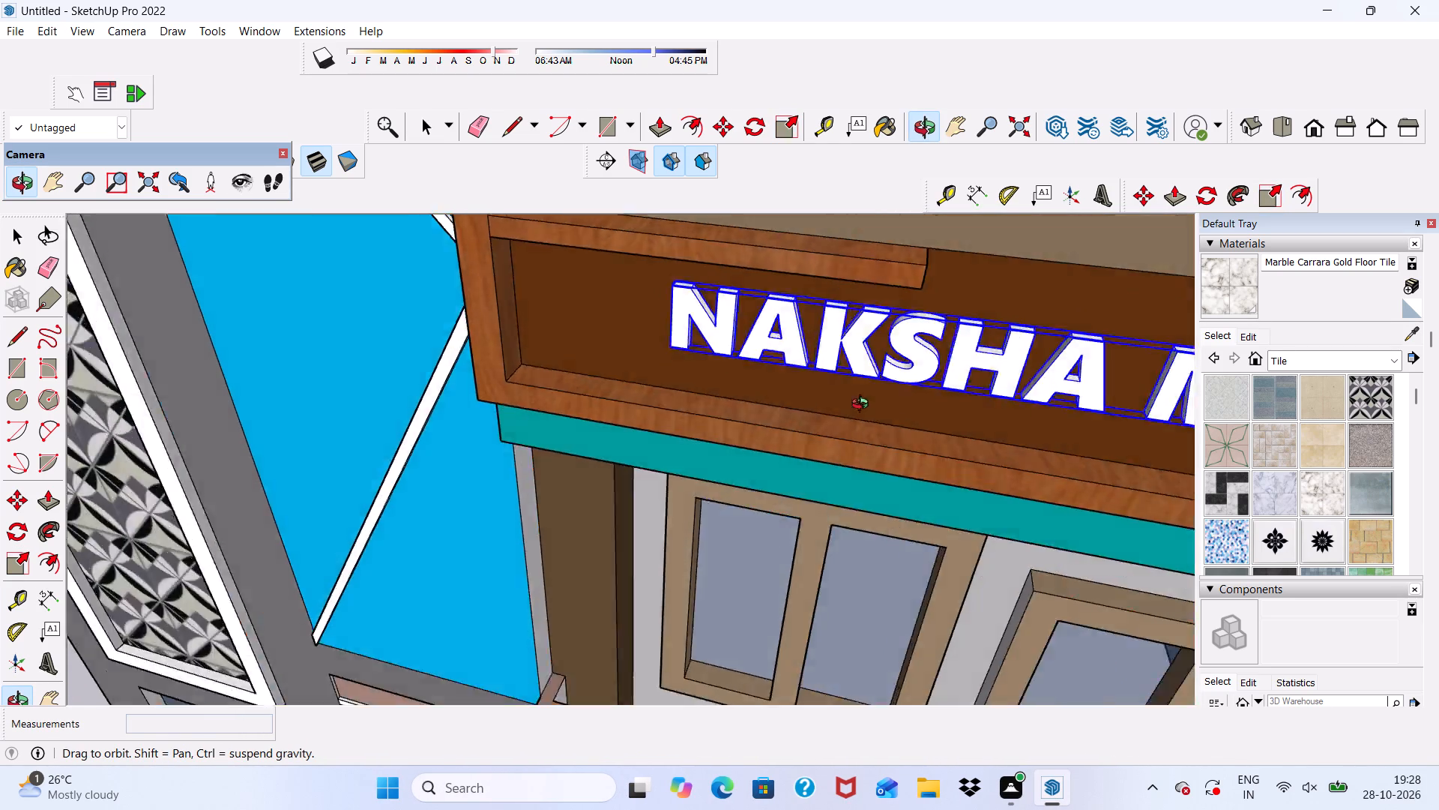
{"action": "middle_click_drag", "start_coordinate": [863, 406], "coordinate": [908, 392]}
{"action": "scroll", "coordinate": [712, 352], "scroll_direction": "up", "scroll_amount": 4}
{"action": "scroll", "coordinate": [699, 280], "scroll_direction": "up", "scroll_amount": 3}
{"action": "left_click_drag", "start_coordinate": [692, 324], "coordinate": [541, 330]}
{"action": "scroll", "coordinate": [537, 337], "scroll_direction": "down", "scroll_amount": 11}
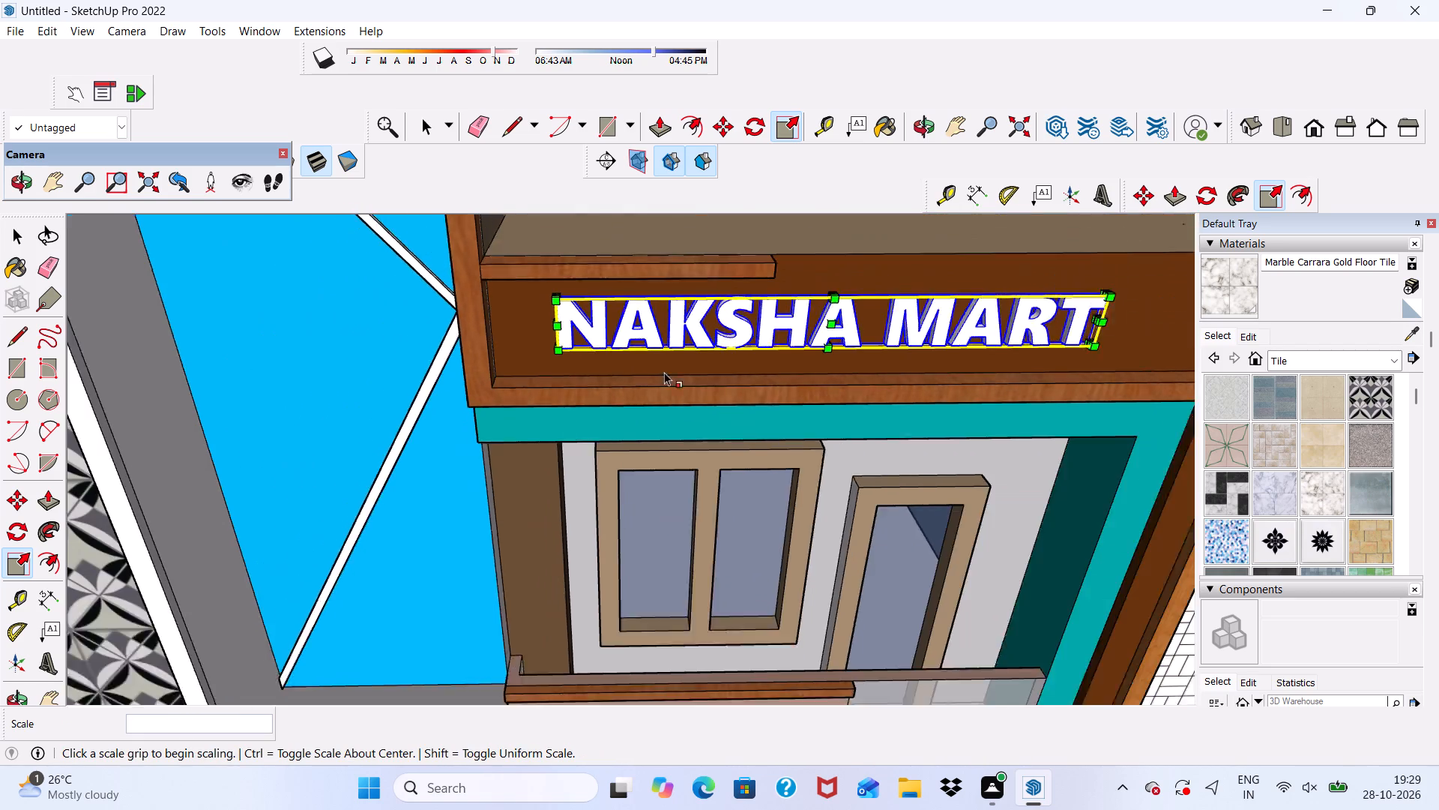
Enlarge the lettering uniformly from its lower corner at the T end so it spans most of the fascia.
{"action": "scroll", "coordinate": [664, 372], "scroll_direction": "down", "scroll_amount": 2}
{"action": "middle_click_drag", "start_coordinate": [767, 364], "coordinate": [708, 290]}
{"action": "scroll", "coordinate": [1044, 336], "scroll_direction": "up", "scroll_amount": 5}
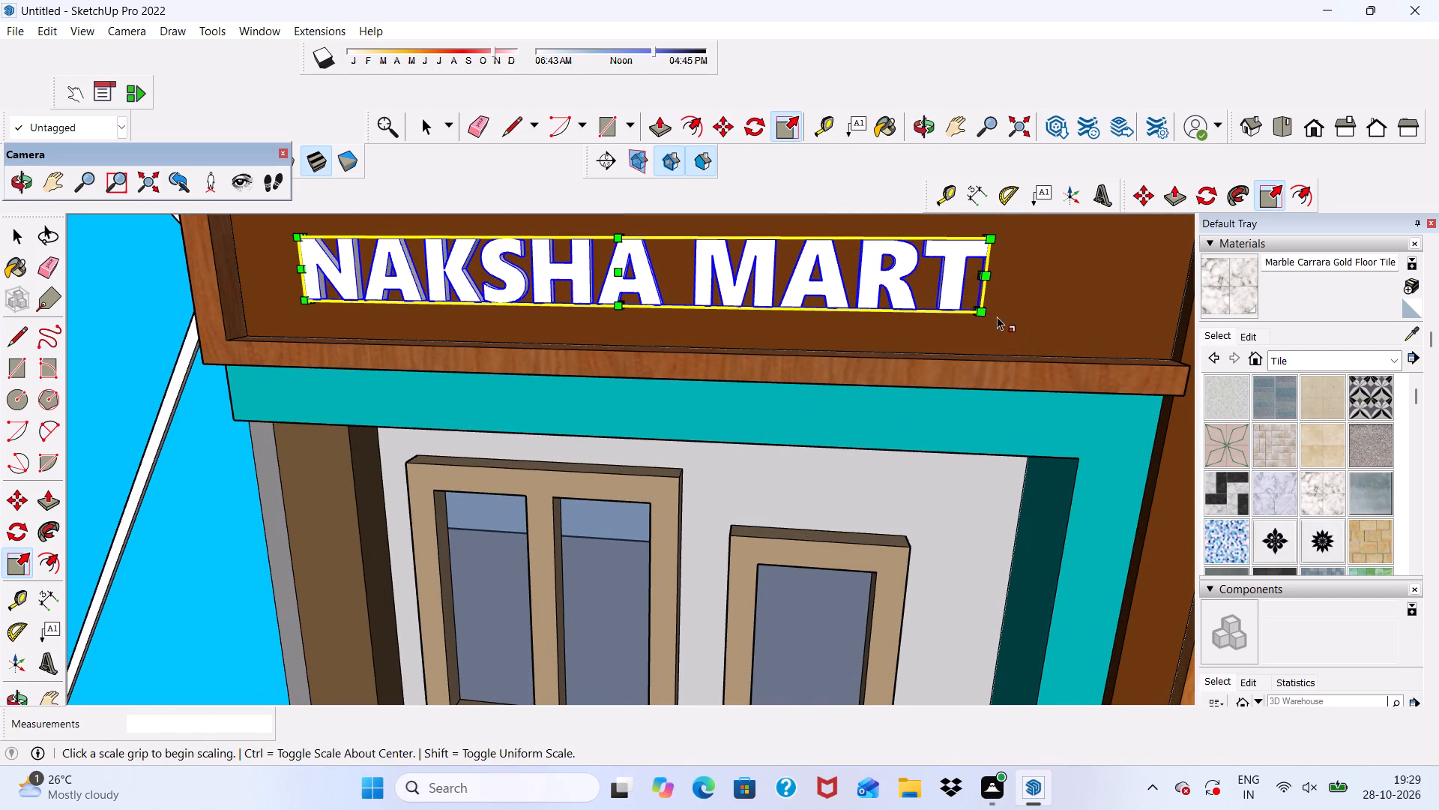
{"action": "left_click_drag", "start_coordinate": [986, 315], "coordinate": [1038, 302]}
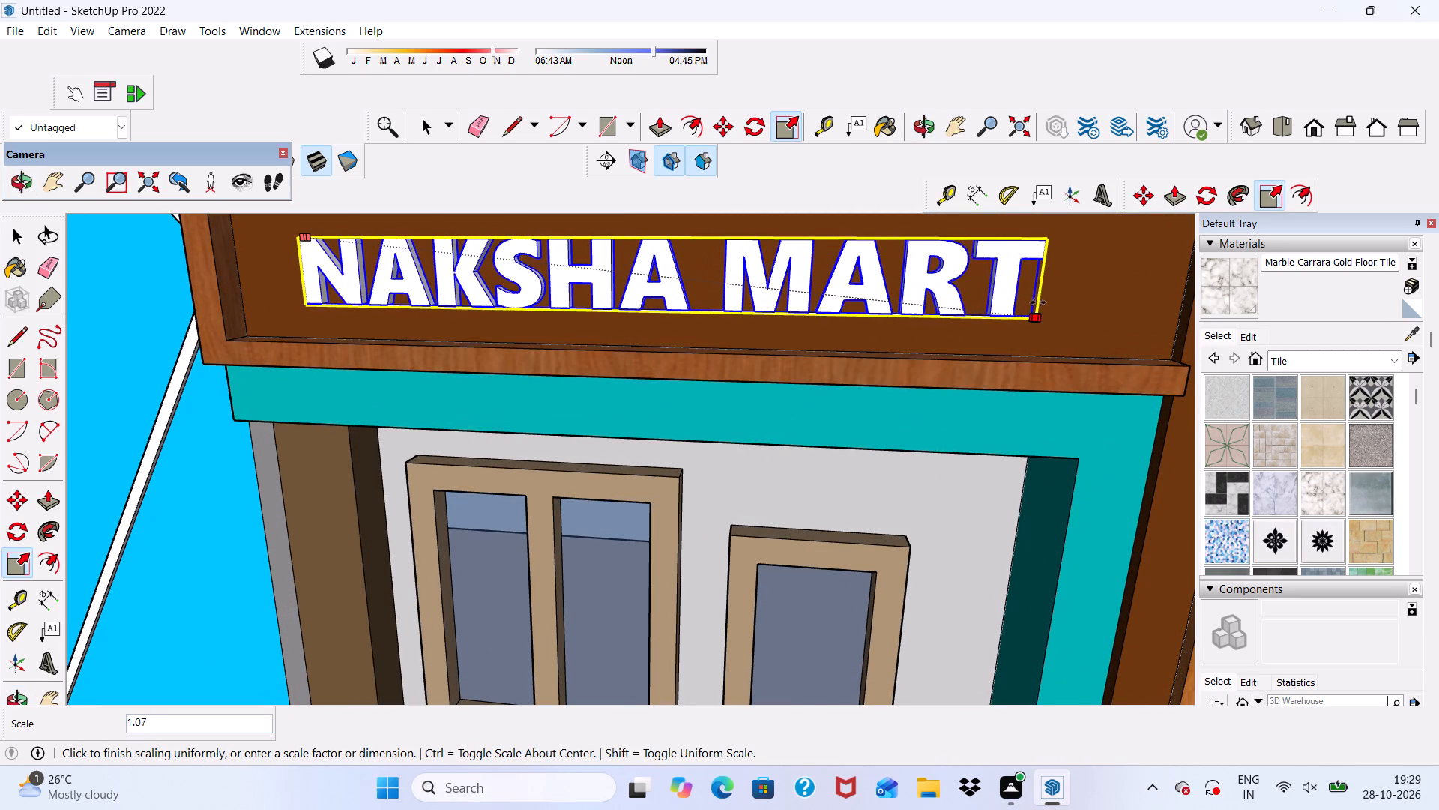
{"action": "left_click_drag", "start_coordinate": [1038, 302], "coordinate": [1085, 295]}
Scale the lettering's depth along the blue axis by about 1.24, and clear the selection.
{"action": "scroll", "coordinate": [1070, 301], "scroll_direction": "down", "scroll_amount": 5}
{"action": "middle_click_drag", "start_coordinate": [1055, 326], "coordinate": [1047, 457]}
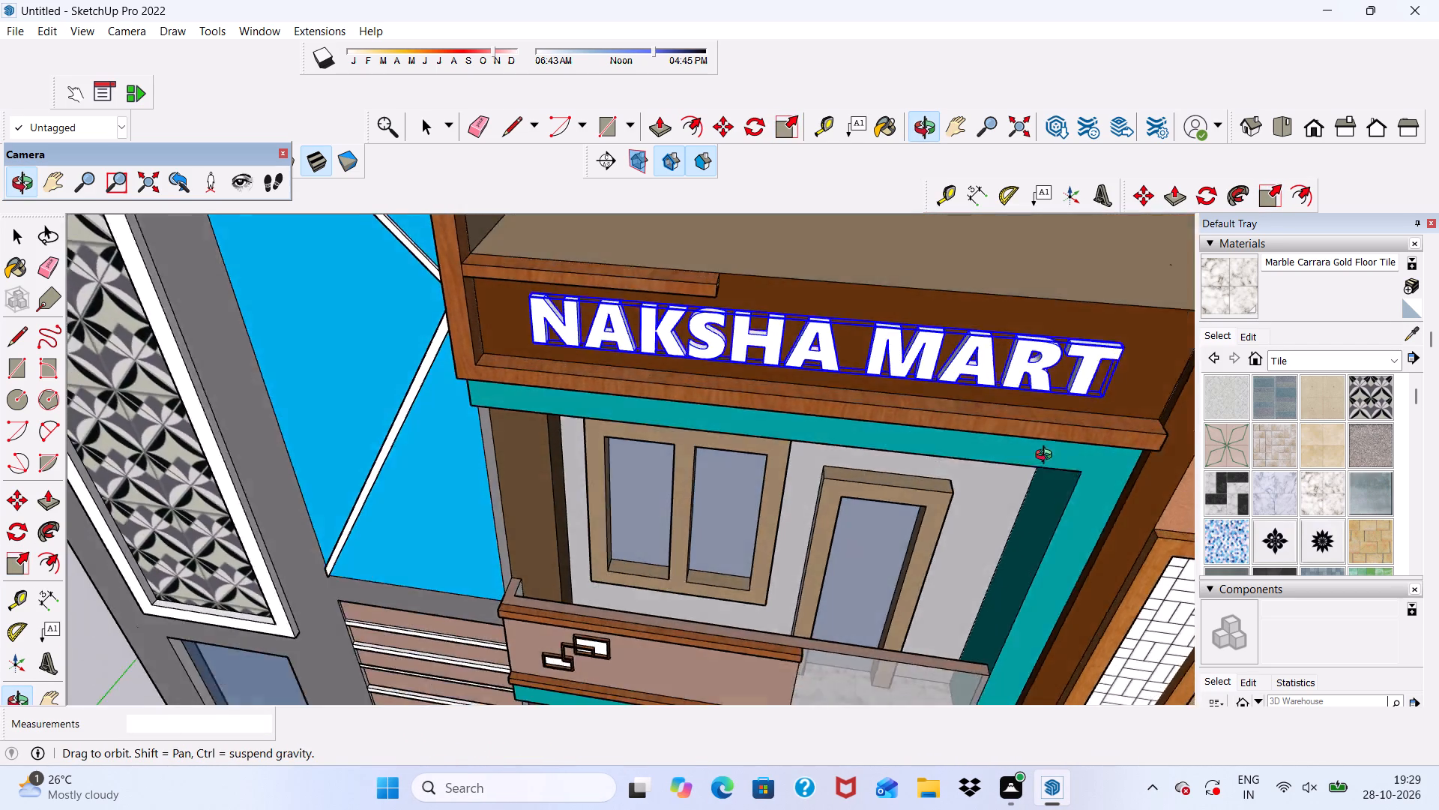
{"action": "middle_click_drag", "start_coordinate": [1047, 457], "coordinate": [1029, 479]}
{"action": "scroll", "coordinate": [962, 437], "scroll_direction": "up", "scroll_amount": 7}
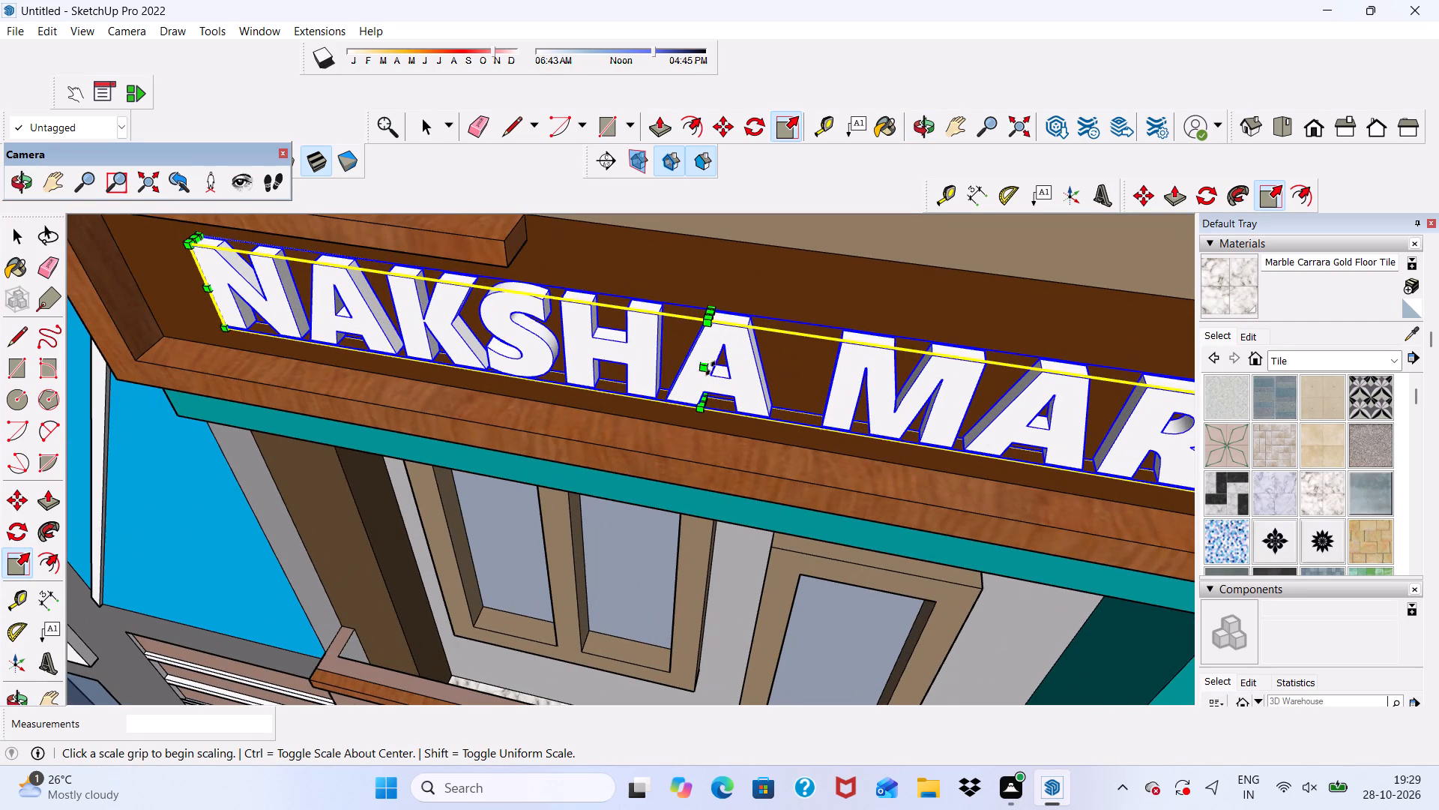
{"action": "left_click", "coordinate": [707, 364]}
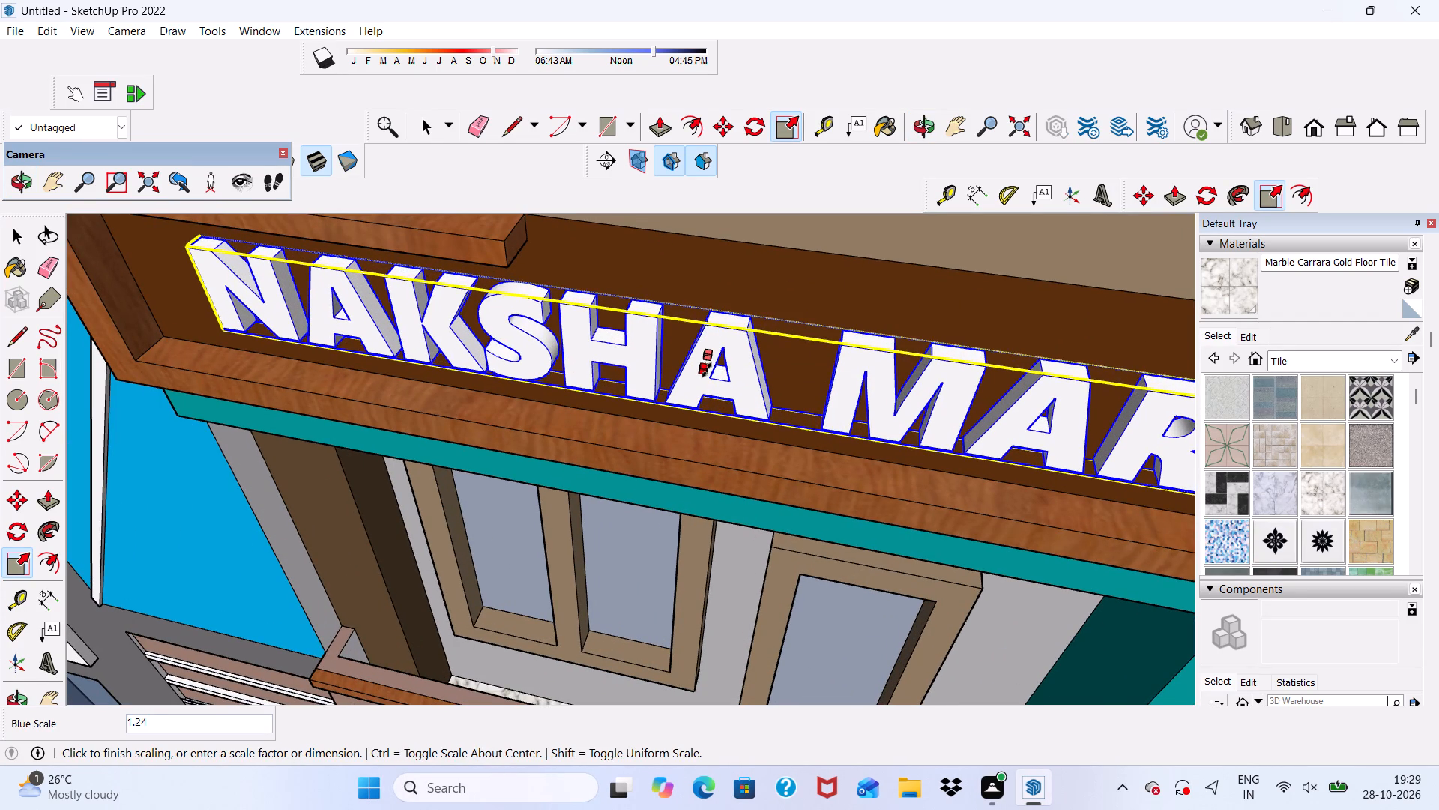
{"action": "scroll", "coordinate": [716, 364], "scroll_direction": "down", "scroll_amount": 4}
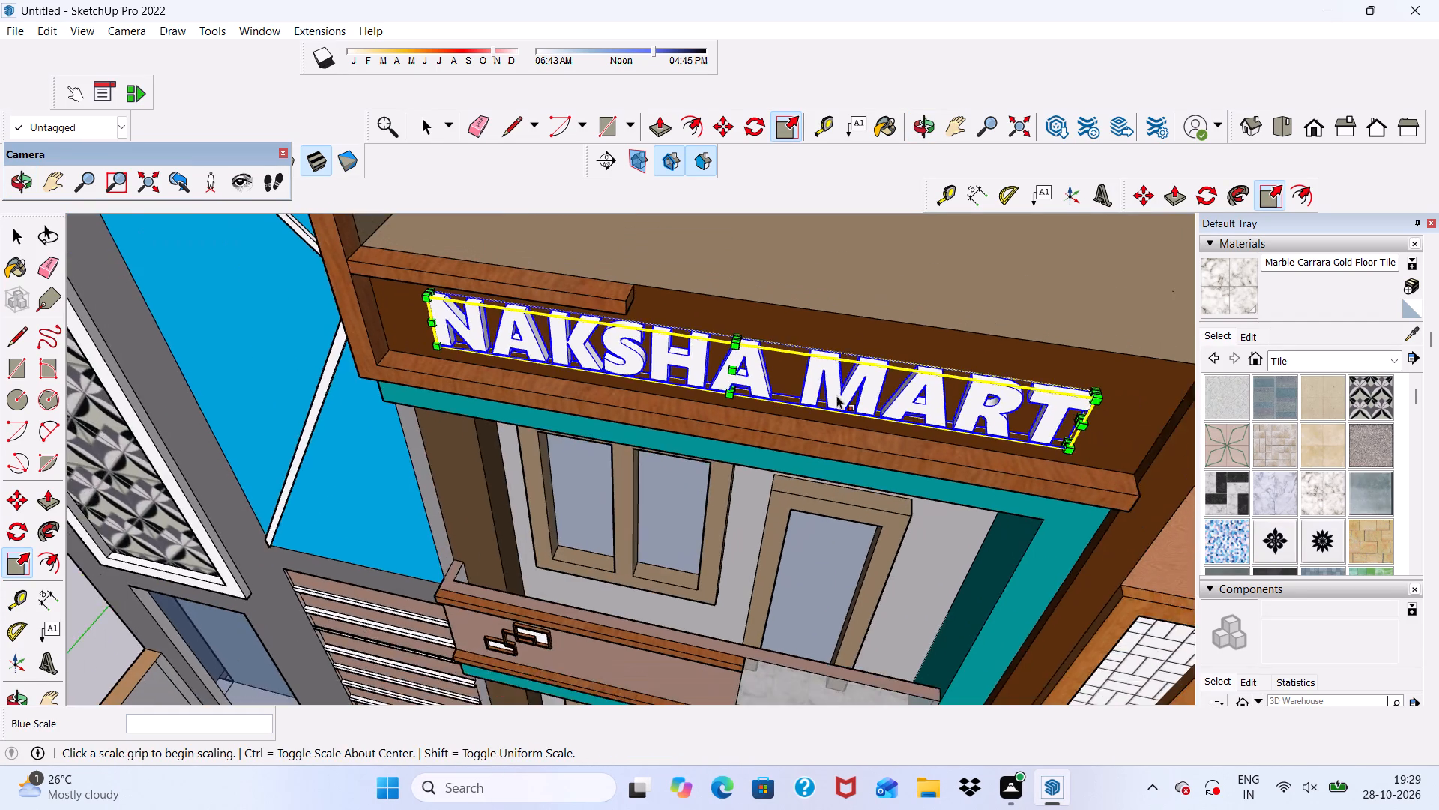
{"action": "scroll", "coordinate": [836, 395], "scroll_direction": "down", "scroll_amount": 4}
{"action": "key", "text": "space"}
{"action": "left_click", "coordinate": [1070, 490]}
Examine the NAKSHA MART lettering on the fascia up close and from several angles.
{"action": "scroll", "coordinate": [1046, 465], "scroll_direction": "down", "scroll_amount": 1}
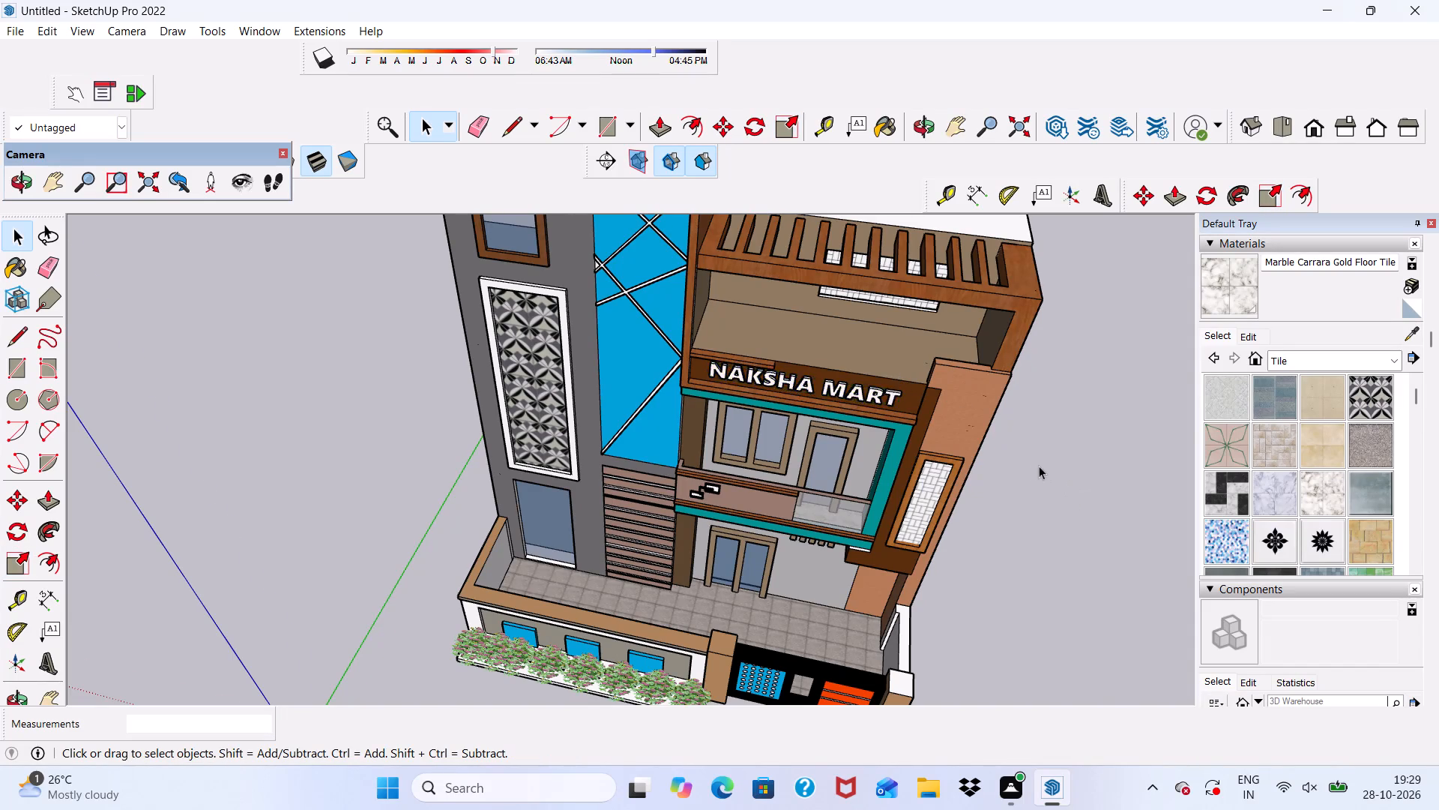
{"action": "scroll", "coordinate": [1039, 466], "scroll_direction": "down", "scroll_amount": 1}
{"action": "middle_click_drag", "start_coordinate": [1033, 460], "coordinate": [1057, 331]}
{"action": "scroll", "coordinate": [1057, 331], "scroll_direction": "up", "scroll_amount": 9}
{"action": "middle_click_drag", "start_coordinate": [869, 385], "coordinate": [1020, 341]}
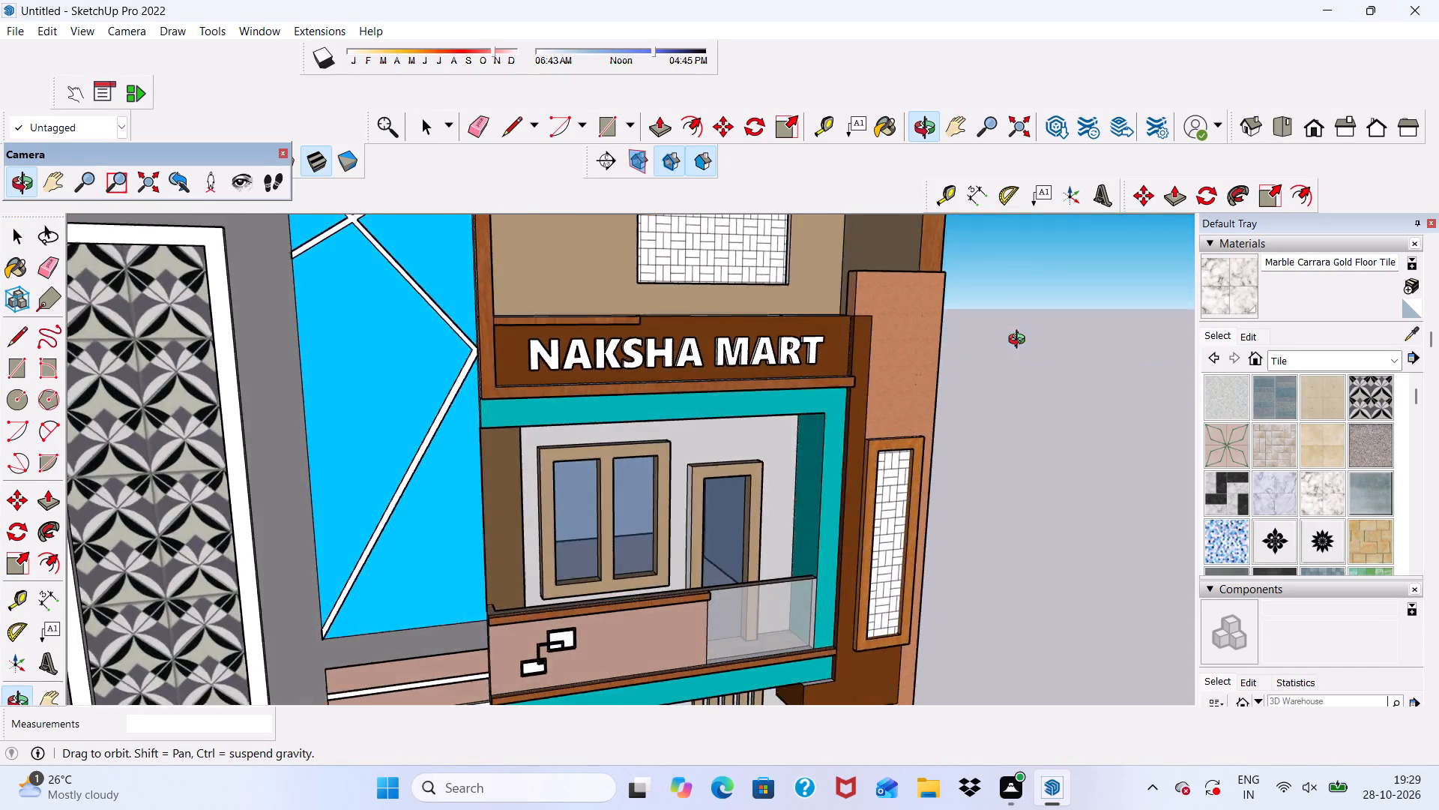
{"action": "middle_click_drag", "start_coordinate": [1020, 341], "coordinate": [618, 435]}
{"action": "scroll", "coordinate": [625, 407], "scroll_direction": "up", "scroll_amount": 7}
{"action": "scroll", "coordinate": [616, 436], "scroll_direction": "down", "scroll_amount": 2}
{"action": "middle_click_drag", "start_coordinate": [624, 454], "coordinate": [743, 410]}
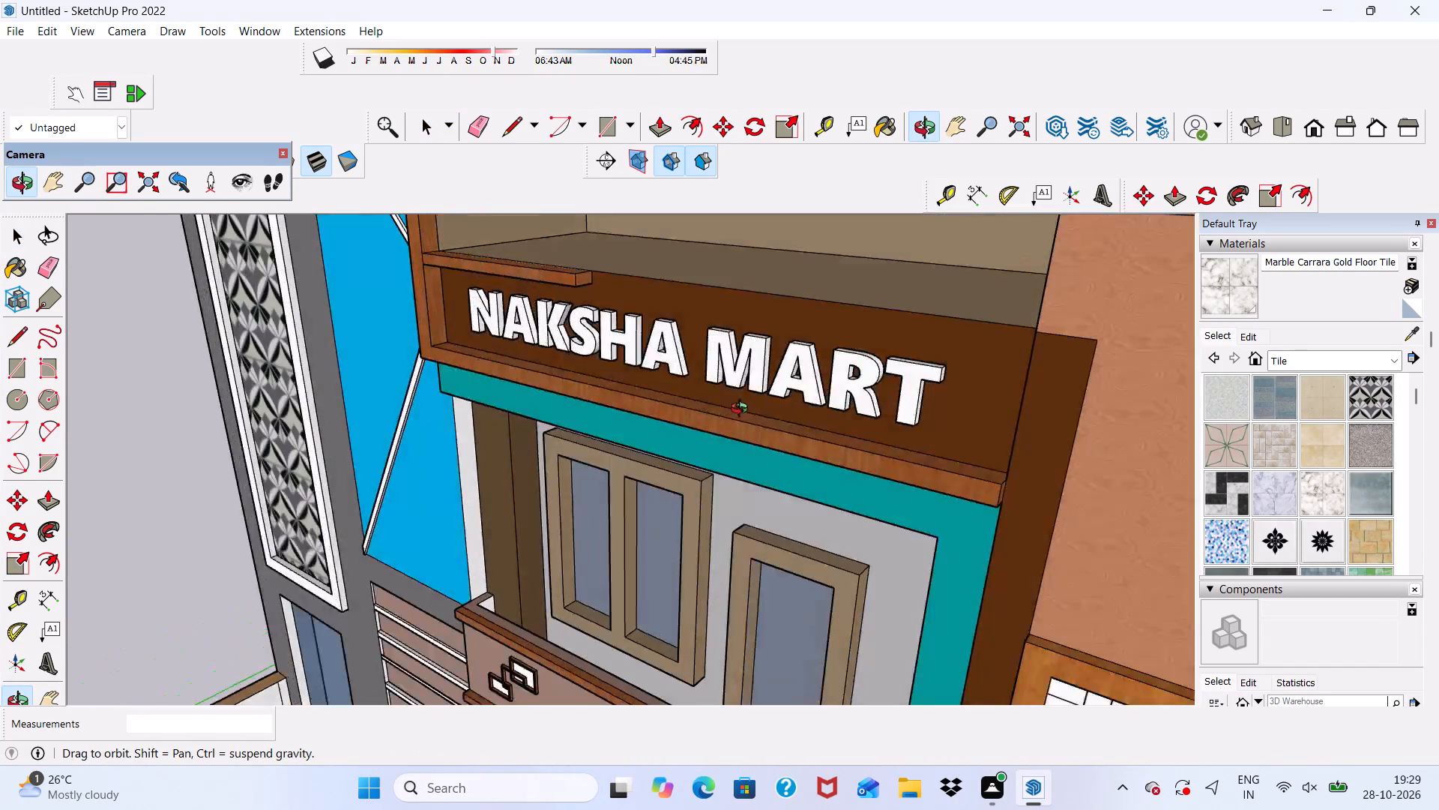
{"action": "middle_click_drag", "start_coordinate": [743, 410], "coordinate": [863, 405]}
{"action": "scroll", "coordinate": [754, 336], "scroll_direction": "down", "scroll_amount": 4}
{"action": "middle_click", "coordinate": [937, 358]}
{"action": "scroll", "coordinate": [896, 372], "scroll_direction": "down", "scroll_amount": 1}
{"action": "middle_click_drag", "start_coordinate": [900, 379], "coordinate": [902, 377]}
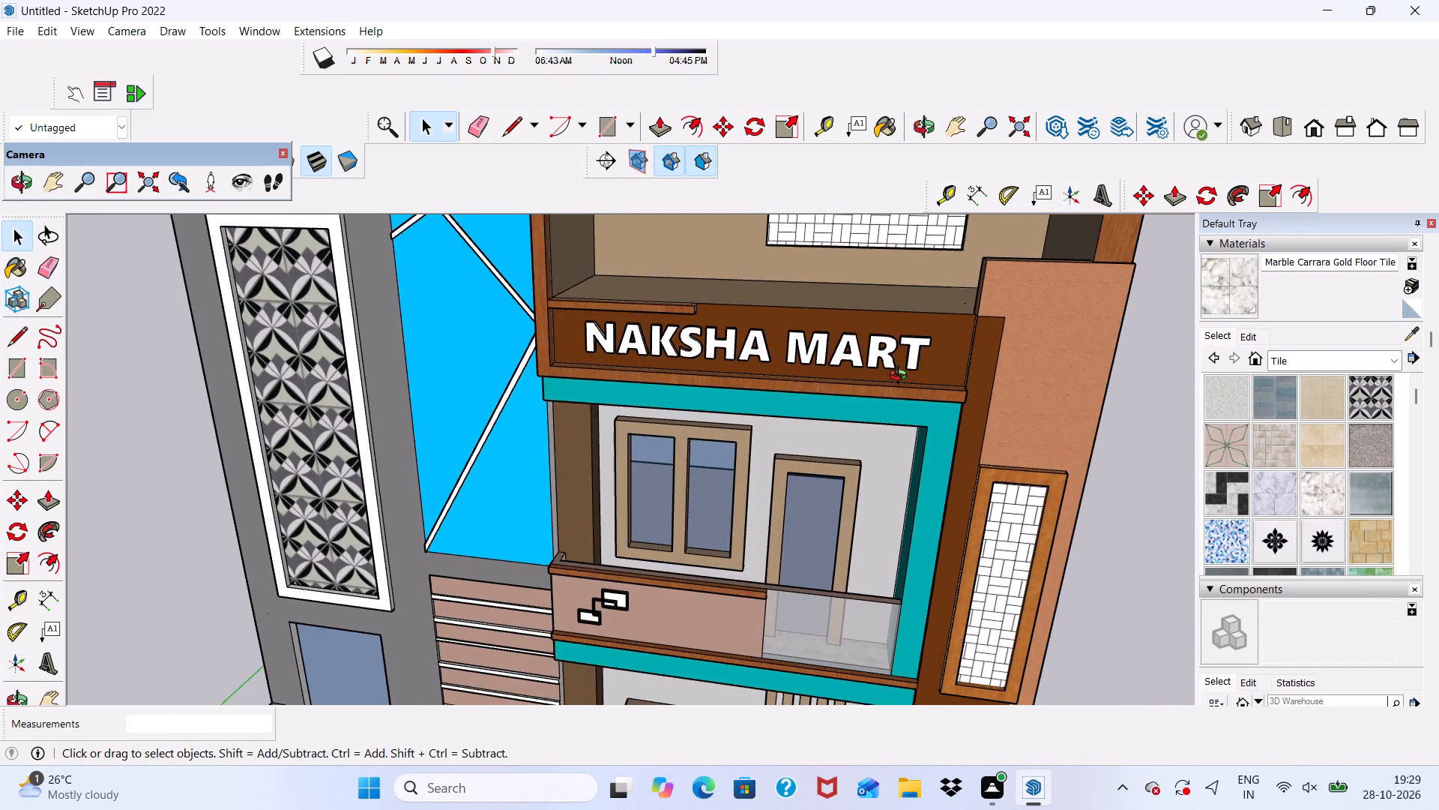
{"action": "middle_click_drag", "start_coordinate": [902, 377], "coordinate": [1043, 301]}
{"action": "scroll", "coordinate": [636, 361], "scroll_direction": "down", "scroll_amount": 5}
{"action": "middle_click_drag", "start_coordinate": [707, 431], "coordinate": [576, 361]}
{"action": "scroll", "coordinate": [698, 370], "scroll_direction": "down", "scroll_amount": 3}
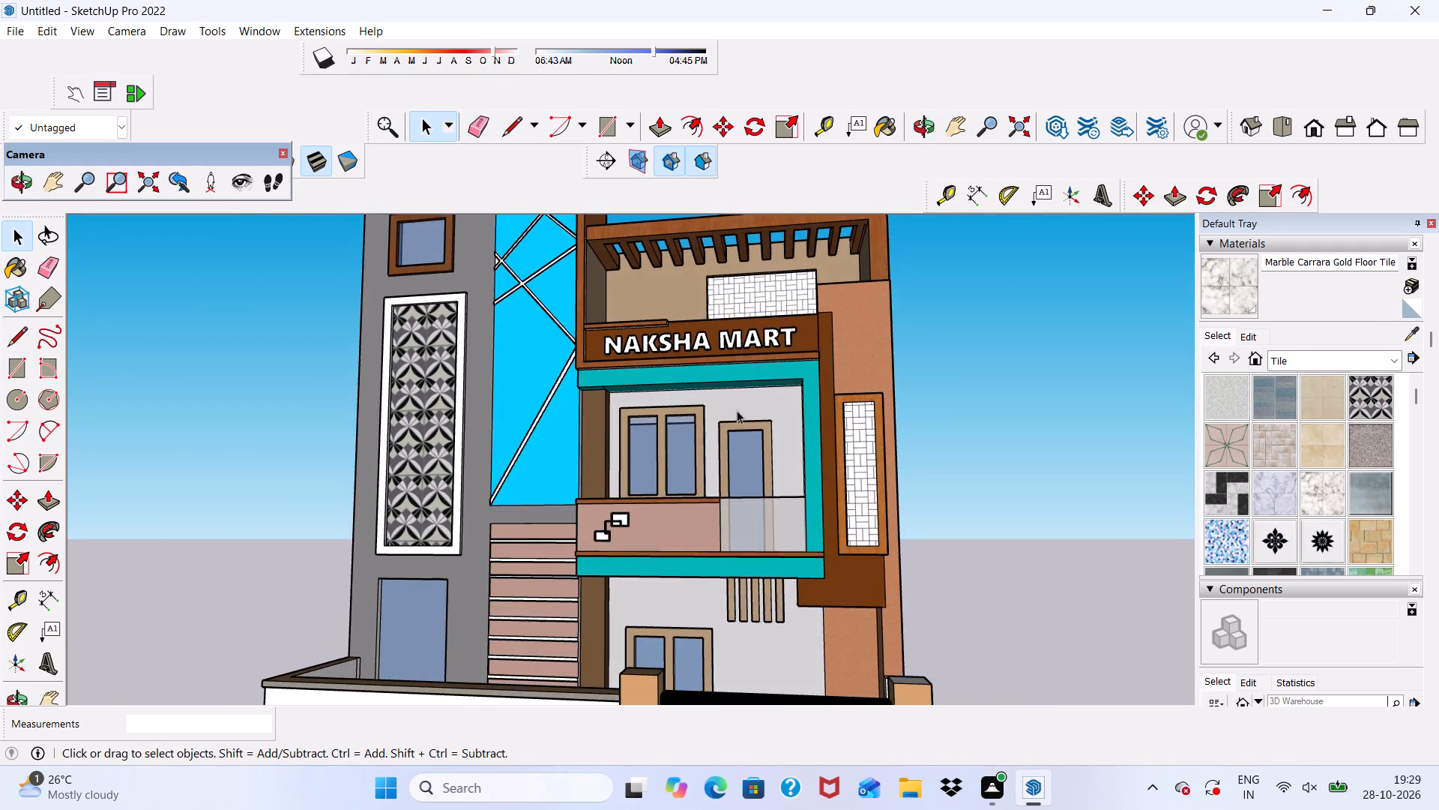
Check the whole house from the front and both sides, including the front wall, gate and hydrangeas.
{"action": "scroll", "coordinate": [737, 410], "scroll_direction": "down", "scroll_amount": 1}
{"action": "middle_click_drag", "start_coordinate": [792, 399], "coordinate": [884, 493]}
{"action": "scroll", "coordinate": [796, 371], "scroll_direction": "down", "scroll_amount": 3}
{"action": "middle_click_drag", "start_coordinate": [823, 469], "coordinate": [744, 403]}
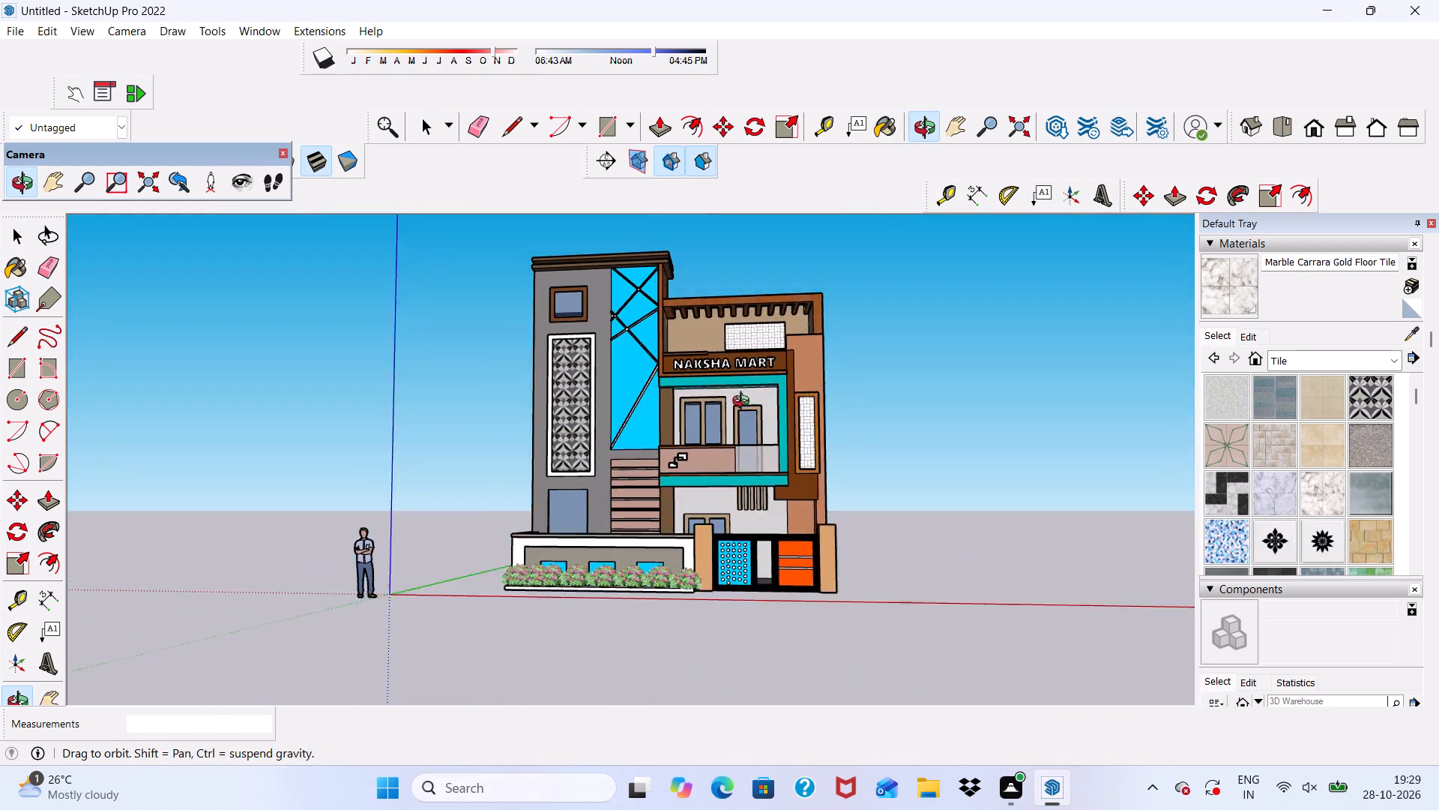
{"action": "middle_click_drag", "start_coordinate": [744, 403], "coordinate": [749, 438]}
{"action": "scroll", "coordinate": [690, 544], "scroll_direction": "up", "scroll_amount": 8}
{"action": "scroll", "coordinate": [684, 436], "scroll_direction": "down", "scroll_amount": 5}
{"action": "middle_click_drag", "start_coordinate": [768, 550], "coordinate": [775, 560]}
{"action": "scroll", "coordinate": [771, 553], "scroll_direction": "down", "scroll_amount": 1}
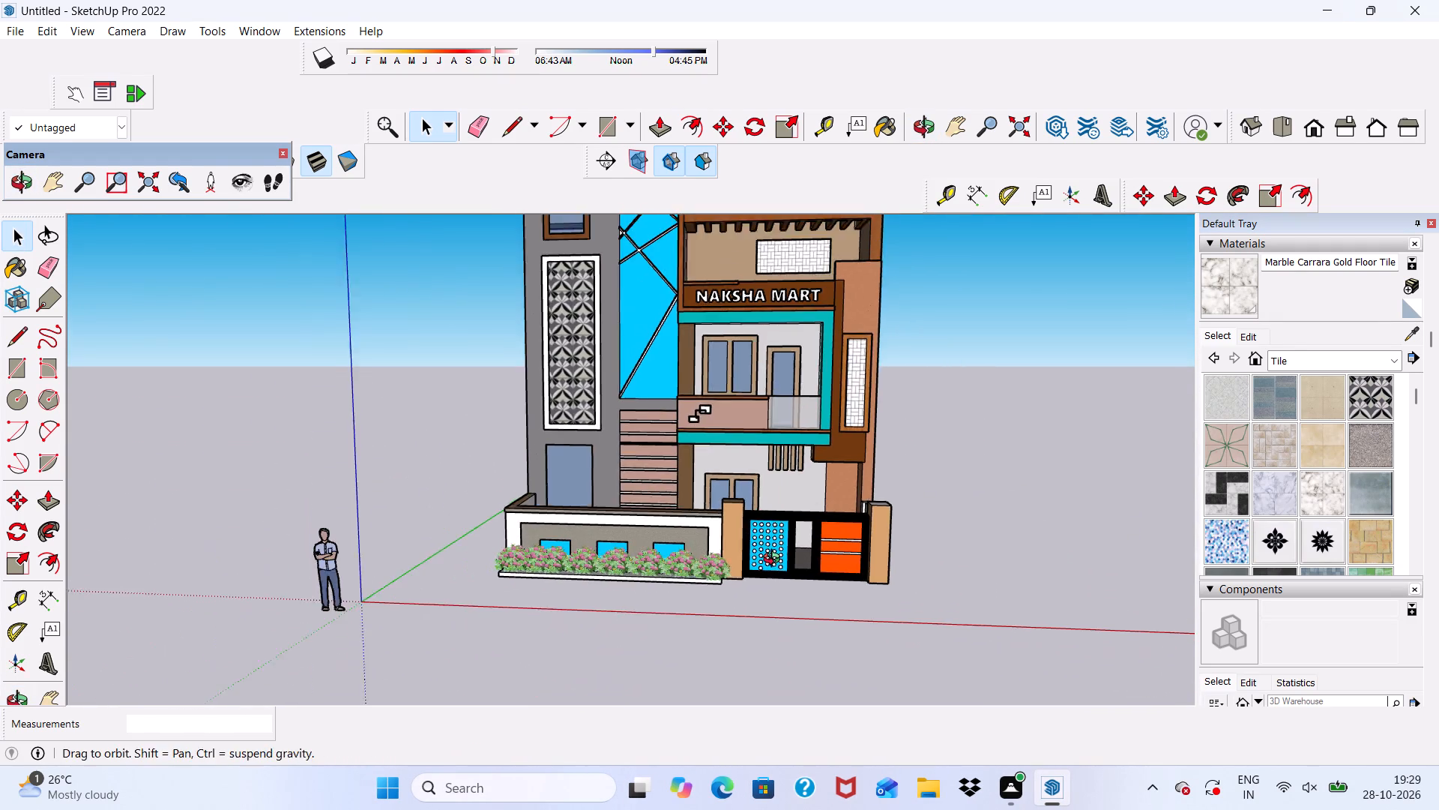
{"action": "middle_click_drag", "start_coordinate": [775, 560], "coordinate": [772, 644]}
{"action": "scroll", "coordinate": [742, 478], "scroll_direction": "down", "scroll_amount": 4}
{"action": "middle_click_drag", "start_coordinate": [773, 560], "coordinate": [769, 427]}
{"action": "scroll", "coordinate": [769, 426], "scroll_direction": "up", "scroll_amount": 4}
{"action": "middle_click_drag", "start_coordinate": [880, 468], "coordinate": [498, 540]}
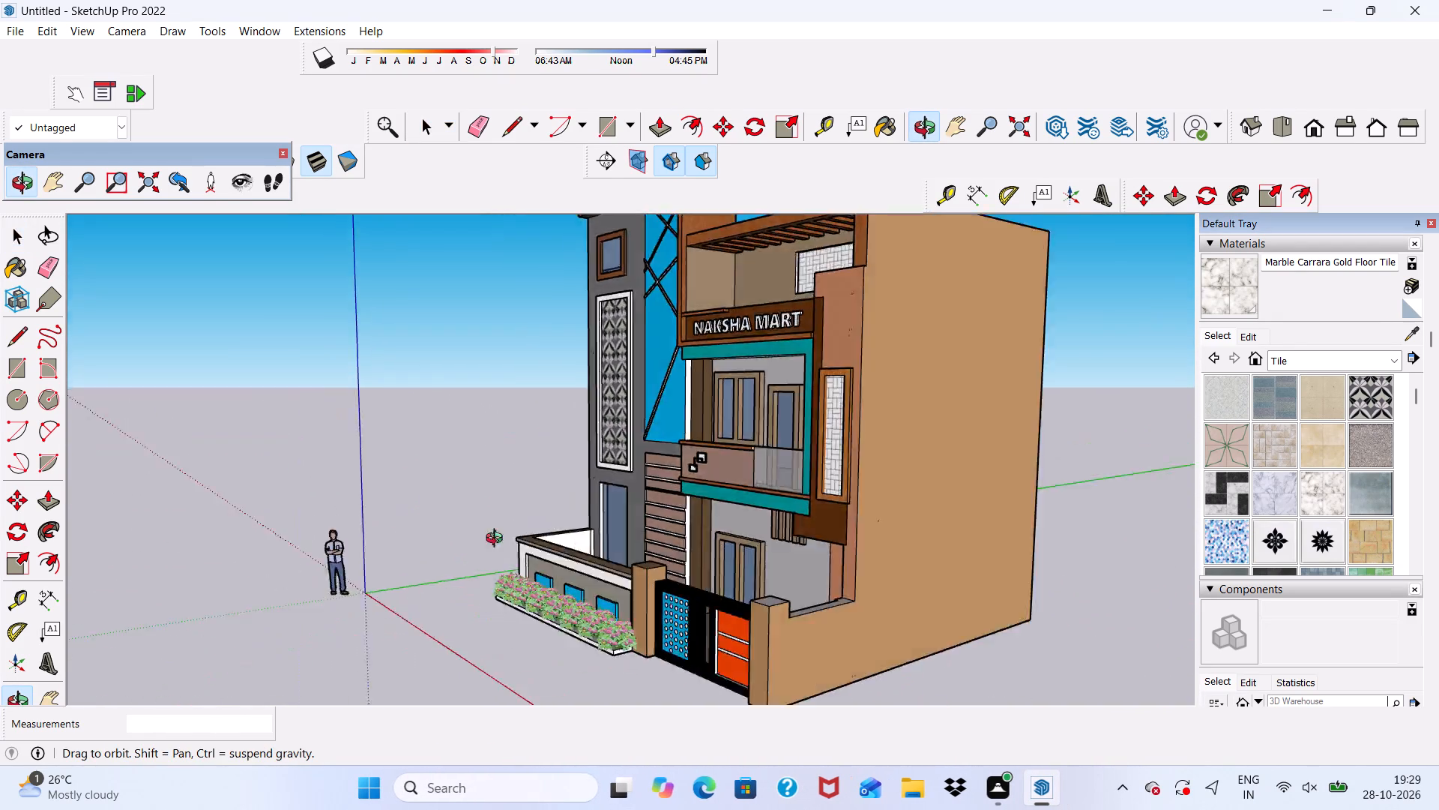
{"action": "middle_click_drag", "start_coordinate": [498, 540], "coordinate": [926, 504]}
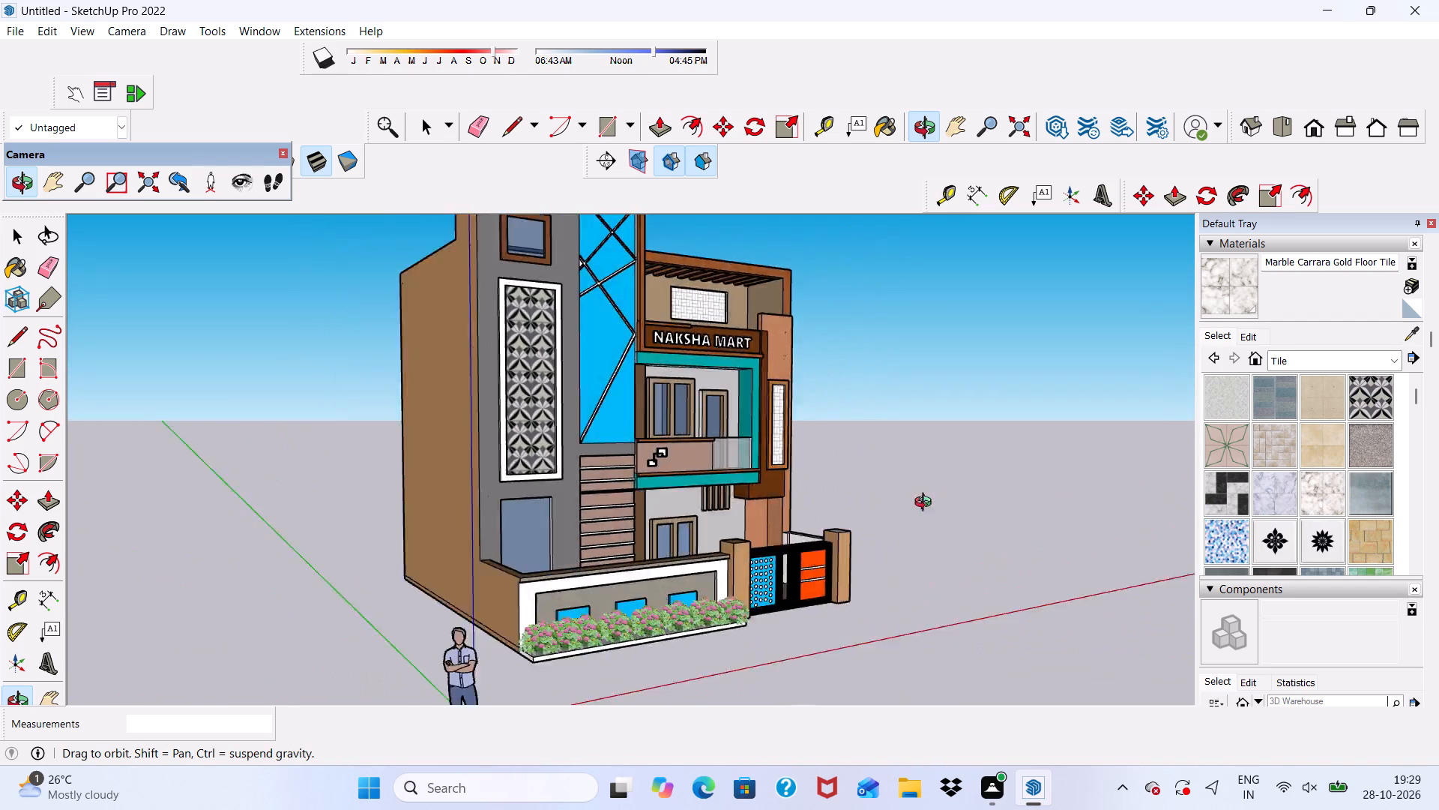
{"action": "middle_click_drag", "start_coordinate": [926, 504], "coordinate": [845, 538]}
{"action": "scroll", "coordinate": [842, 539], "scroll_direction": "up", "scroll_amount": 1}
{"action": "scroll", "coordinate": [780, 546], "scroll_direction": "down", "scroll_amount": 4}
{"action": "middle_click_drag", "start_coordinate": [777, 617], "coordinate": [842, 606]}
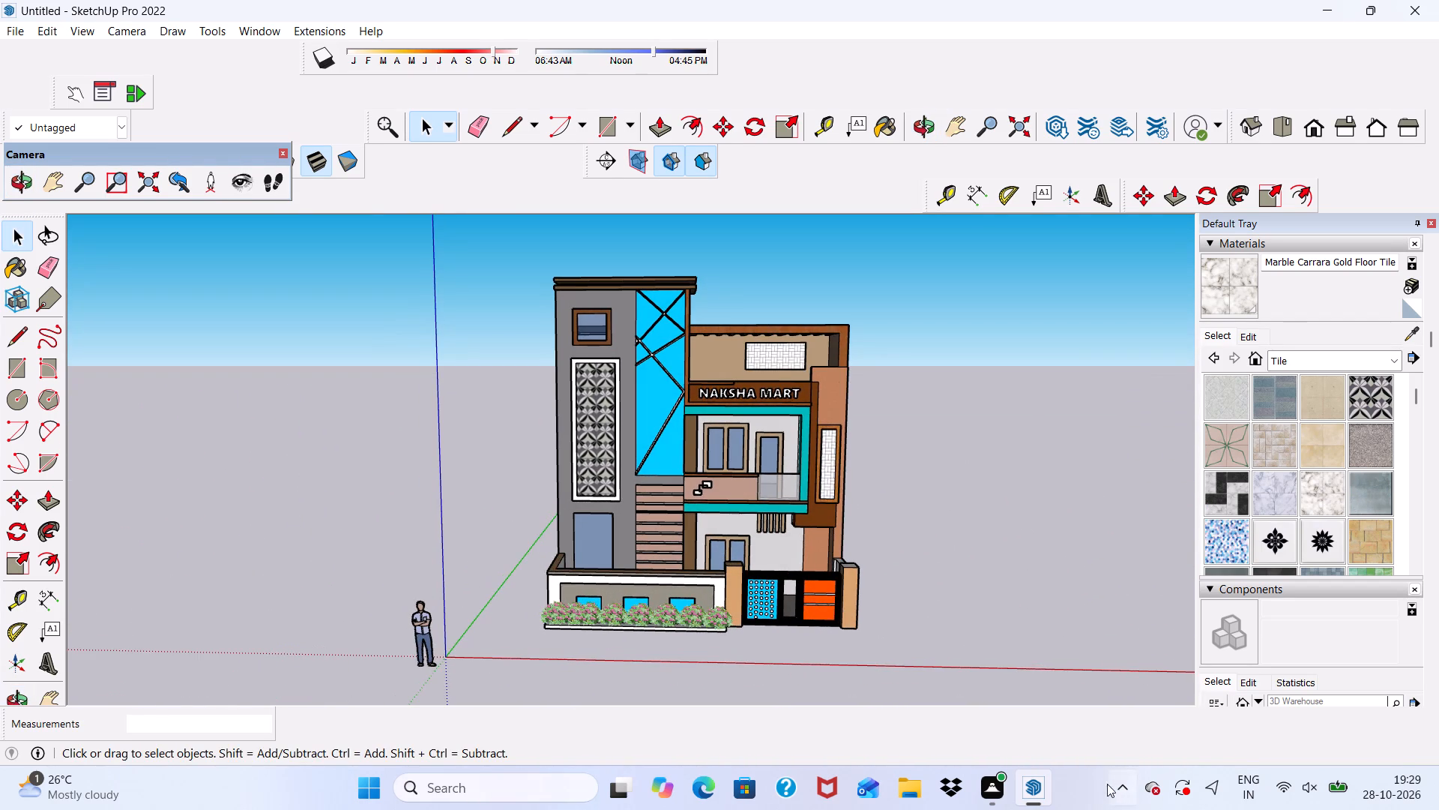
Save the model in the Documents folder as a SketchUp model file named 855.
{"action": "key", "text": "ctrl+s"}
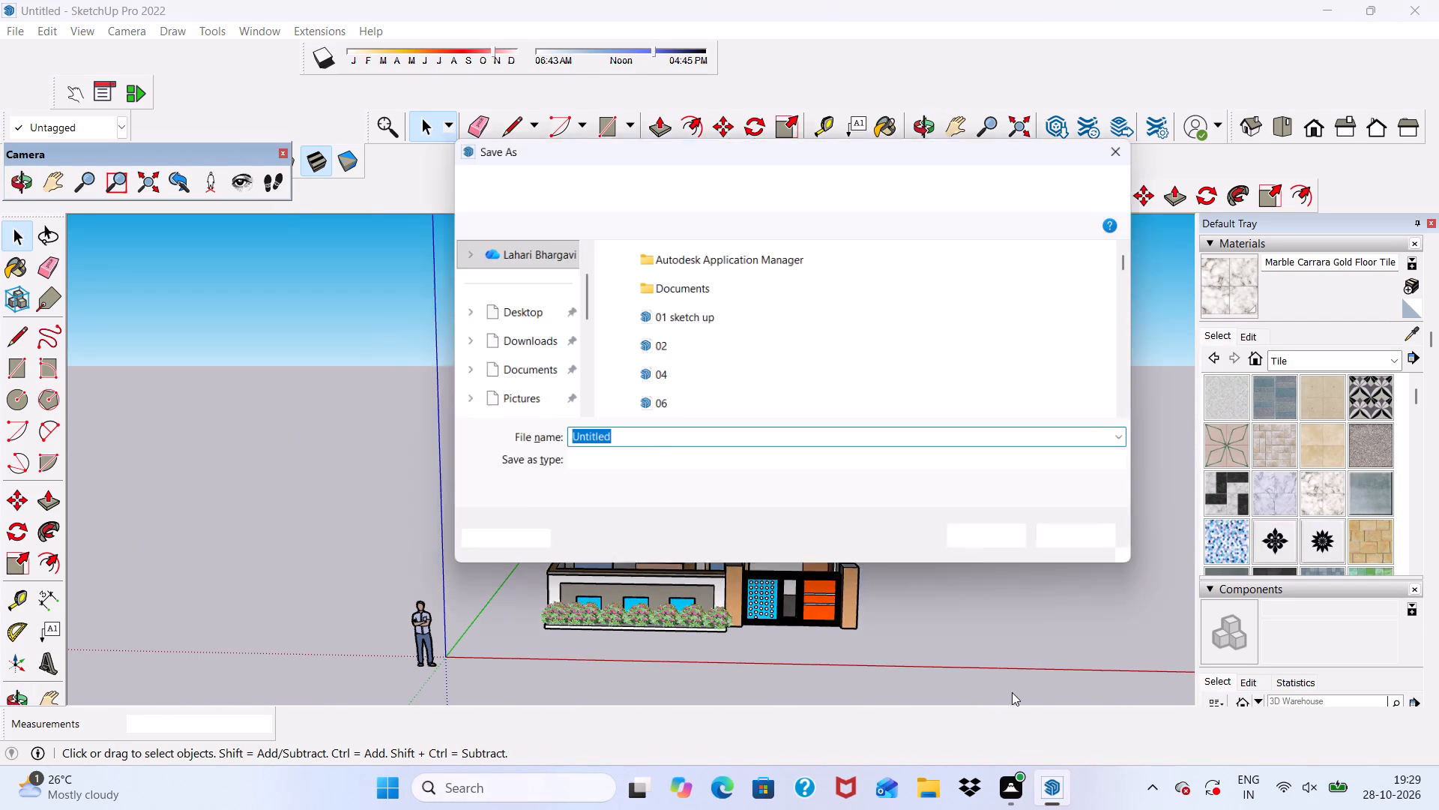
{"action": "left_click", "coordinate": [641, 440]}
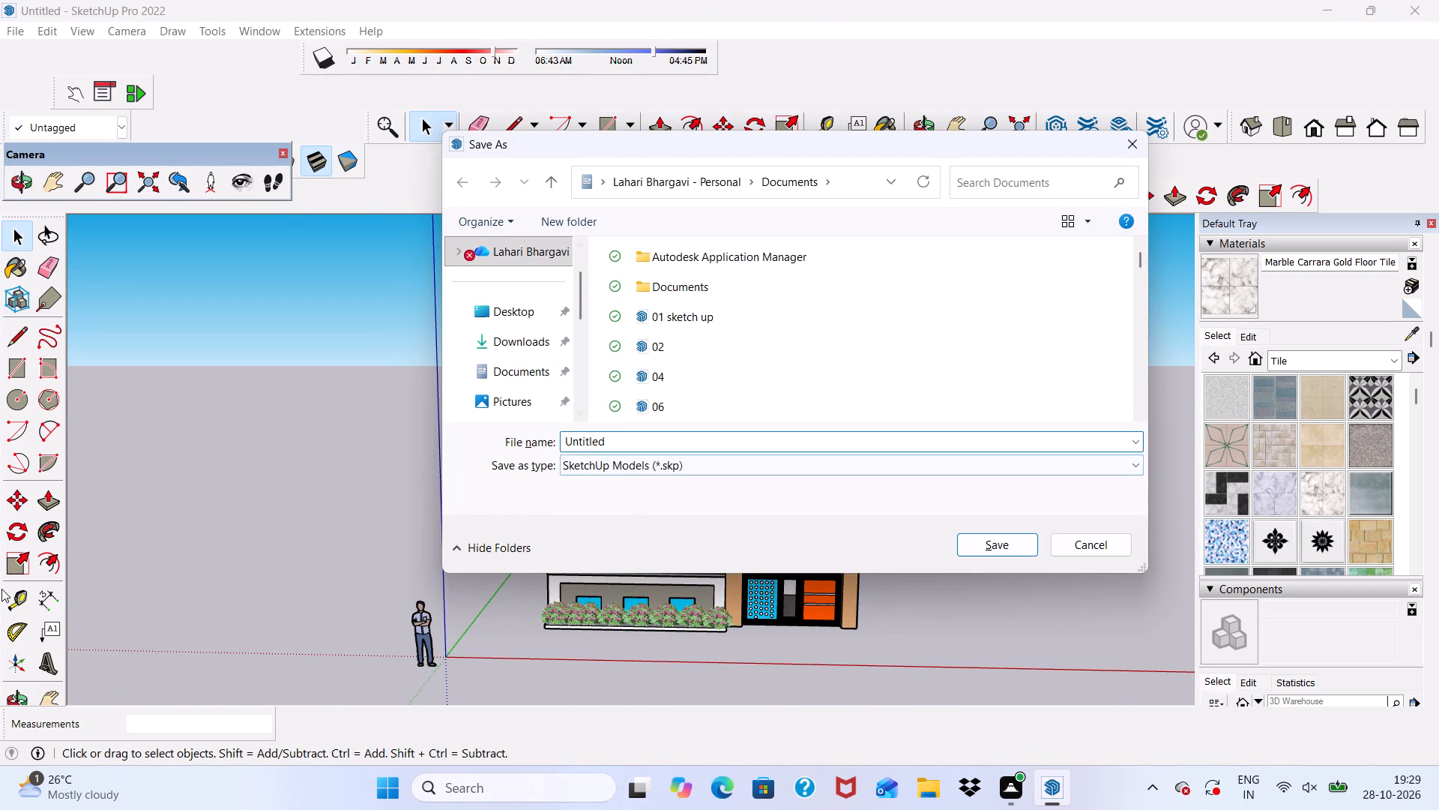
{"action": "key", "text": "BackSpace"}
{"action": "key", "text": "BackSpace"}
{"action": "key", "text": "BackSpace"}
{"action": "key", "text": "BackSpace"}
{"action": "key", "text": "BackSpace"}
{"action": "key", "text": "BackSpace"}
{"action": "key", "text": "BackSpace"}
{"action": "key", "text": "BackSpace"}
{"action": "key", "text": "BackSpace"}
{"action": "key", "text": "BackSpace"}
{"action": "key", "text": "BackSpace"}
{"action": "key", "text": "BackSpace"}
{"action": "key", "text": "BackSpace"}
{"action": "key", "text": "BackSpace"}
{"action": "key", "text": "BackSpace"}
{"action": "key", "text": "BackSpace"}
{"action": "key", "text": "BackSpace"}
{"action": "key", "text": "BackSpace"}
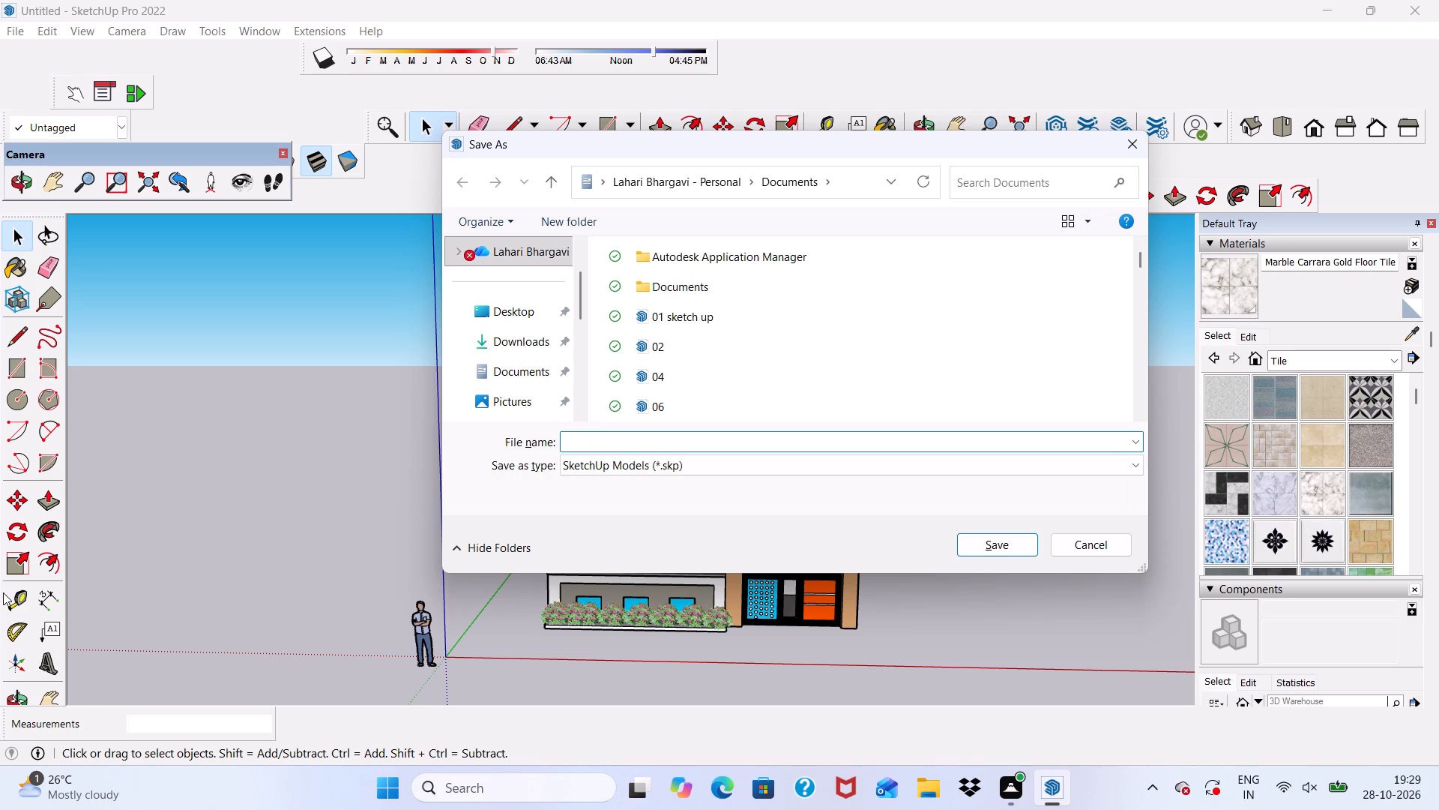
{"action": "key", "text": "Up"}
{"action": "key", "text": "Clear"}
{"action": "key", "text": "Clear"}
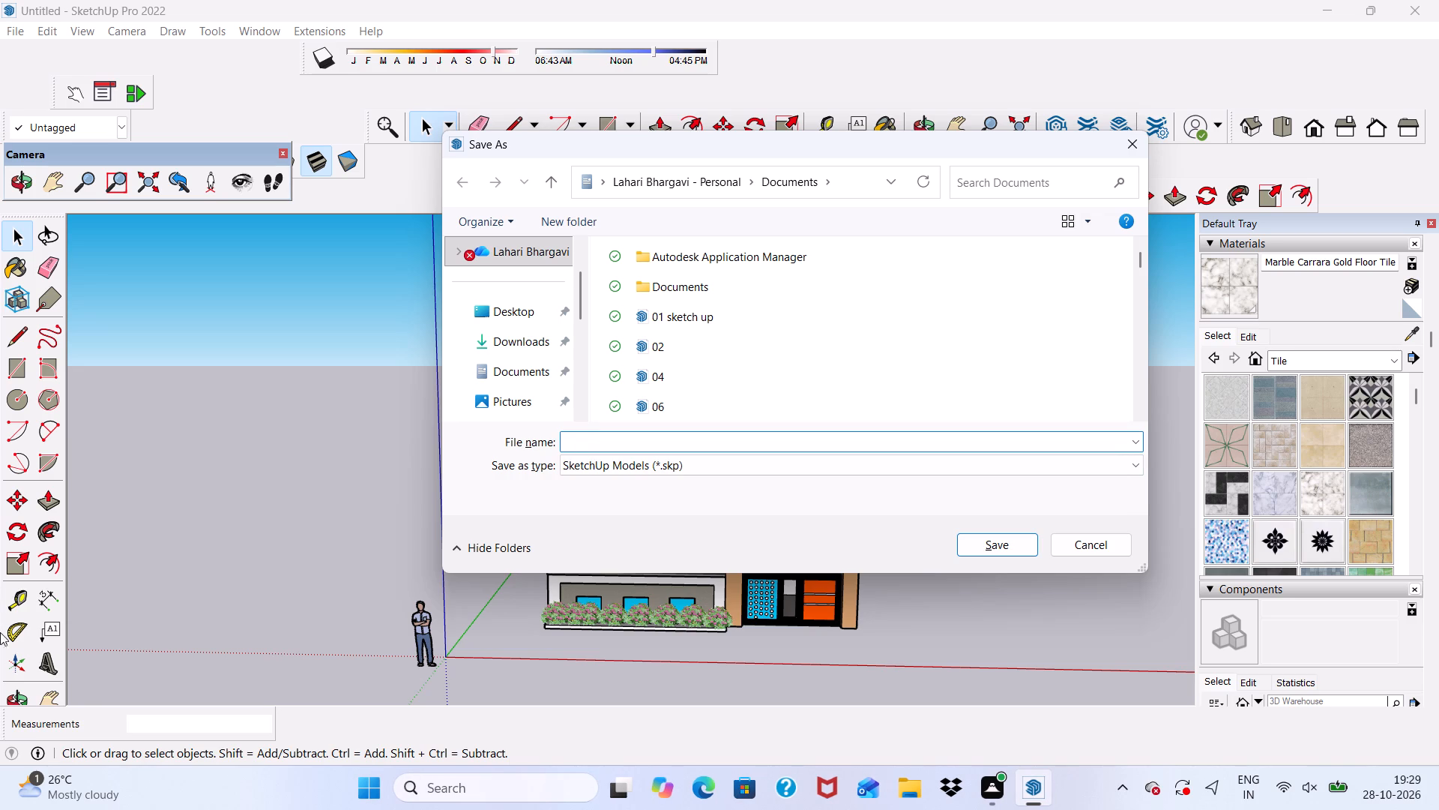
{"action": "key", "text": "Up"}
{"action": "key", "text": "Clear"}
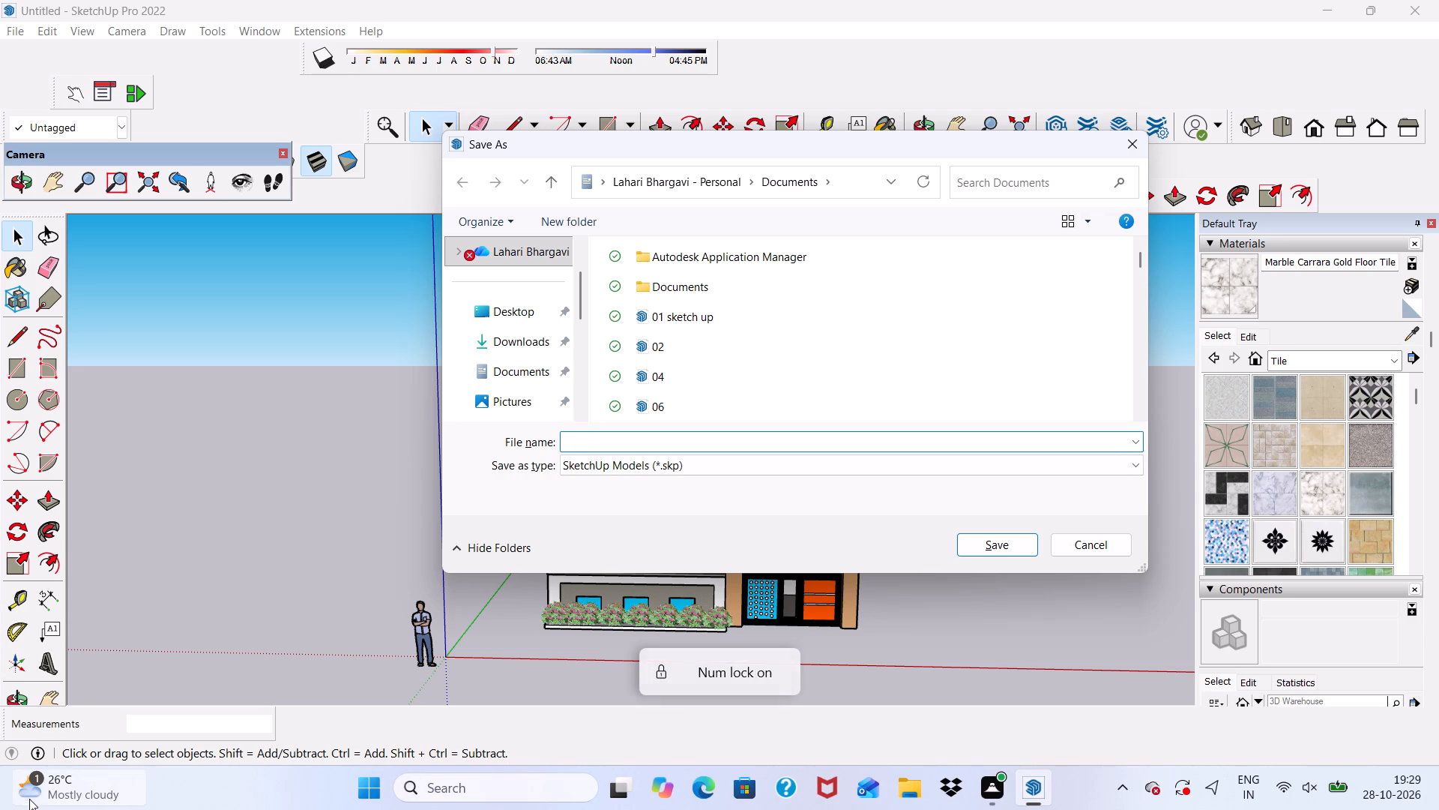
{"action": "key", "text": "8"}
{"action": "type", "text": "55"}
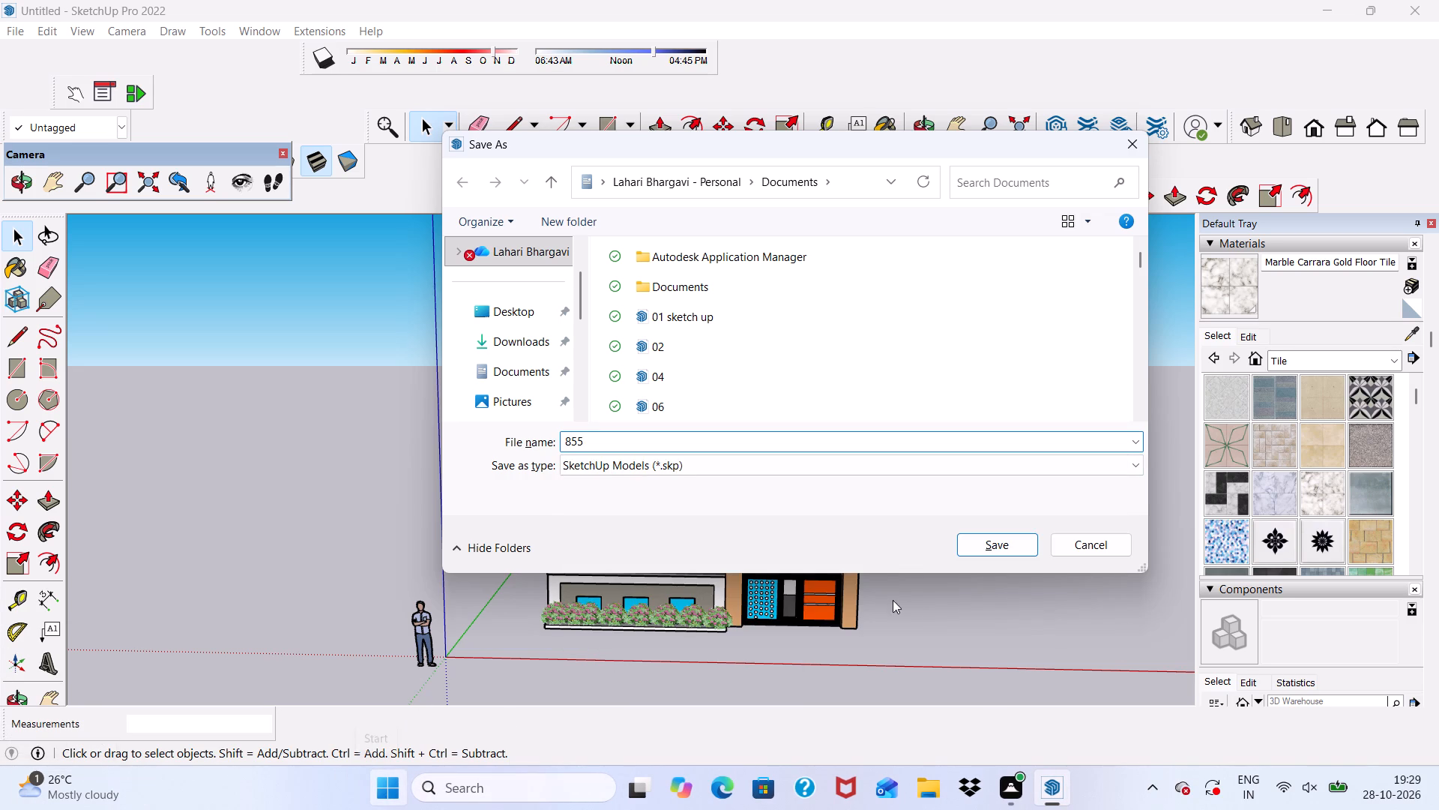
{"action": "left_click", "coordinate": [1004, 535]}
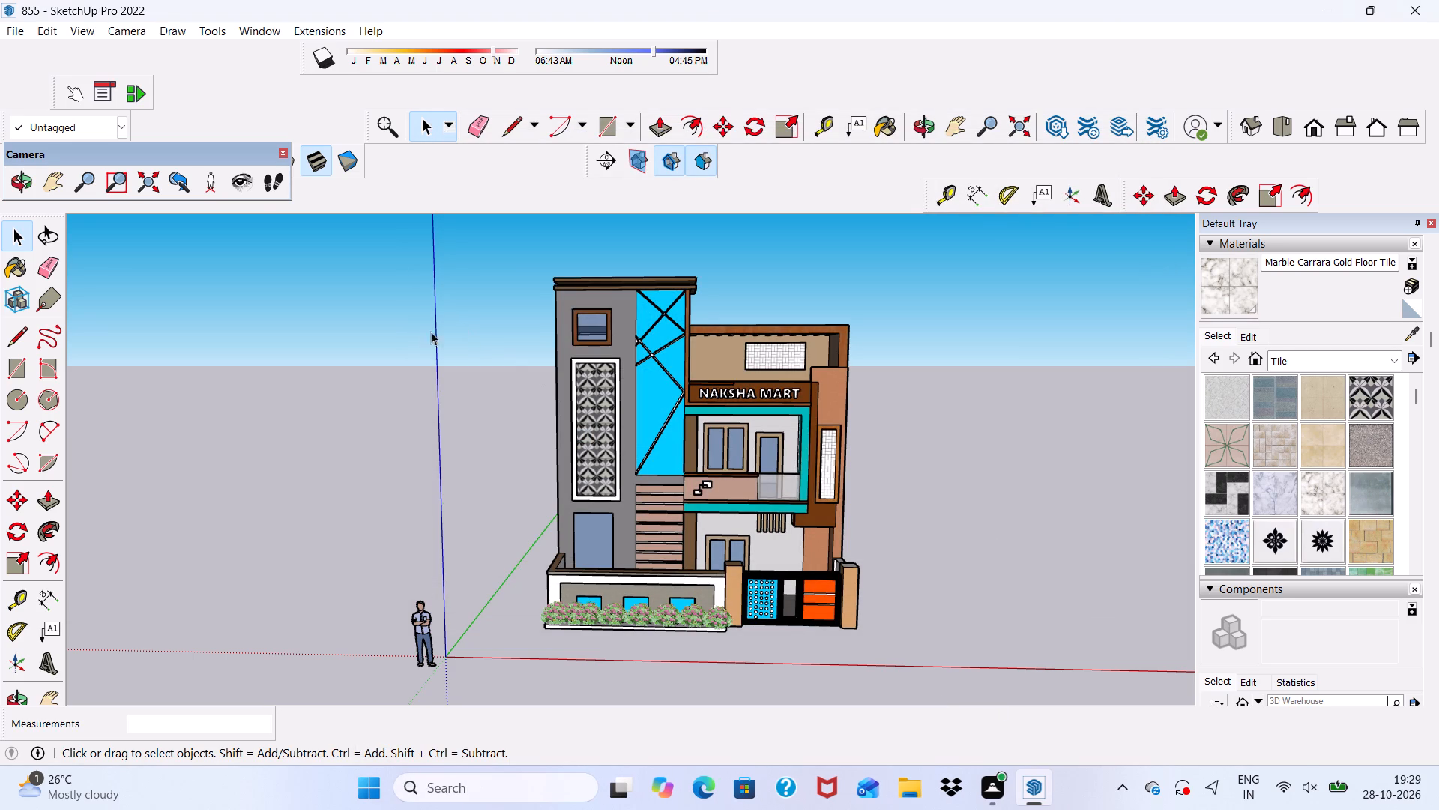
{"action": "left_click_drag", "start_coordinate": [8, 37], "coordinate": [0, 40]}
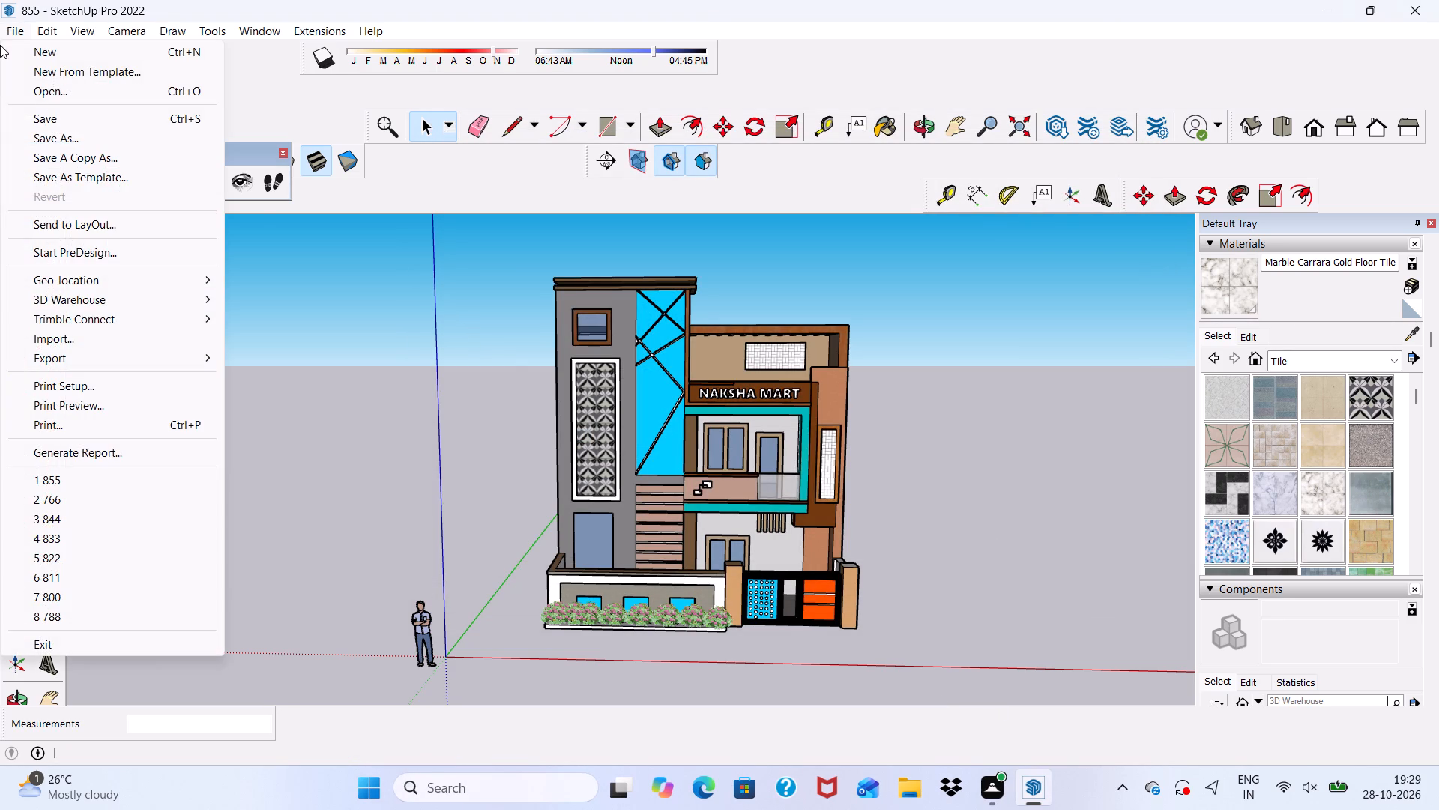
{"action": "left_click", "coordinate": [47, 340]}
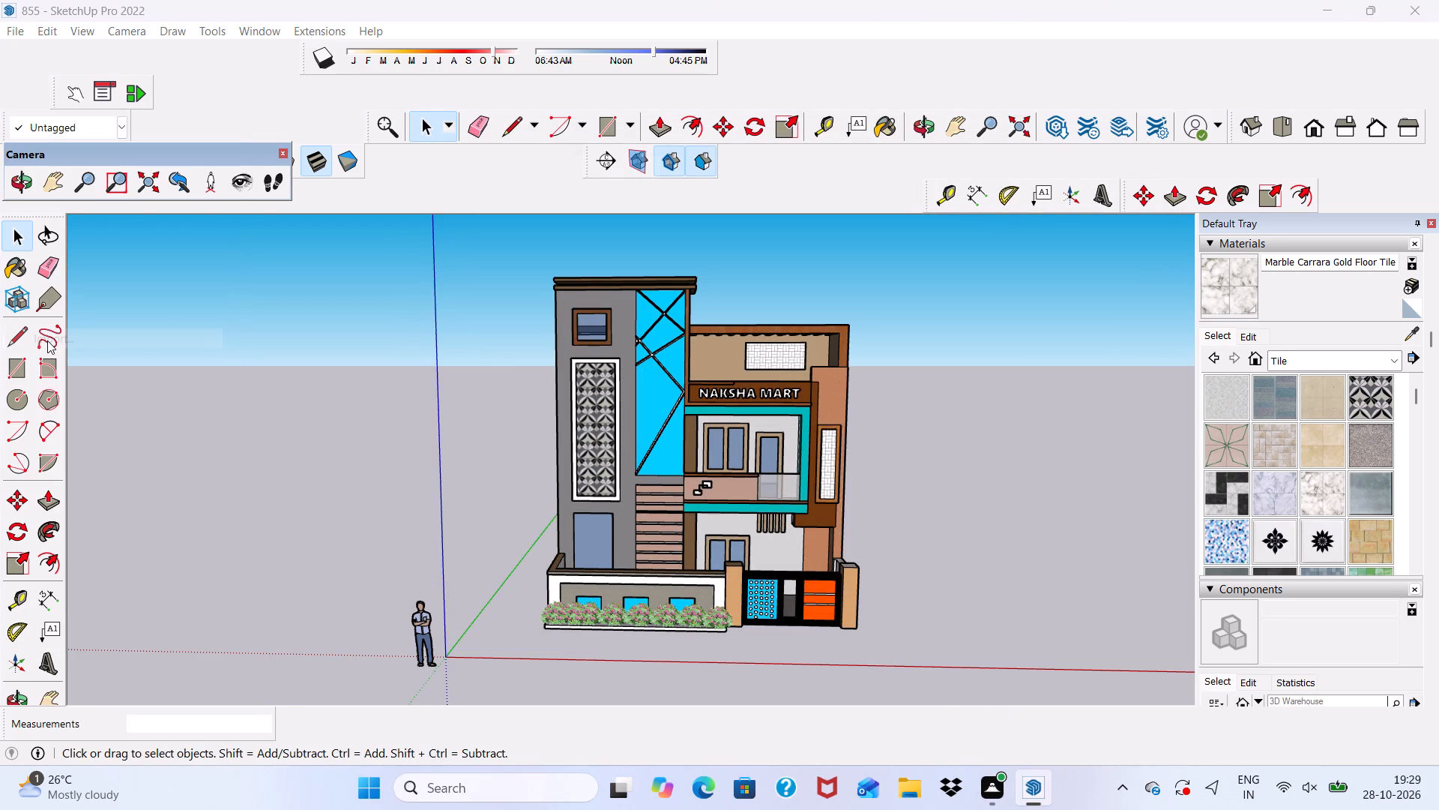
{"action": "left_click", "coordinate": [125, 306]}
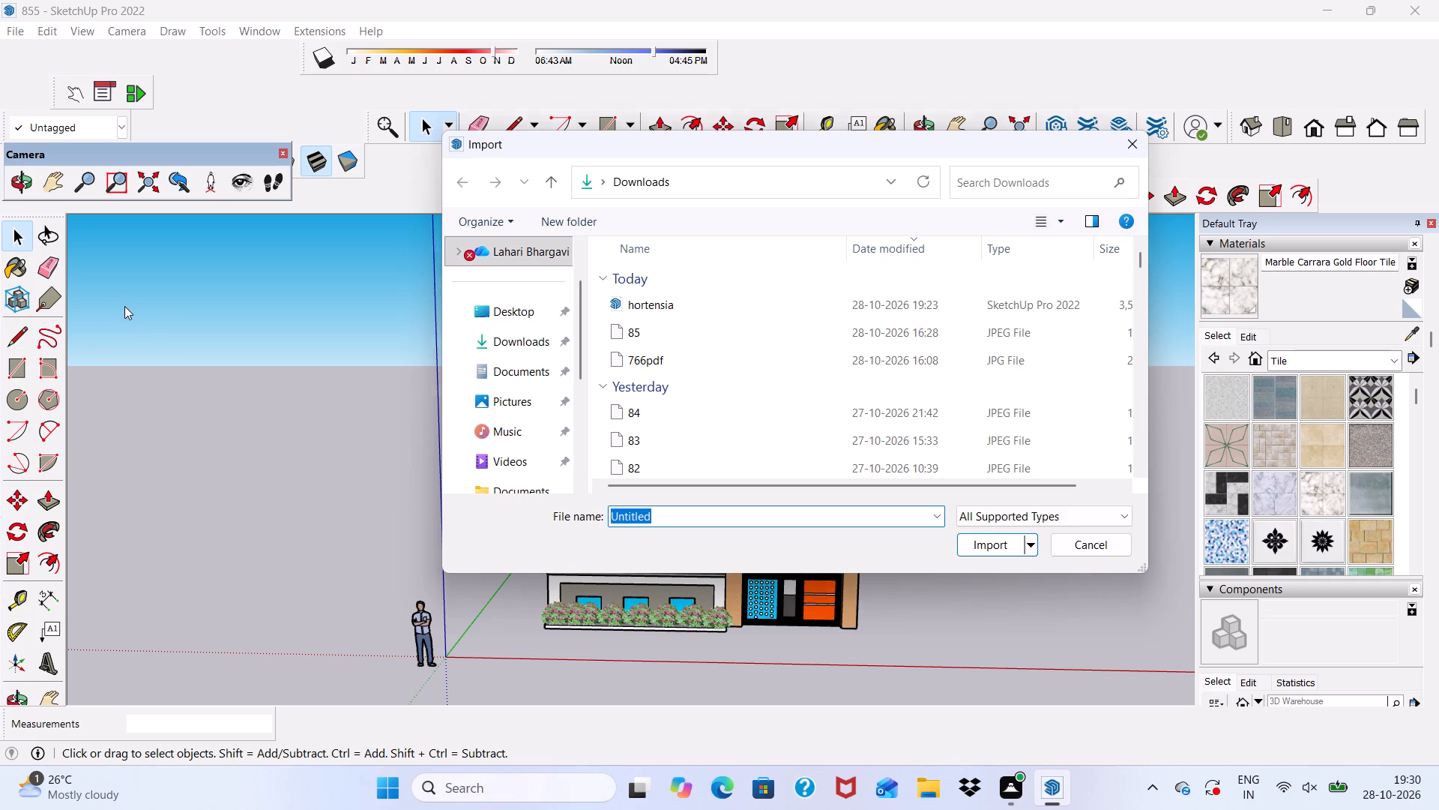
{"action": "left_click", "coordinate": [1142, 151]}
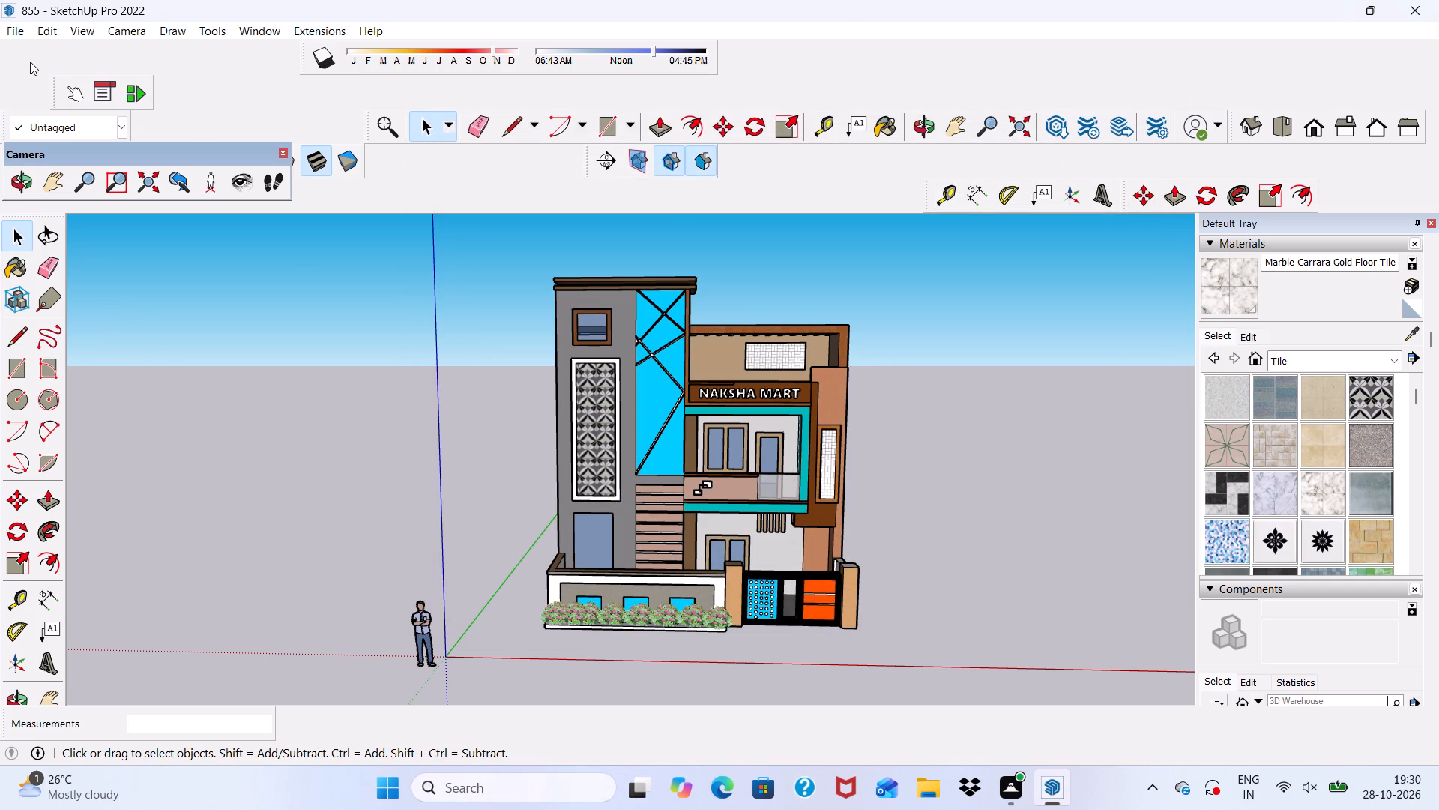
Export the current front view of the house as a 2D JPEG image named 855PDF to the Downloads folder.
{"action": "left_click", "coordinate": [2, 30]}
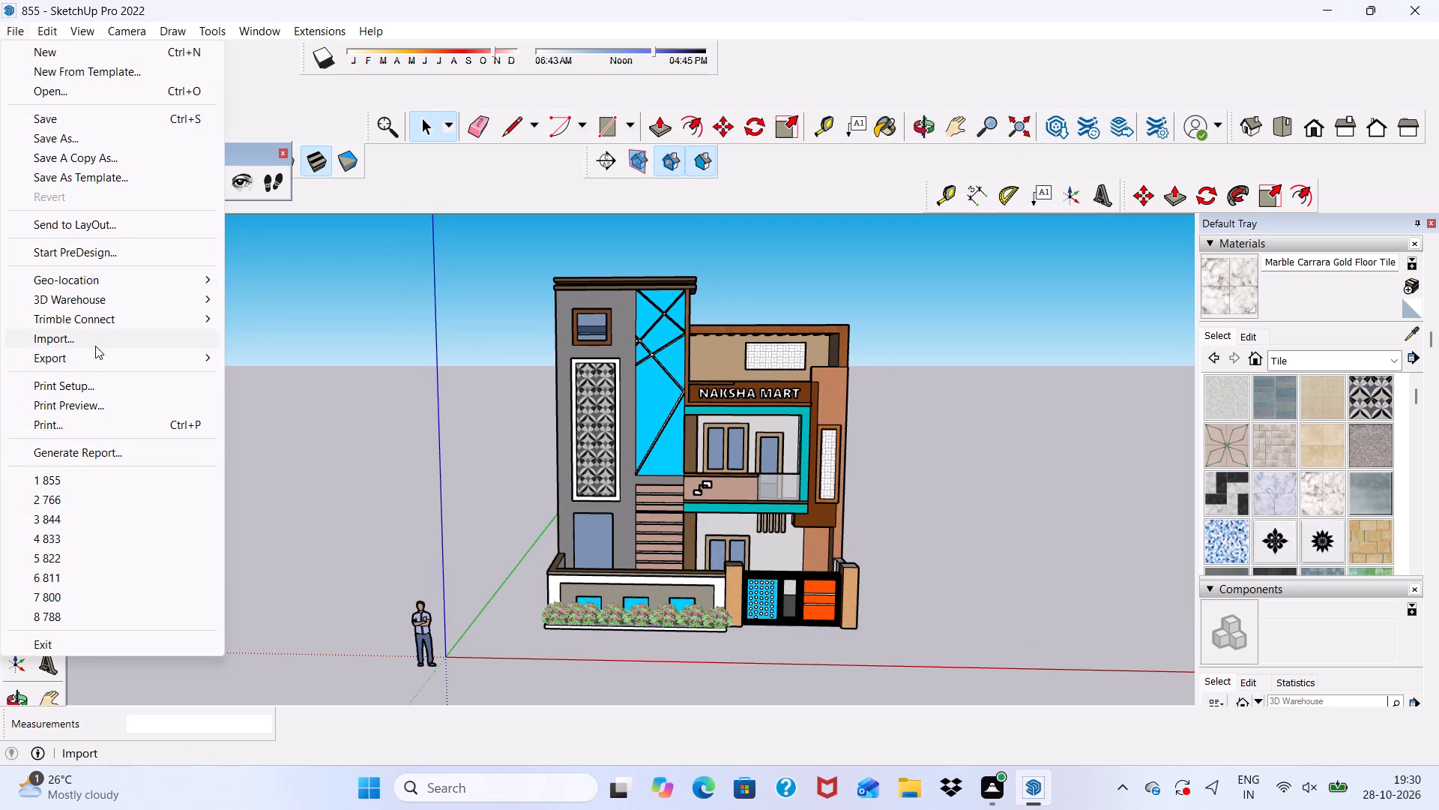
{"action": "left_click", "coordinate": [95, 360]}
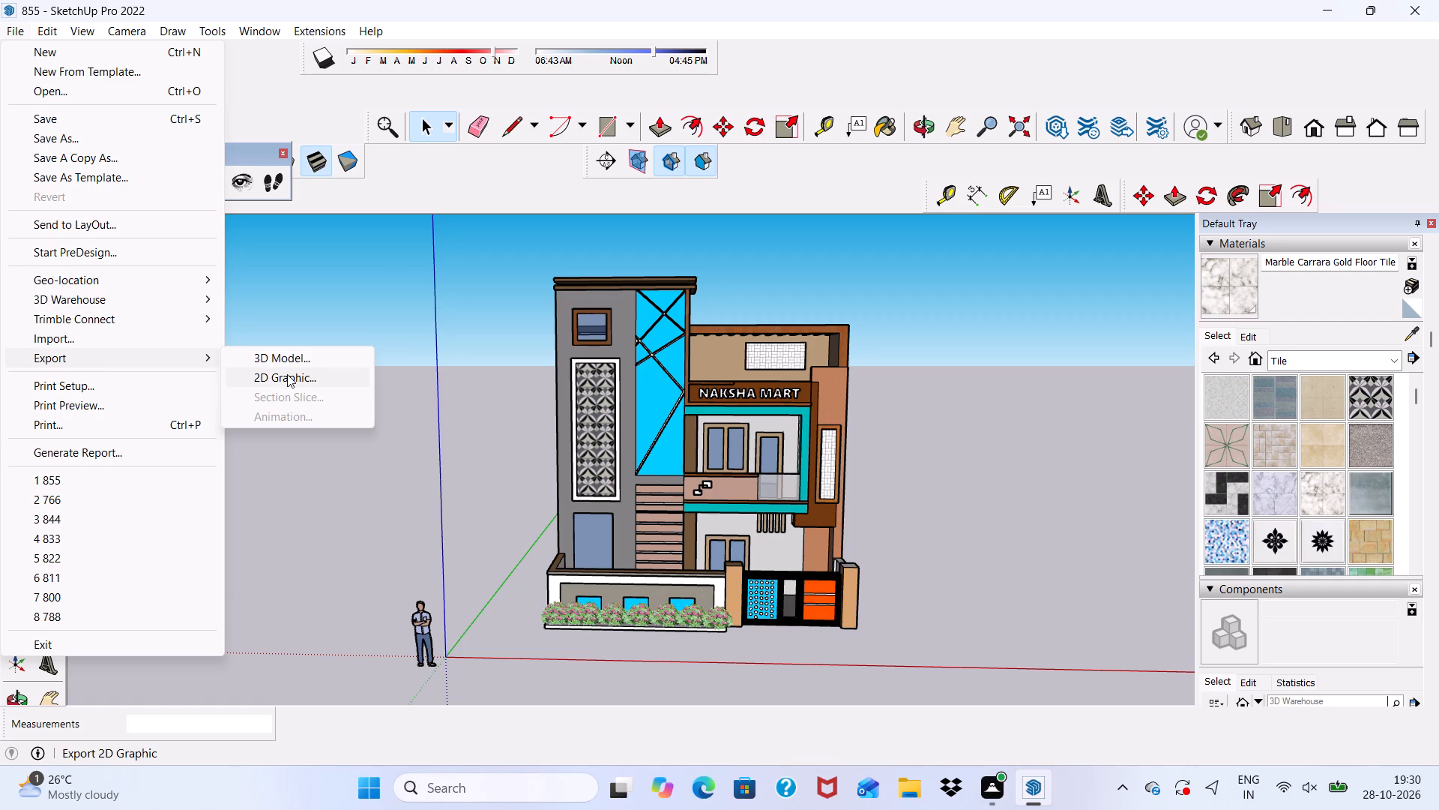
{"action": "left_click", "coordinate": [287, 374]}
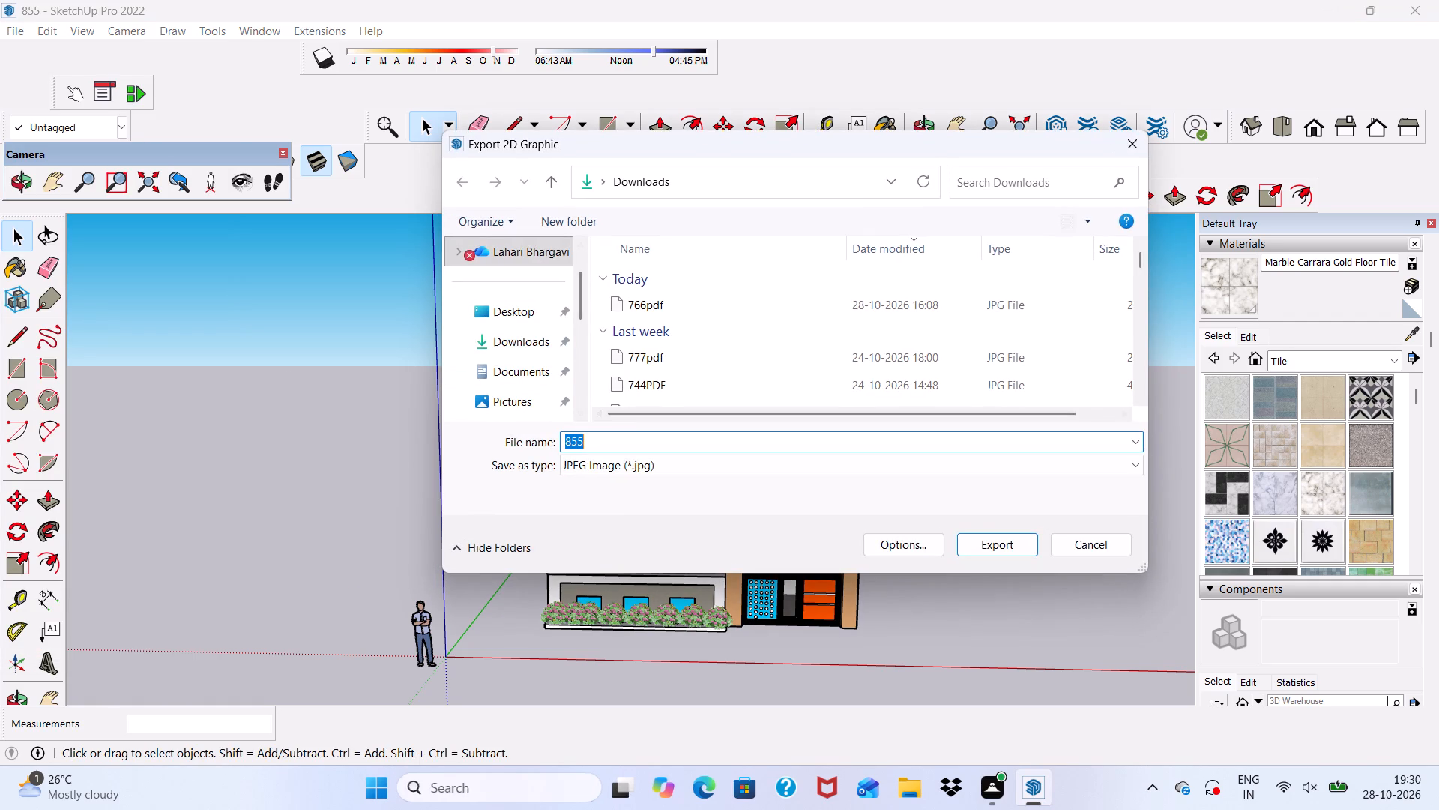
{"action": "left_click", "coordinate": [592, 448]}
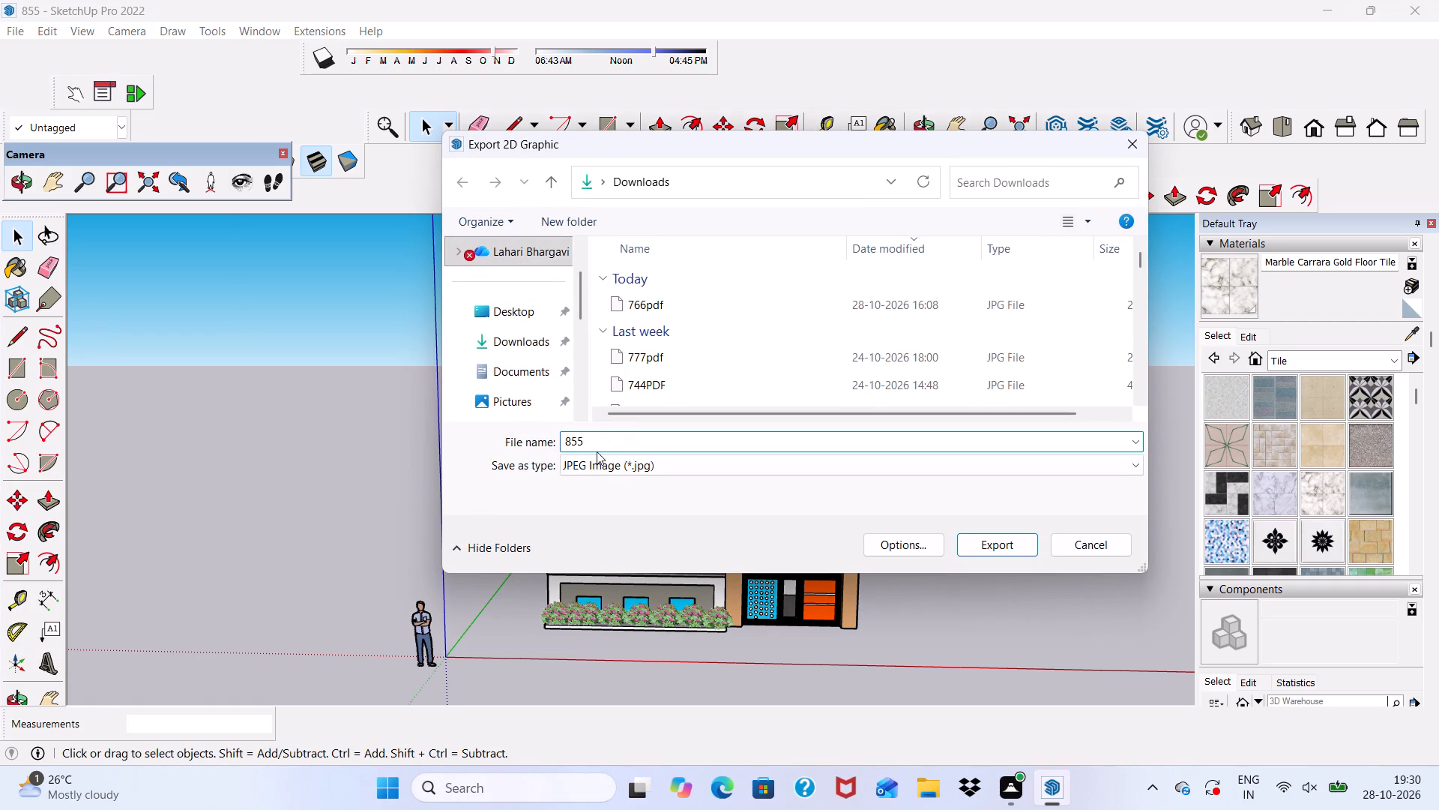
{"action": "type", "text": "PD"}
{"action": "key", "text": "f"}
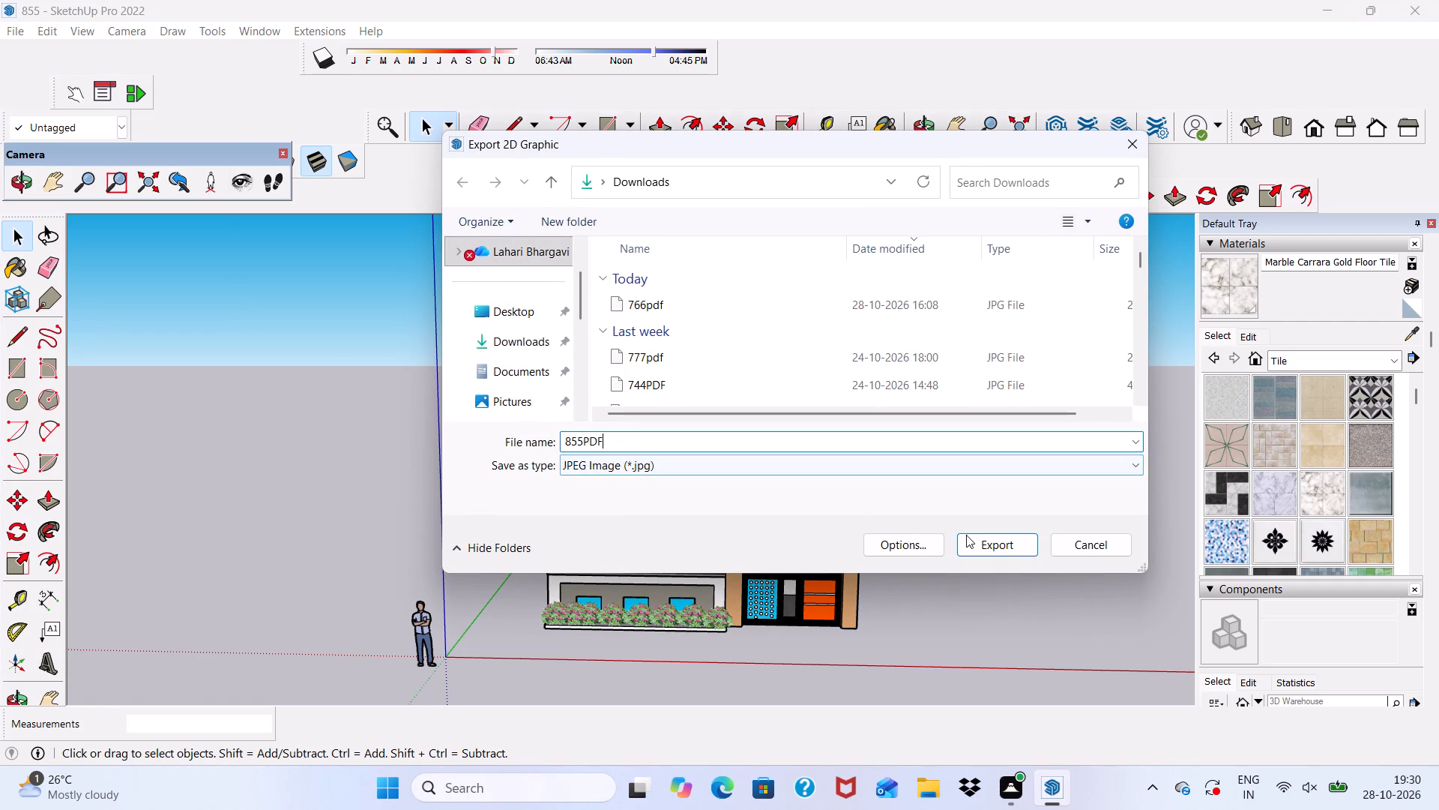
{"action": "left_click", "coordinate": [1006, 542]}
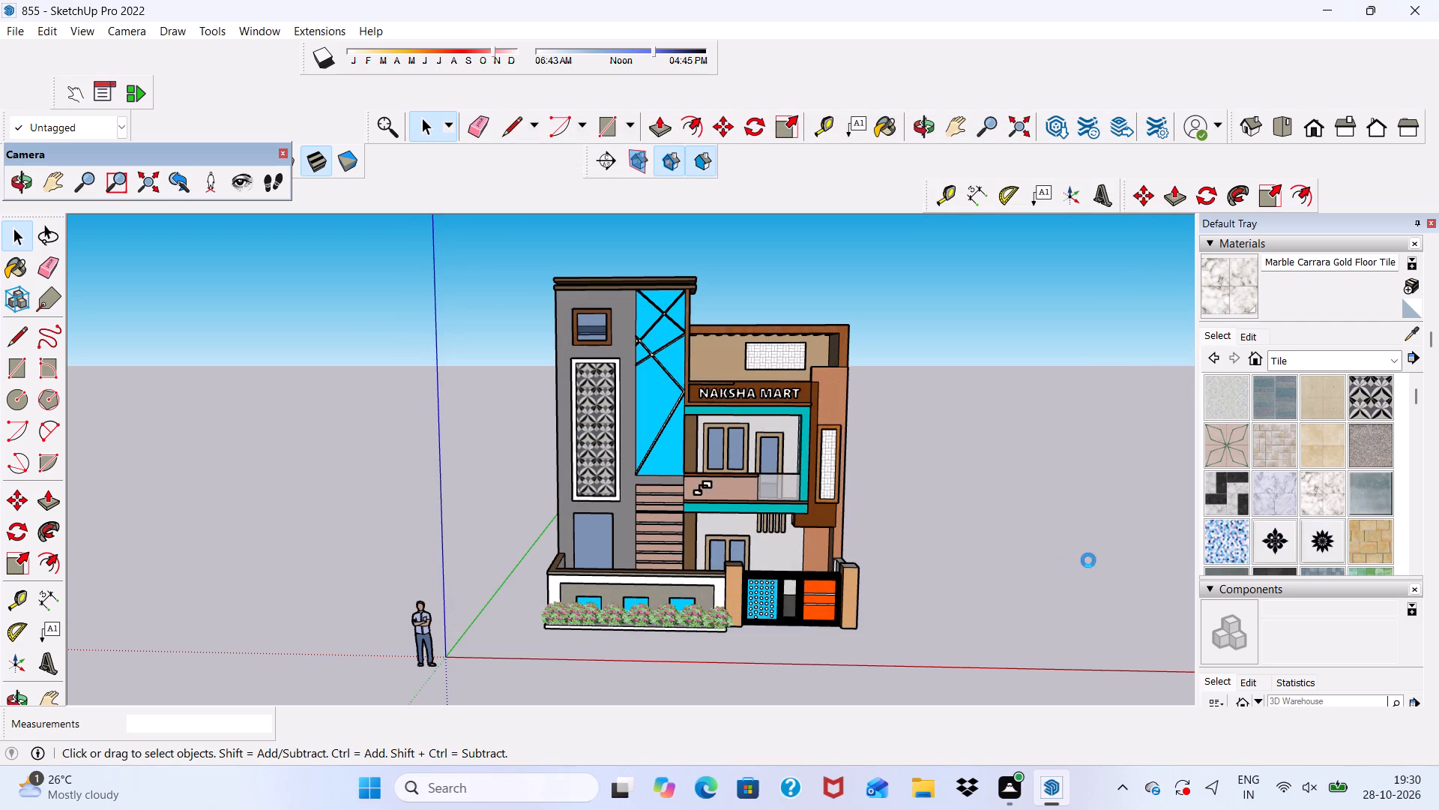